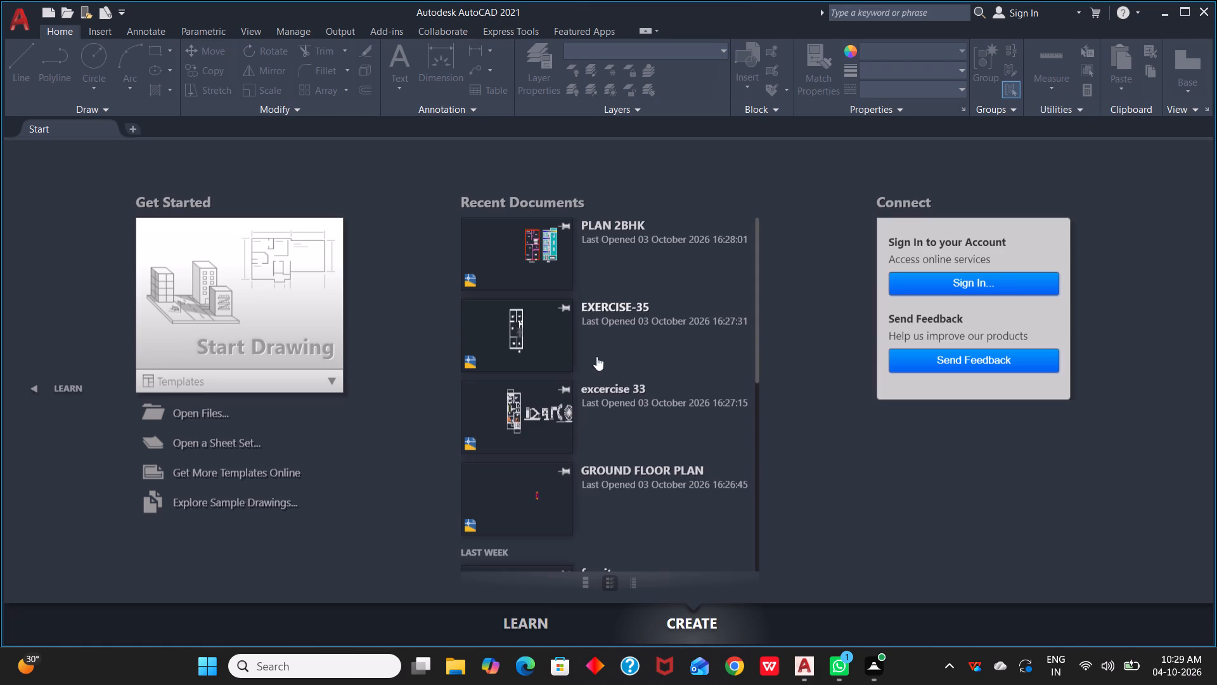
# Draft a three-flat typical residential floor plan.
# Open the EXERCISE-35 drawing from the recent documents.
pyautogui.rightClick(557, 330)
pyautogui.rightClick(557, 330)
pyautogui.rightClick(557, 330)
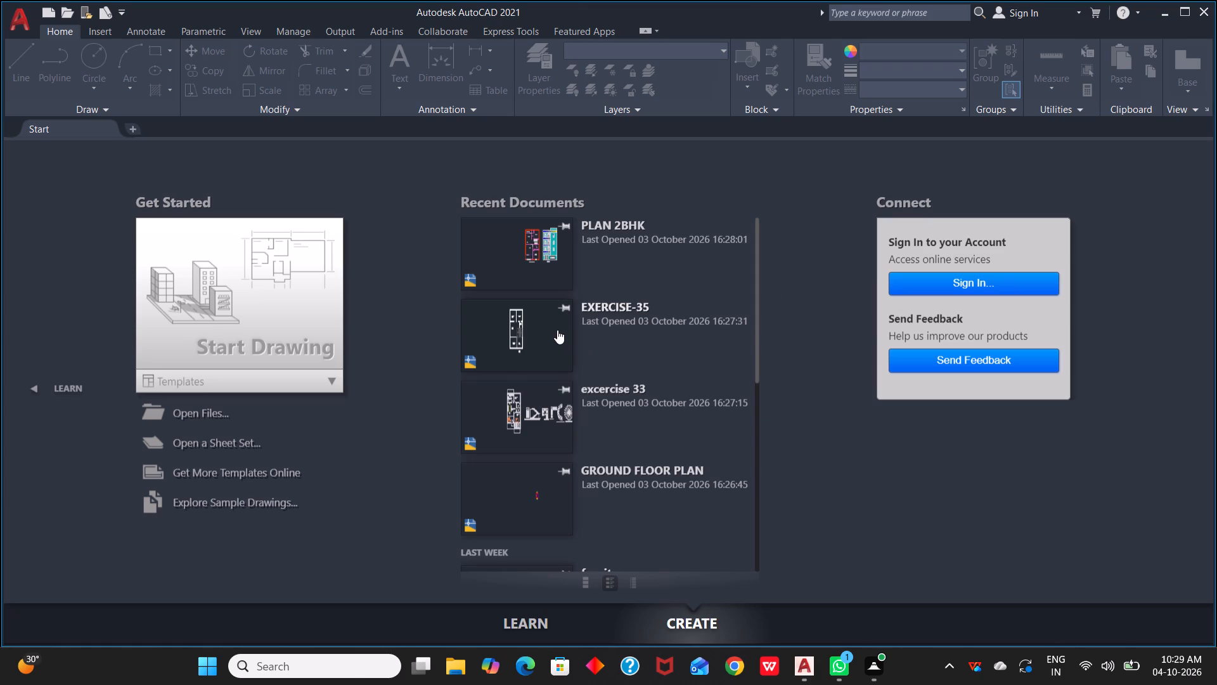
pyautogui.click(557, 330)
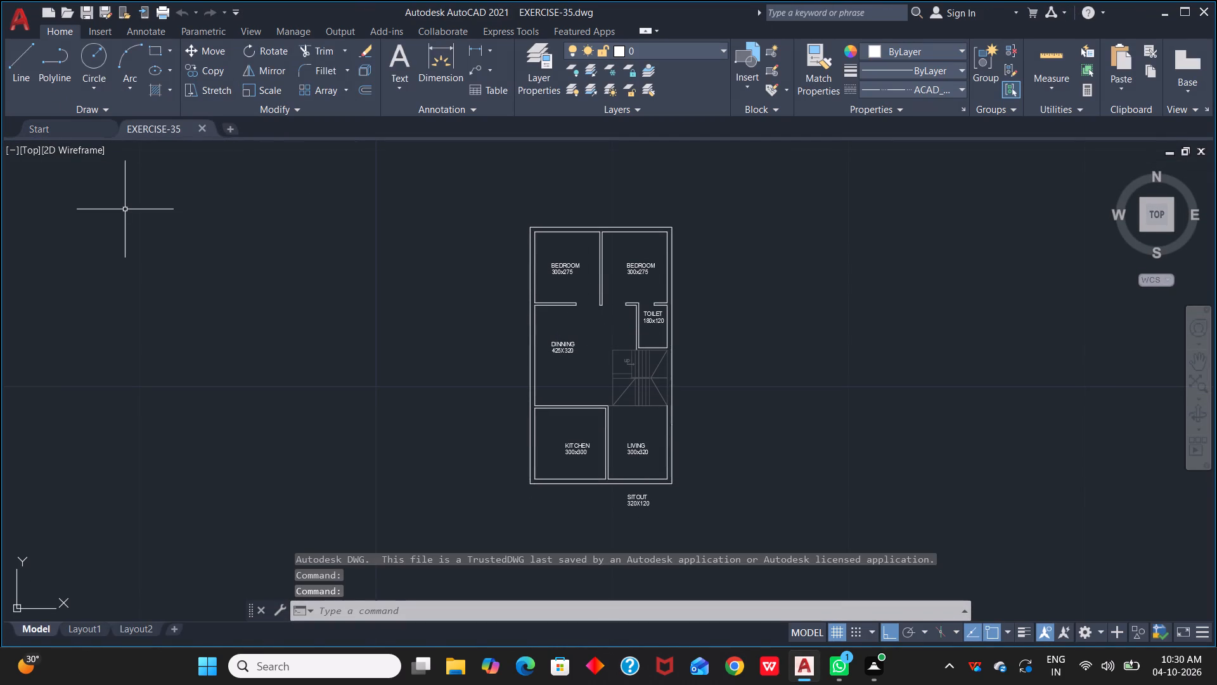
# Create a new drawing from the acadiso template.
pyautogui.click(9, 7)
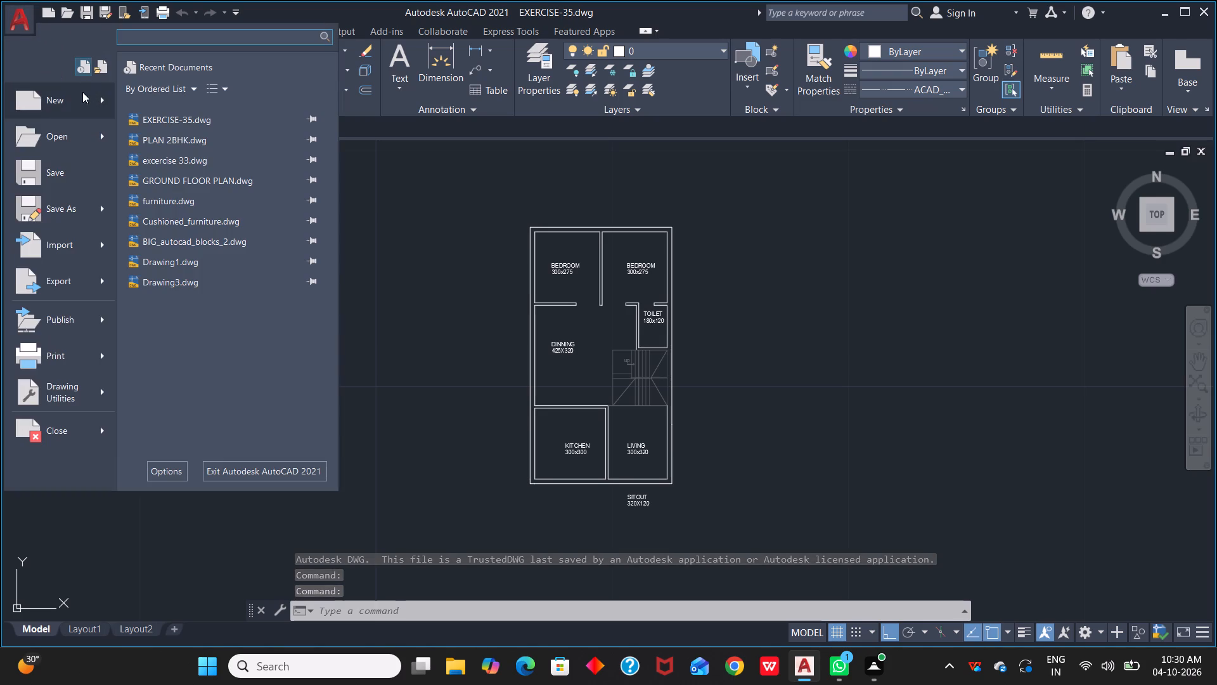
pyautogui.click(64, 104)
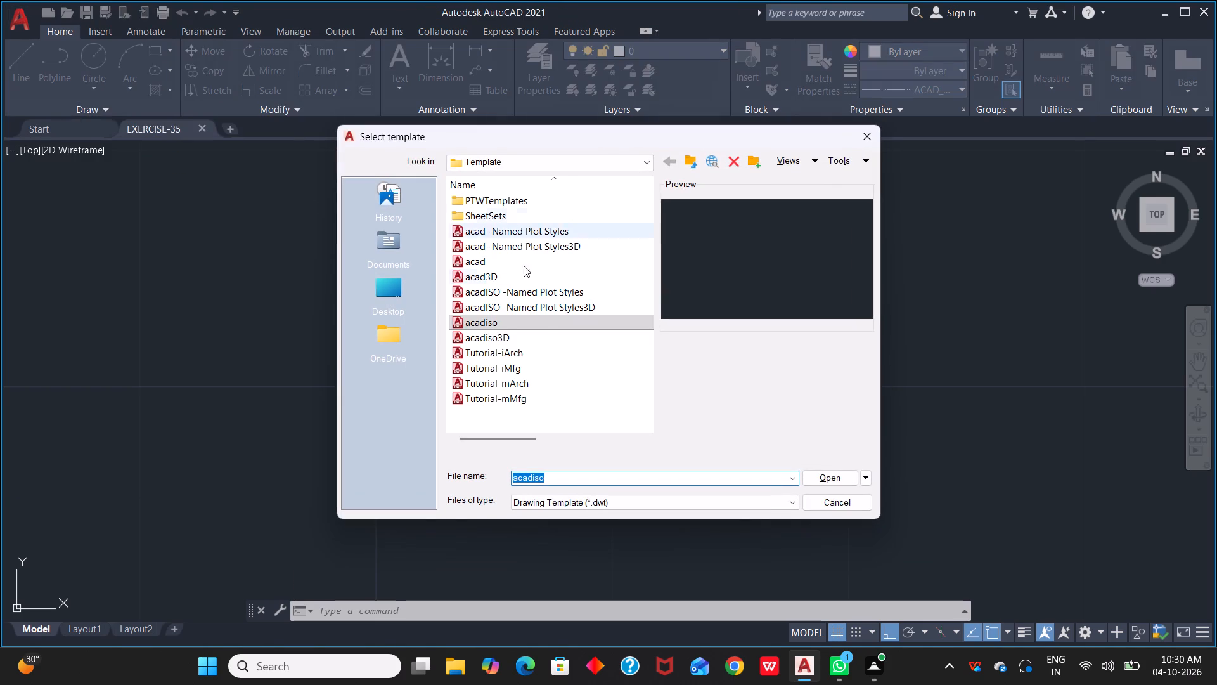
pyautogui.click(834, 480)
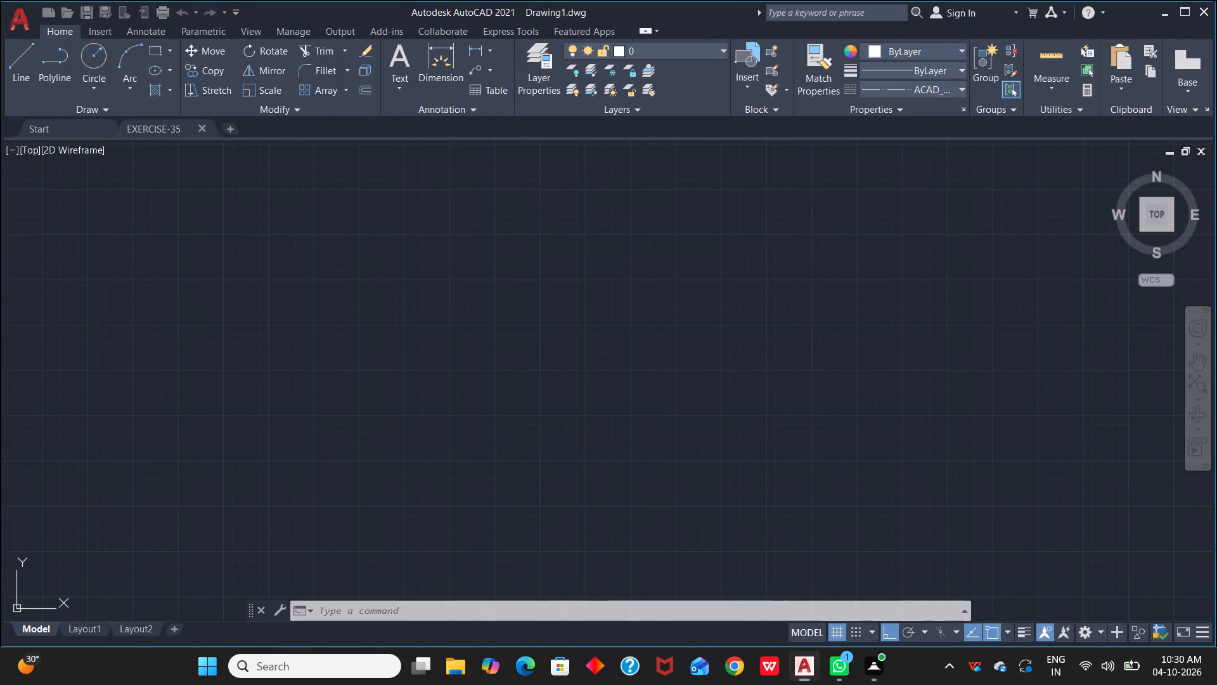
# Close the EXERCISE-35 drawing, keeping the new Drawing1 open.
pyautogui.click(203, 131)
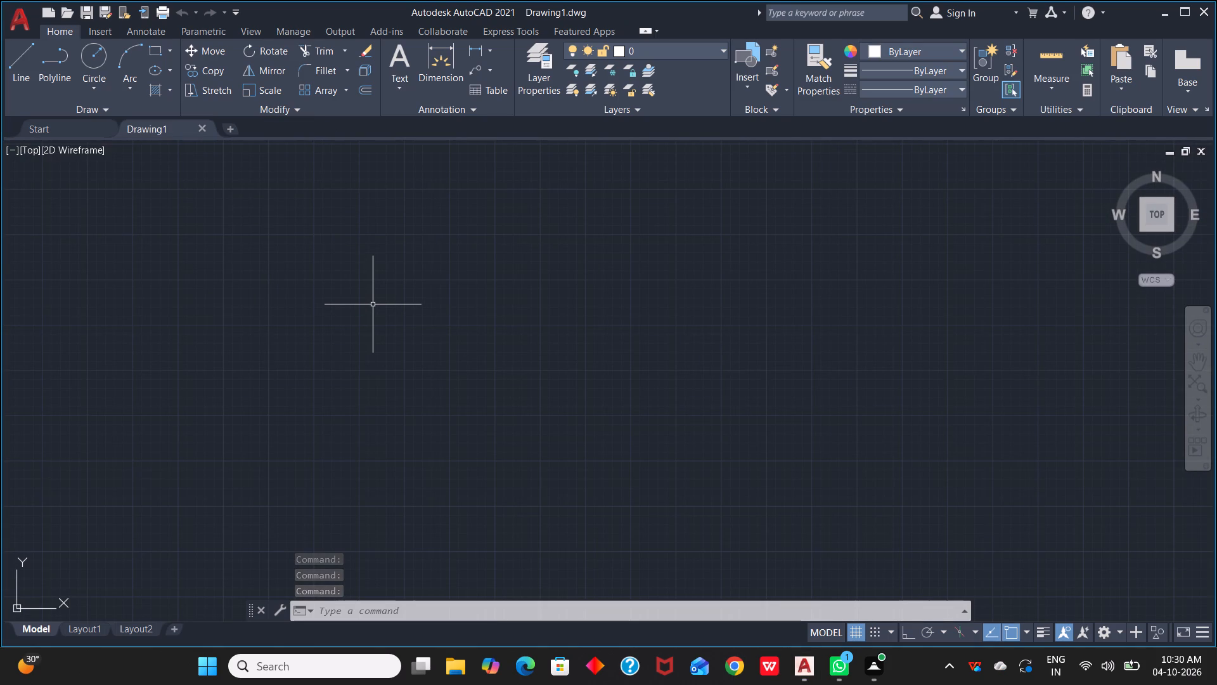
# Turn on command logging for Drawing1 with LOGFILEON.
pyautogui.press('Escape')
pyautogui.press('Escape')
pyautogui.press('Escape')
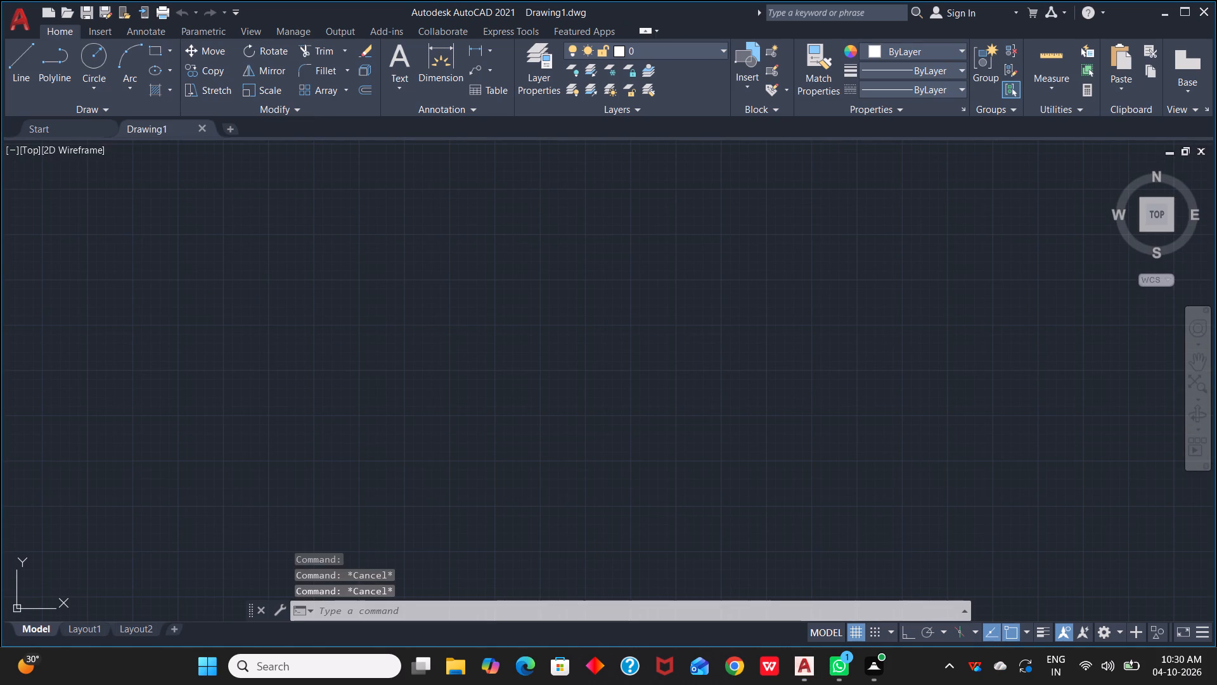
pyautogui.write('lo')
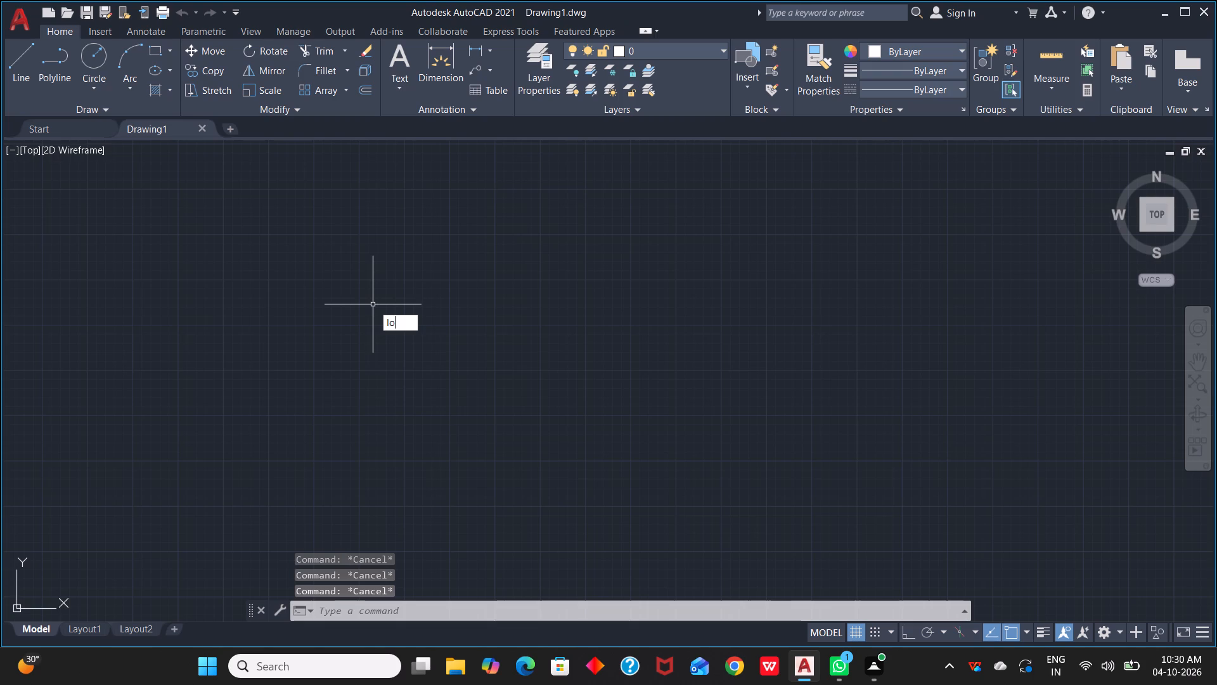
pyautogui.write('gfi')
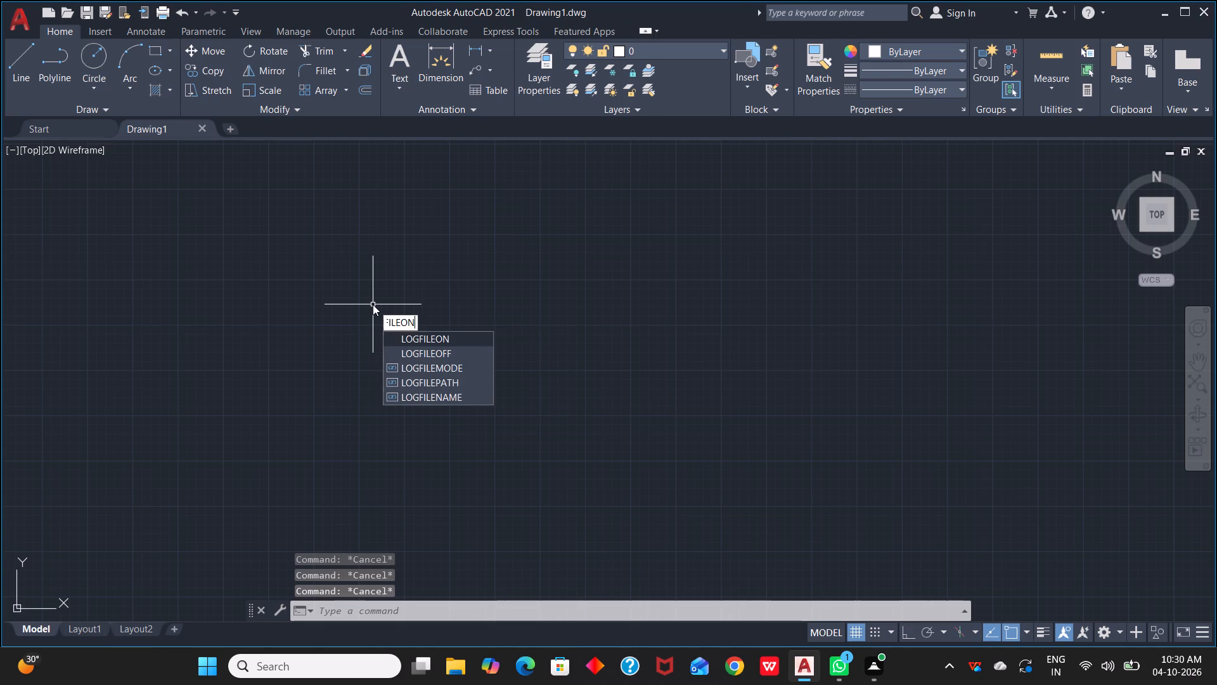
pyautogui.press('Return')
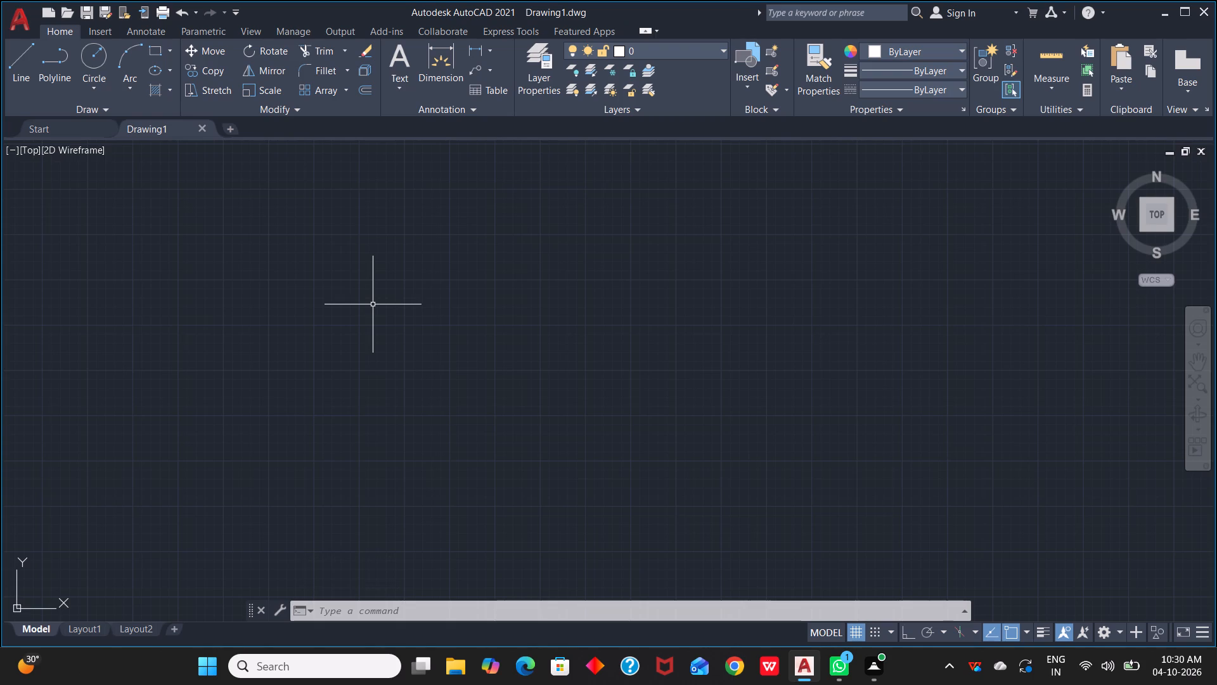
# Configure the drawing units to Engineering length type, 0'-0" precision and Feet as the insertion scale.
pyautogui.press('u')
pyautogui.write('n')
pyautogui.press('space')
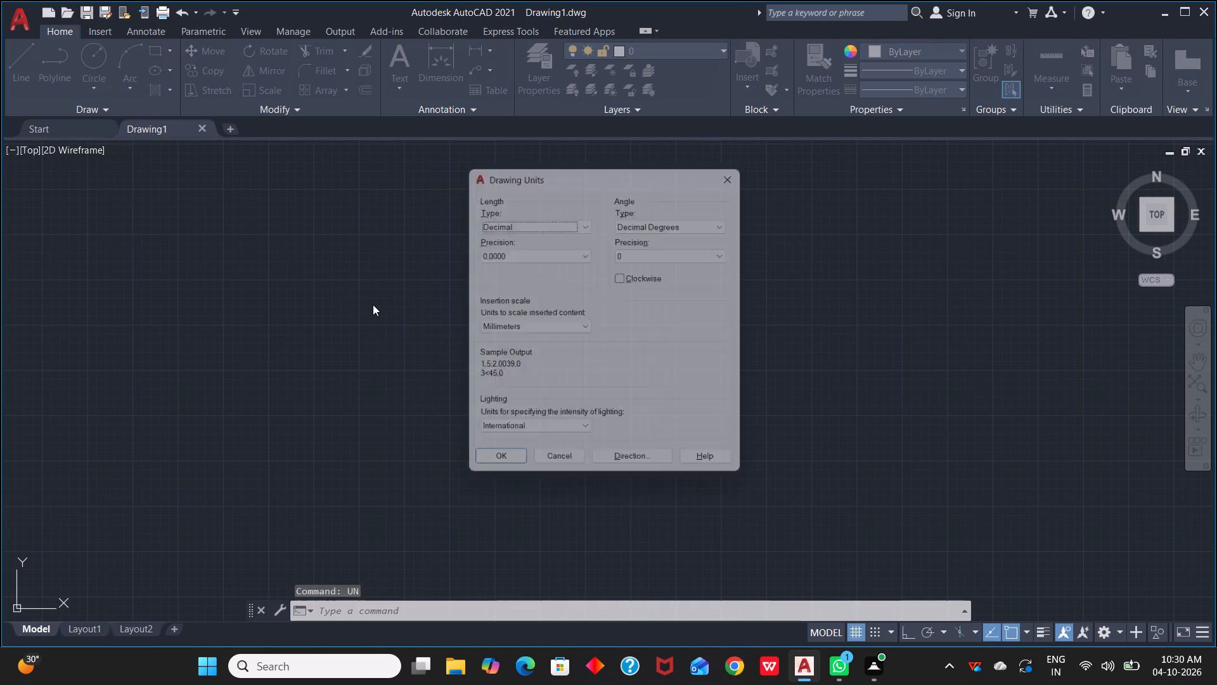
pyautogui.click(583, 217)
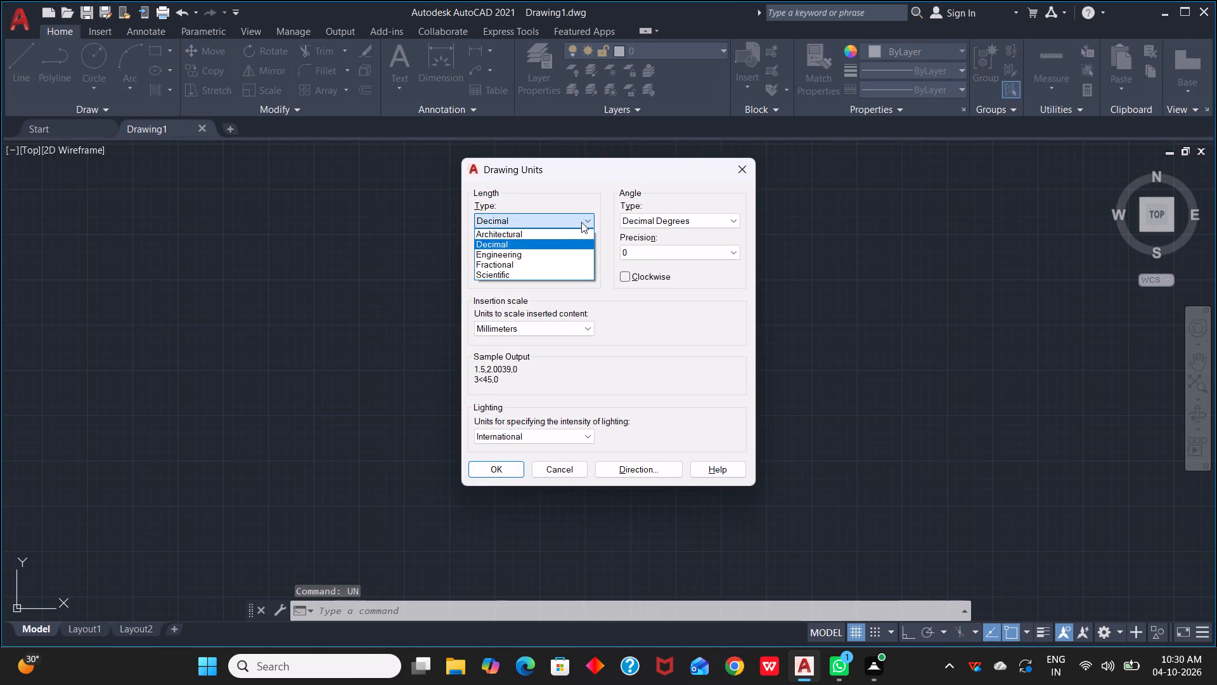
pyautogui.click(567, 249)
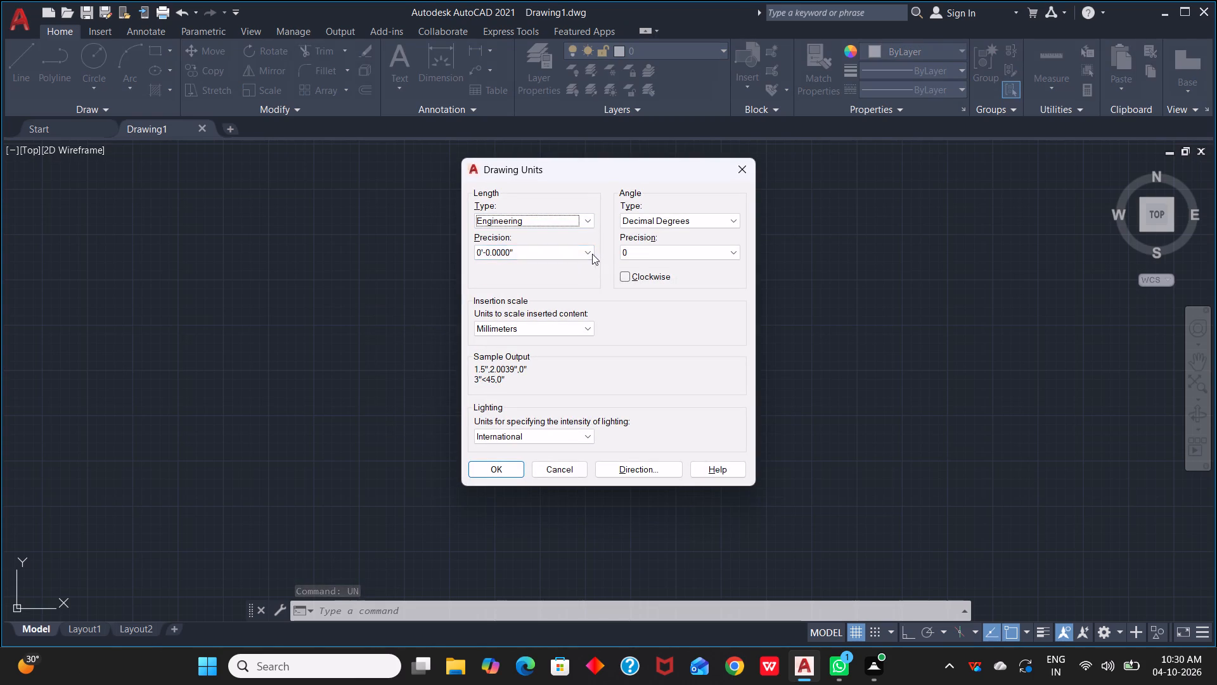
pyautogui.click(592, 254)
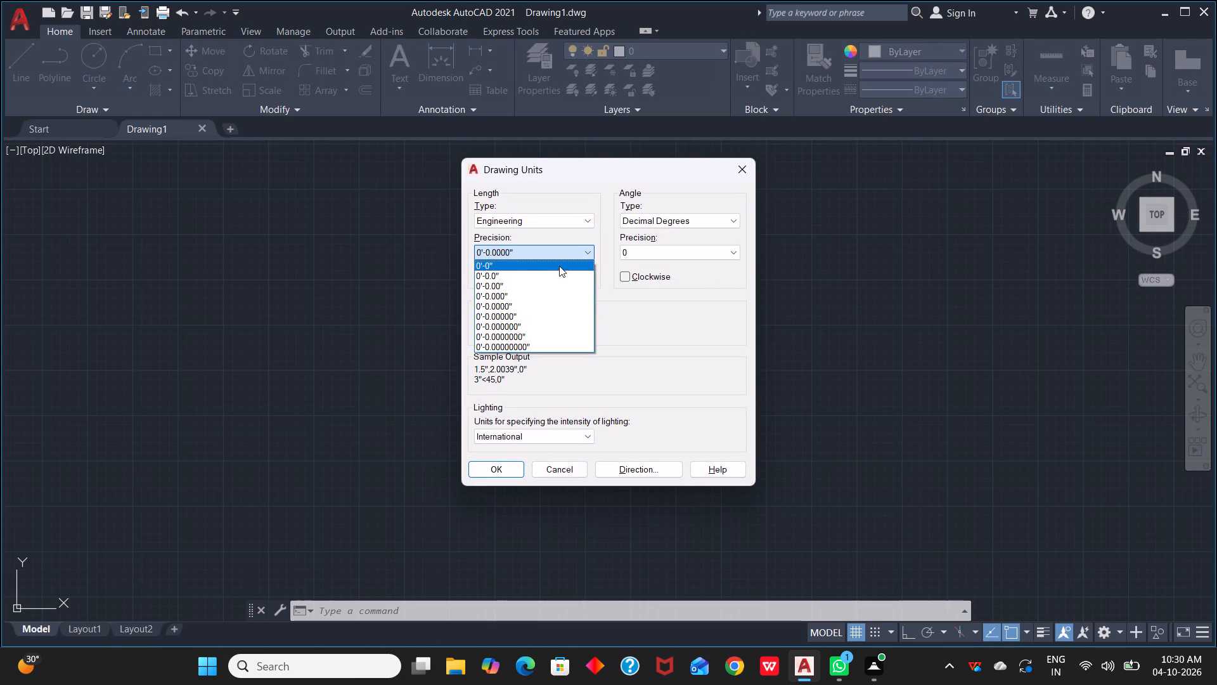
pyautogui.click(559, 266)
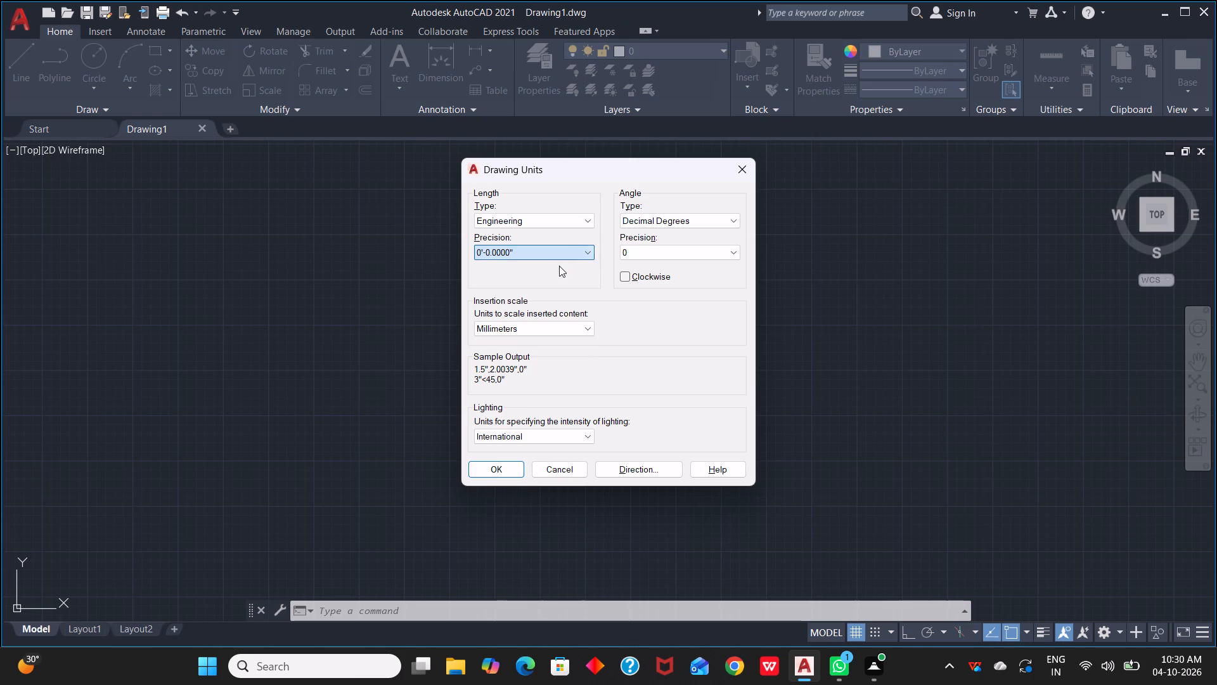
pyautogui.click(588, 327)
pyautogui.click(542, 360)
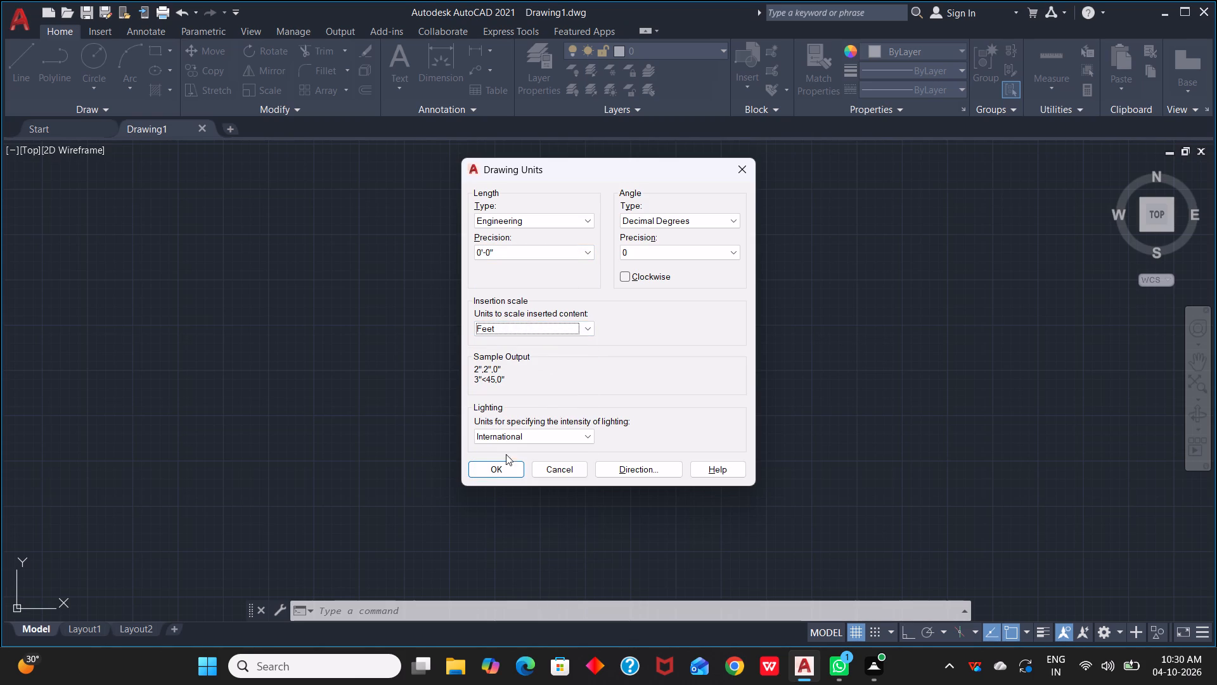
pyautogui.click(493, 469)
pyautogui.click(673, 385)
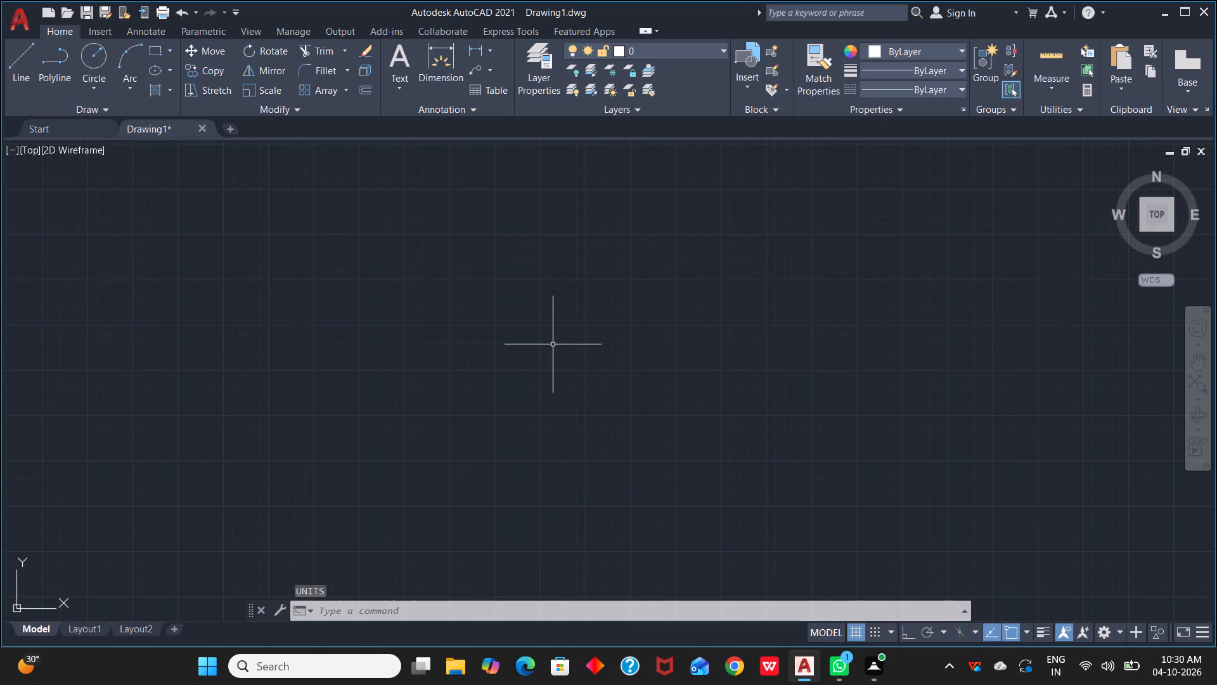
# Modify the ISO-25 dimension style's primary units to Engineering format with 0'-0" precision and set the style current.
pyautogui.write('d')
pyautogui.press('space')
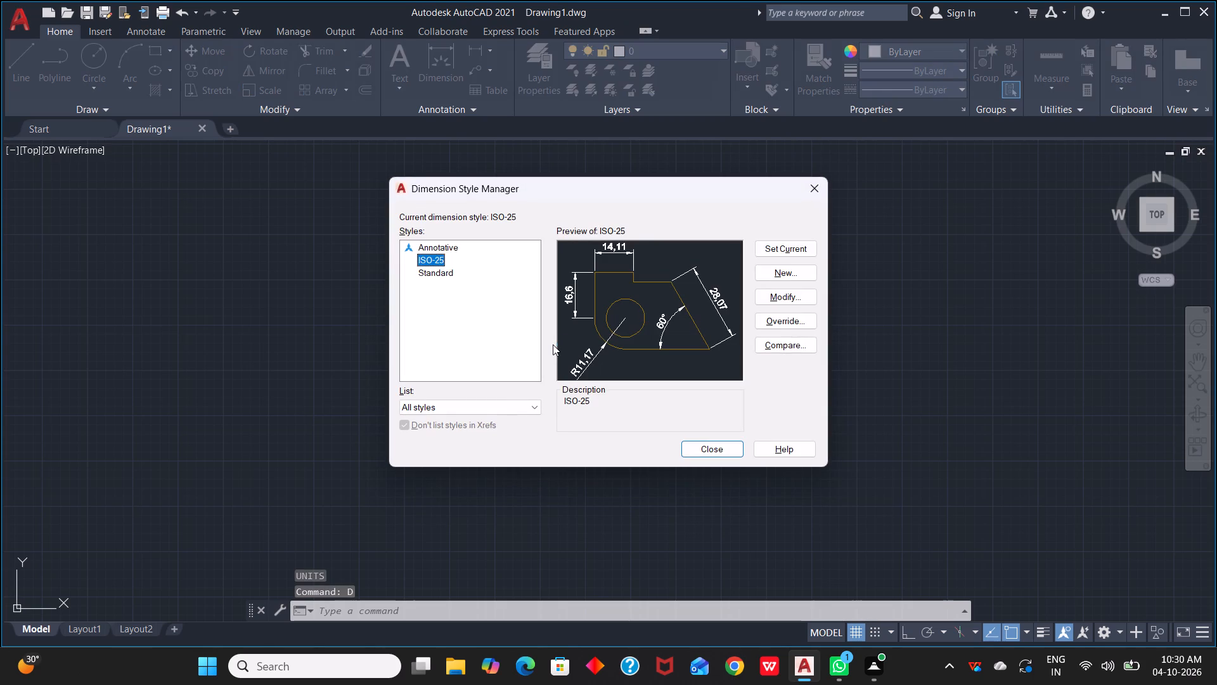
pyautogui.click(787, 246)
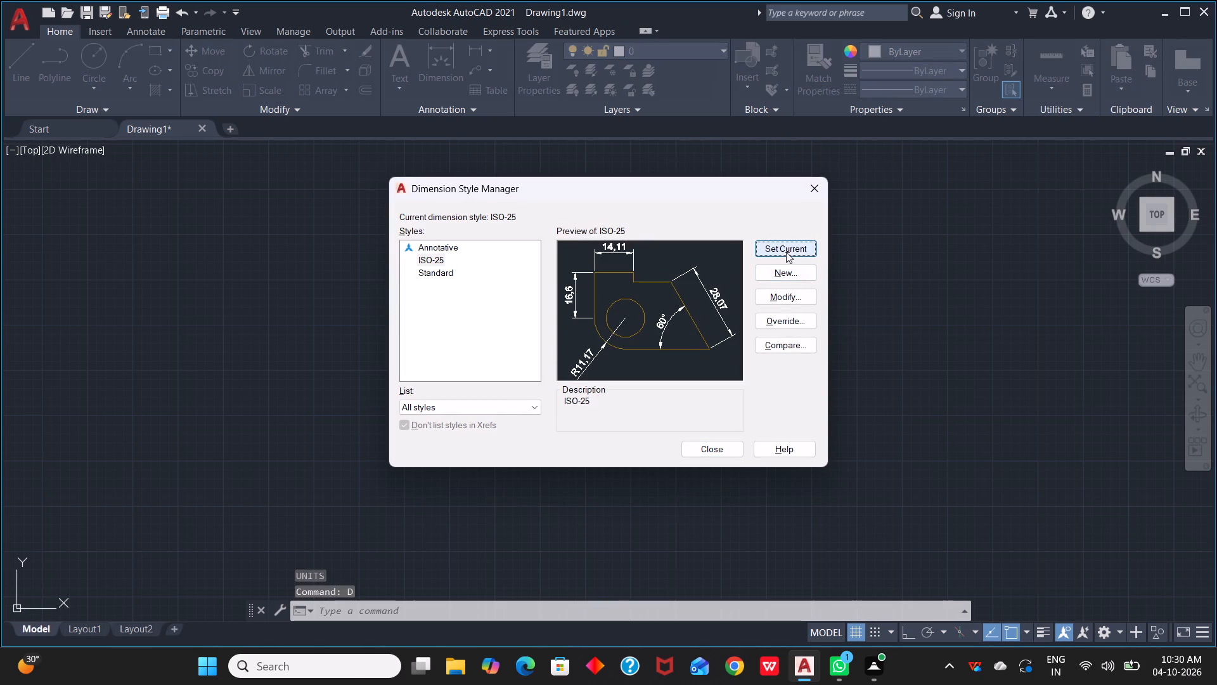
pyautogui.click(776, 297)
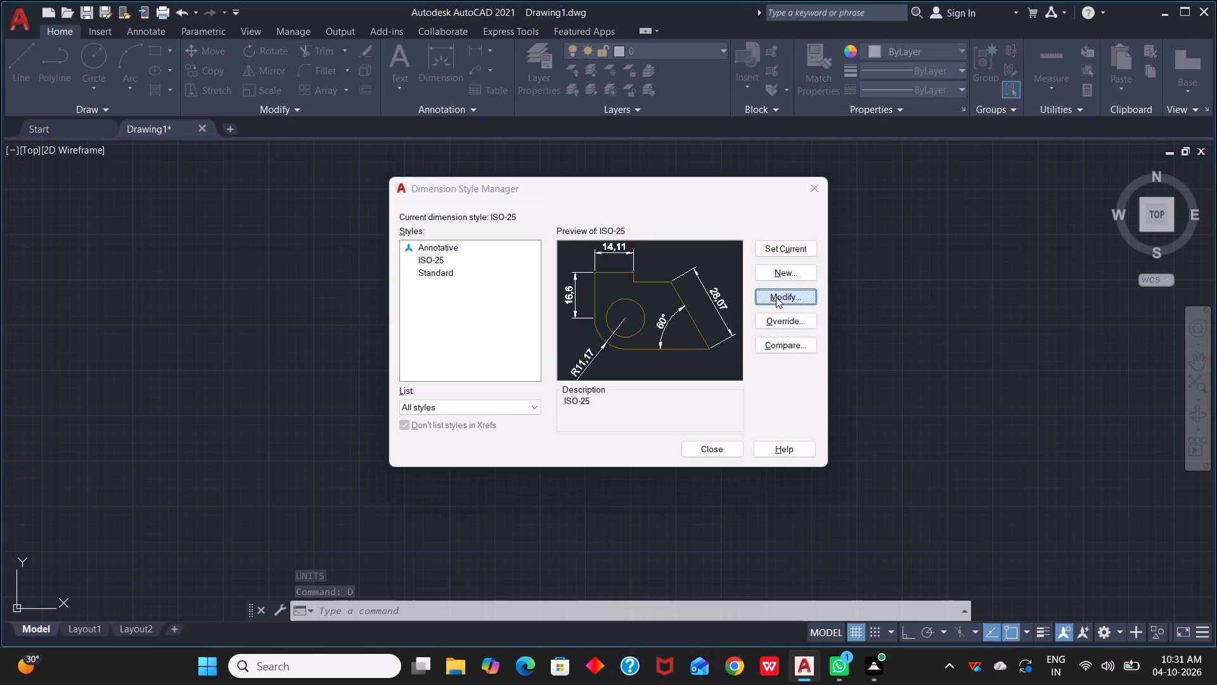
pyautogui.keyDown('ctrl'); pyautogui.click(576, 194); pyautogui.keyUp('ctrl')
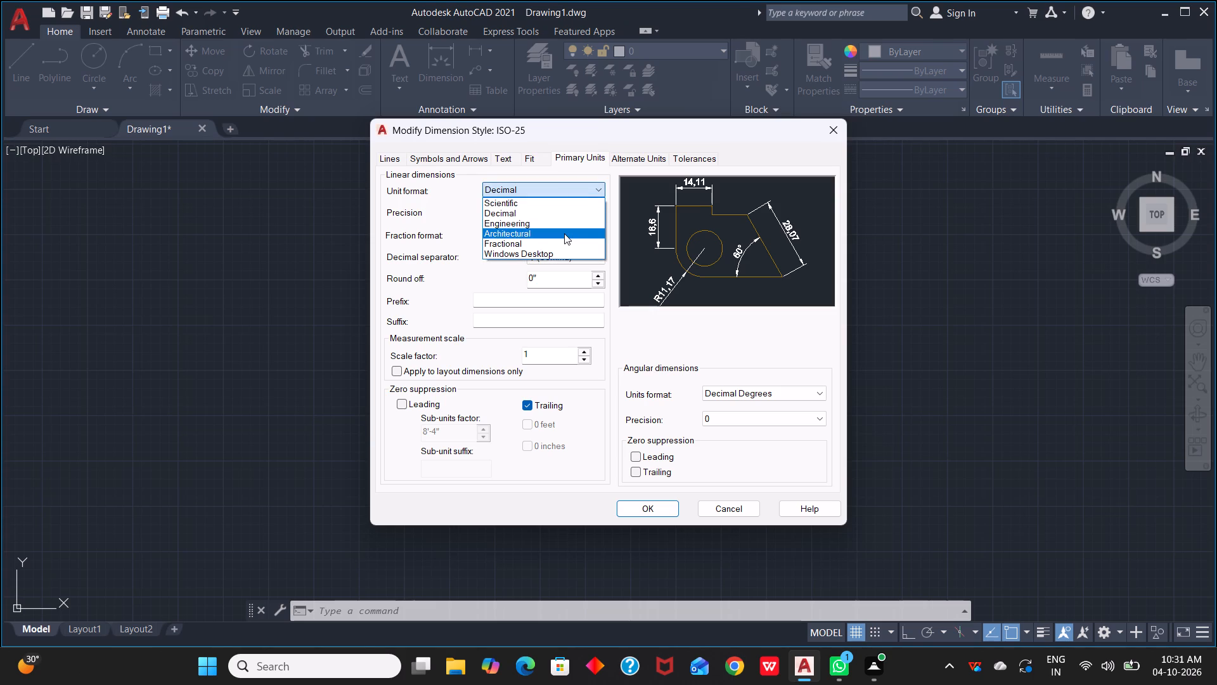
pyautogui.keyDown('ctrl'); pyautogui.click(563, 227); pyautogui.keyUp('ctrl')
pyautogui.keyDown('ctrl'); pyautogui.click(570, 216); pyautogui.keyUp('ctrl')
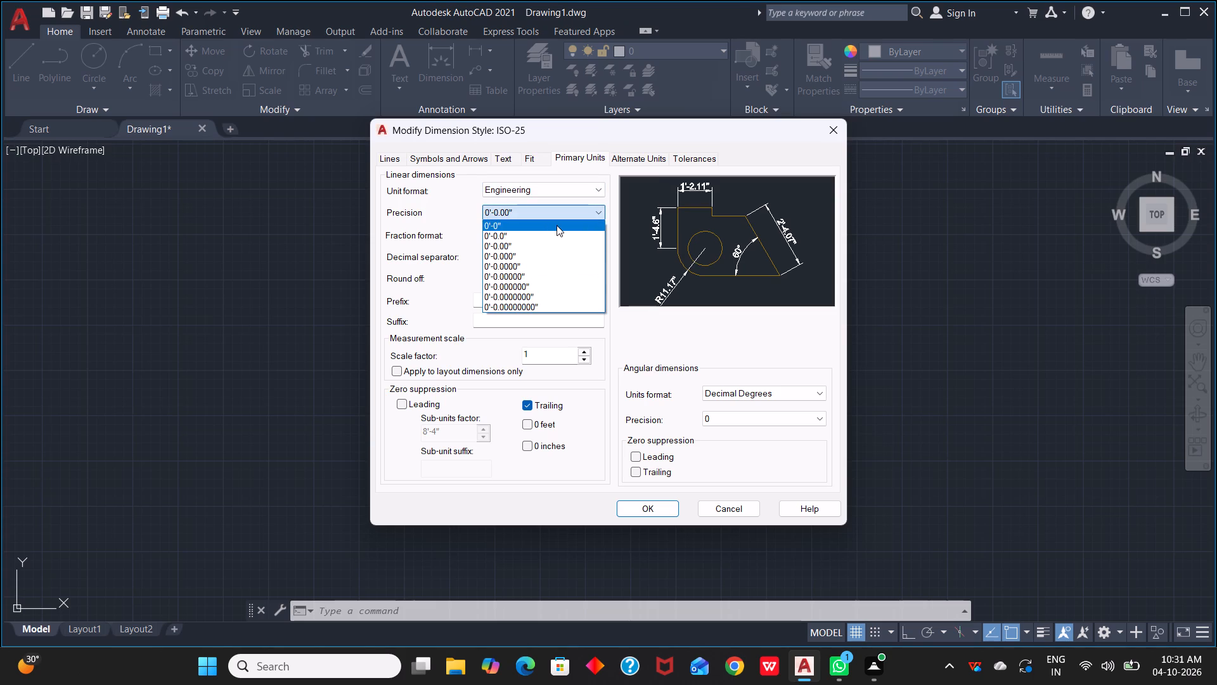
pyautogui.keyDown('ctrl'); pyautogui.click(557, 225); pyautogui.keyUp('ctrl')
pyautogui.keyDown('ctrl'); pyautogui.click(662, 507); pyautogui.keyUp('ctrl')
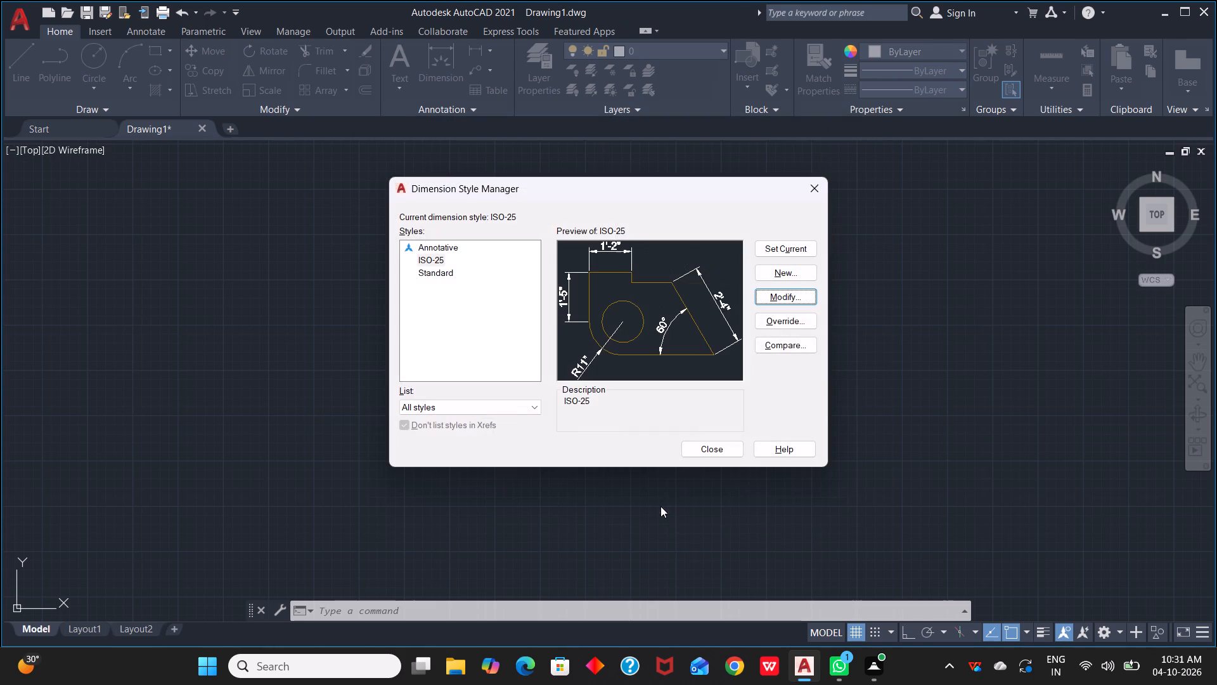
pyautogui.keyDown('ctrl'); pyautogui.tripleClick(789, 246); pyautogui.keyUp('ctrl')
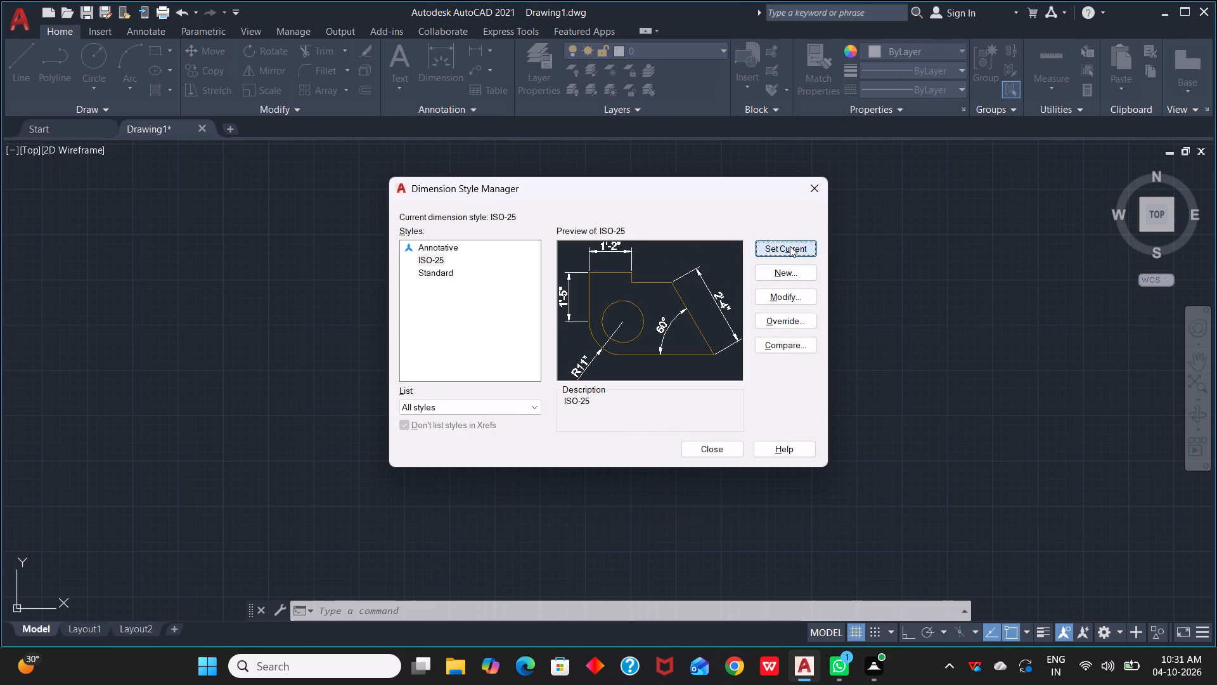
pyautogui.keyDown('ctrl'); pyautogui.click(708, 452); pyautogui.keyUp('ctrl')
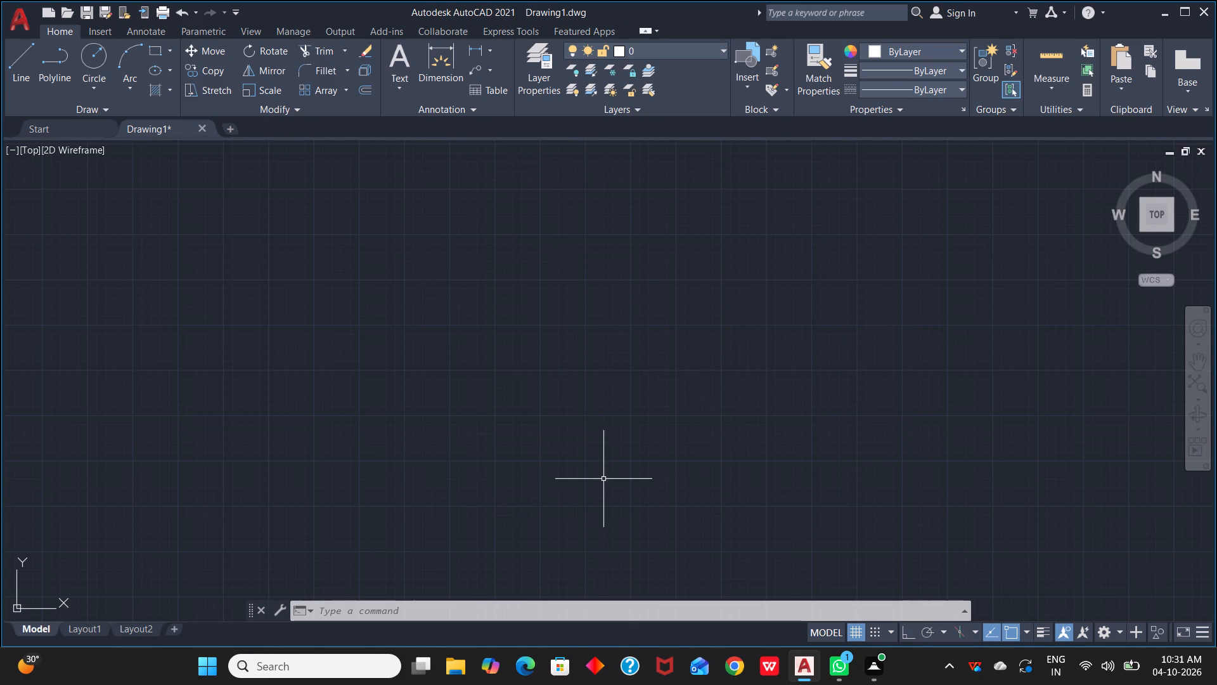
# Draw a closed rectangular outline 40' wide by 60' high with the Line command, with Ortho on.
pyautogui.write('l')
pyautogui.press('space')
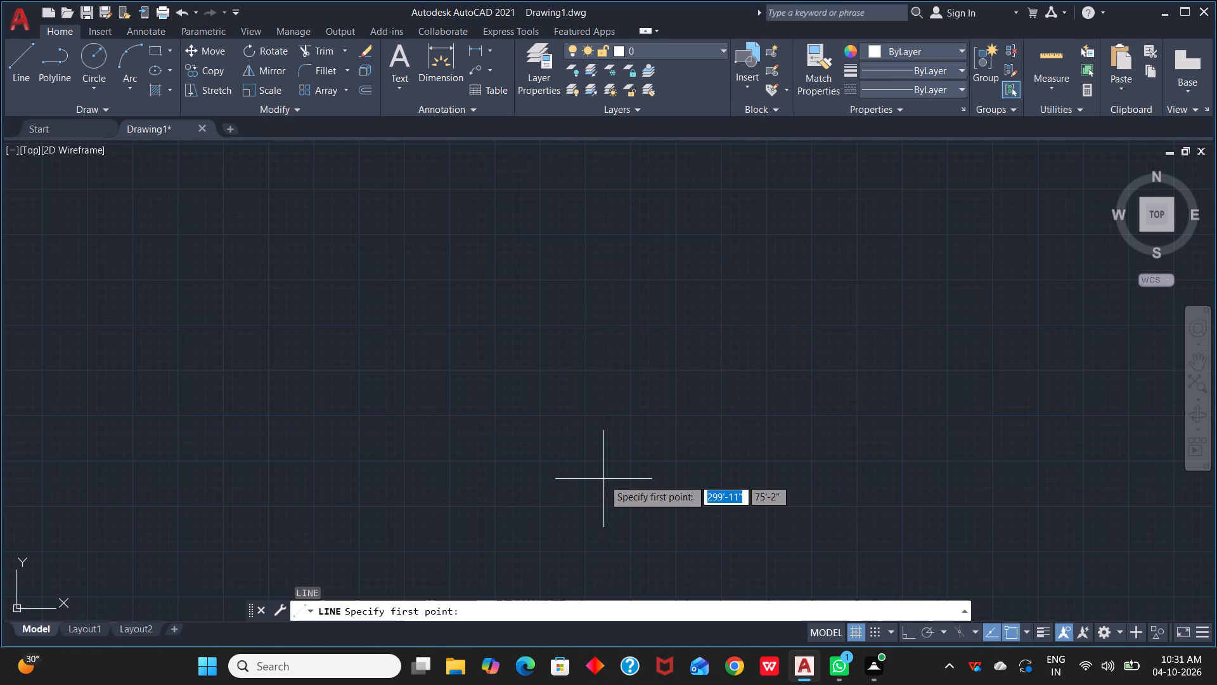
pyautogui.press('F8')
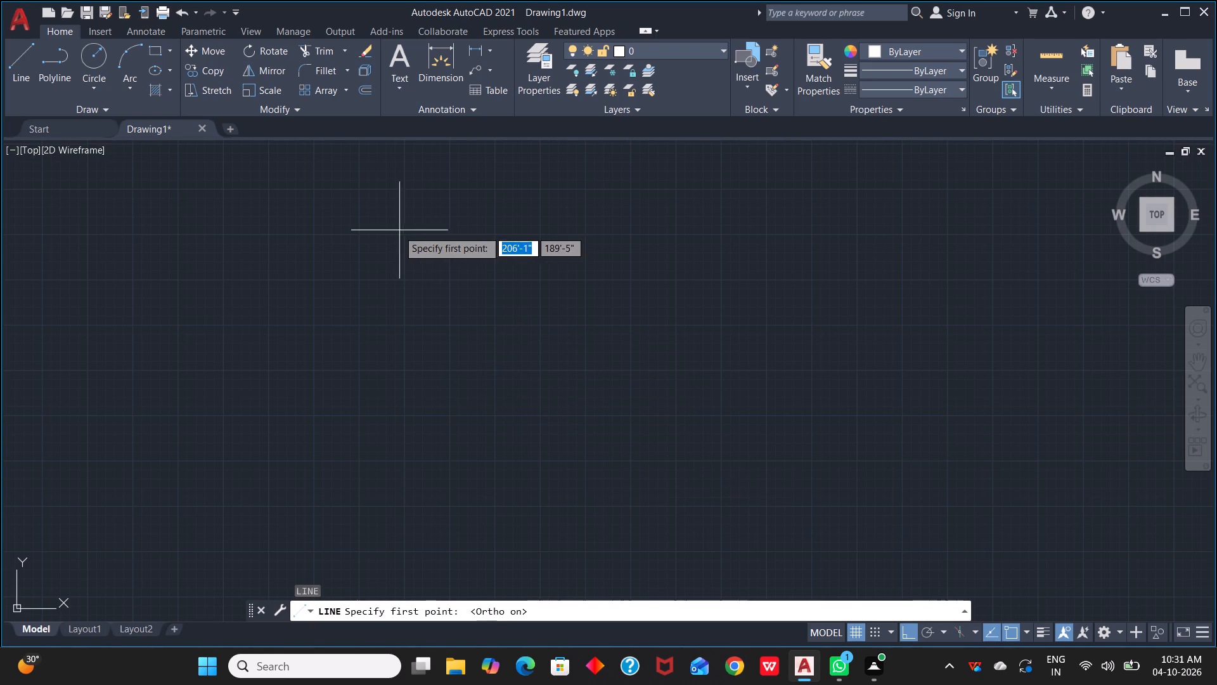
pyautogui.click(416, 241)
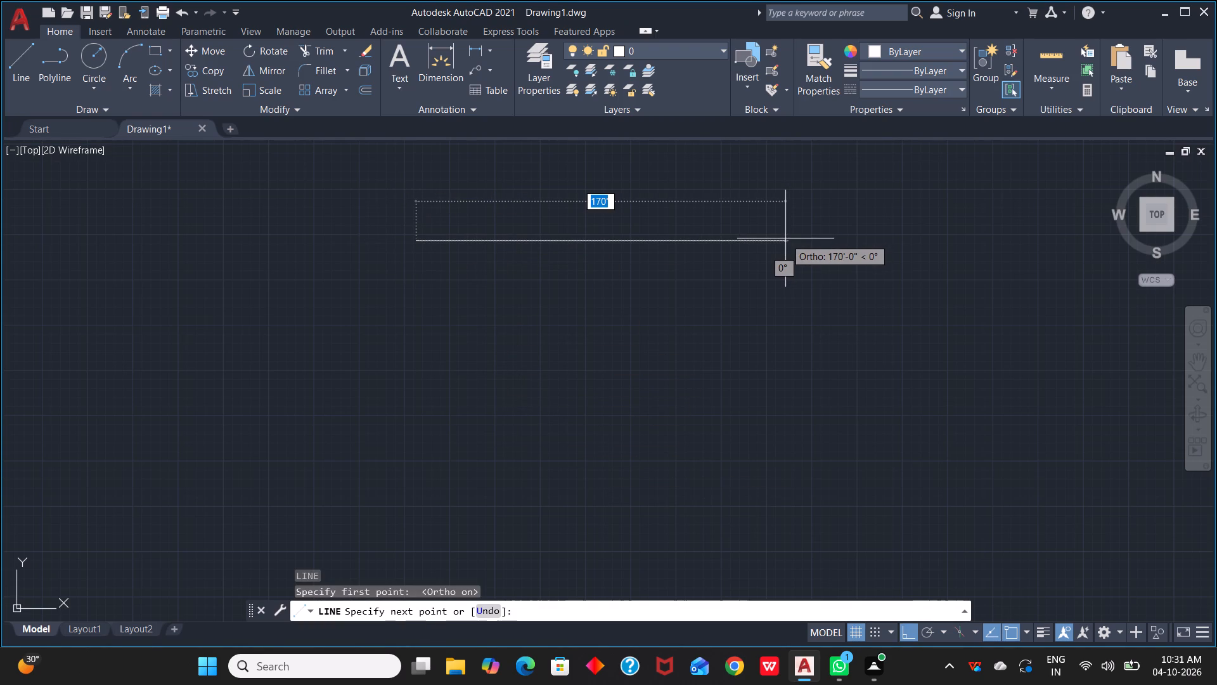
pyautogui.write("40'")
pyautogui.press('space')
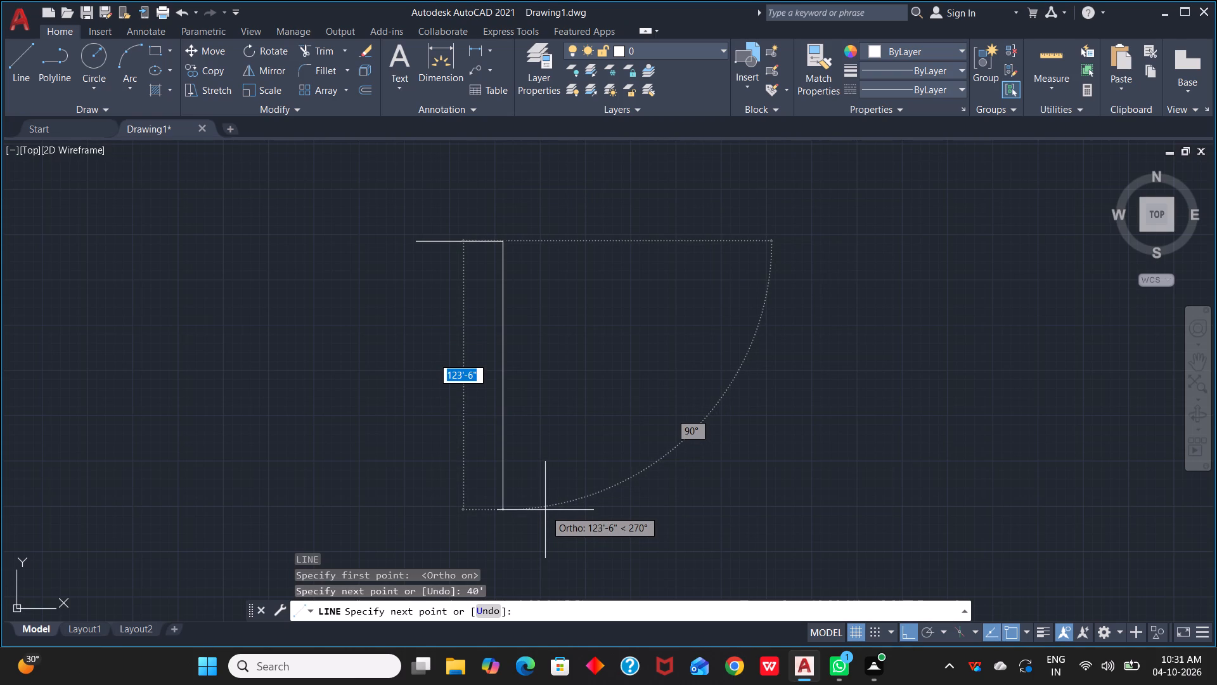
pyautogui.write('60')
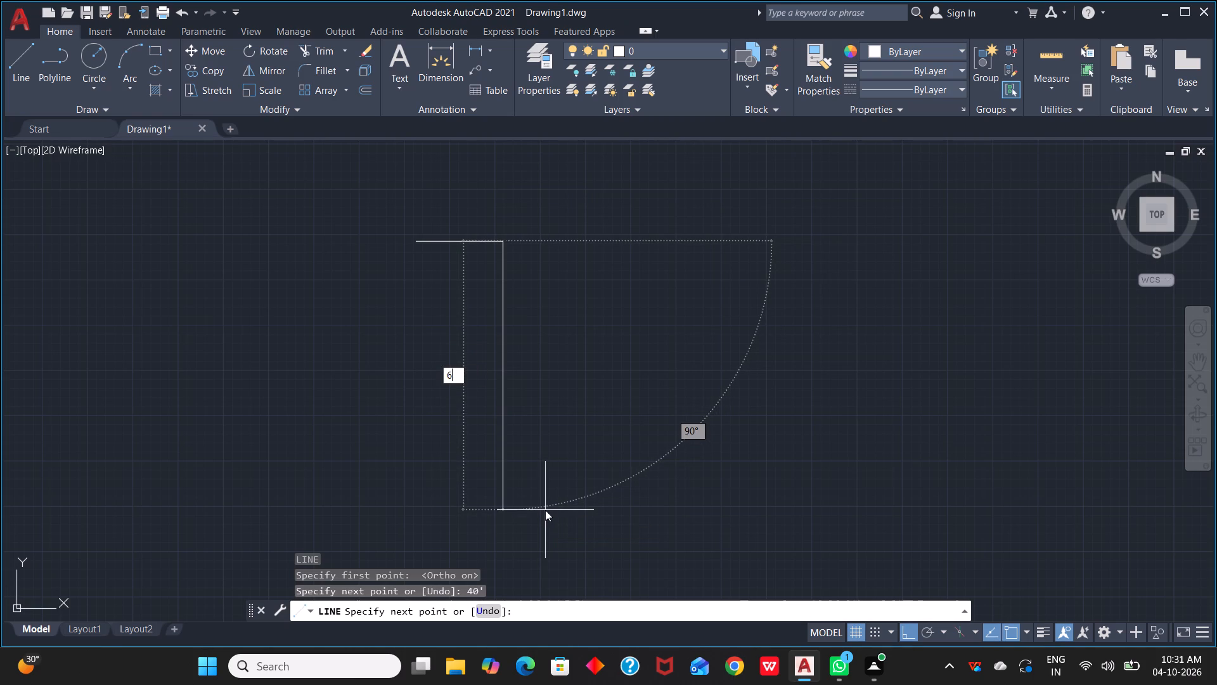
pyautogui.write("'")
pyautogui.press('space')
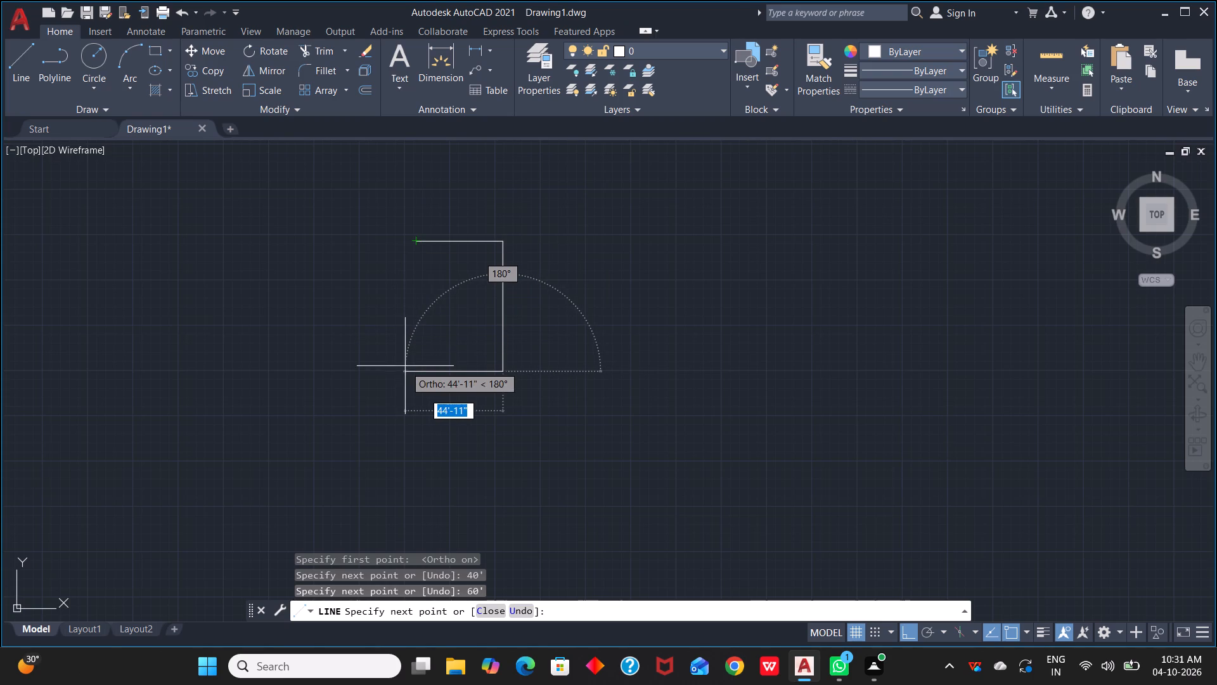
pyautogui.scroll(2, 406, 371)
pyautogui.scroll(-1, 406, 371)
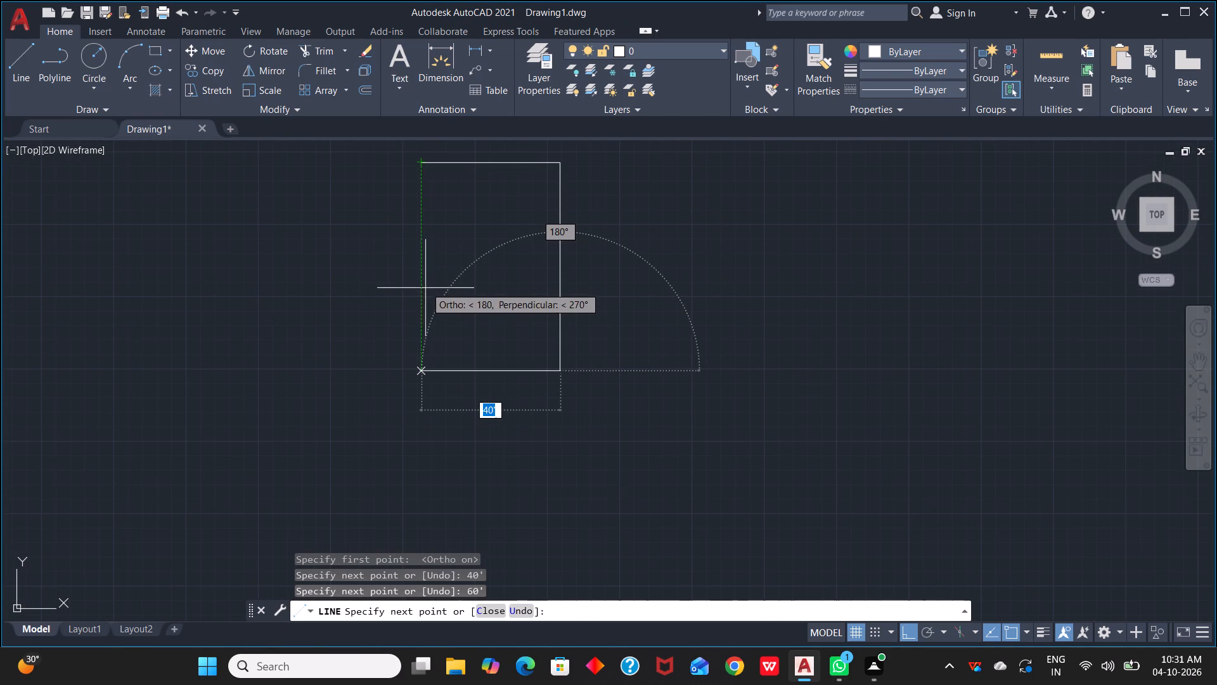
pyautogui.scroll(4, 422, 370)
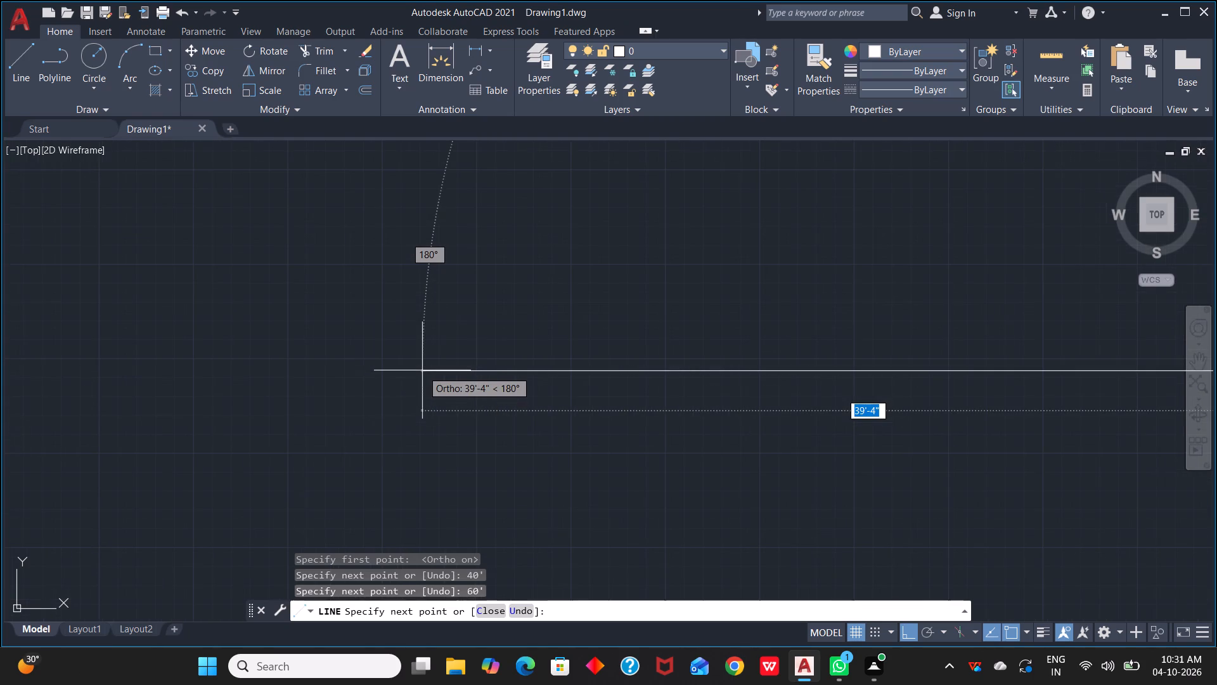
pyautogui.scroll(-4, 422, 370)
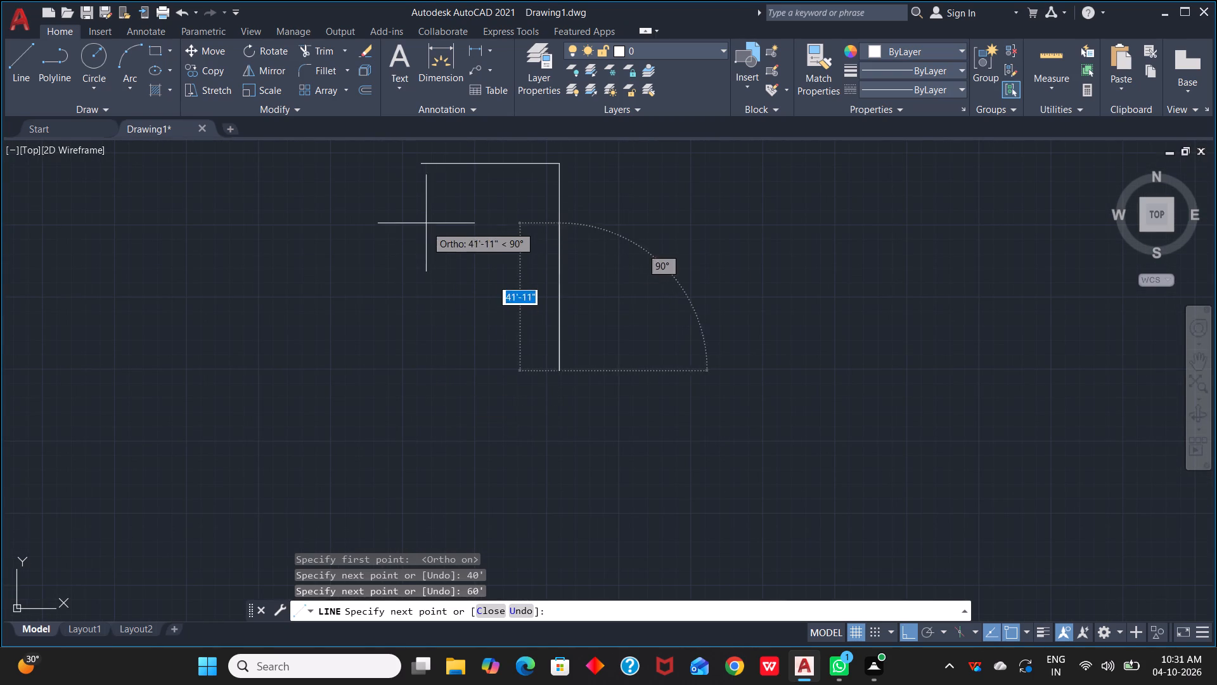
pyautogui.click(421, 372)
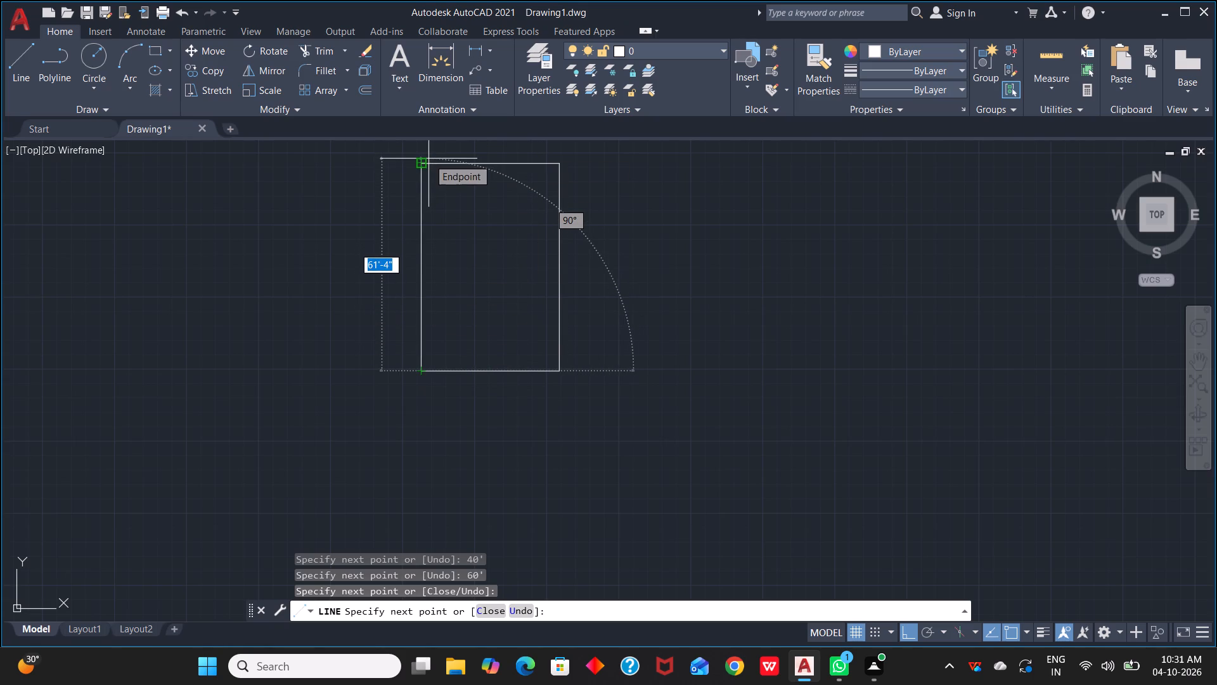
pyautogui.write('c')
pyautogui.press('space')
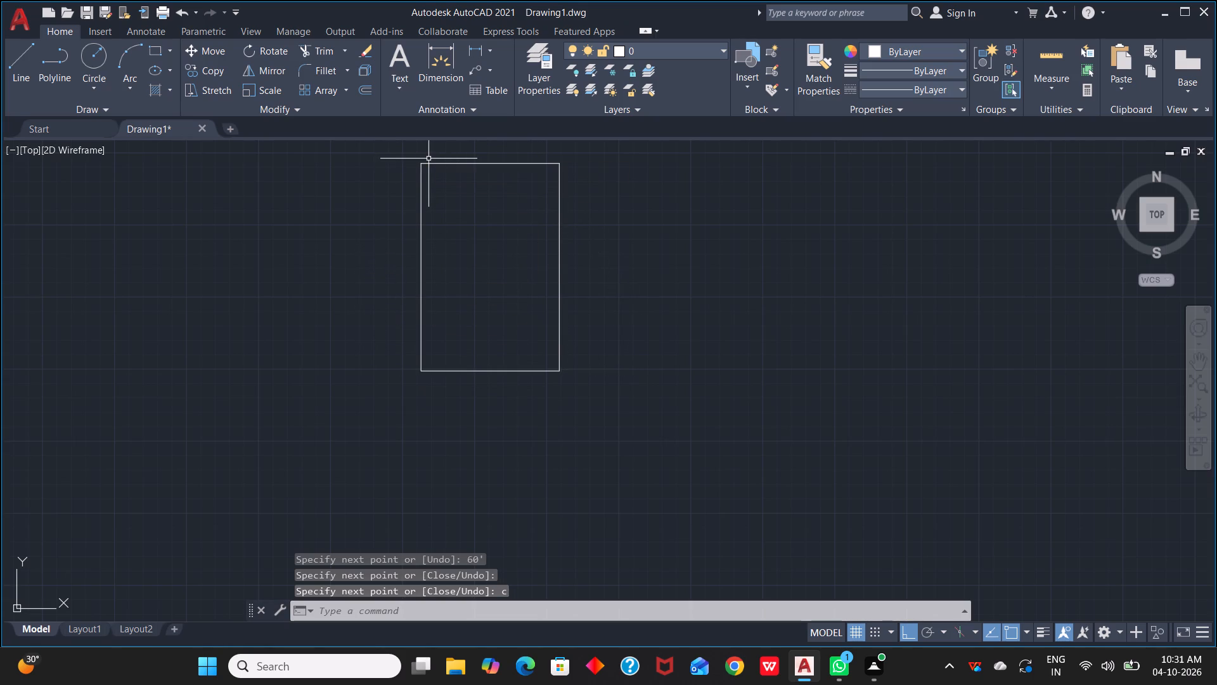
# Offset all four sides of the rectangle 9" inward to form the outer walls.
pyautogui.moveTo(451, 188); pyautogui.dragTo(513, 219, button='middle')
pyautogui.write('o')
pyautogui.press('space')
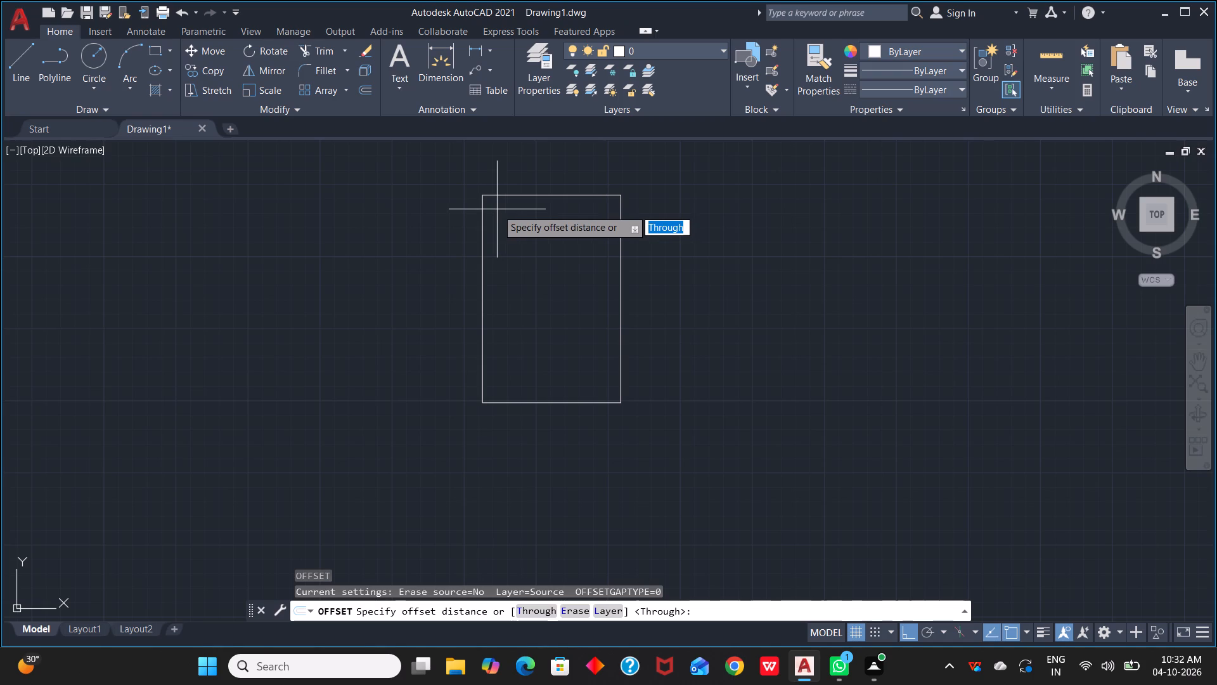
pyautogui.write('9"')
pyautogui.press('space')
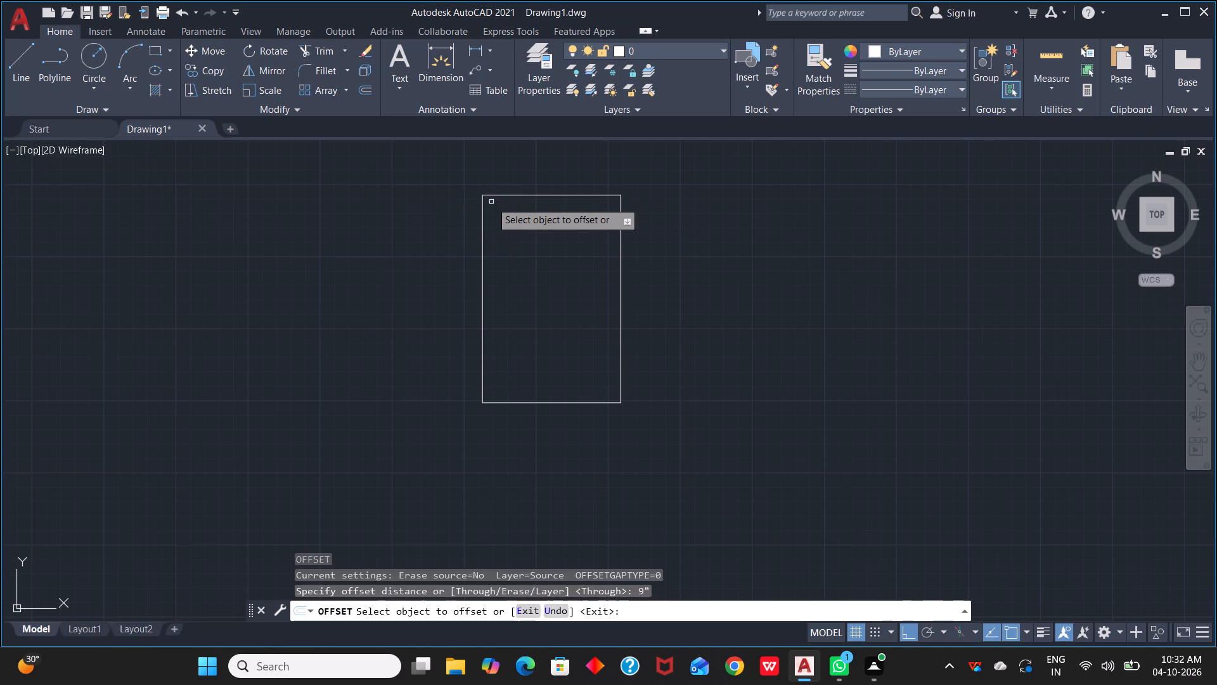
pyautogui.click(536, 197)
pyautogui.click(545, 221)
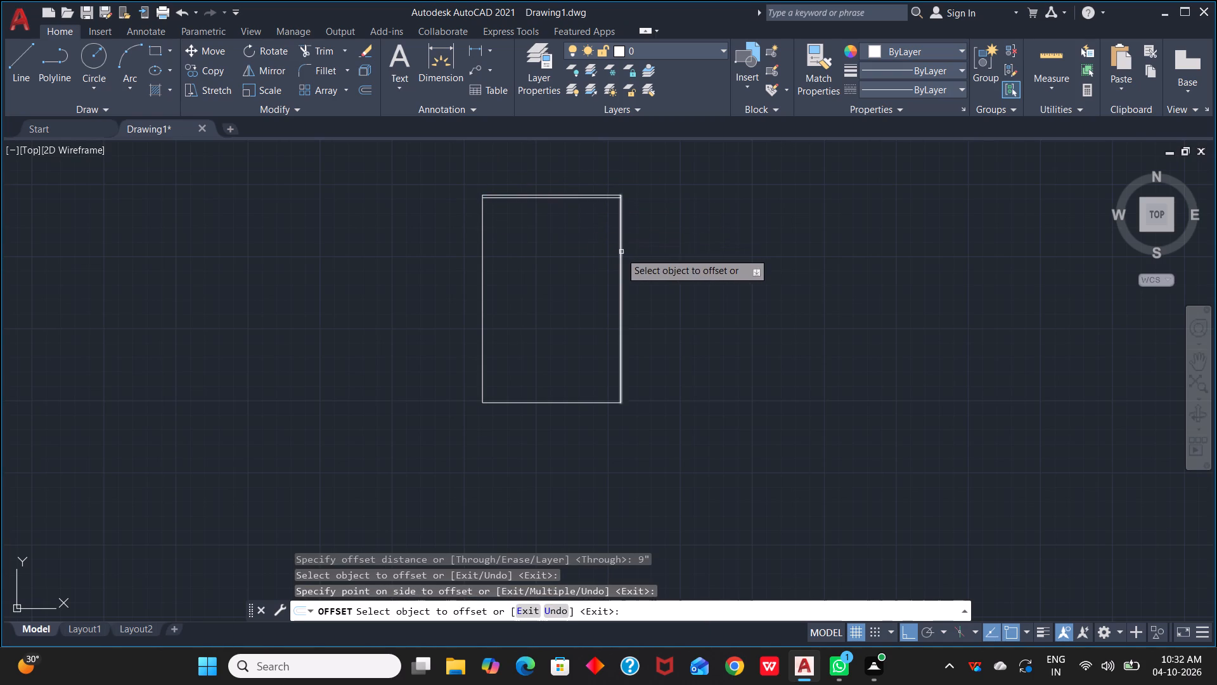
pyautogui.click(621, 252)
pyautogui.click(612, 256)
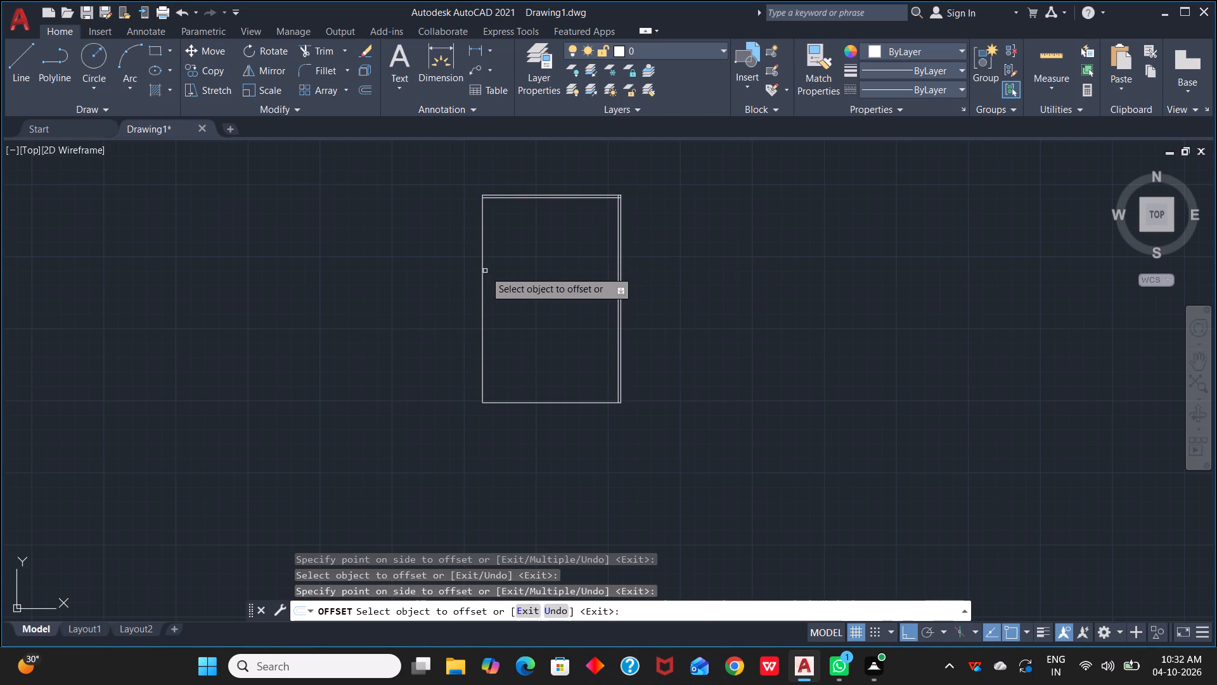
pyautogui.click(485, 271)
pyautogui.click(483, 271)
pyautogui.click(492, 270)
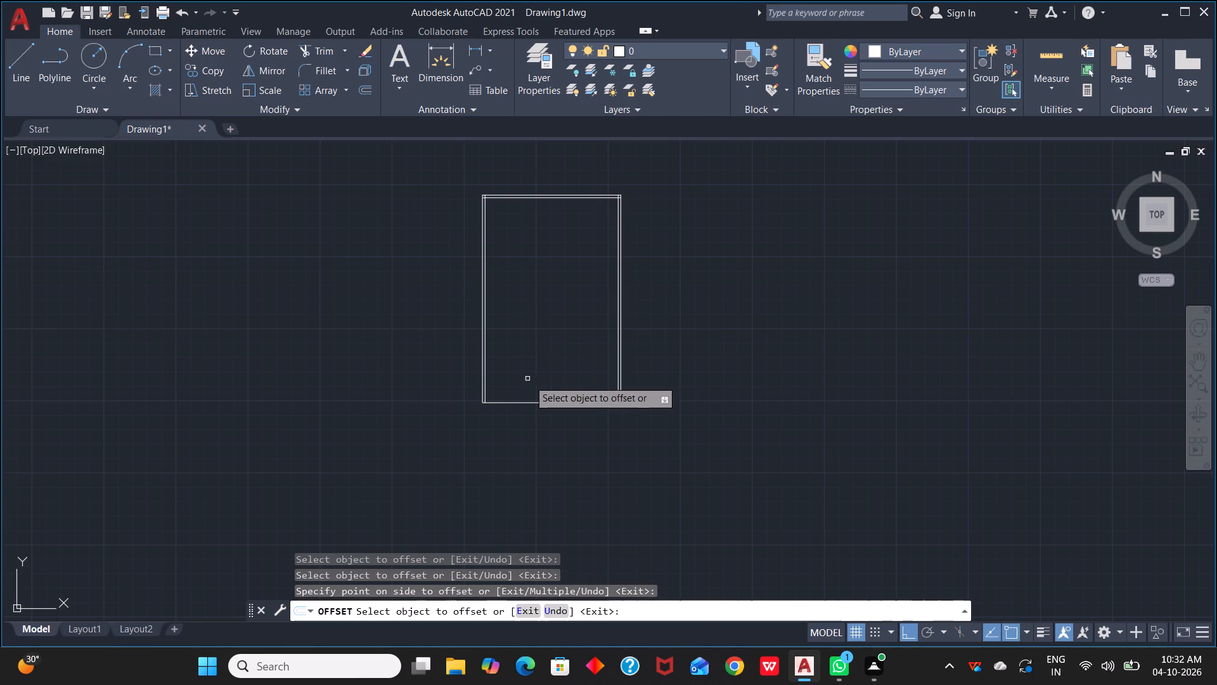
pyautogui.click(532, 401)
pyautogui.click(535, 386)
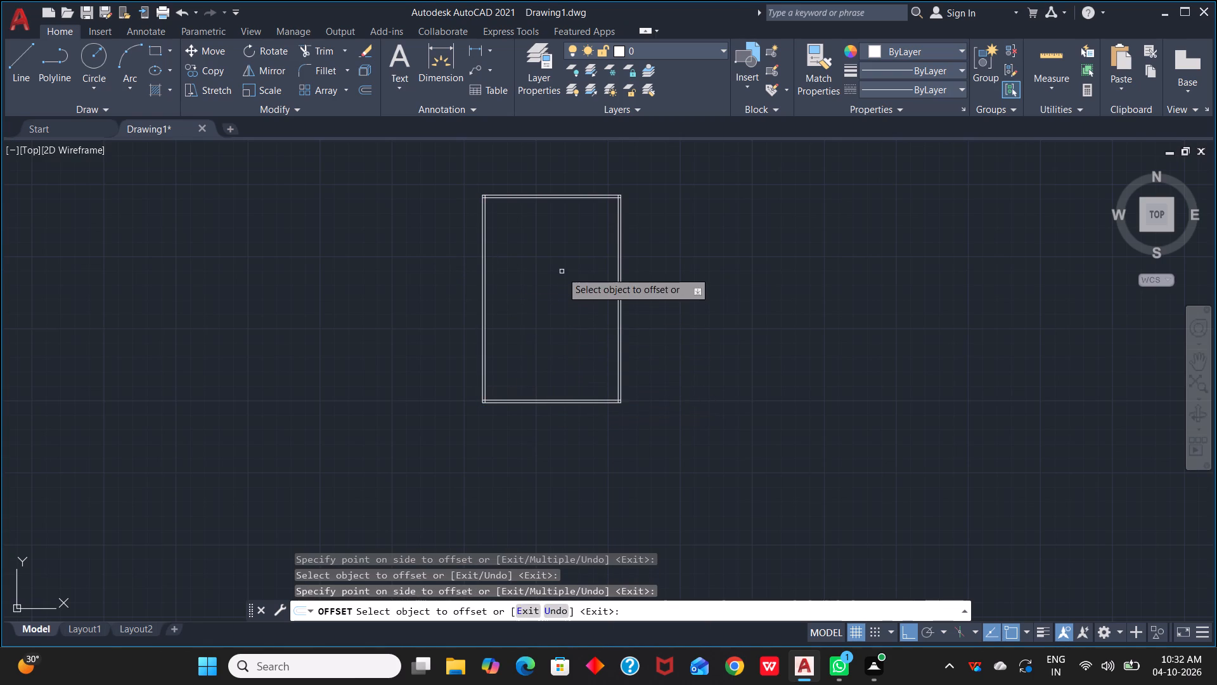
pyautogui.scroll(1, 562, 271)
pyautogui.moveTo(557, 267); pyautogui.dragTo(557, 285, button='middle')
pyautogui.scroll(-1, 557, 281)
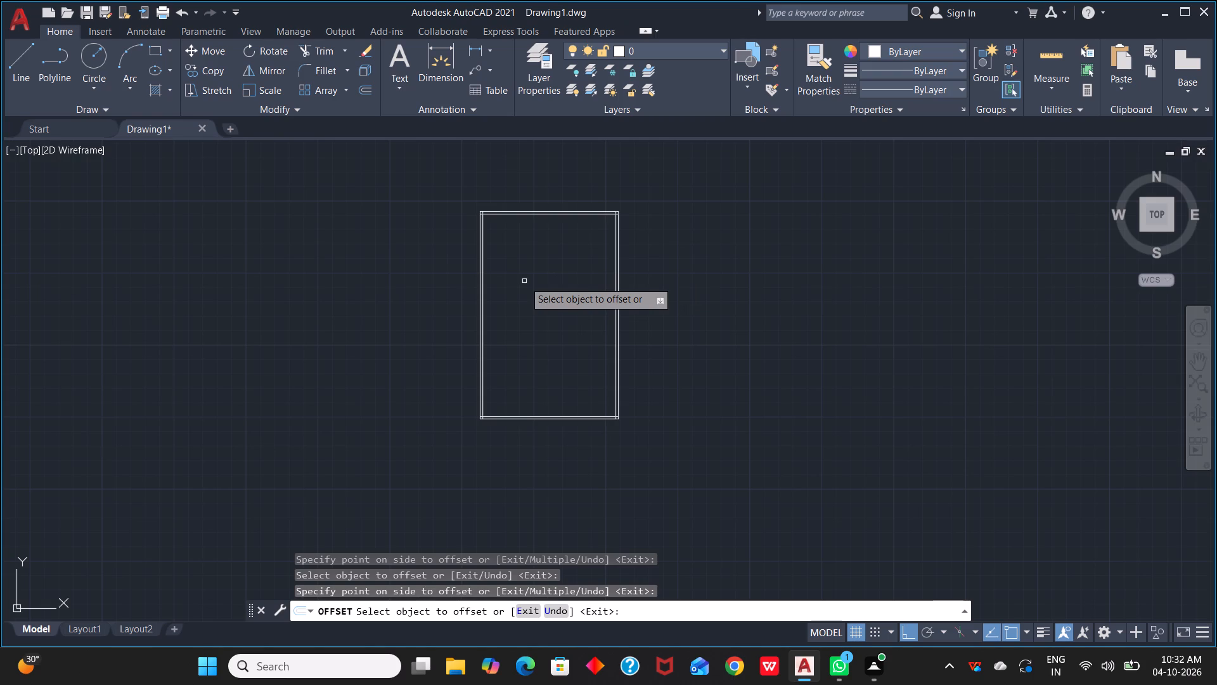
pyautogui.press('space')
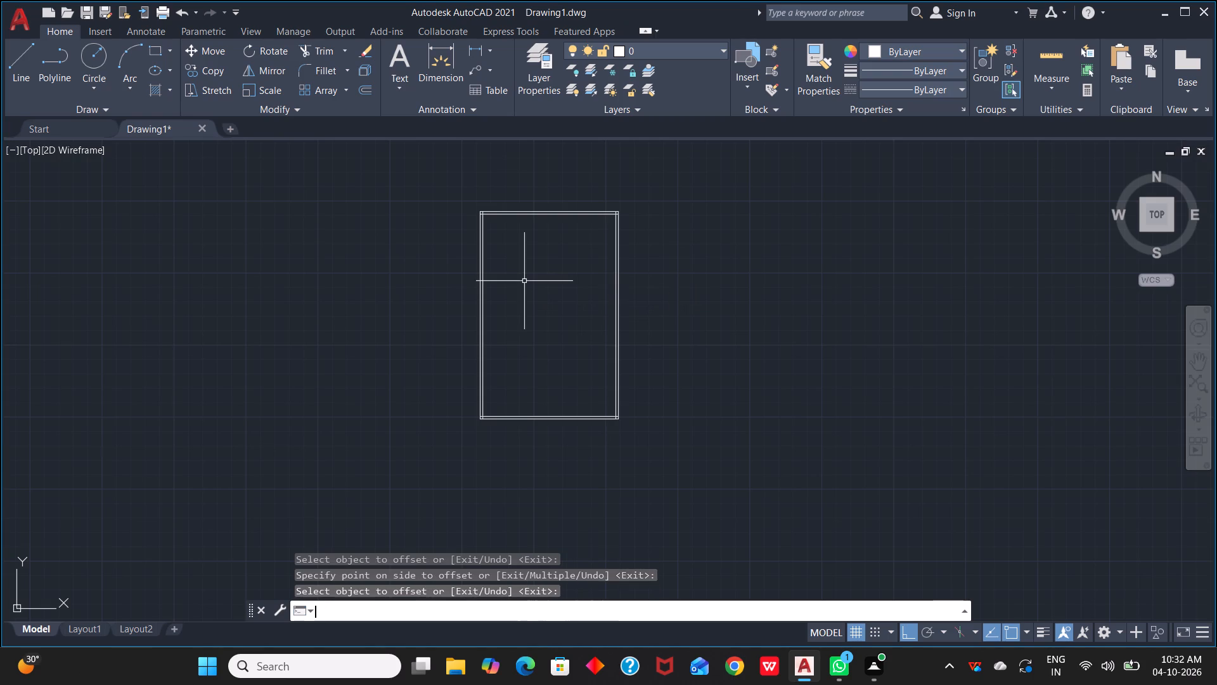
# Offset the inner line of the top wall 9'7.5" downward into the plan.
pyautogui.press('space')
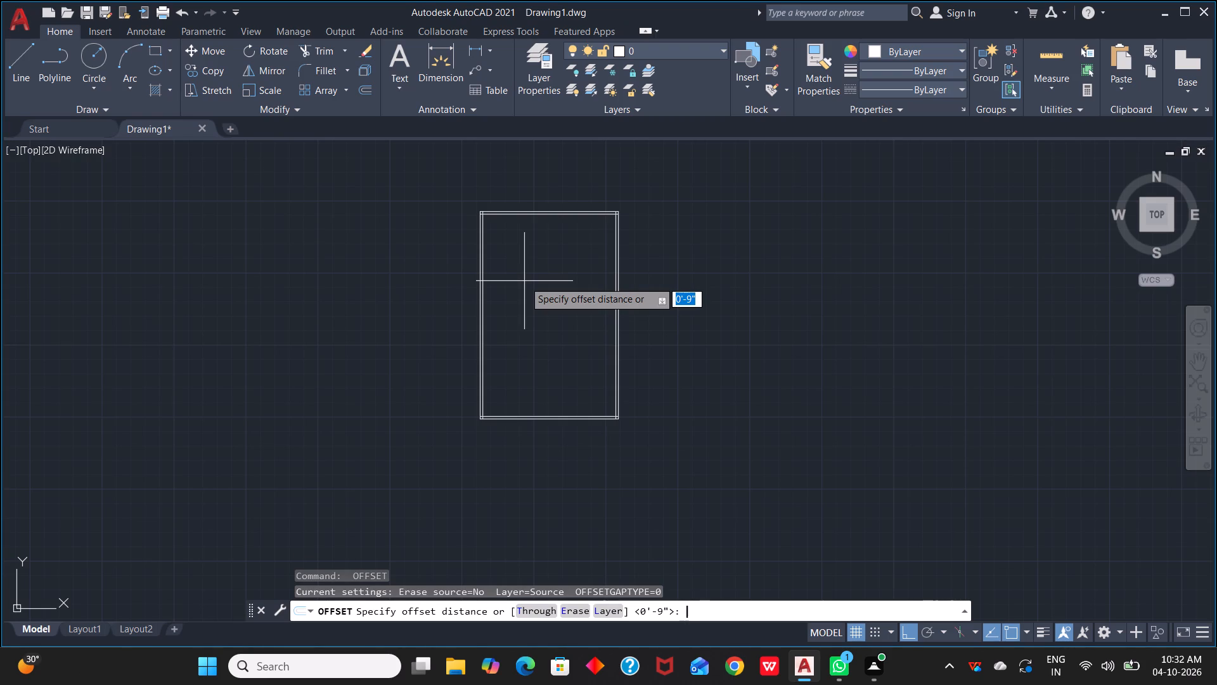
pyautogui.press('9')
pyautogui.press("'")
pyautogui.write('7.5')
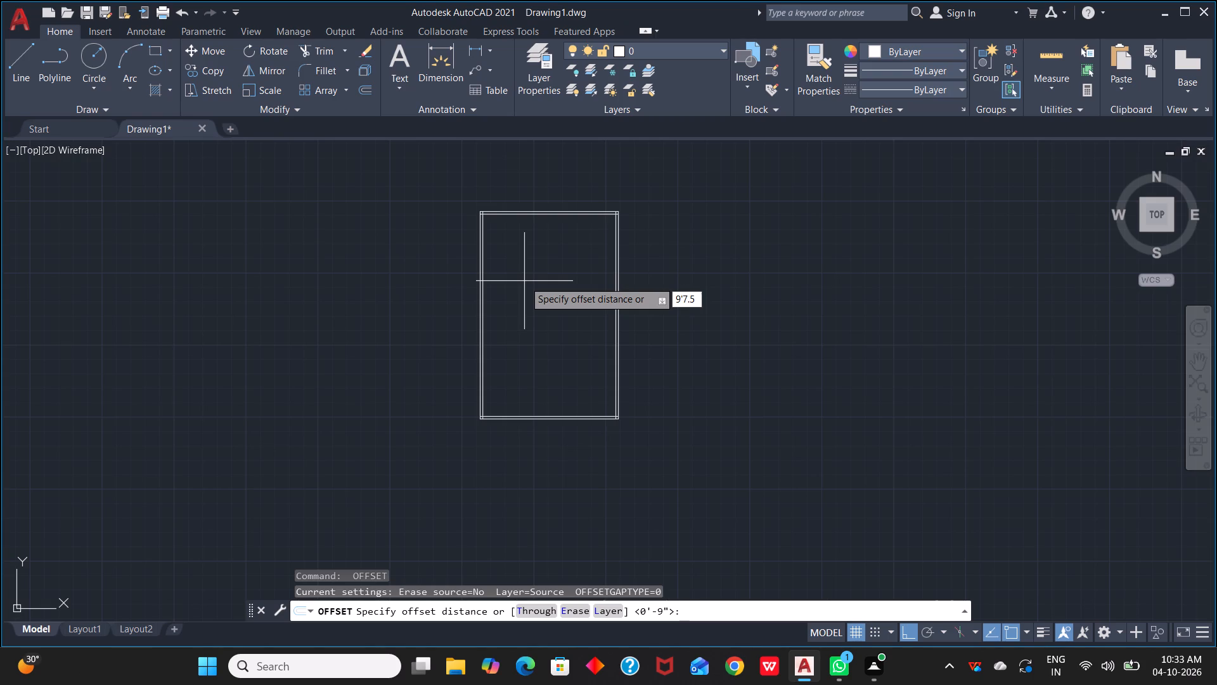
pyautogui.write('"')
pyautogui.press('space')
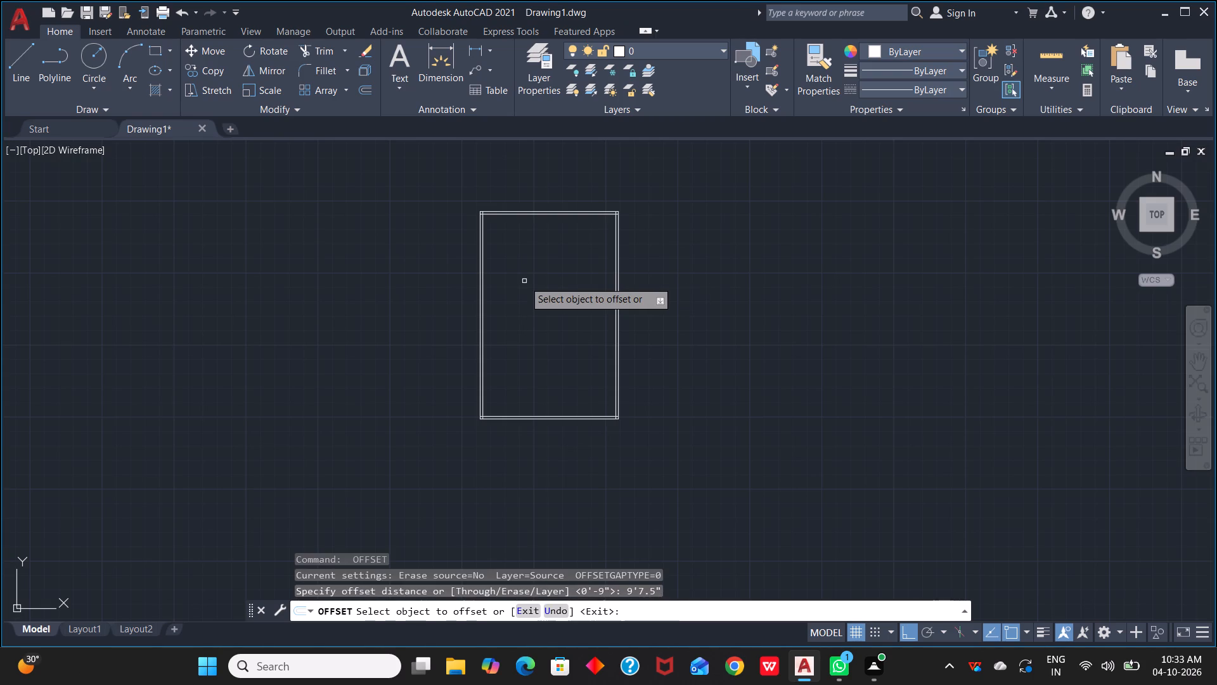
pyautogui.click(531, 214)
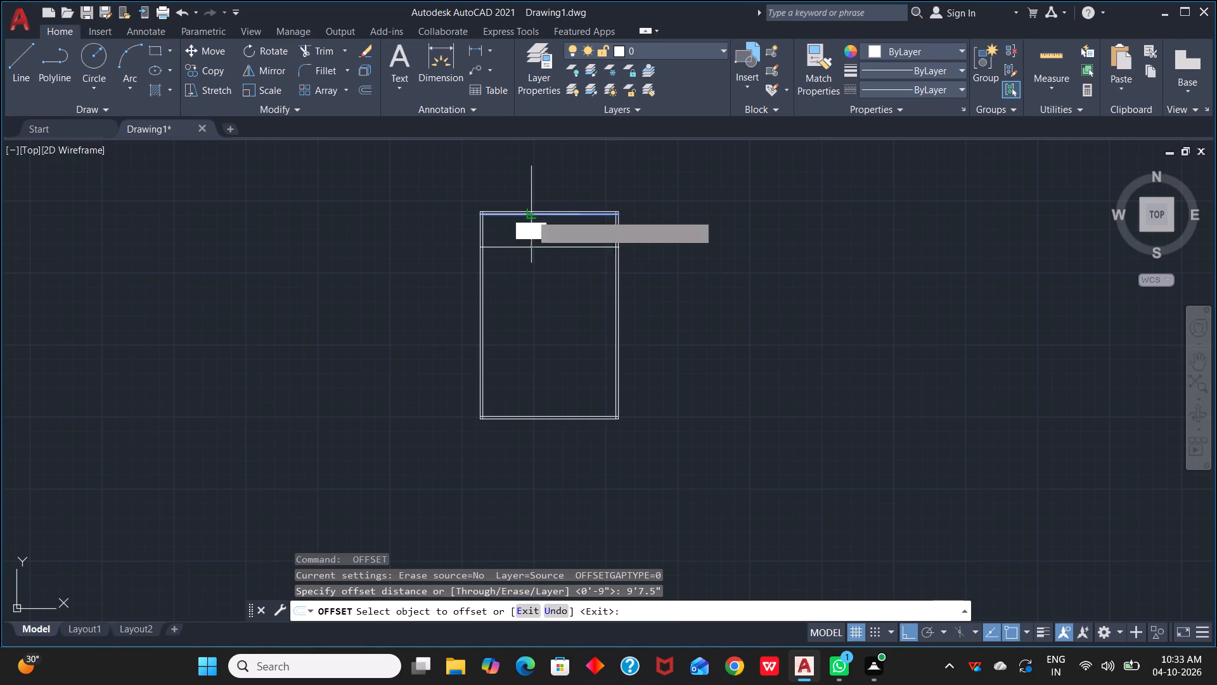
pyautogui.click(532, 265)
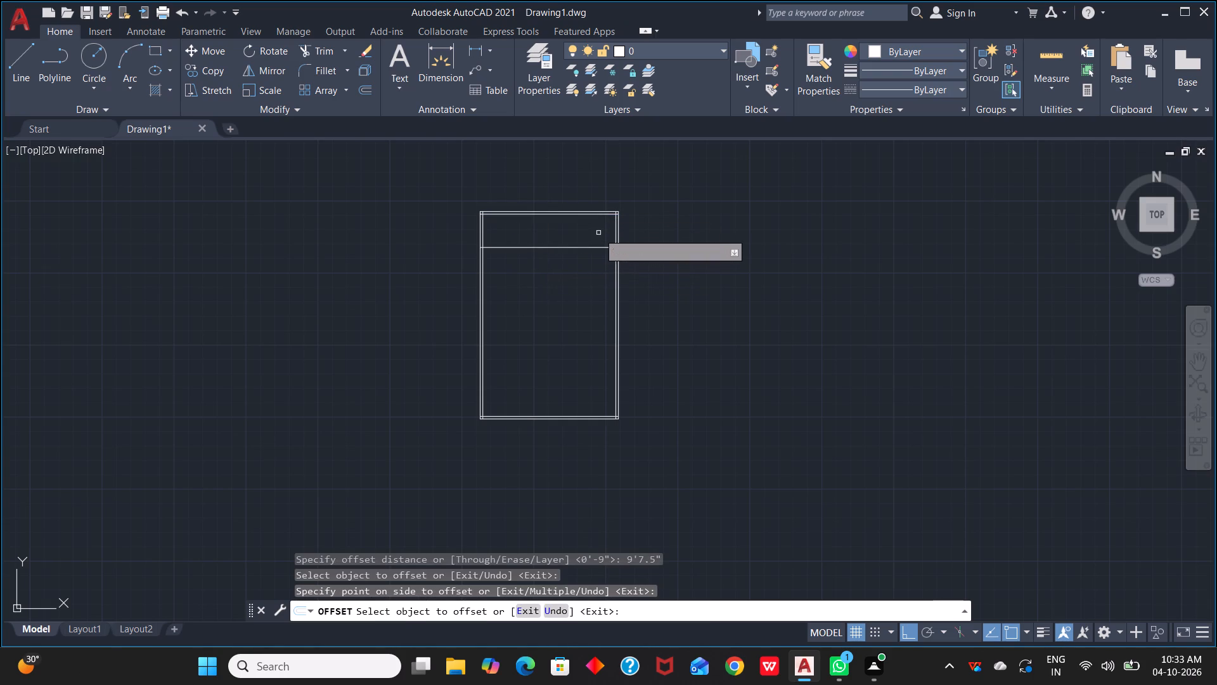
# Offset the new horizontal partition line 9" downward to give the interior wall its thickness.
pyautogui.scroll(2, 518, 246)
pyautogui.moveTo(522, 245); pyautogui.dragTo(541, 270, button='middle')
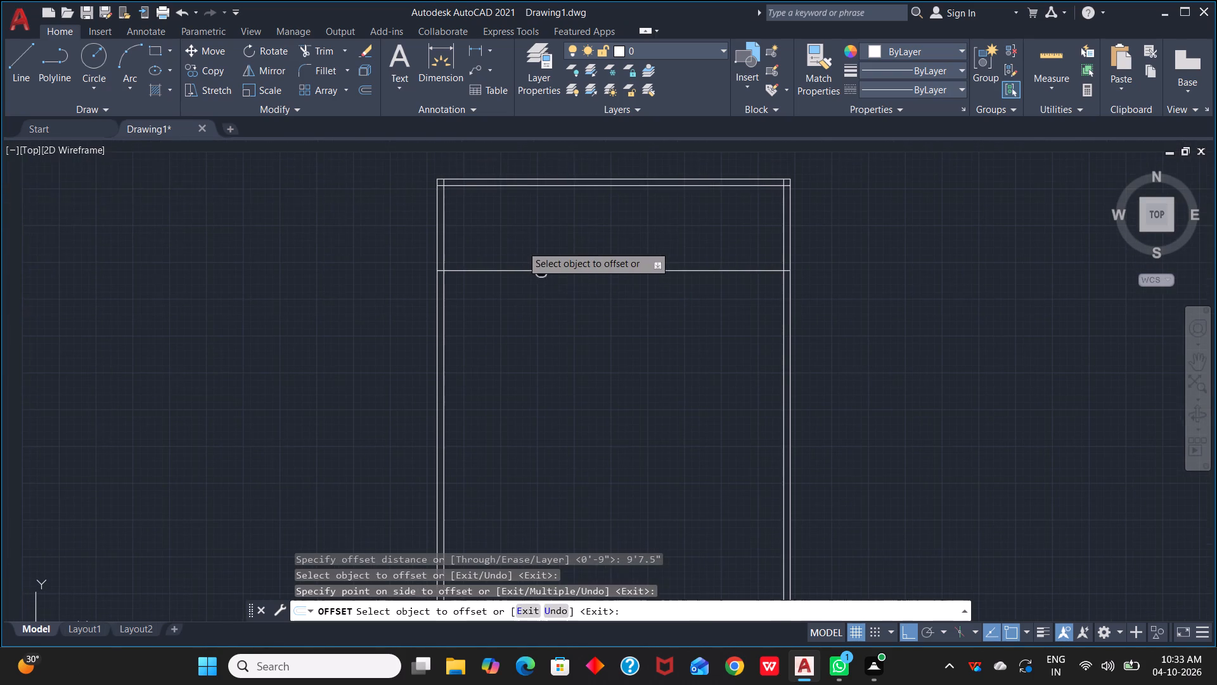
pyautogui.moveTo(541, 270); pyautogui.dragTo(542, 270, button='middle')
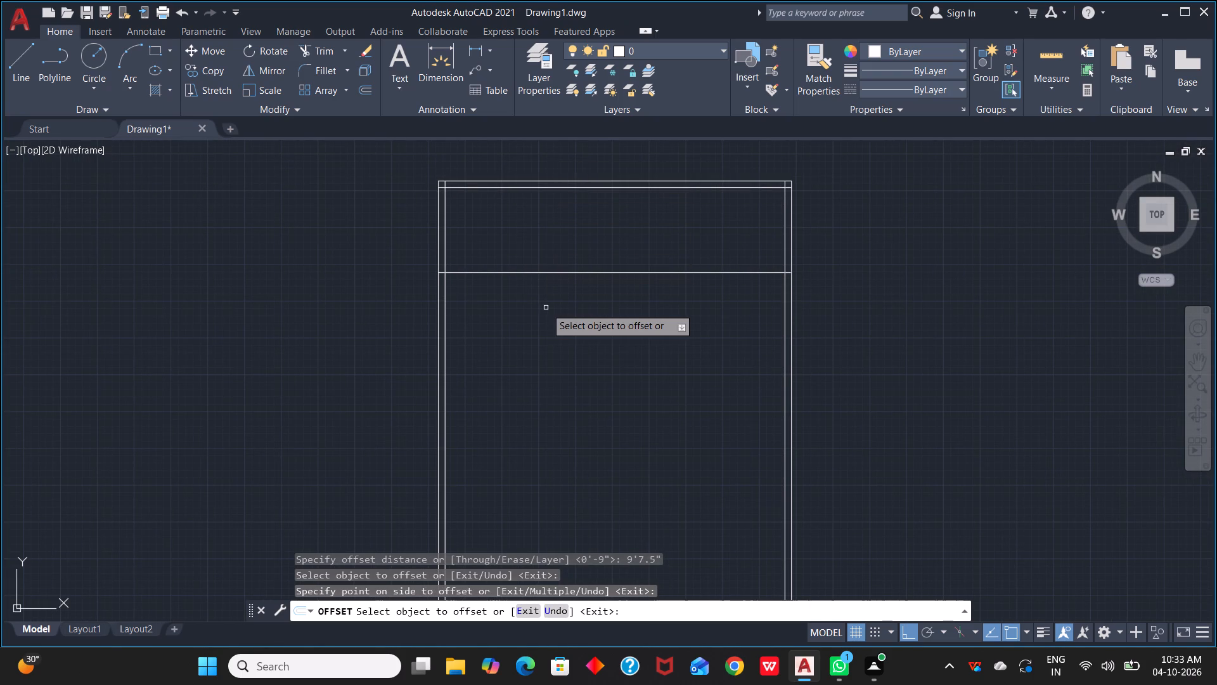
pyautogui.click(556, 273)
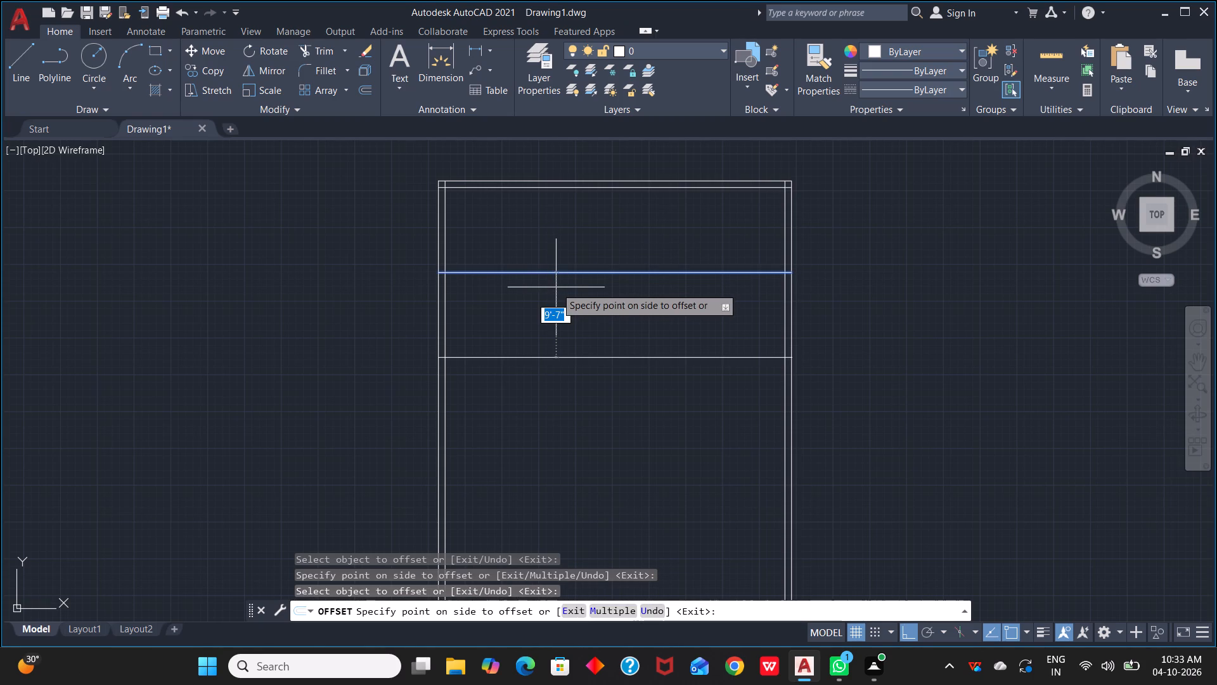
pyautogui.press('9')
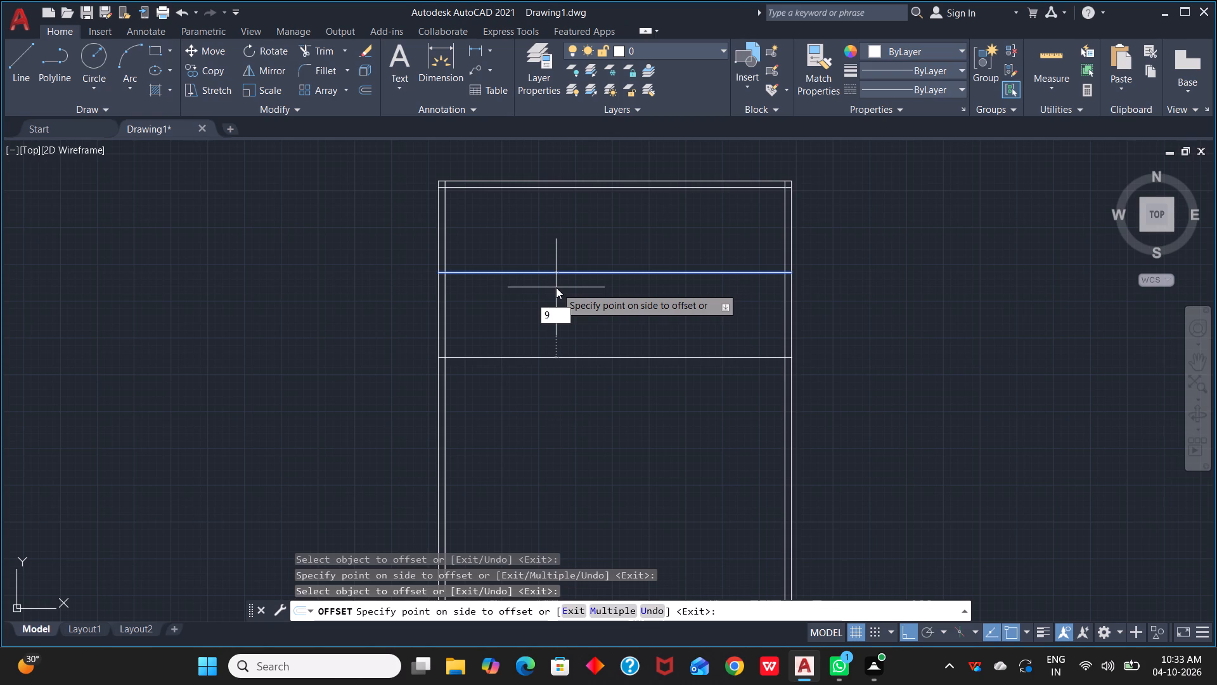
pyautogui.hotkey('shift', '"')
pyautogui.press('space')
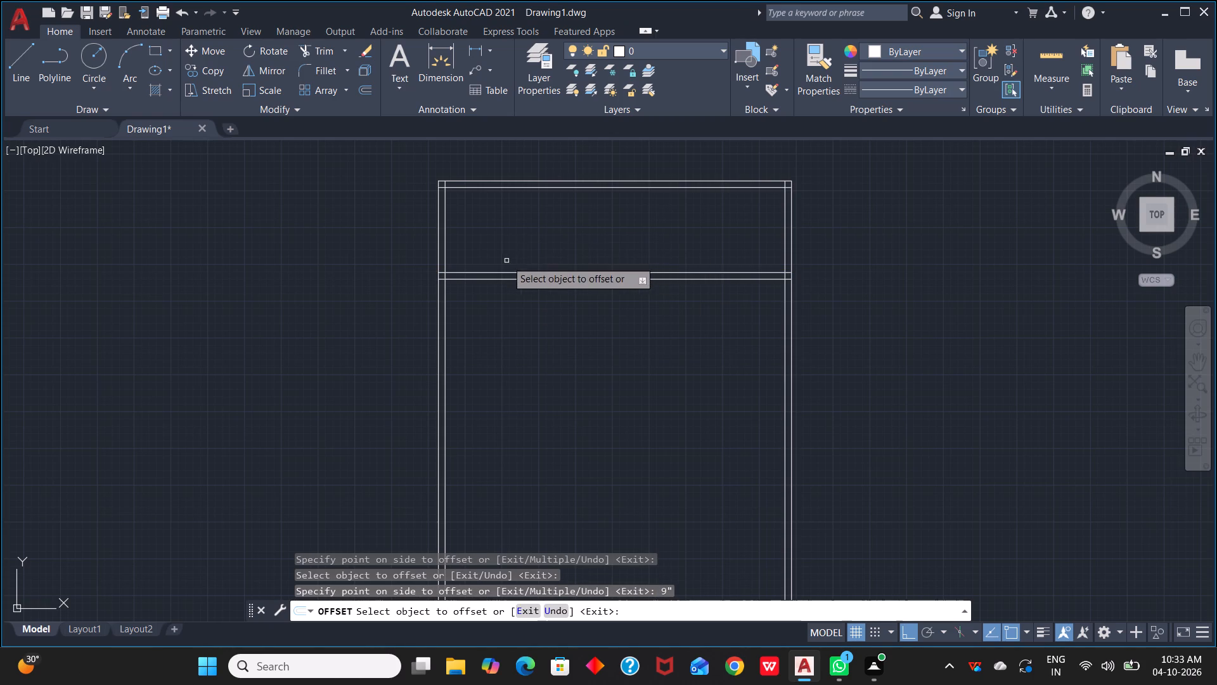
pyautogui.press('space')
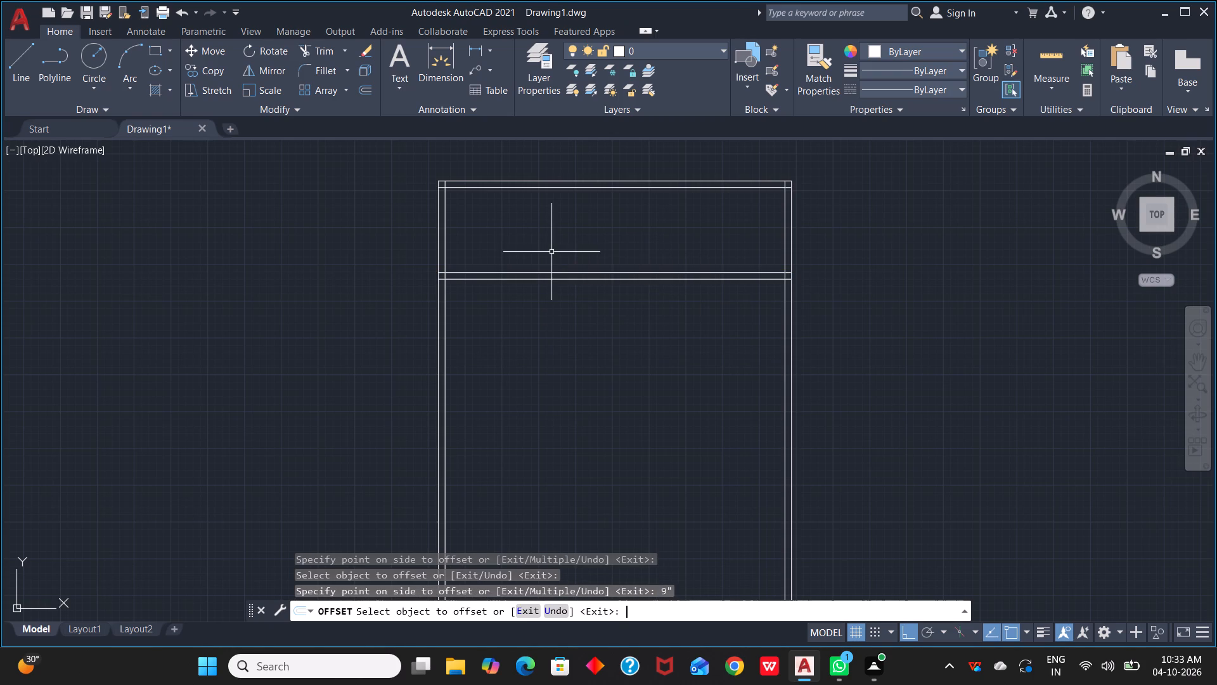
# Offset the inner line of the left outer wall 11'6" to the right into the plan.
pyautogui.press('space')
pyautogui.write('11')
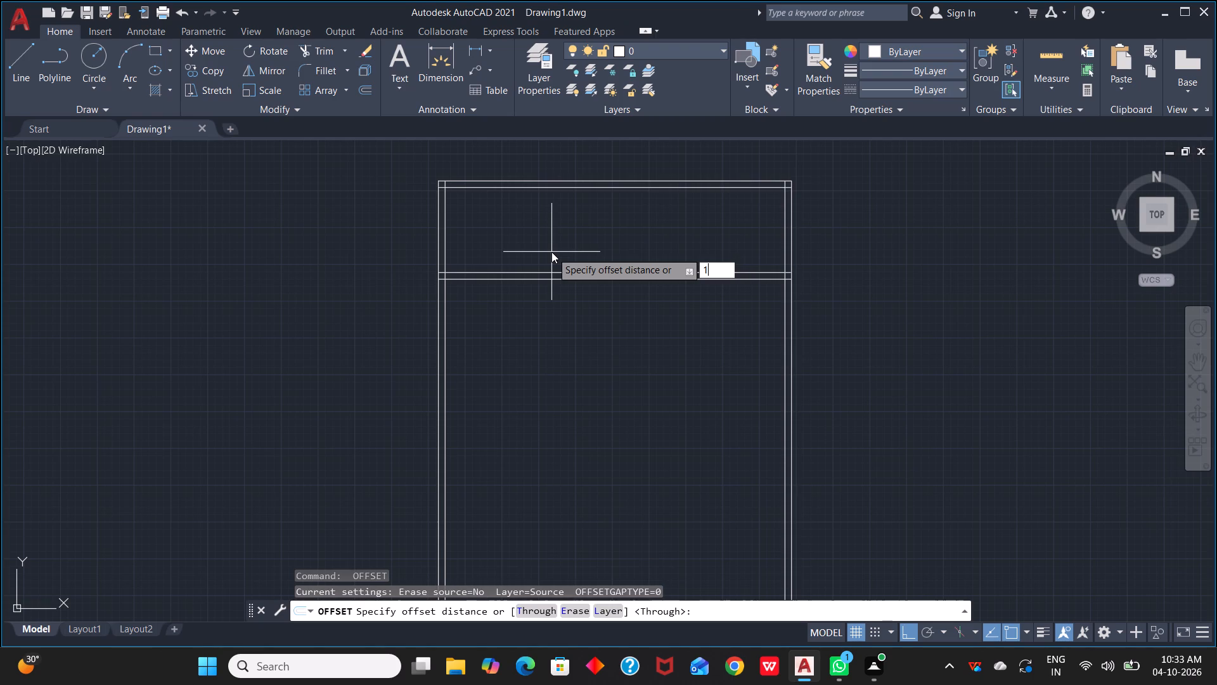
pyautogui.press("'")
pyautogui.press('6')
pyautogui.hotkey('shift', '"')
pyautogui.press('space')
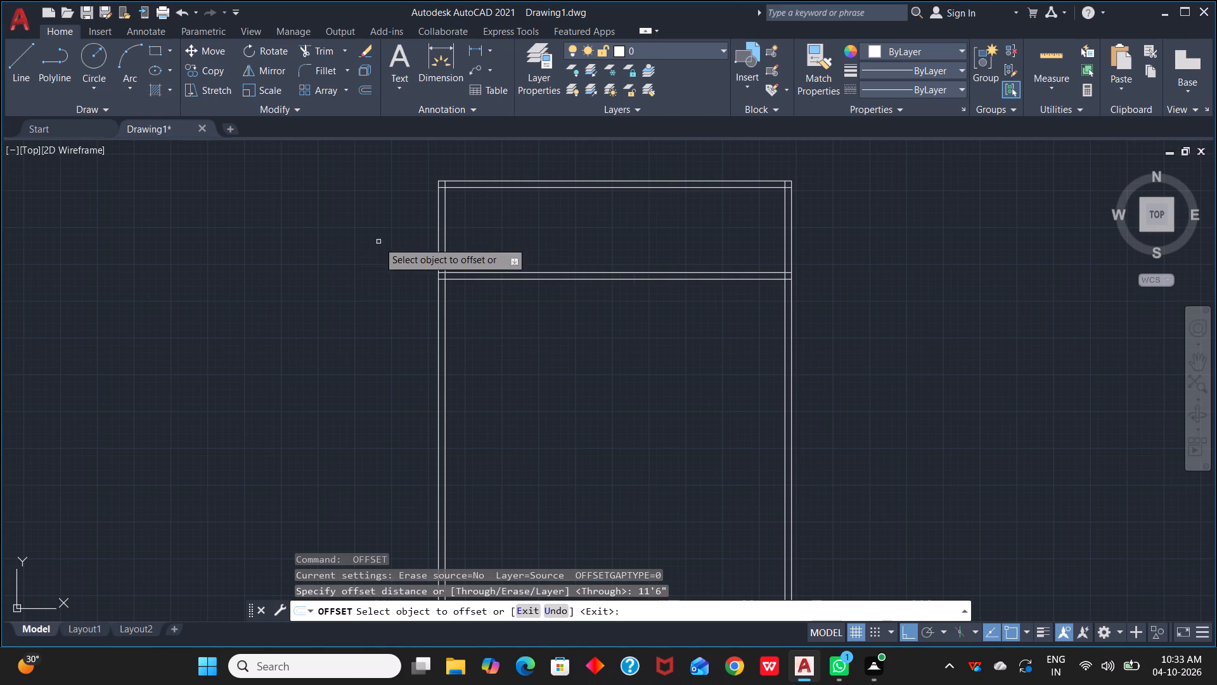
pyautogui.click(444, 238)
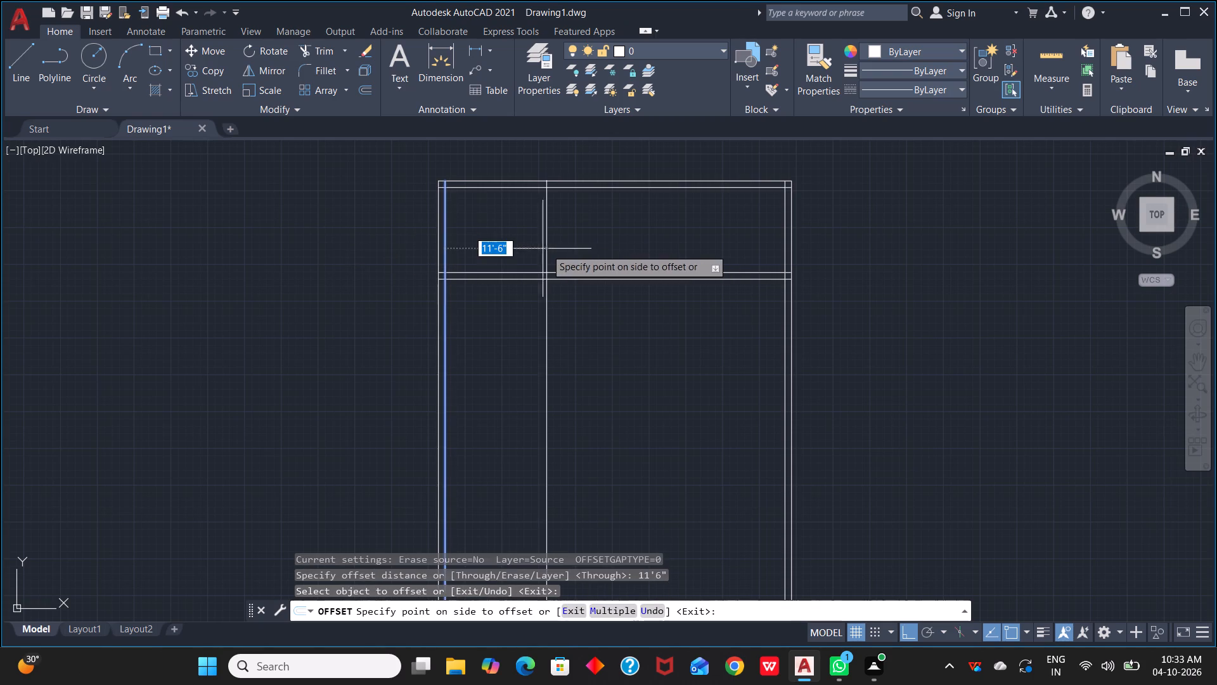
pyautogui.click(553, 249)
# Offset the new vertical partition line 4.5" to the right to give the partition its thickness.
pyautogui.click(547, 250)
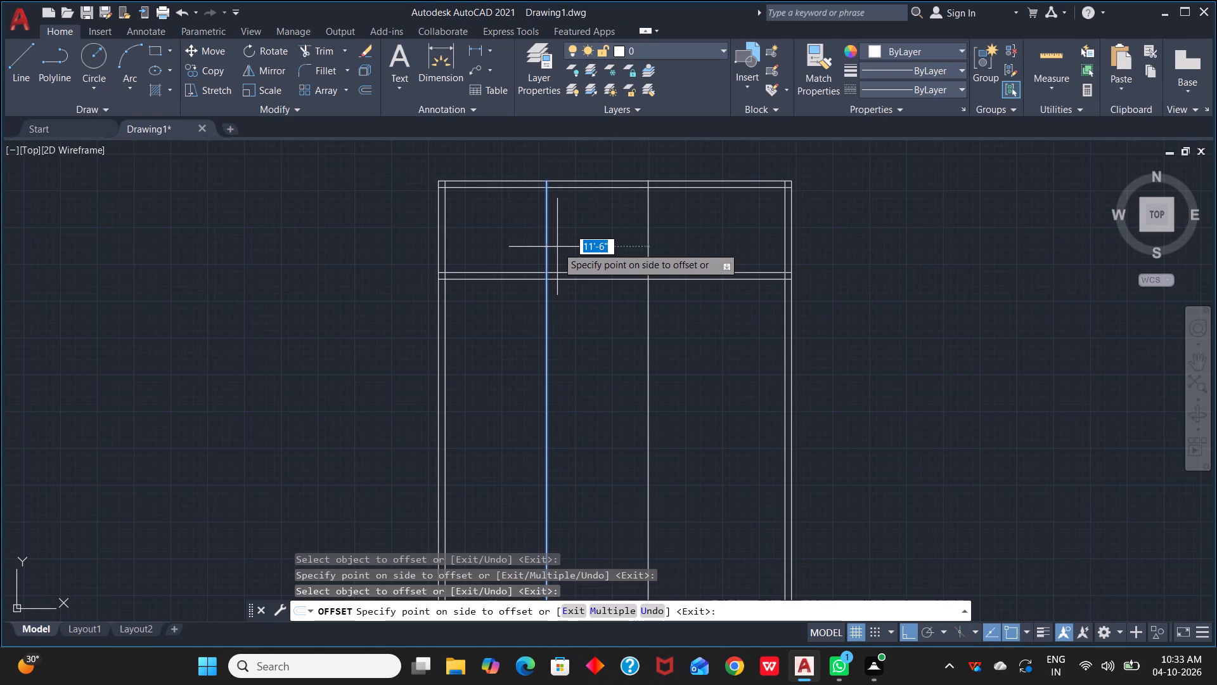
pyautogui.press('4')
pyautogui.write('.5"')
pyautogui.press('space')
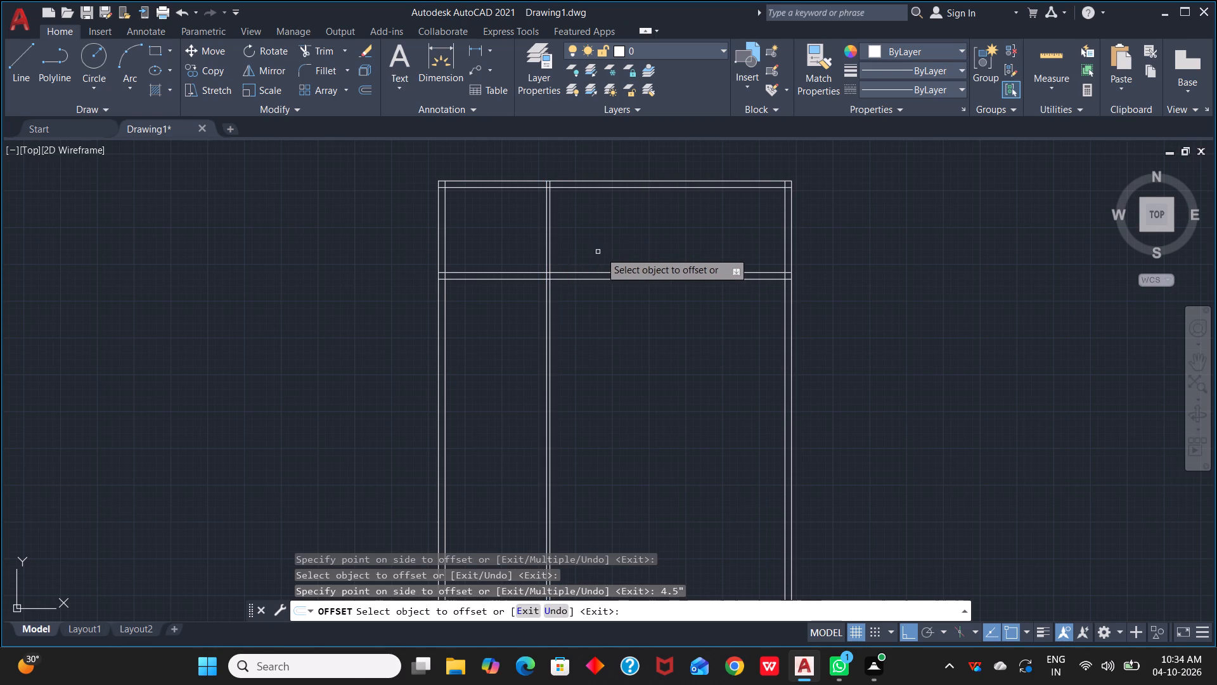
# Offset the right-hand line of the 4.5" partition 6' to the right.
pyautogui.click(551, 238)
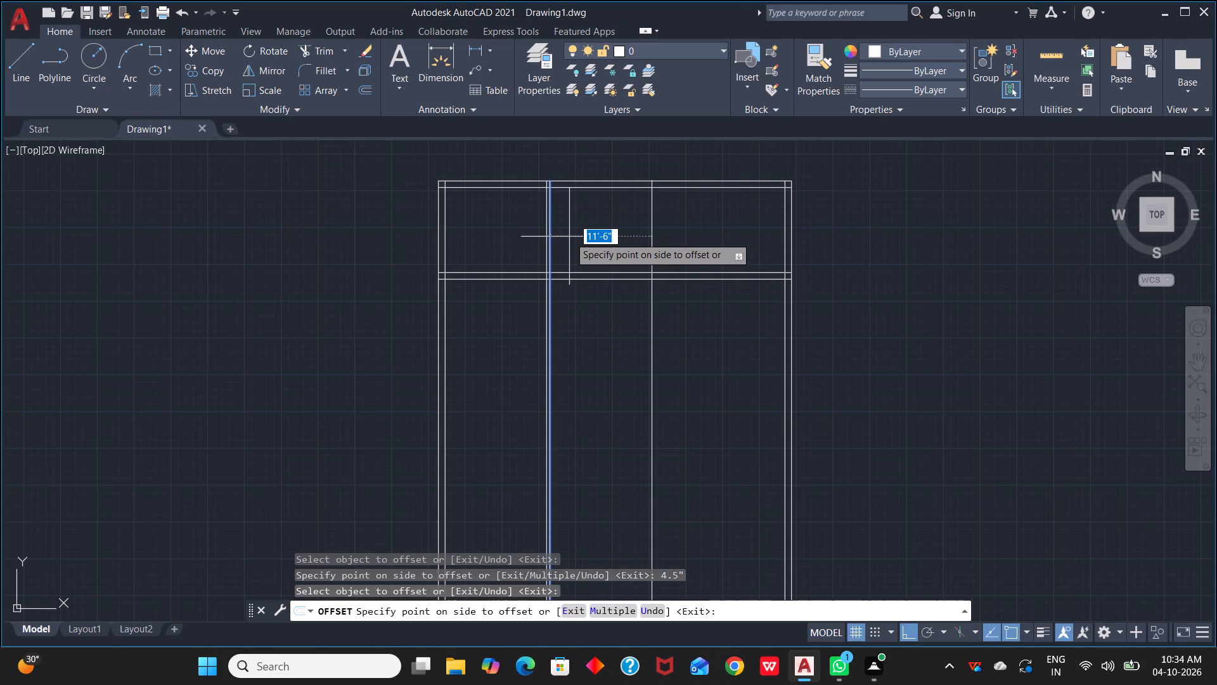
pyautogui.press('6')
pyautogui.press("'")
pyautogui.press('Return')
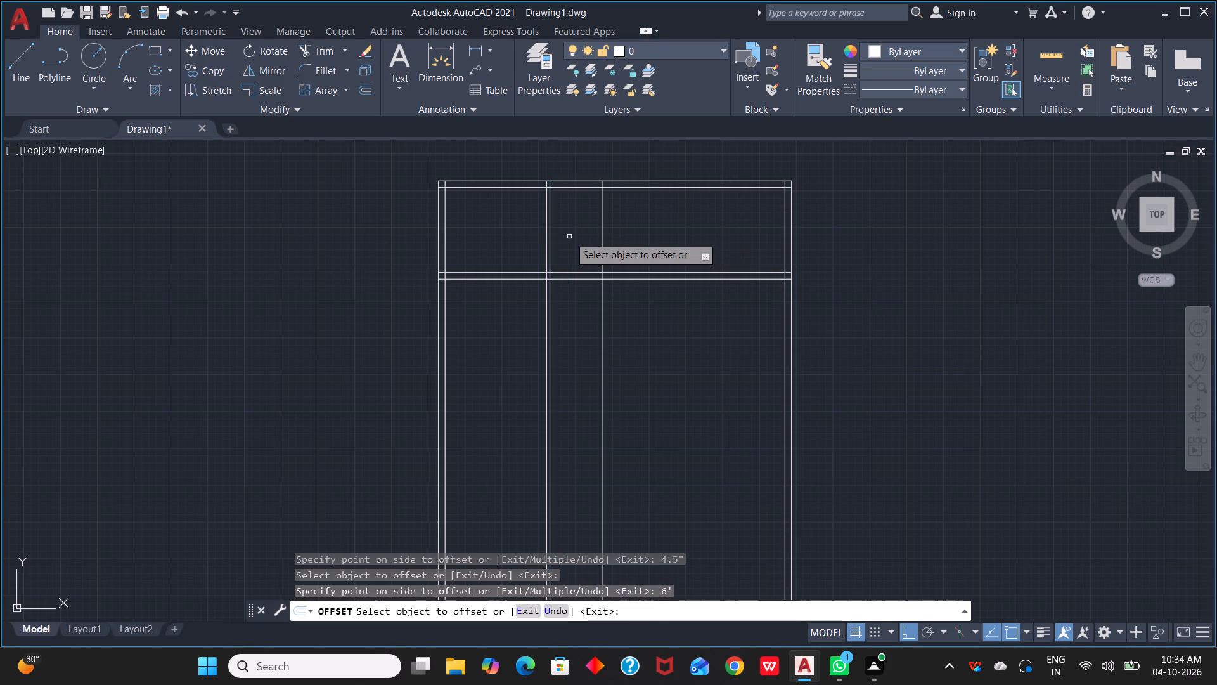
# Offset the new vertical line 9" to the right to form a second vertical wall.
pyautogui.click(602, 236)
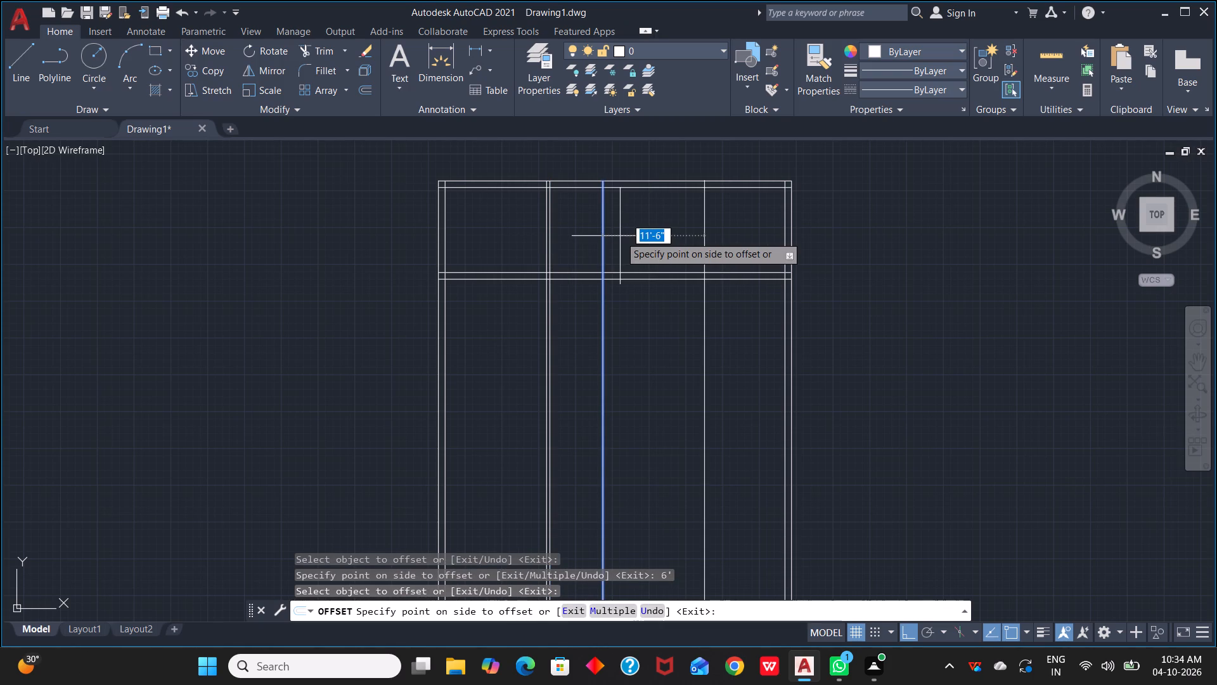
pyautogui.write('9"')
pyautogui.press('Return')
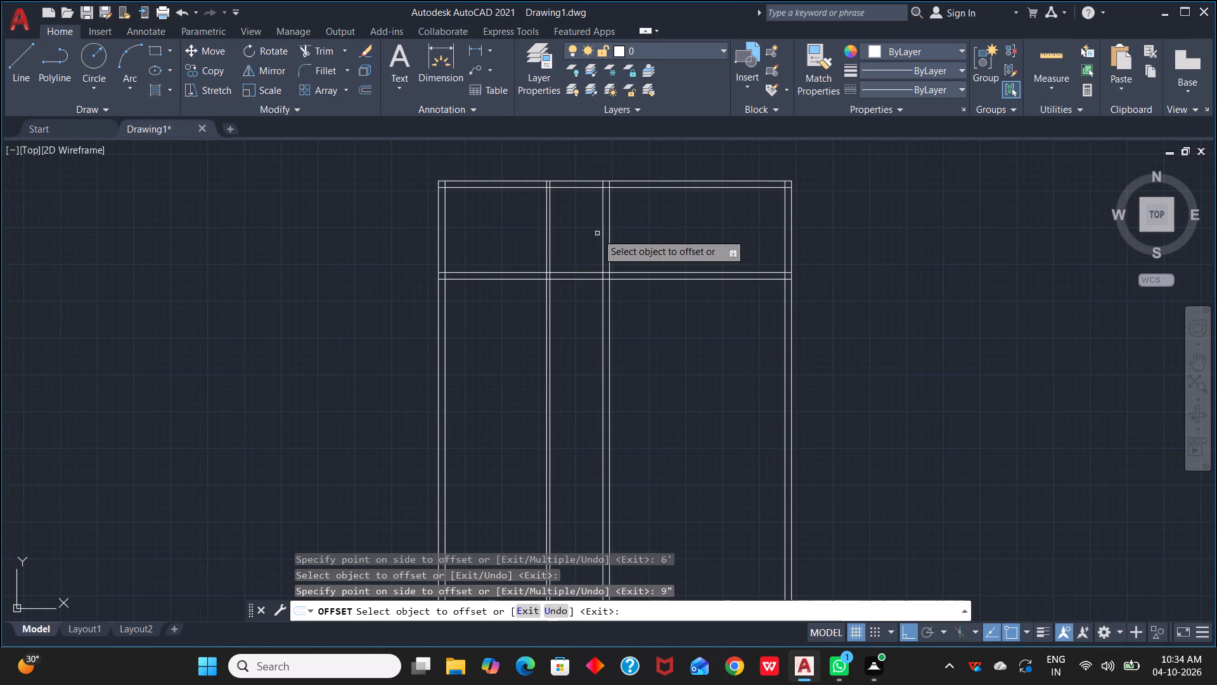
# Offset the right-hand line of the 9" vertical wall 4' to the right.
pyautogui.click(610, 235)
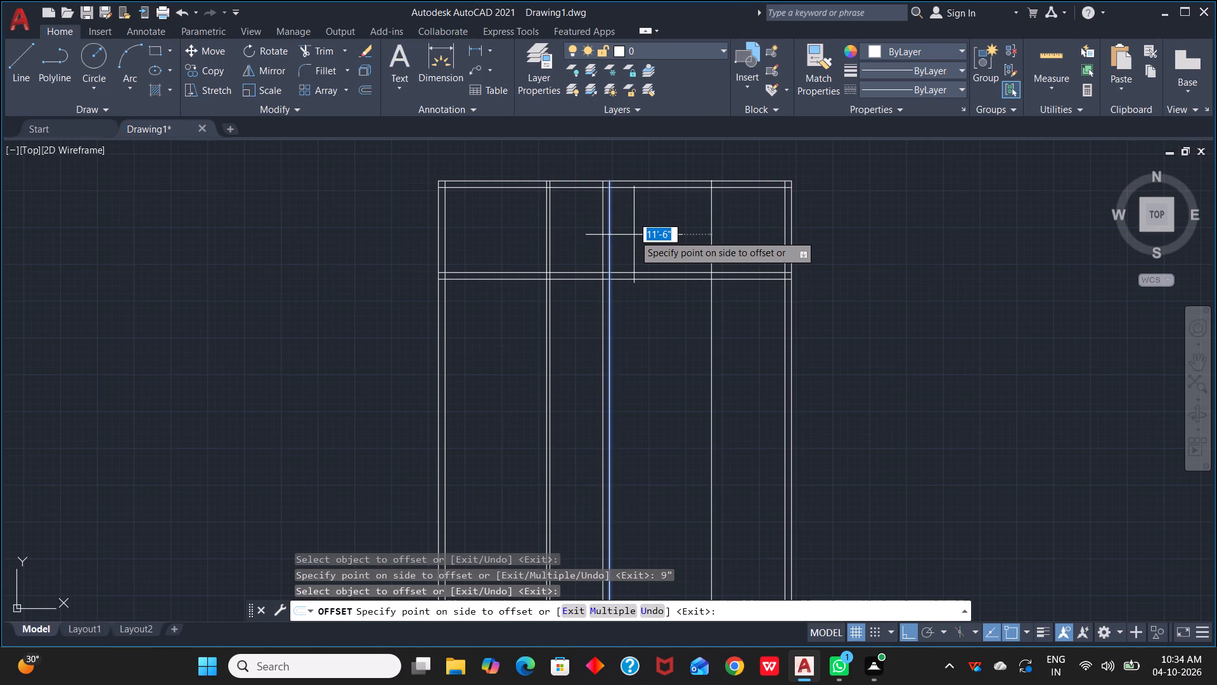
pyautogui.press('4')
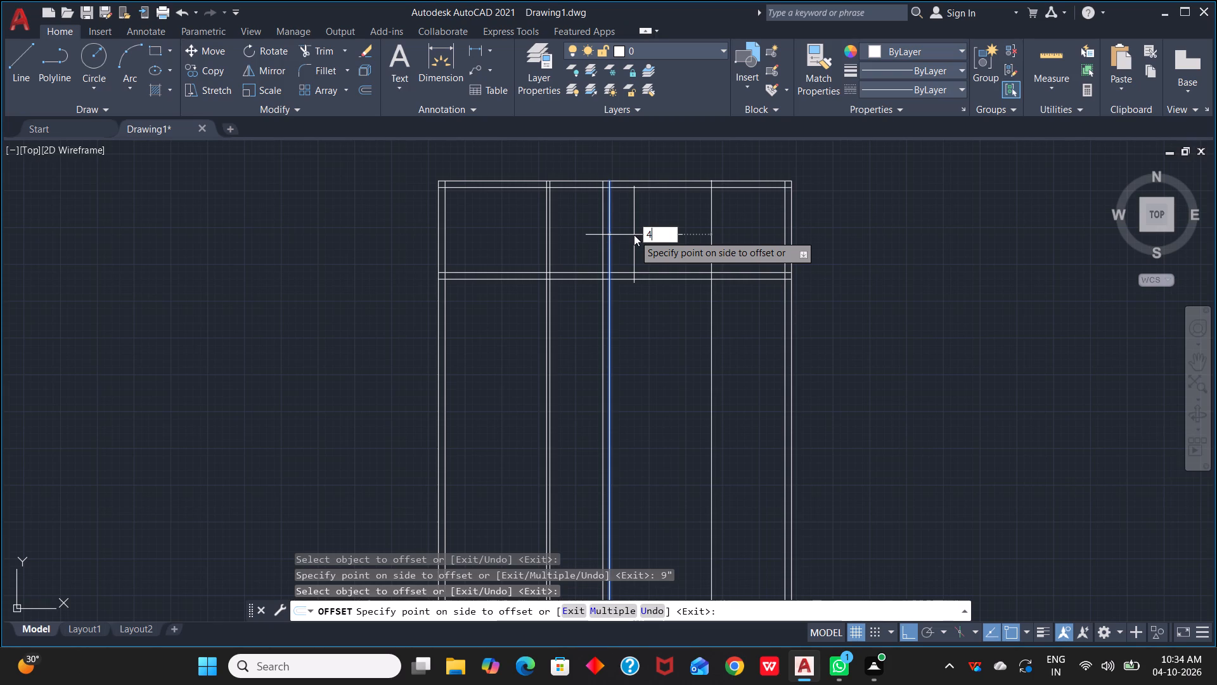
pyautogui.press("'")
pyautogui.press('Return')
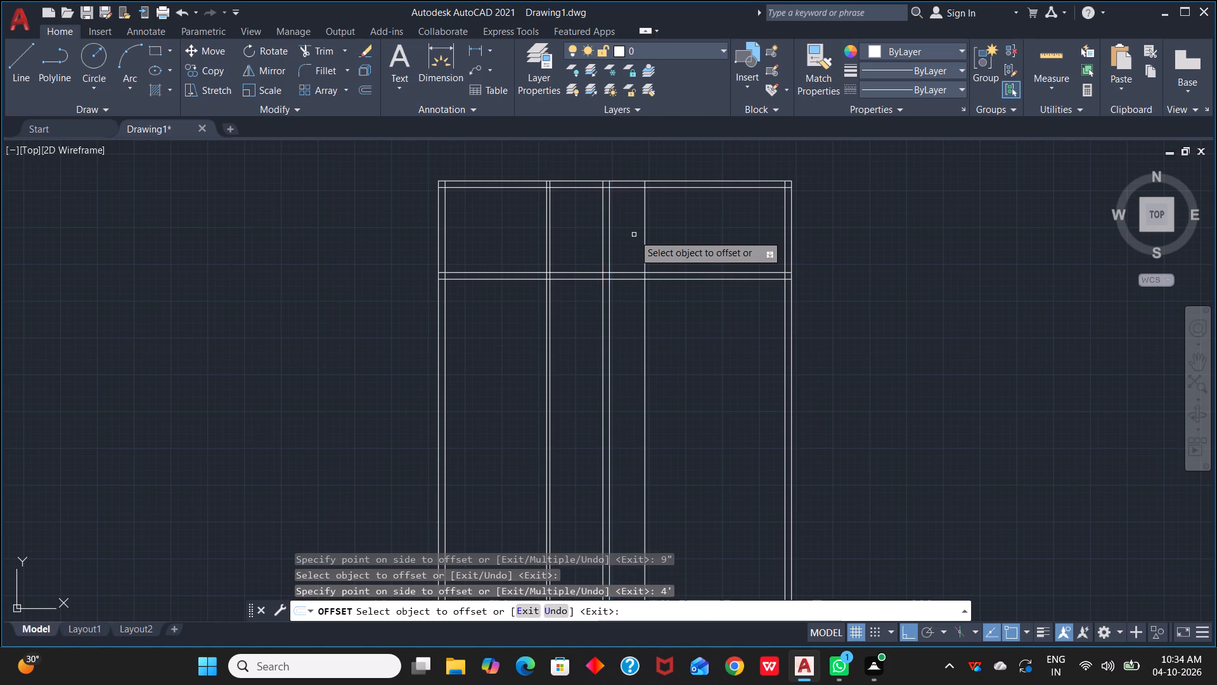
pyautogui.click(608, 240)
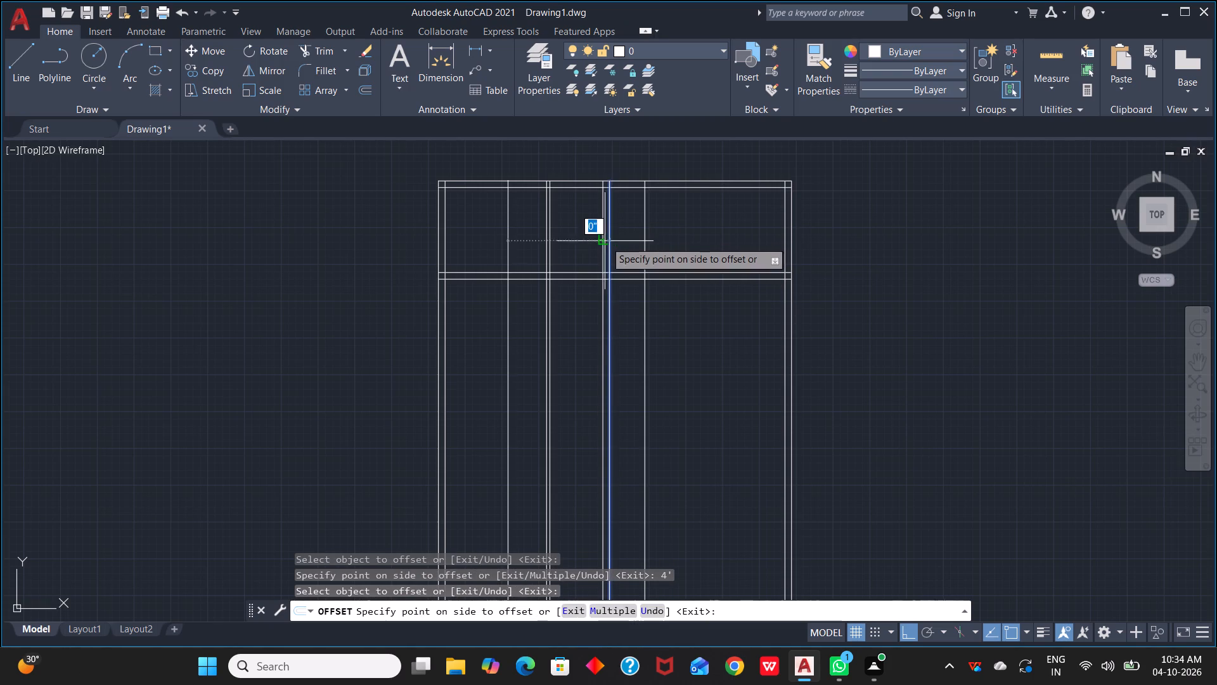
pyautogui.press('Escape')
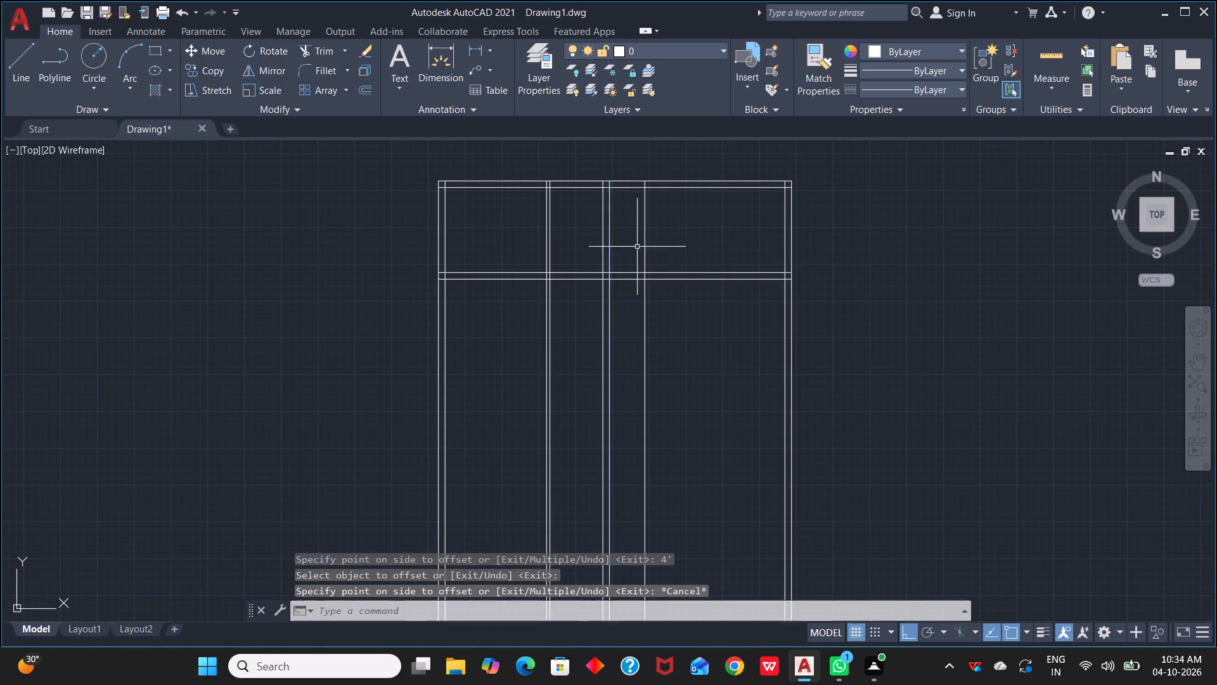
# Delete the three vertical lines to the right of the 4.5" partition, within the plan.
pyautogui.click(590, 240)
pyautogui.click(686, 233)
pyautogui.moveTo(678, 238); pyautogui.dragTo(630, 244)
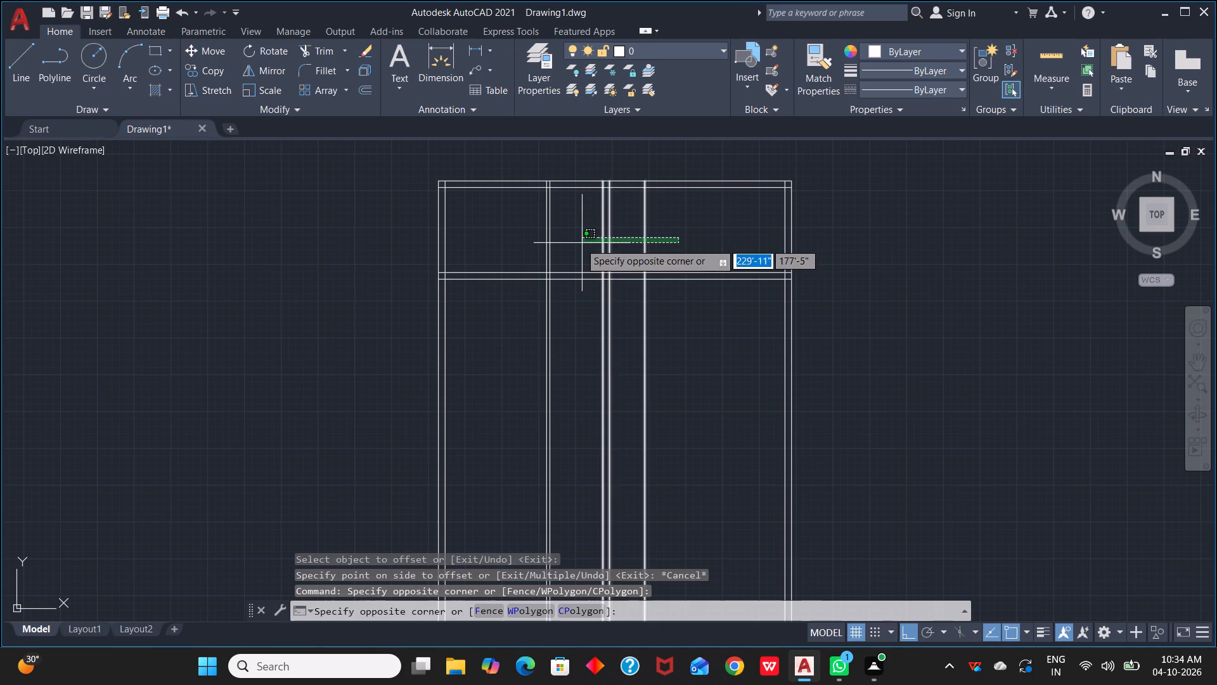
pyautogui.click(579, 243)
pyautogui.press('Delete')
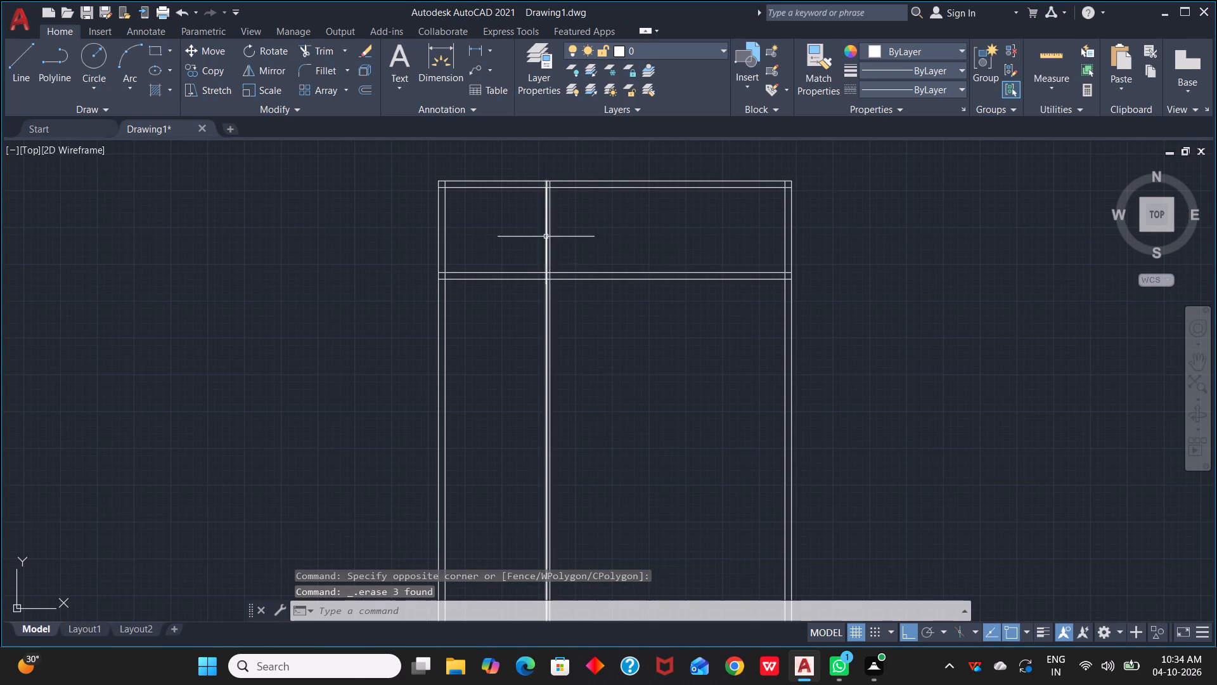
# Offset the right-hand line of the 4.5" partition 4' to the right.
pyautogui.scroll(3, 549, 237)
pyautogui.click(549, 237)
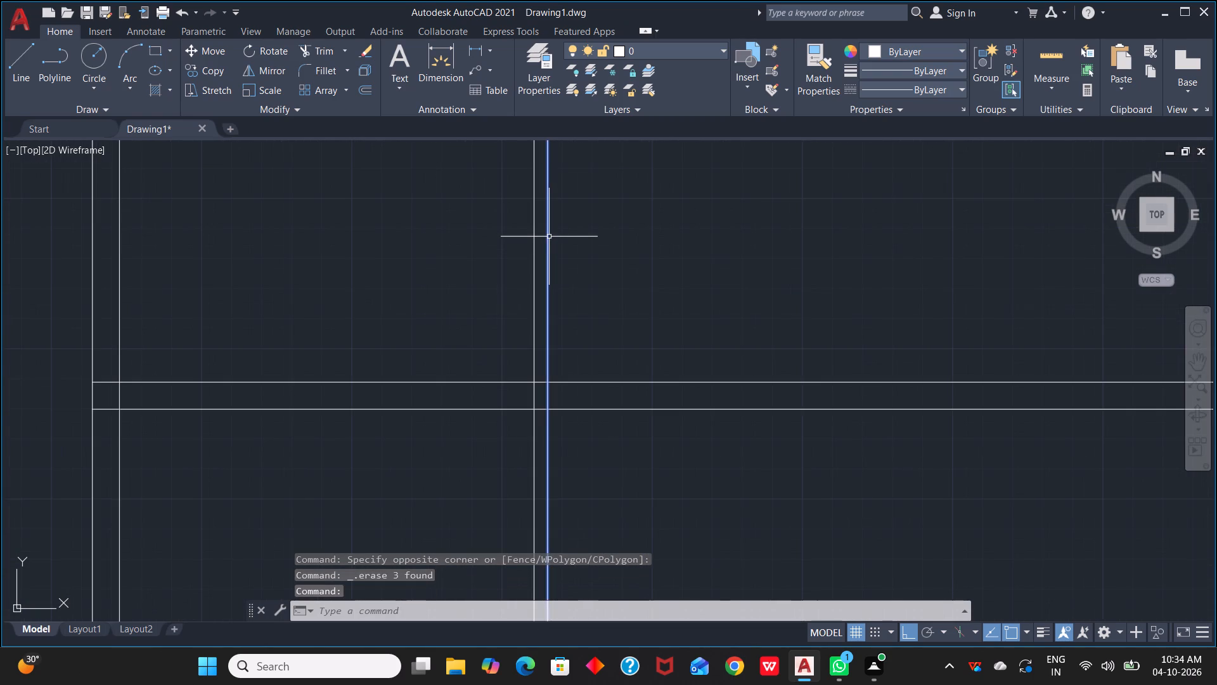
pyautogui.press('Escape')
pyautogui.write('o')
pyautogui.press('space')
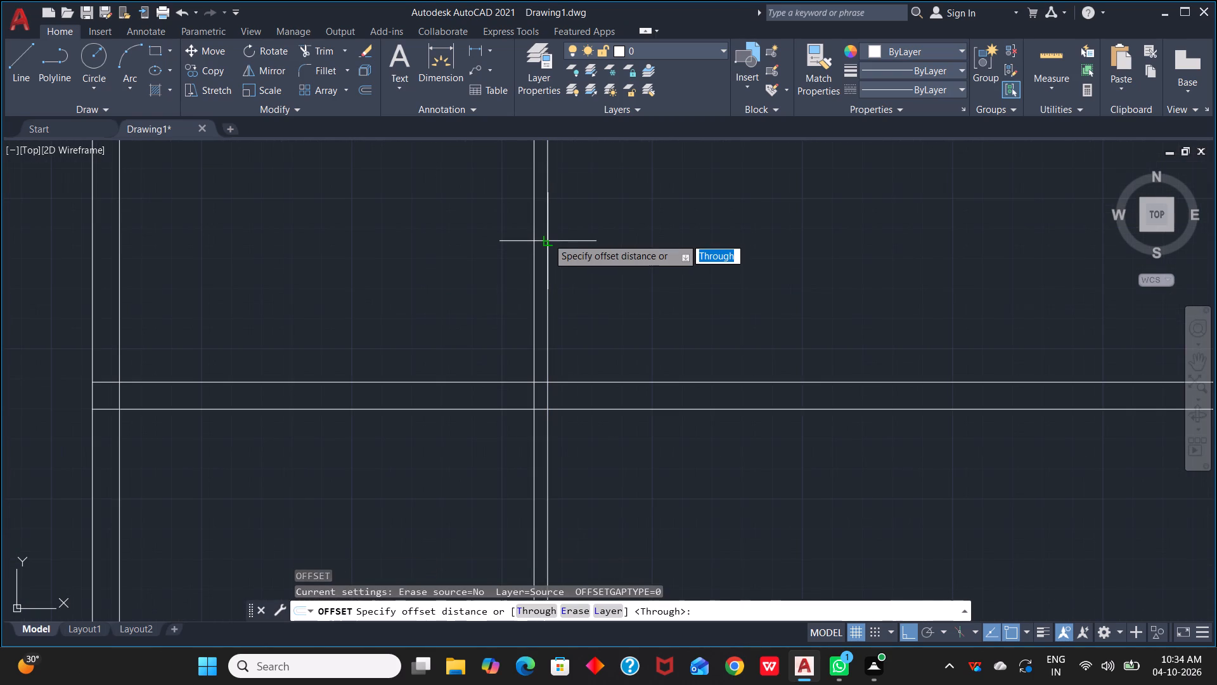
pyautogui.write("4'")
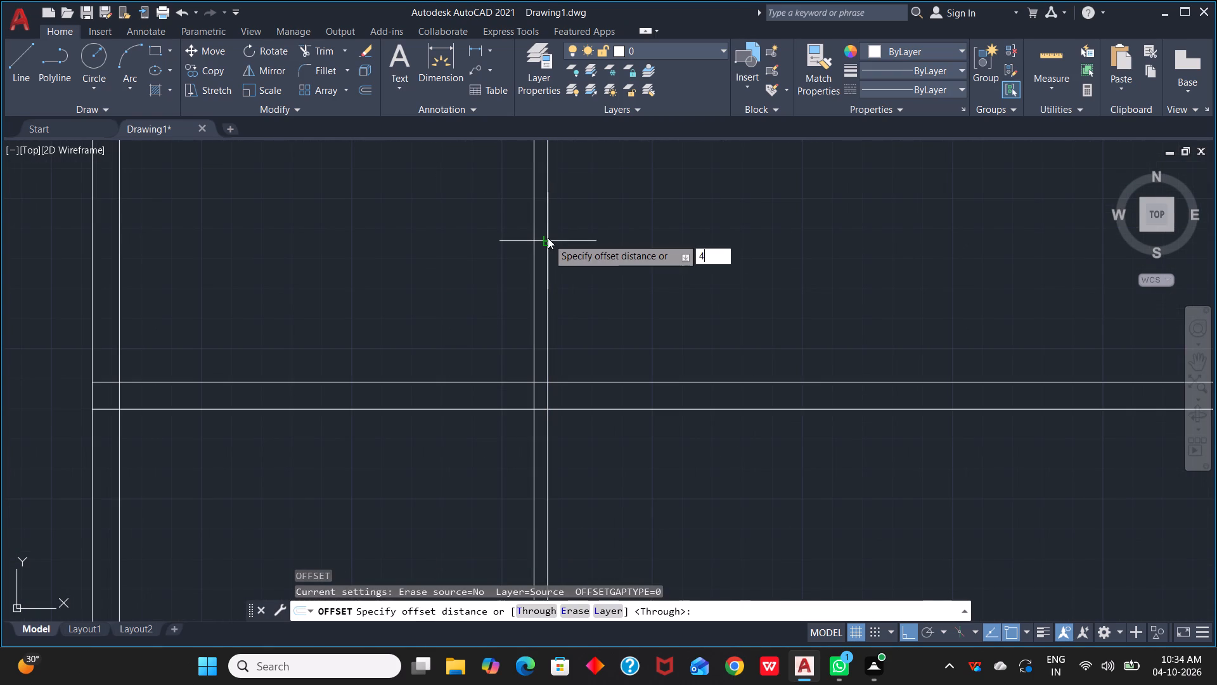
pyautogui.press('Return')
pyautogui.press('space')
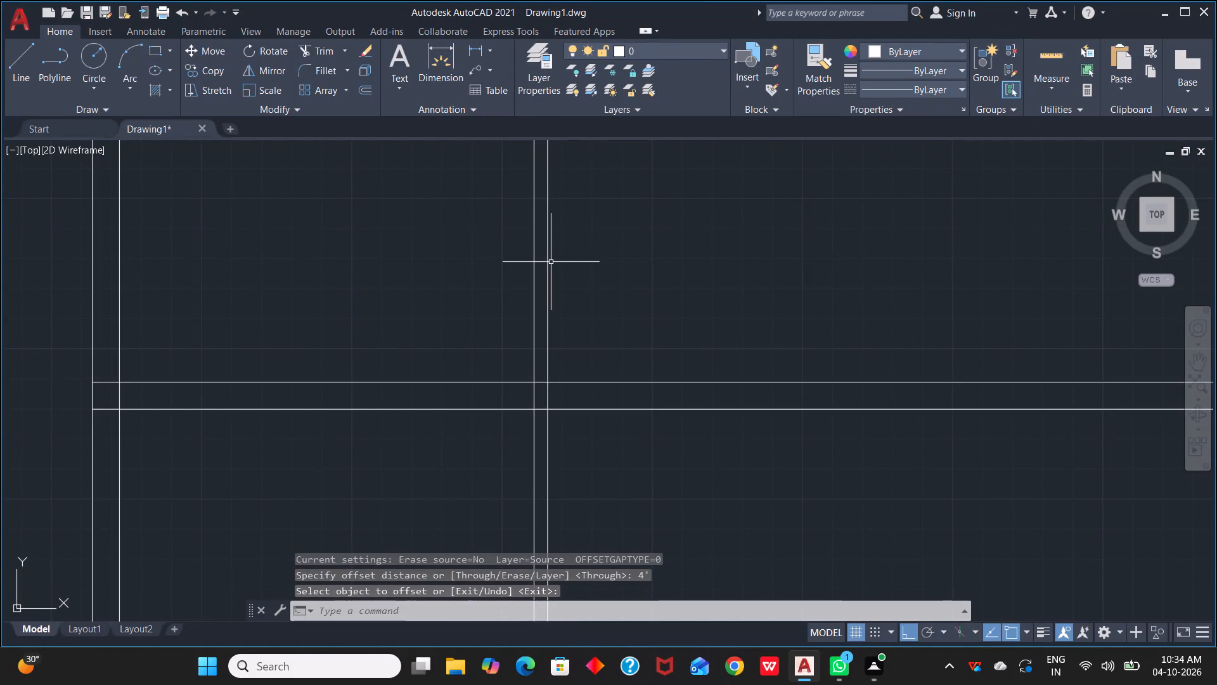
pyautogui.press('space')
pyautogui.press('space')
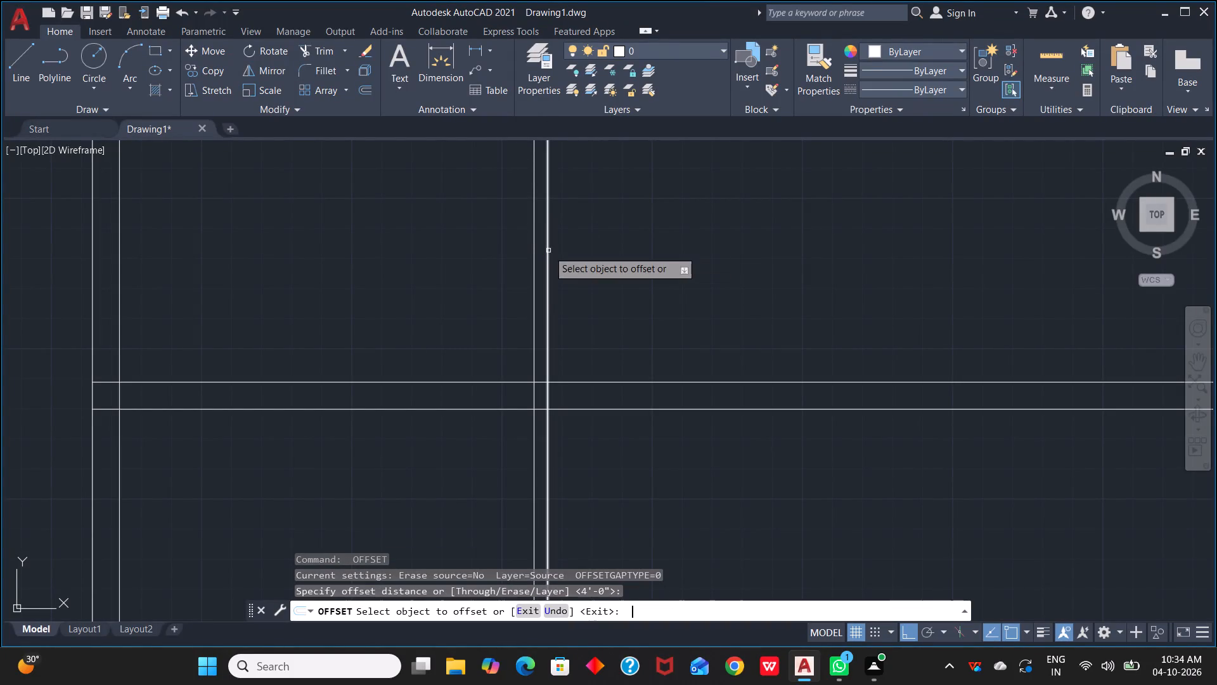
pyautogui.click(548, 251)
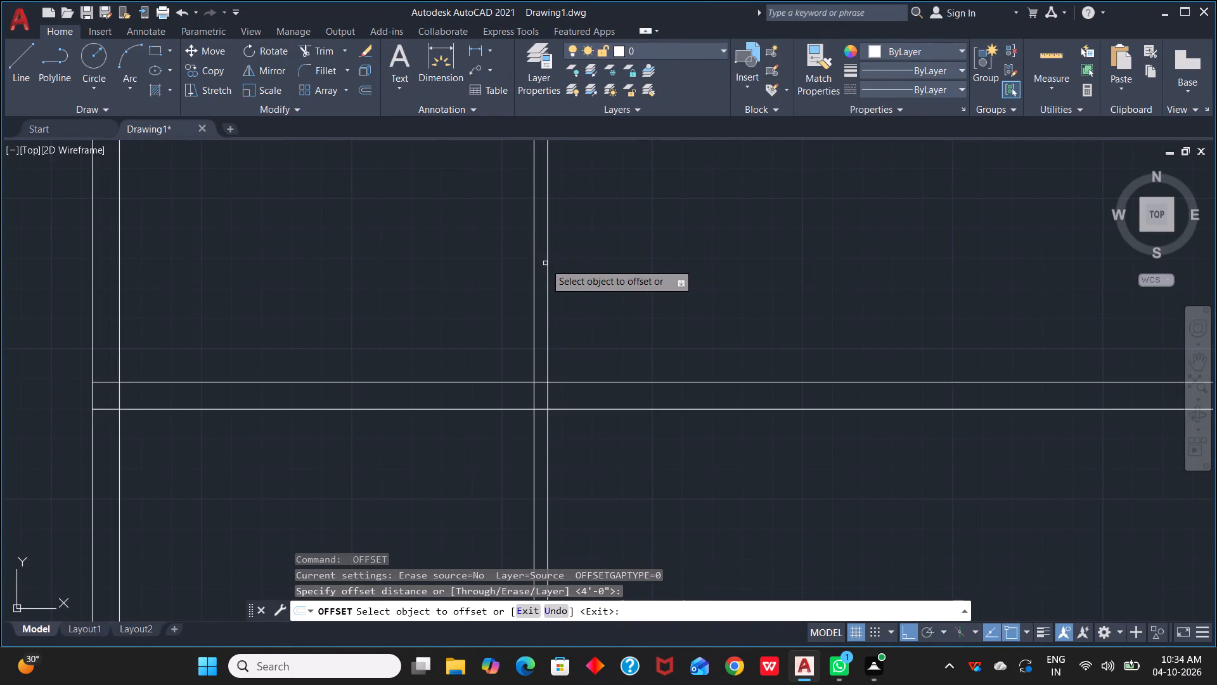
pyautogui.click(547, 263)
pyautogui.click(598, 260)
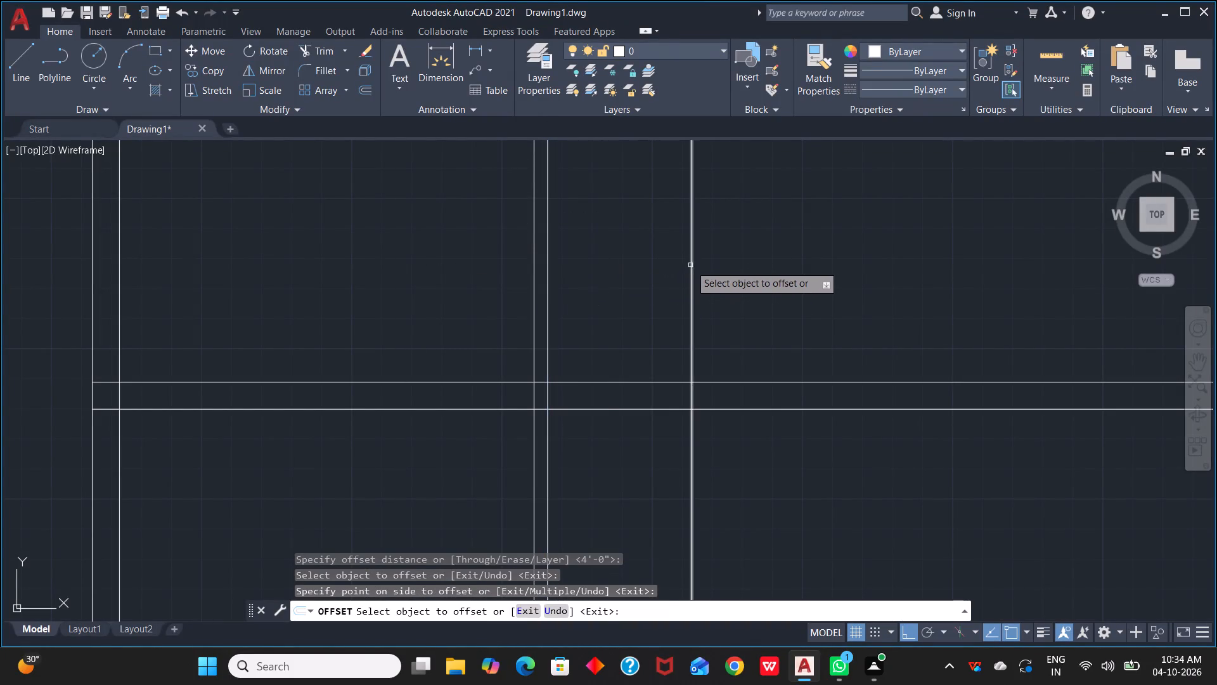
# Offset the new vertical line 9" to the right to form a second vertical interior wall.
pyautogui.click(691, 265)
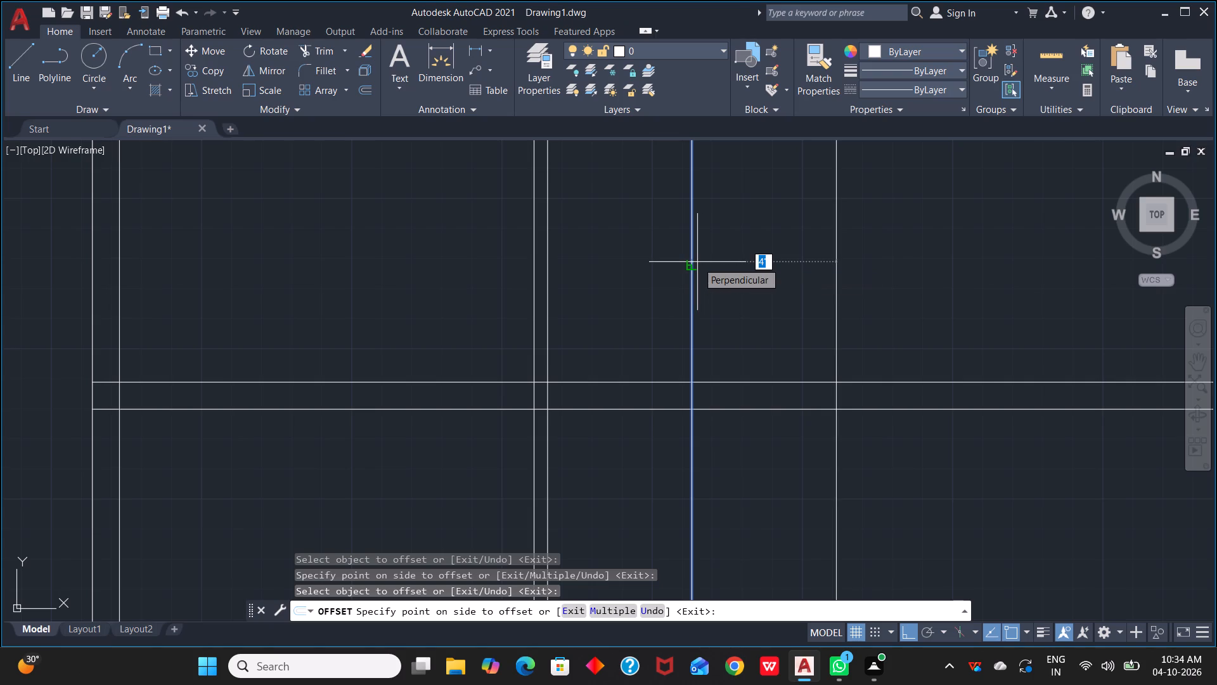
pyautogui.write('9"')
pyautogui.press('space')
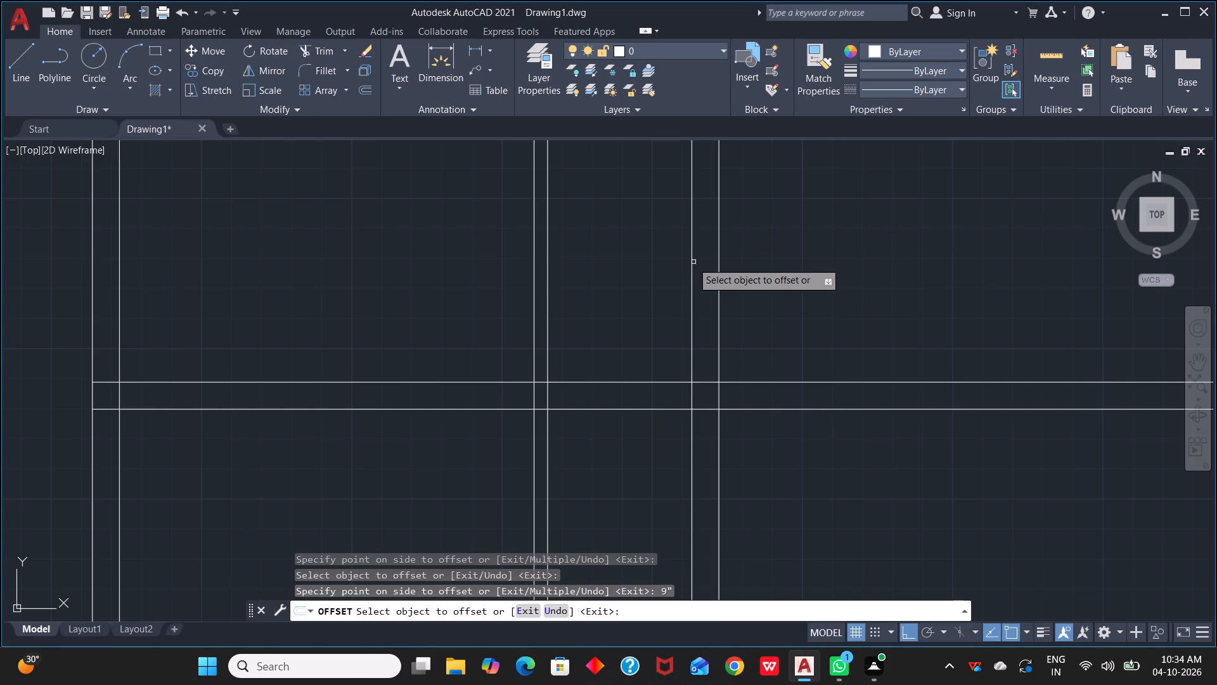
# Offset the right-hand line of the 9" vertical interior wall 4' to the right.
pyautogui.click(716, 264)
pyautogui.click(719, 264)
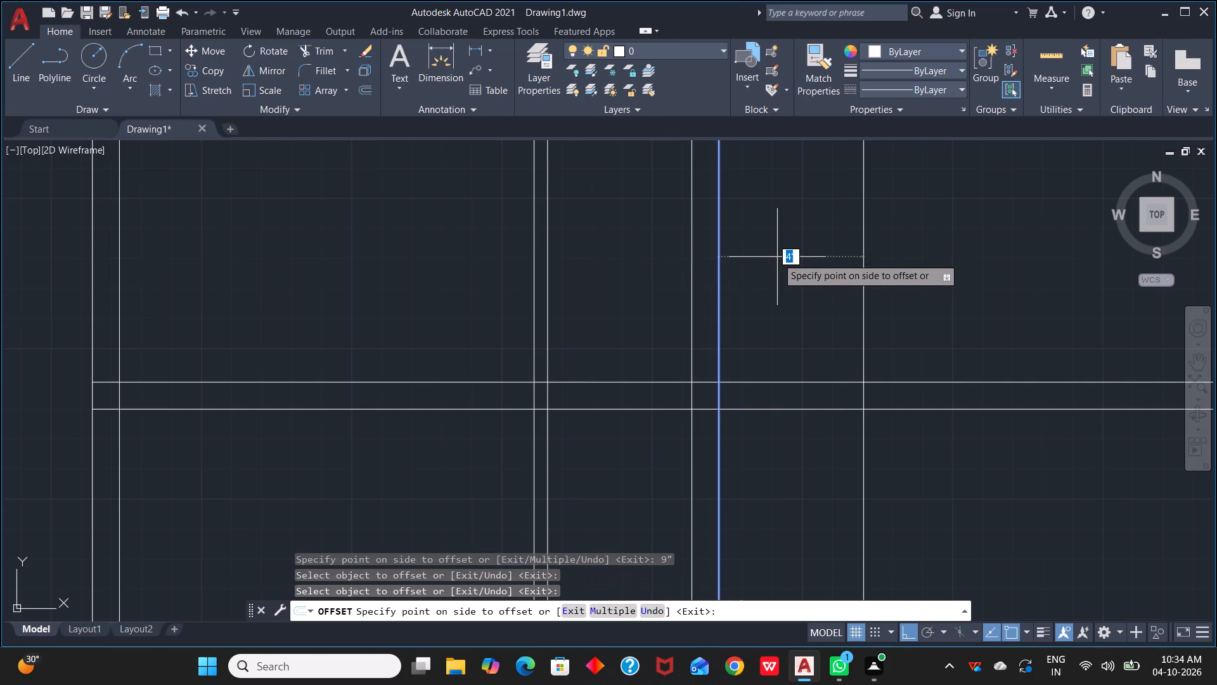
pyautogui.press('space')
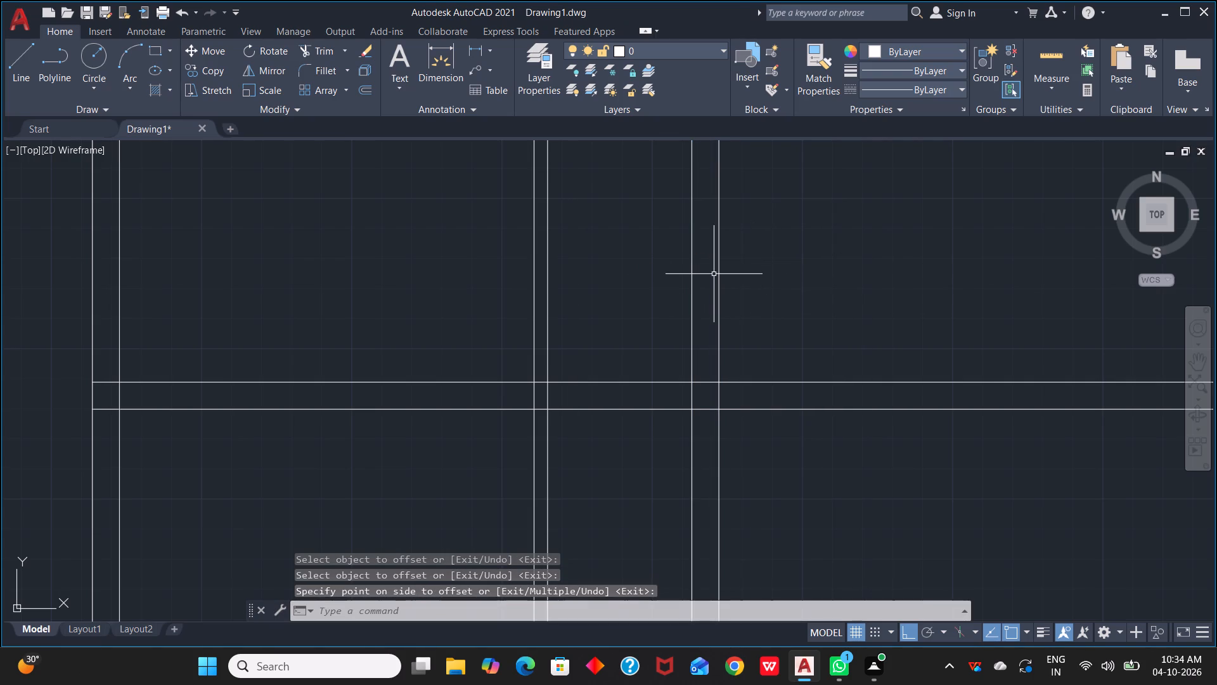
pyautogui.press('space')
pyautogui.press('space')
pyautogui.press('space')
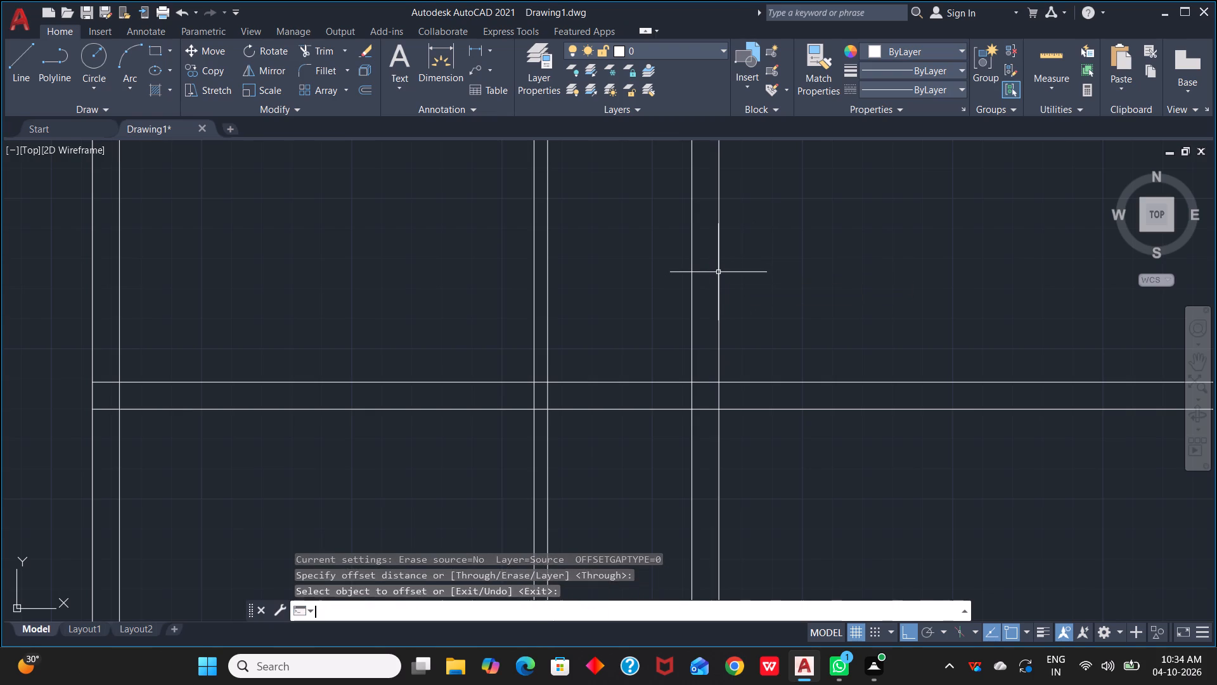
pyautogui.press('space')
pyautogui.write("4'")
pyautogui.press('space')
pyautogui.click(718, 272)
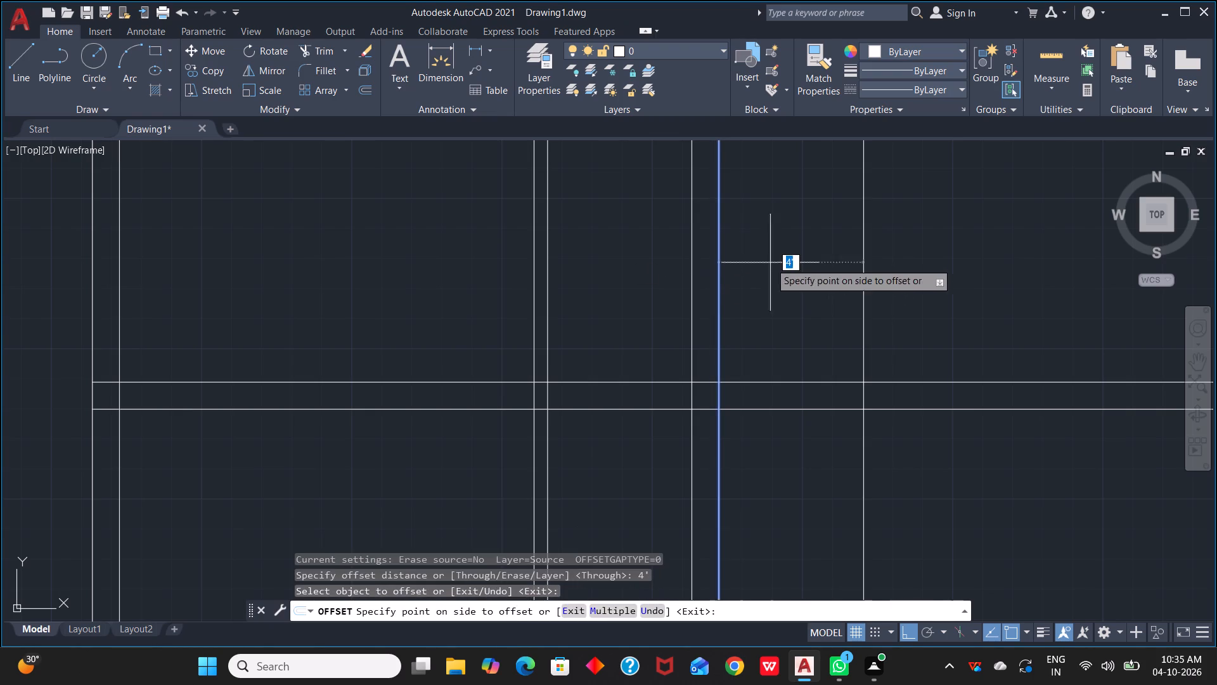
pyautogui.click(814, 260)
# Offset the newest vertical line 4.5" to the right to form a third vertical partition.
pyautogui.click(864, 274)
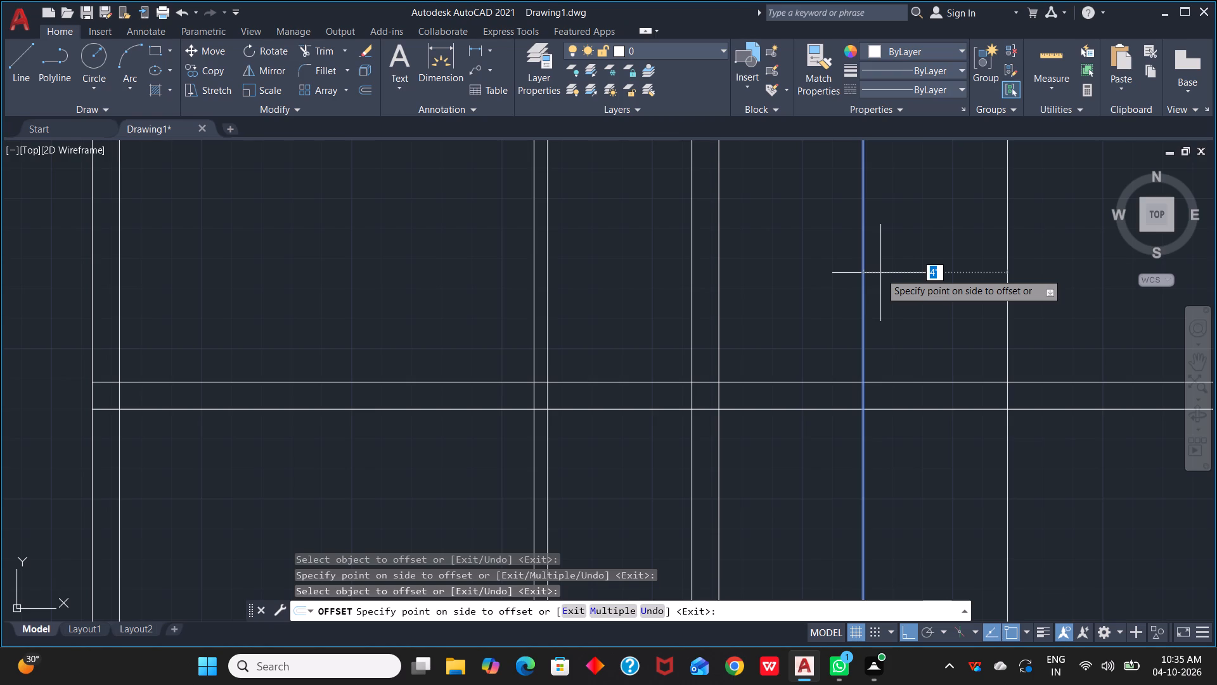
pyautogui.write('4.5"')
pyautogui.press('space')
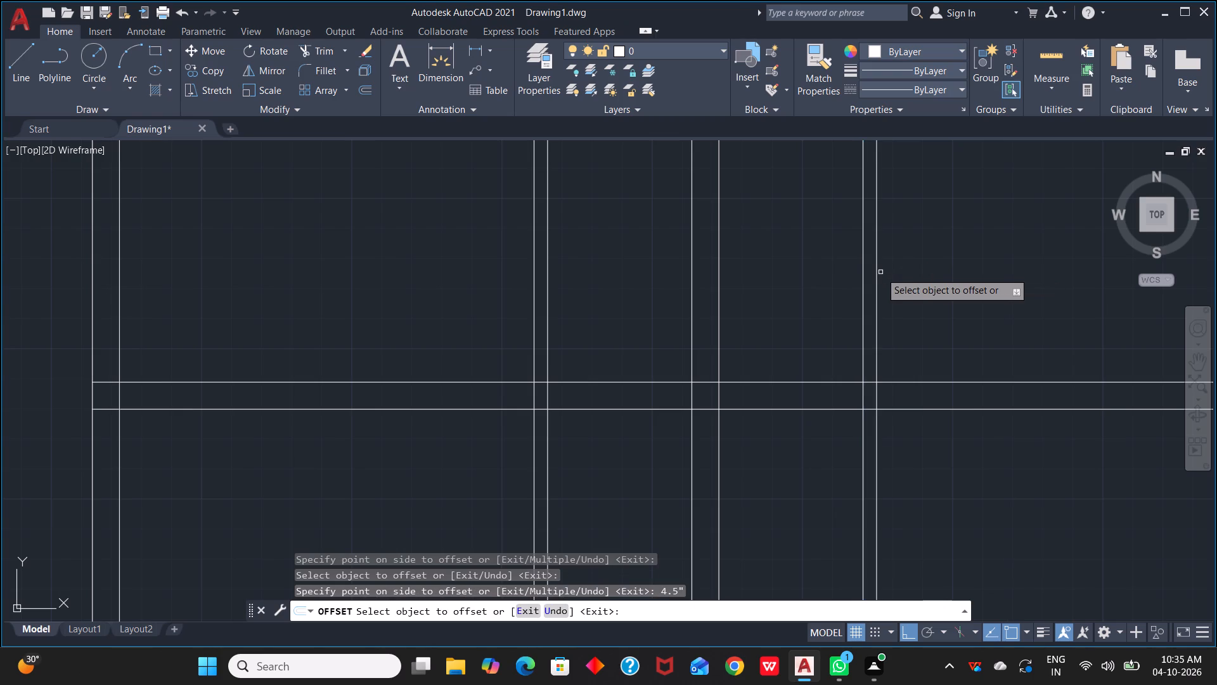
pyautogui.scroll(-1, 880, 272)
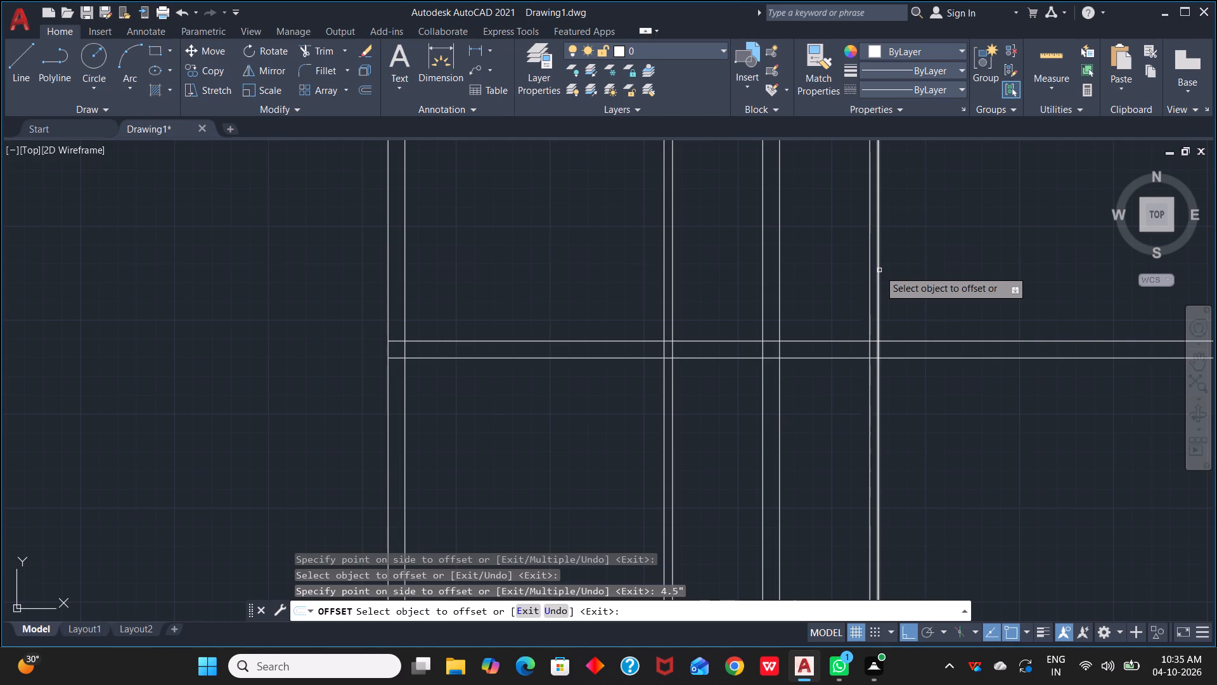
# Offset the right-hand line of the third vertical partition 11'9" to the right.
pyautogui.scroll(-2, 879, 260)
pyautogui.moveTo(943, 252); pyautogui.dragTo(776, 260, button='middle')
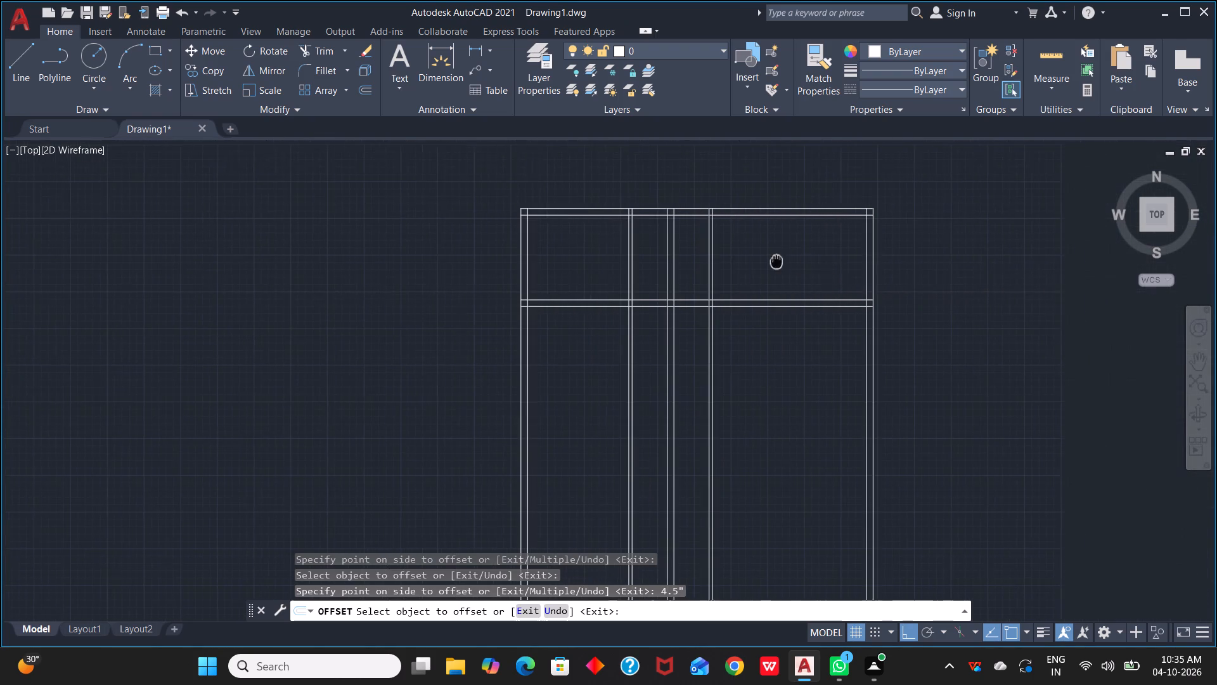
pyautogui.moveTo(776, 260); pyautogui.dragTo(772, 260, button='middle')
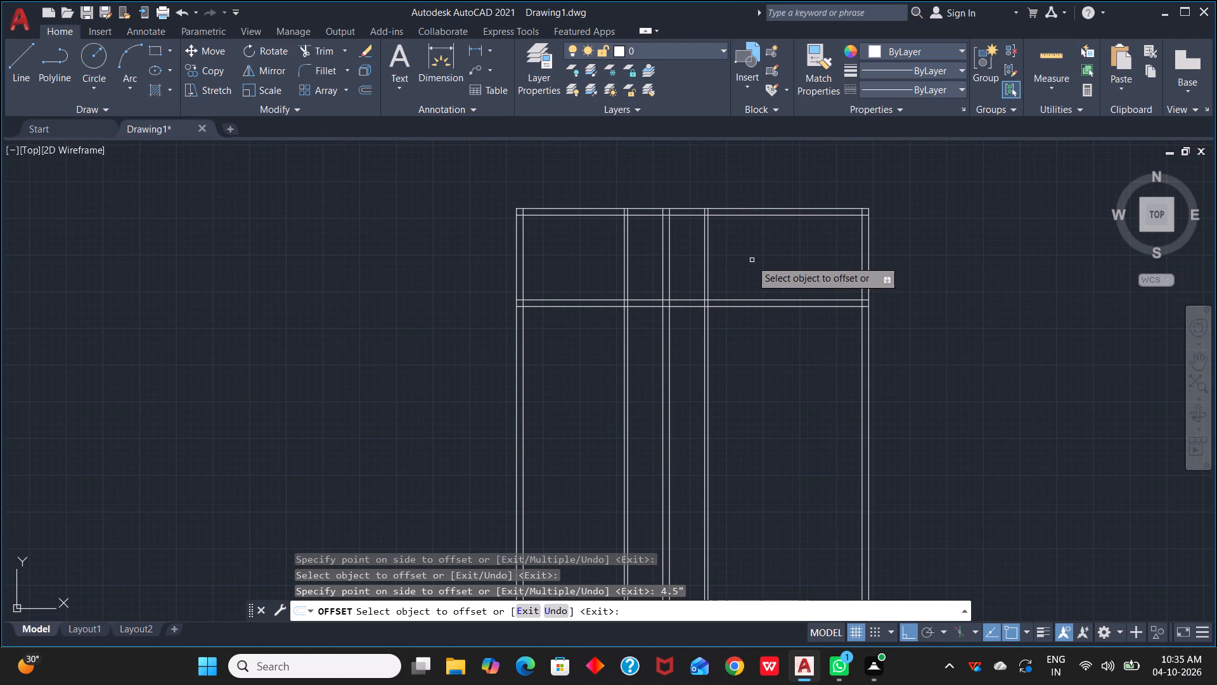
pyautogui.press('space')
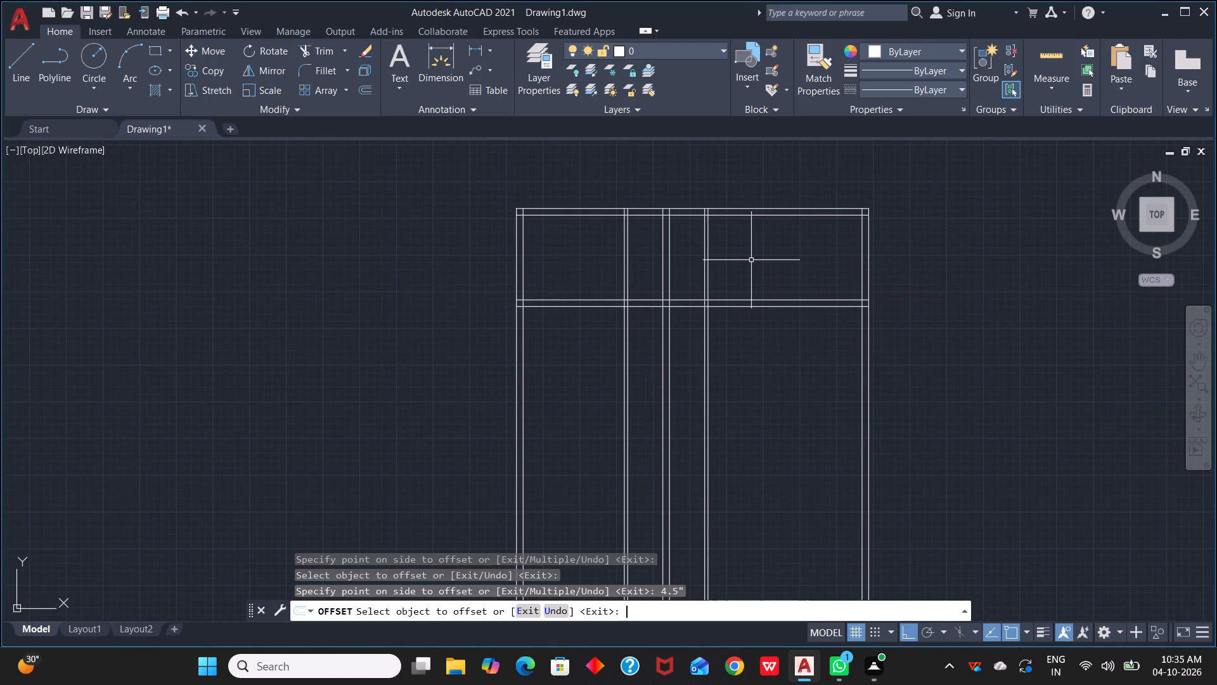
pyautogui.press('space')
pyautogui.write('11')
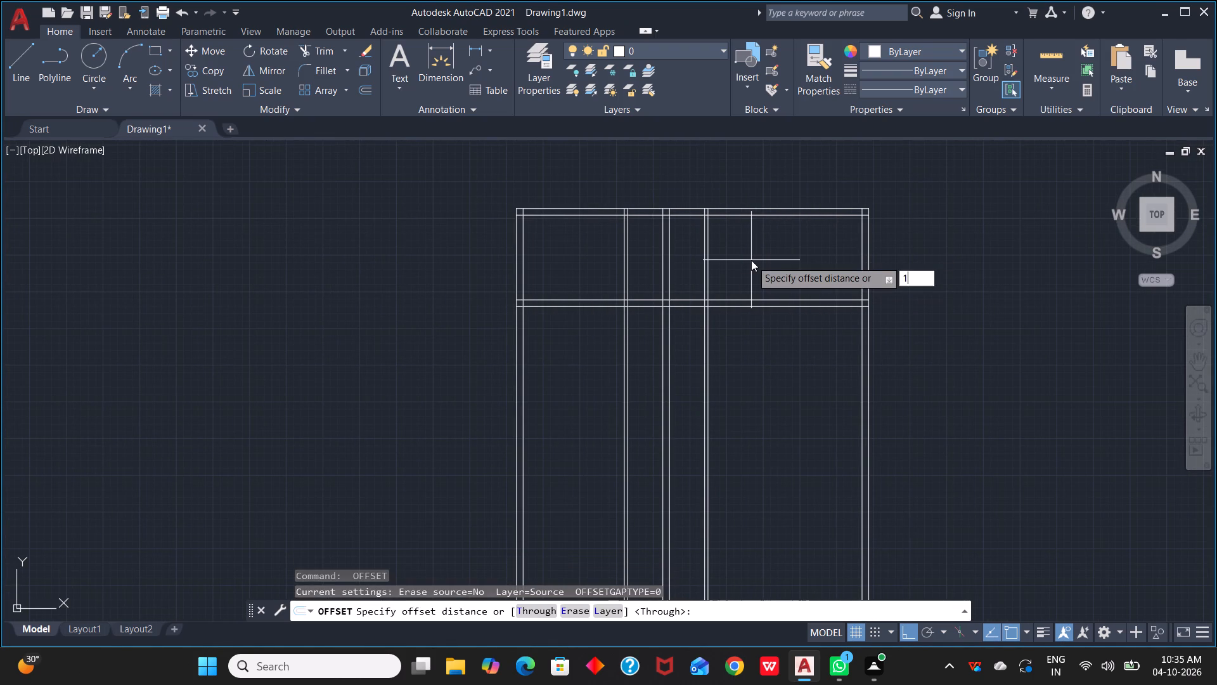
pyautogui.press("'")
pyautogui.write('9"')
pyautogui.press('space')
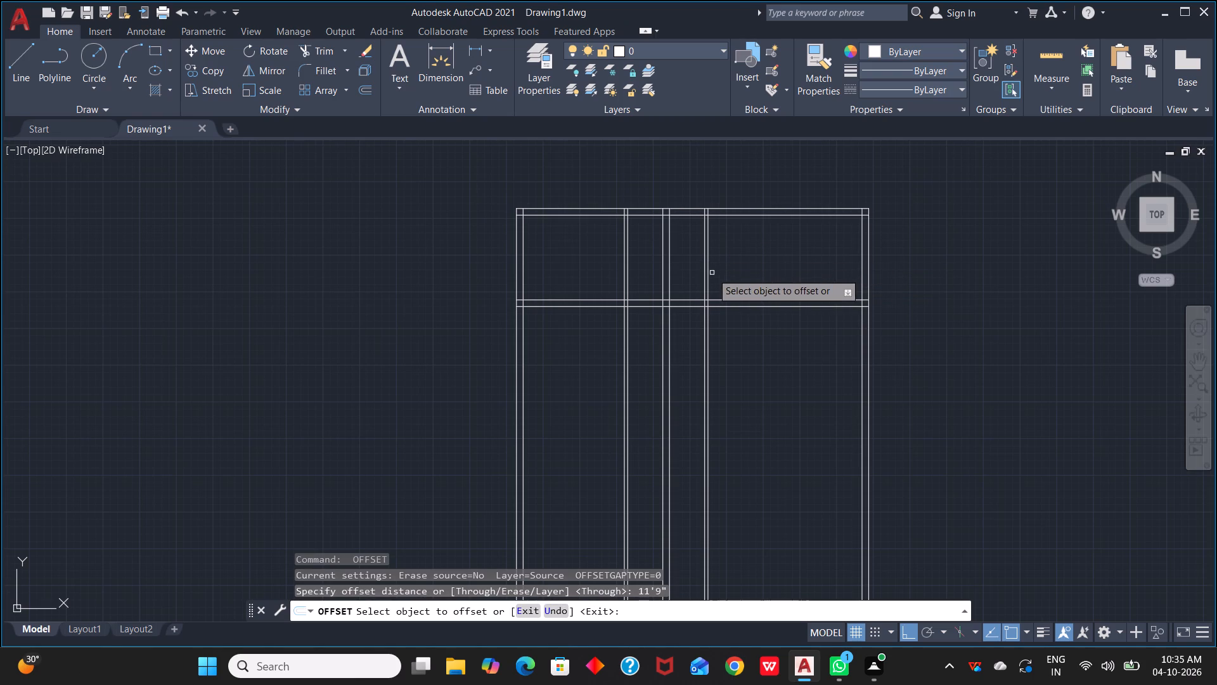
pyautogui.click(709, 276)
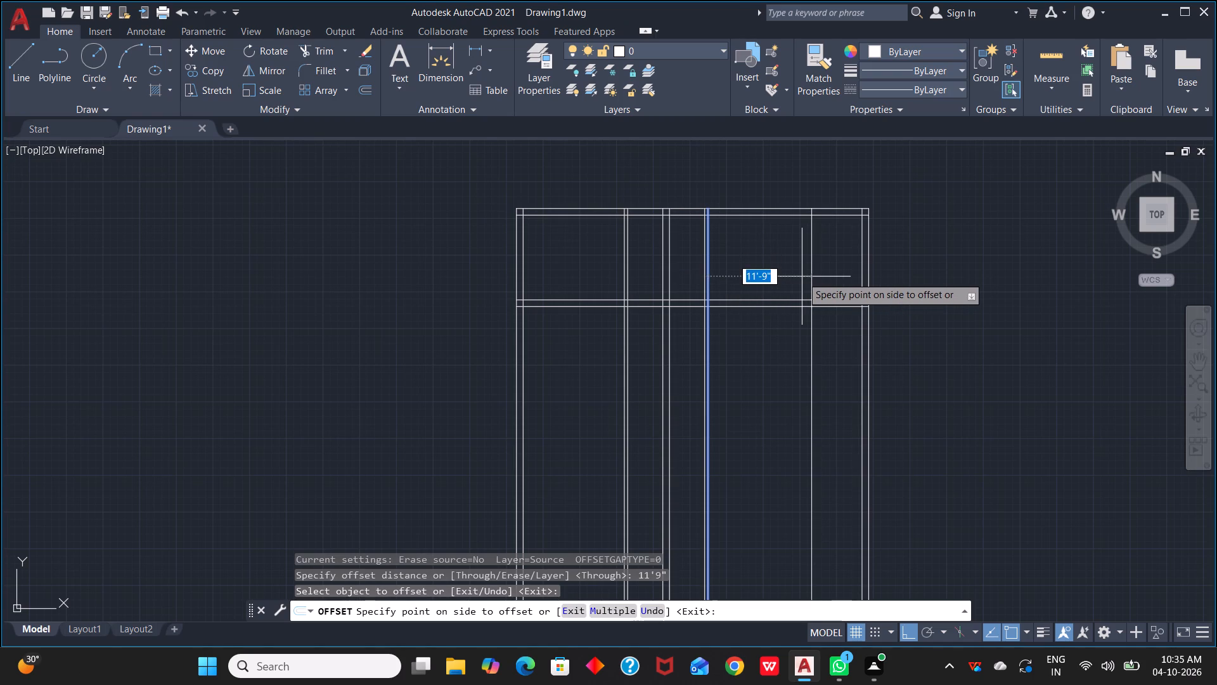
pyautogui.click(802, 277)
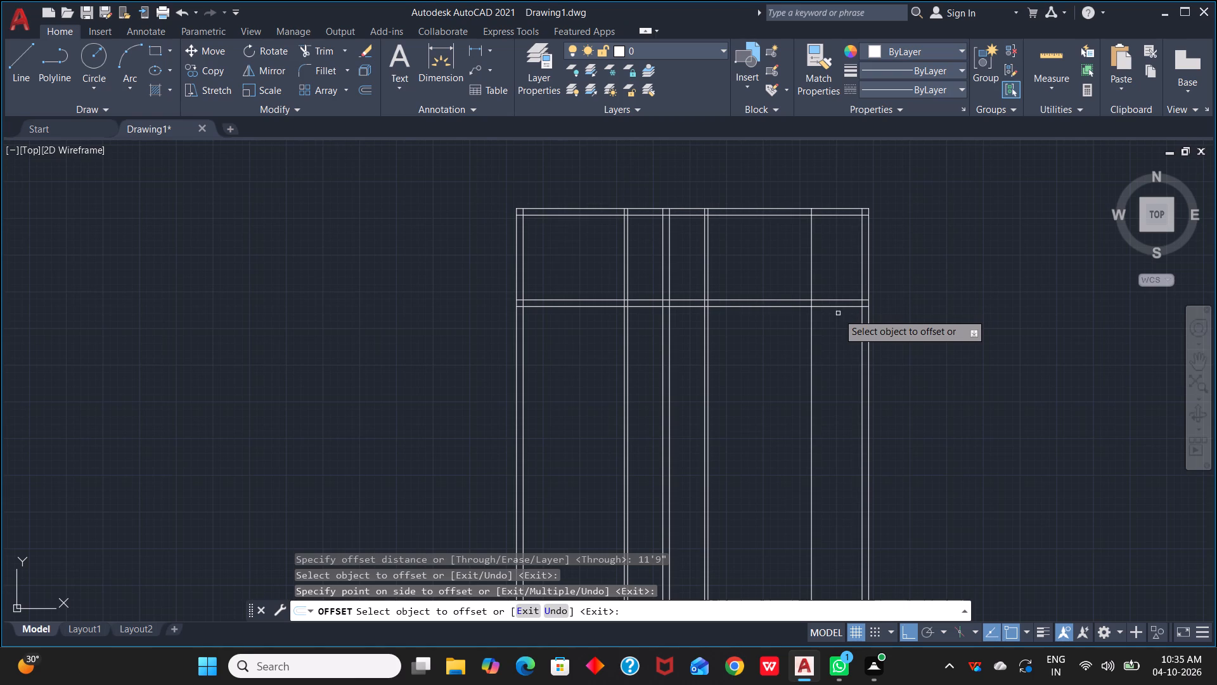
pyautogui.click(810, 278)
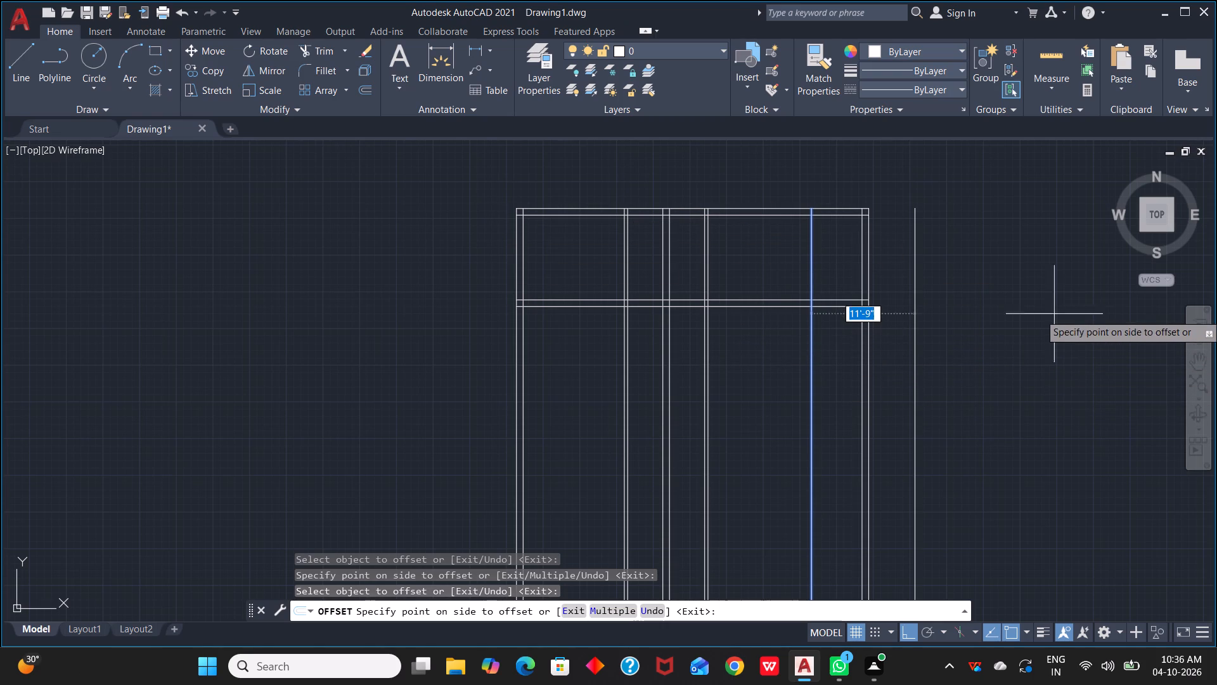
pyautogui.press('Escape')
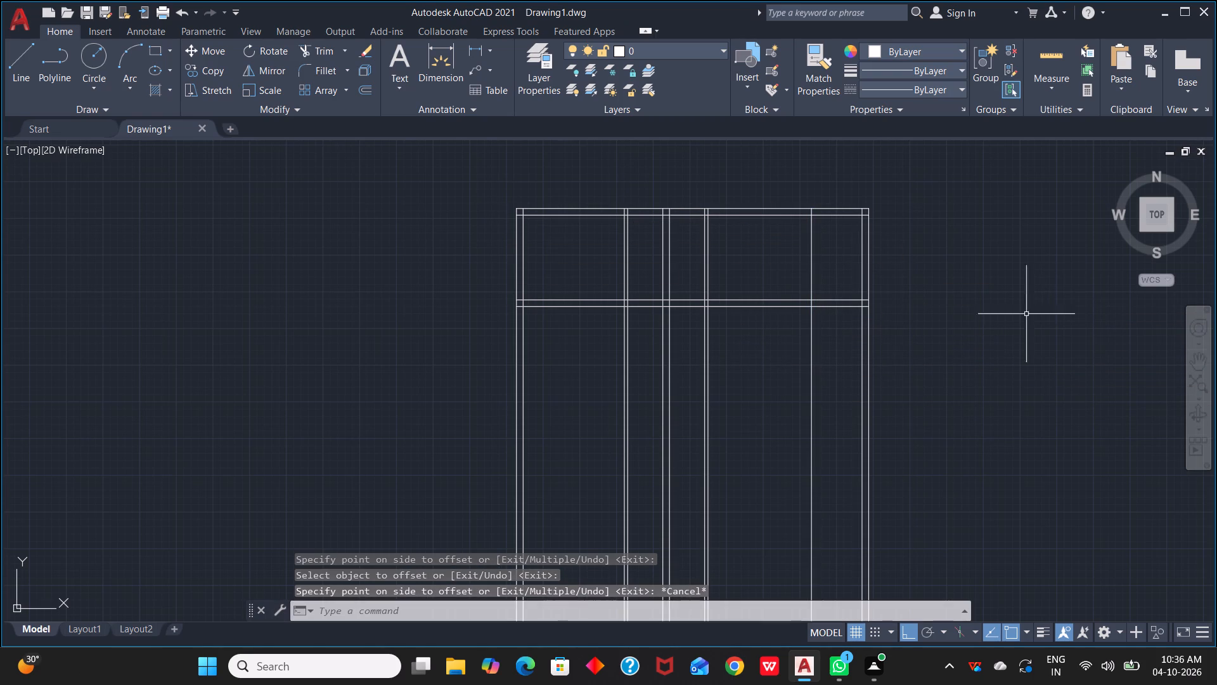
# Offset the inner line of the top outer wall 5' downward.
pyautogui.write('o')
pyautogui.press('space')
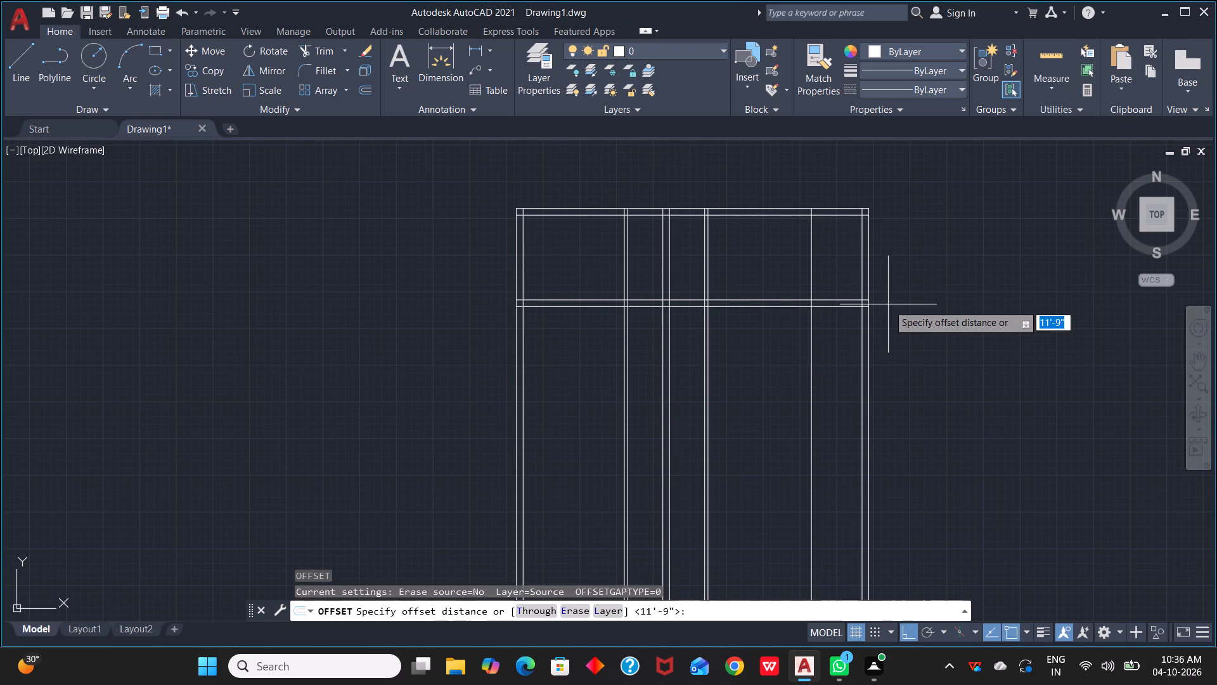
pyautogui.press('5')
pyautogui.hotkey('shift', '"')
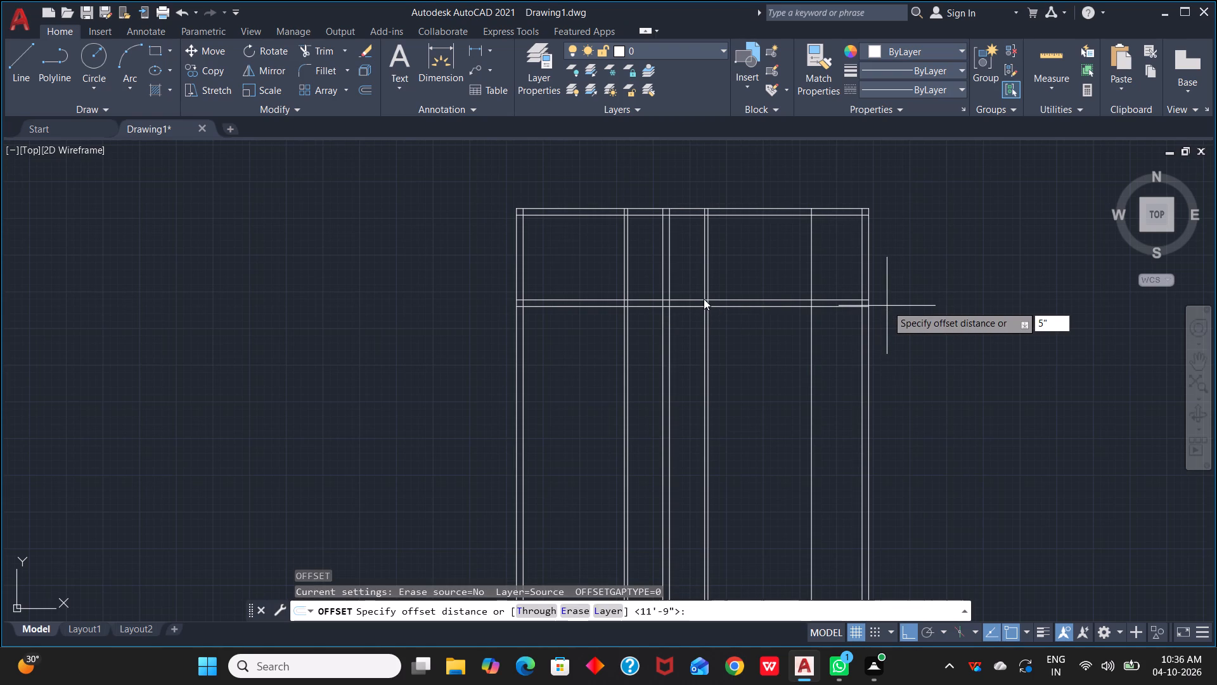
pyautogui.press('BackSpace')
pyautogui.press("'")
pyautogui.press('Return')
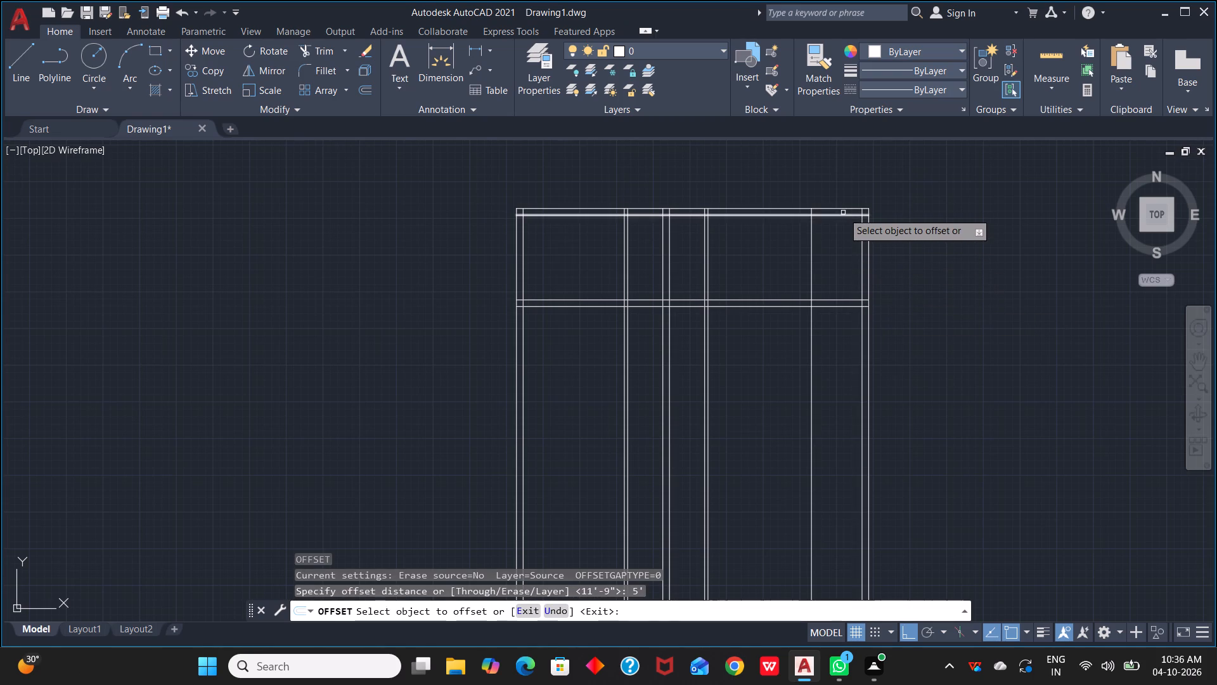
pyautogui.click(843, 212)
pyautogui.click(844, 216)
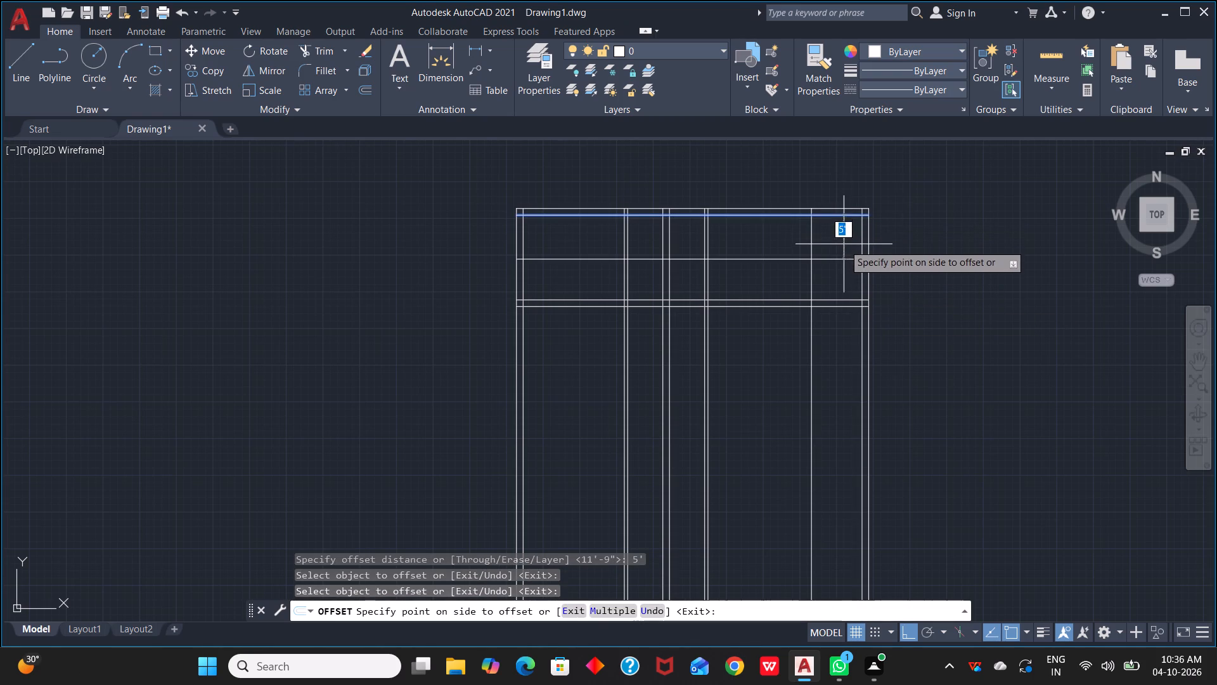
pyautogui.click(843, 245)
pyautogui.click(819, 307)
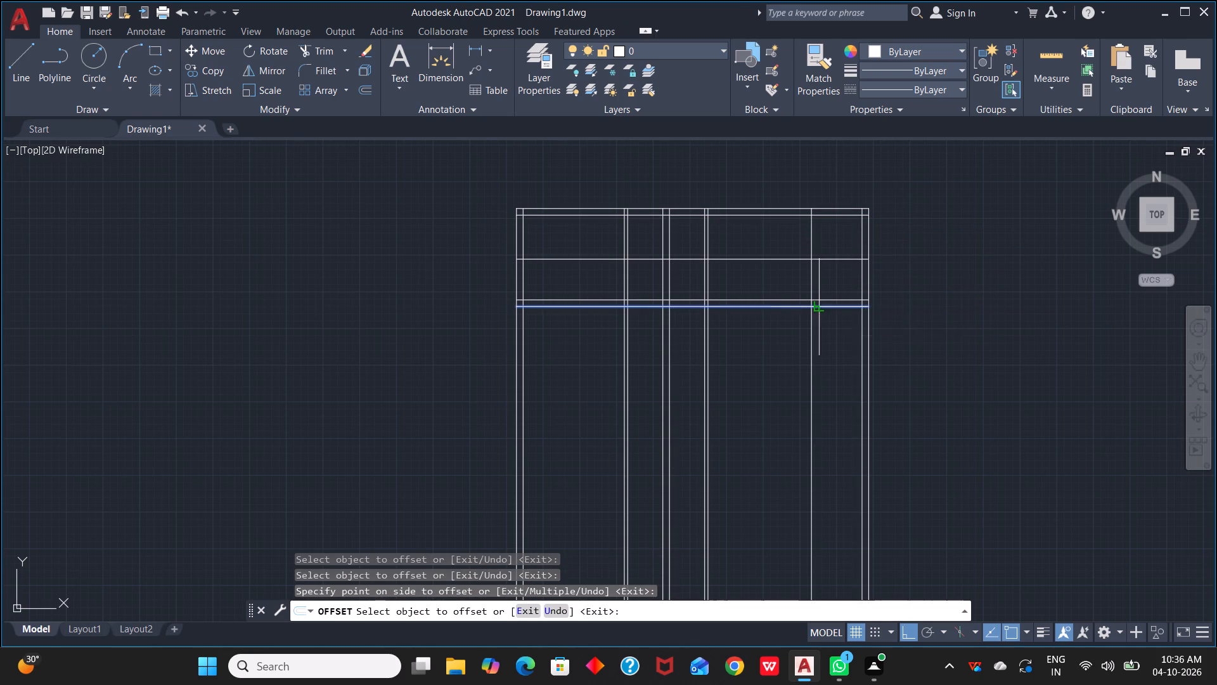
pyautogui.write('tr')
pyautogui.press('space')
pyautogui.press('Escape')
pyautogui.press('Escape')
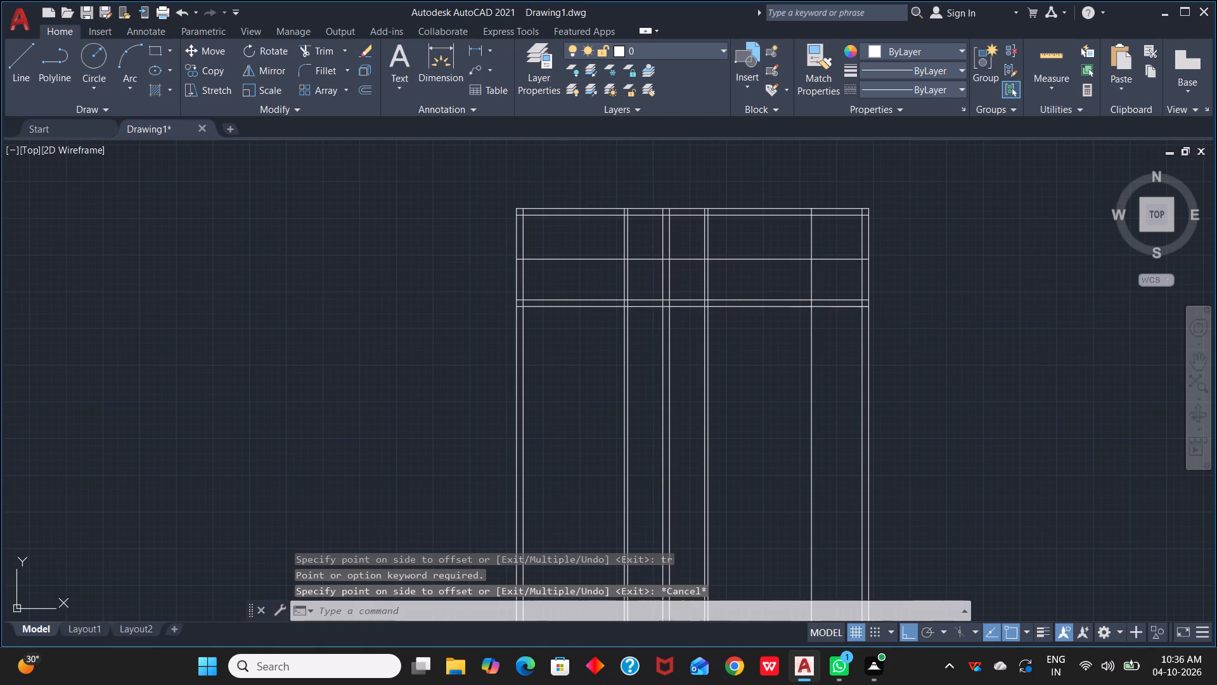
# Trim the 5' offset line between the walls left of the 11'9" vertical line, and that vertical's segment above the 5' line.
pyautogui.write('tr')
pyautogui.press('space')
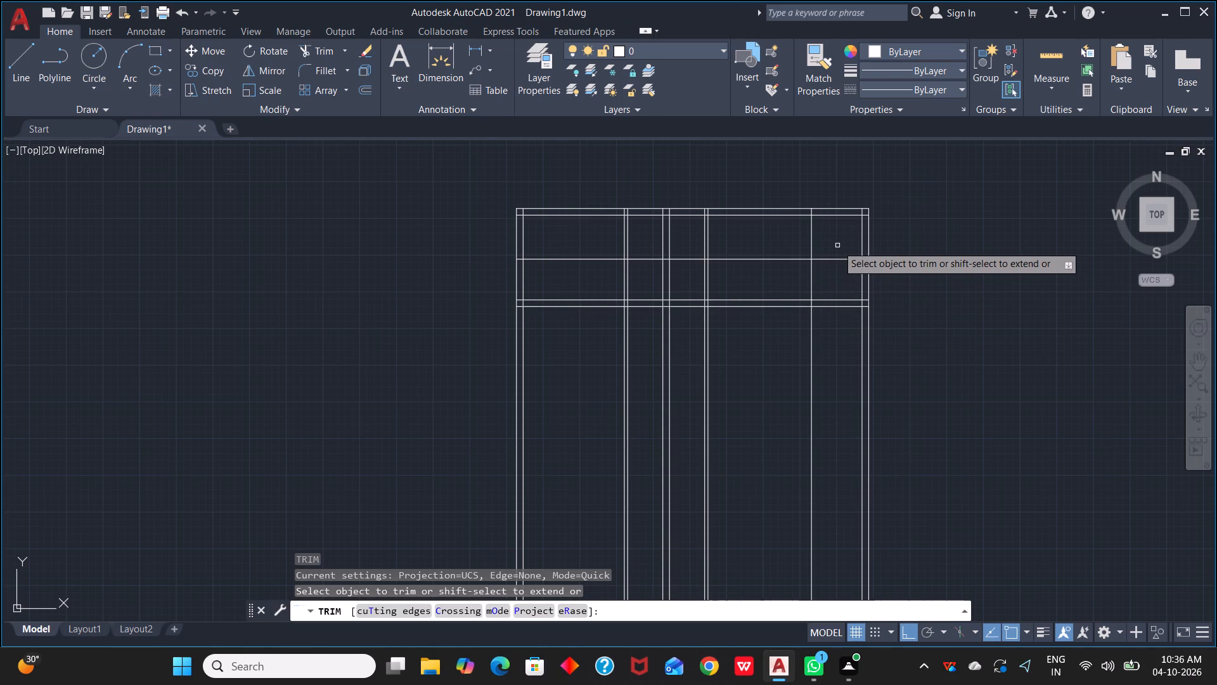
pyautogui.moveTo(579, 244); pyautogui.dragTo(579, 270)
pyautogui.click(646, 259)
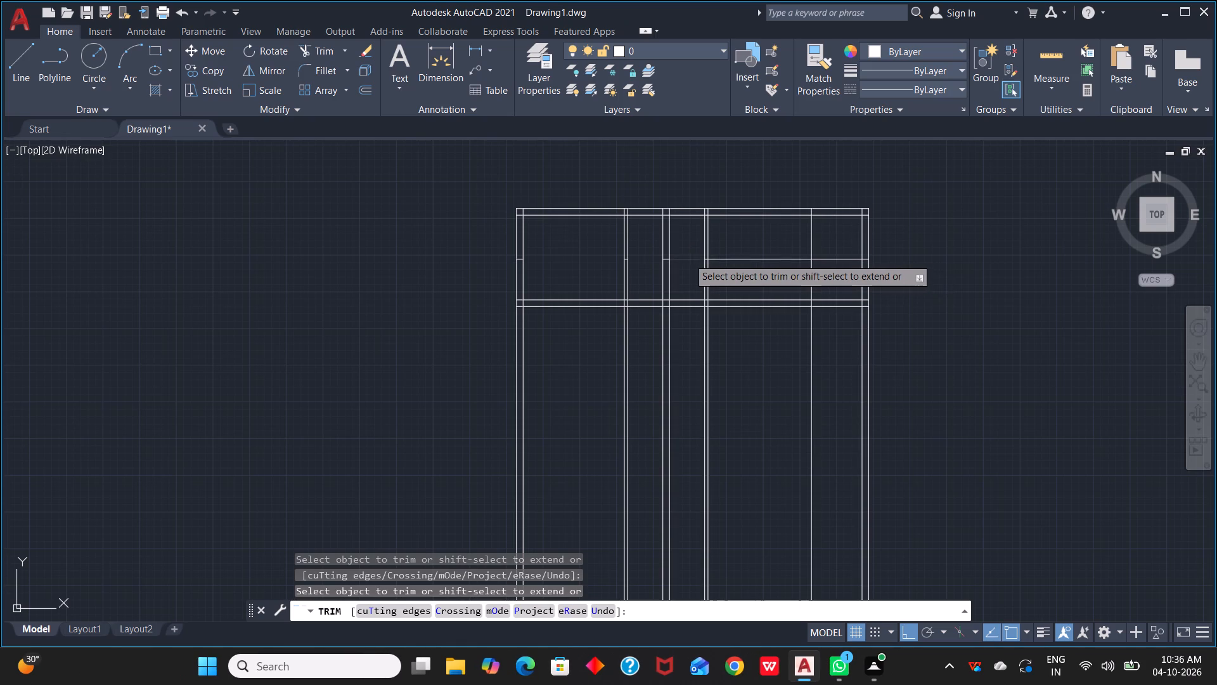
pyautogui.click(688, 258)
pyautogui.click(743, 258)
pyautogui.click(813, 242)
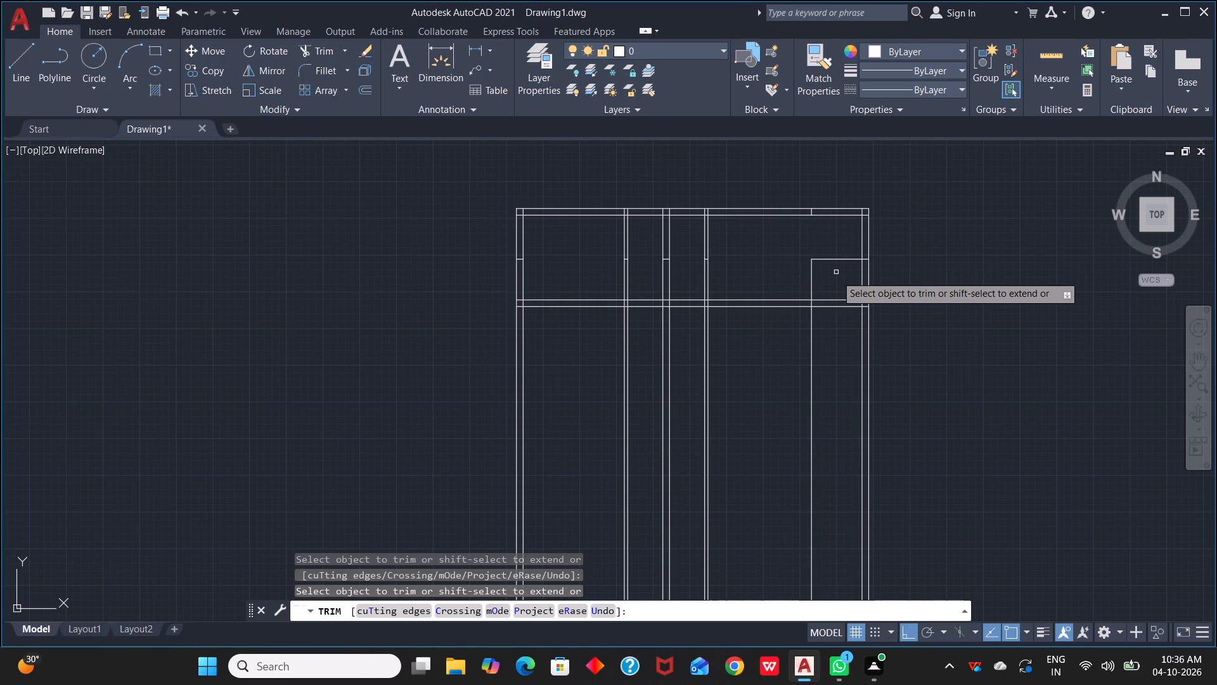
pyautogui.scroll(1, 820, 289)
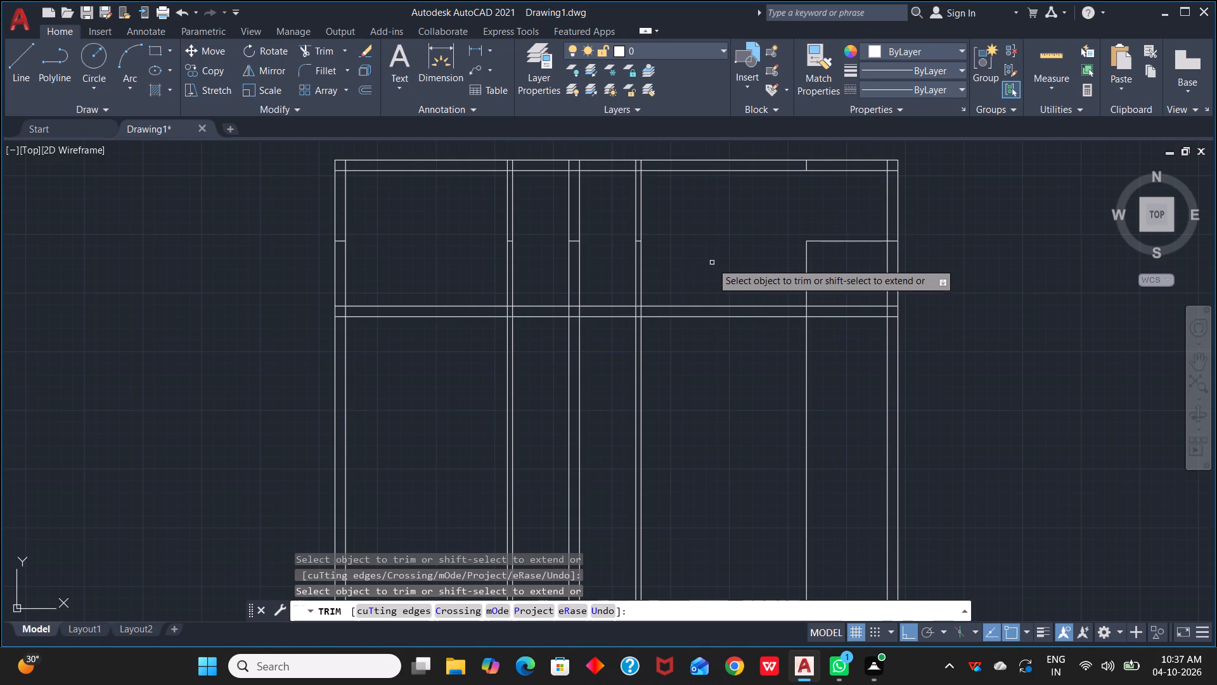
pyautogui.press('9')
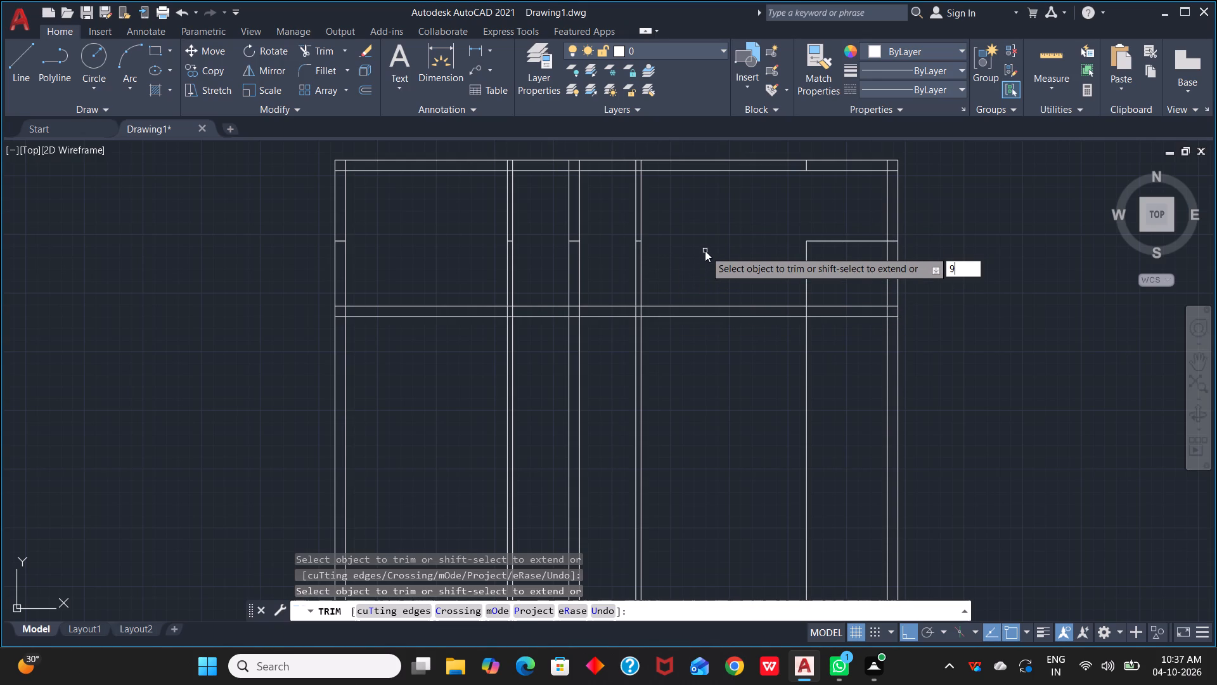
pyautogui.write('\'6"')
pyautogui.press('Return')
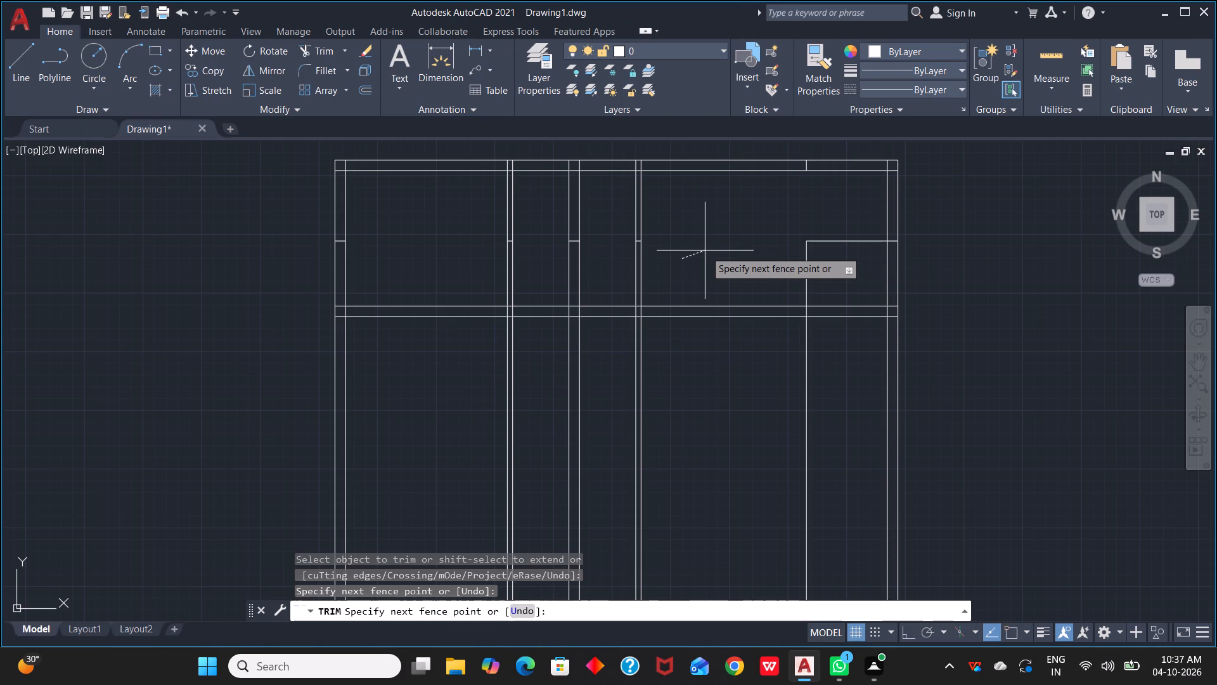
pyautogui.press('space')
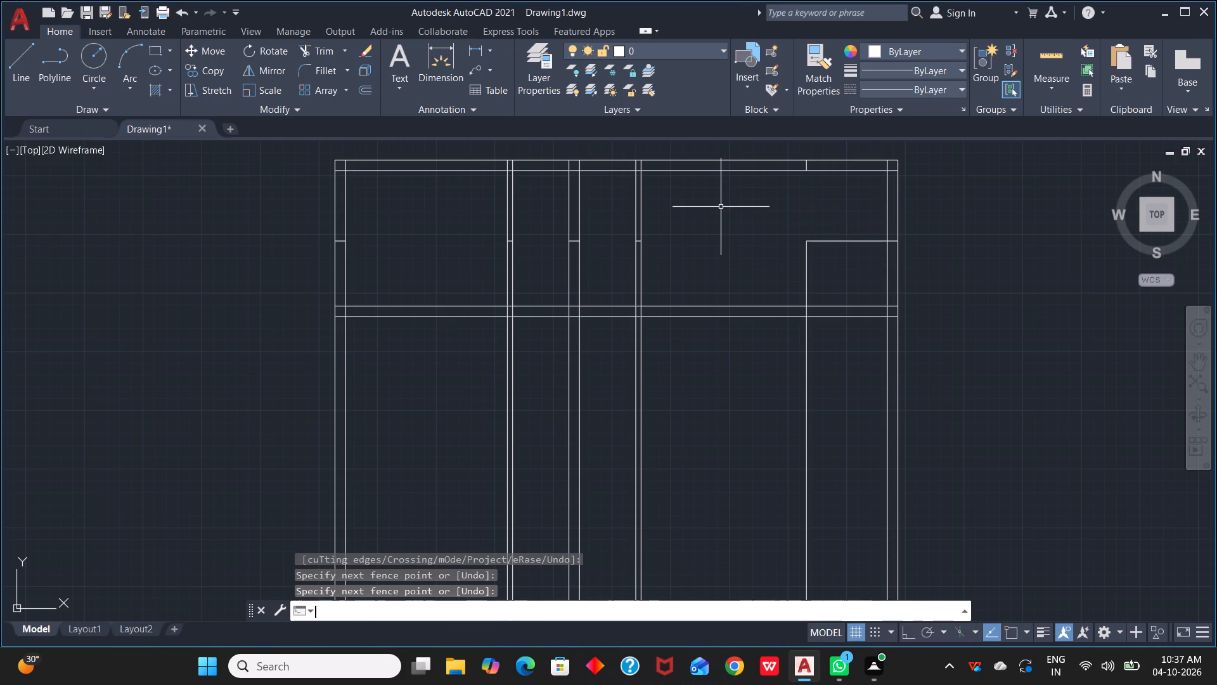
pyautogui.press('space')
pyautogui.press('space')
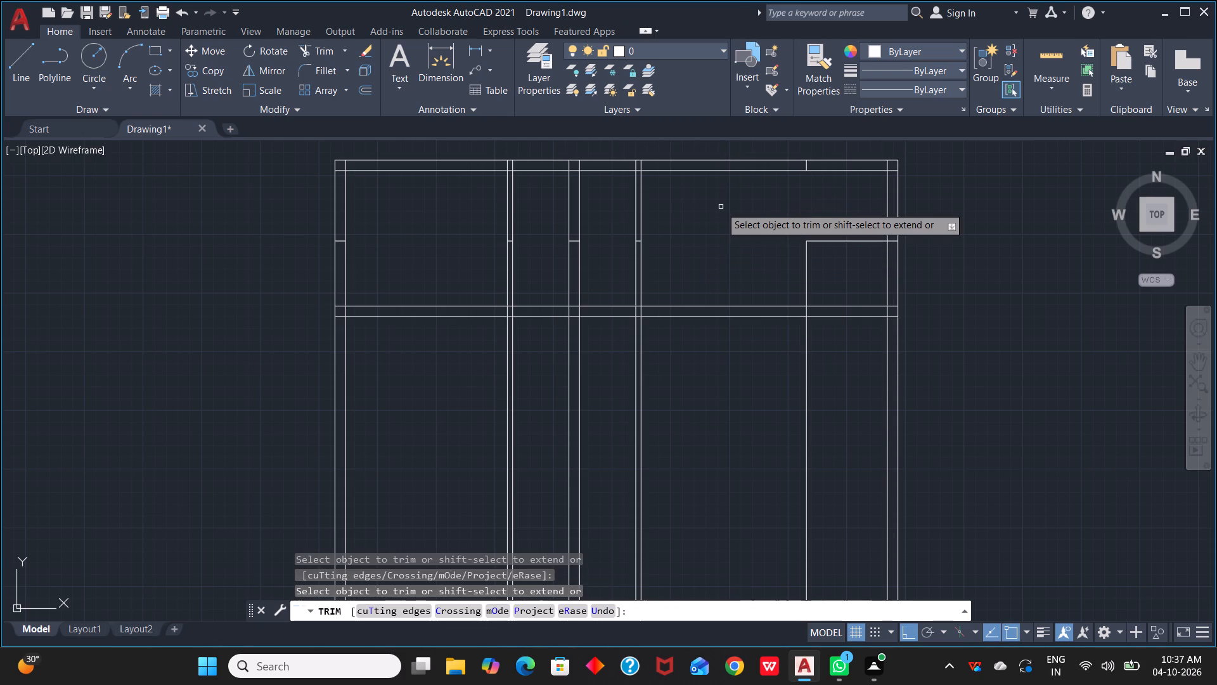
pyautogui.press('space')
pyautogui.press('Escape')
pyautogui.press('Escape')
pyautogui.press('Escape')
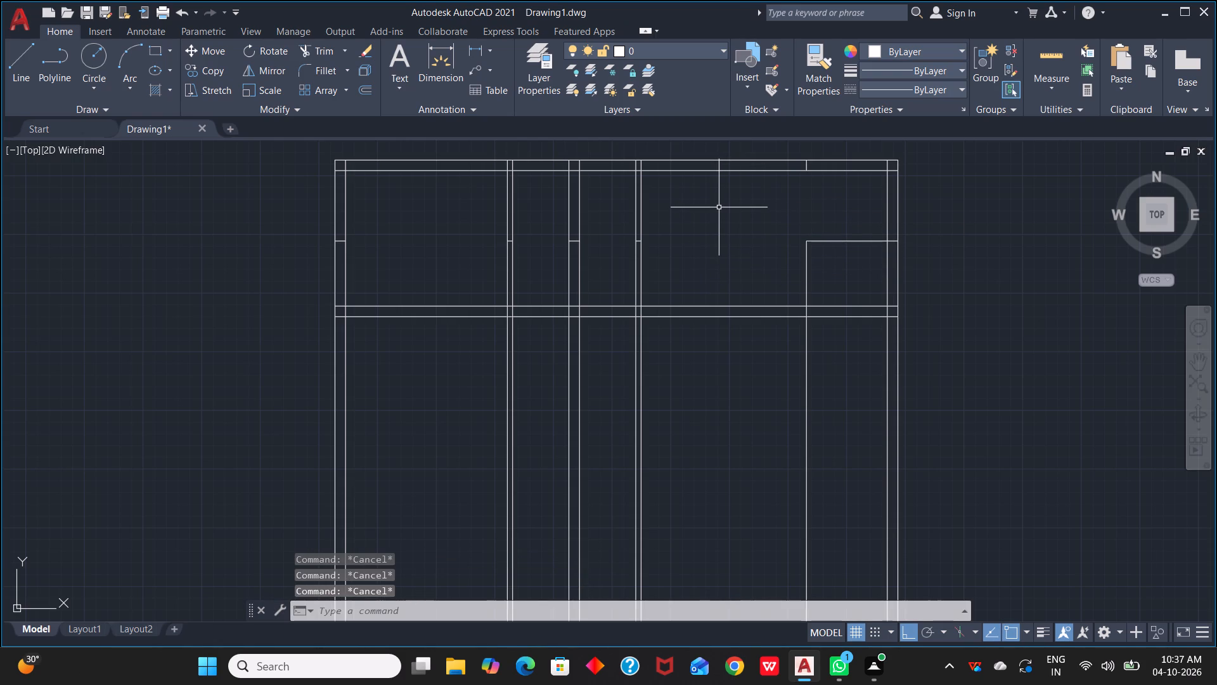
# Offset the inner line of the top outer wall 9'6" downward.
pyautogui.write('o')
pyautogui.press('space')
pyautogui.write('9\'6"')
pyautogui.press('Return')
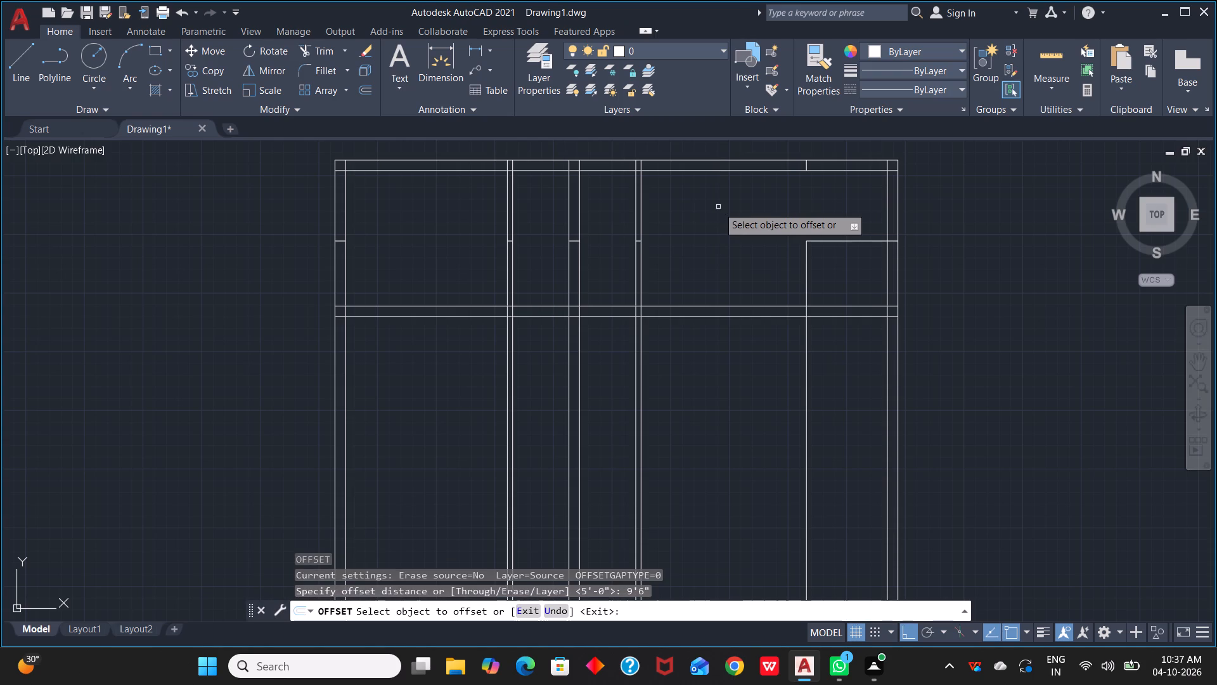
pyautogui.click(753, 171)
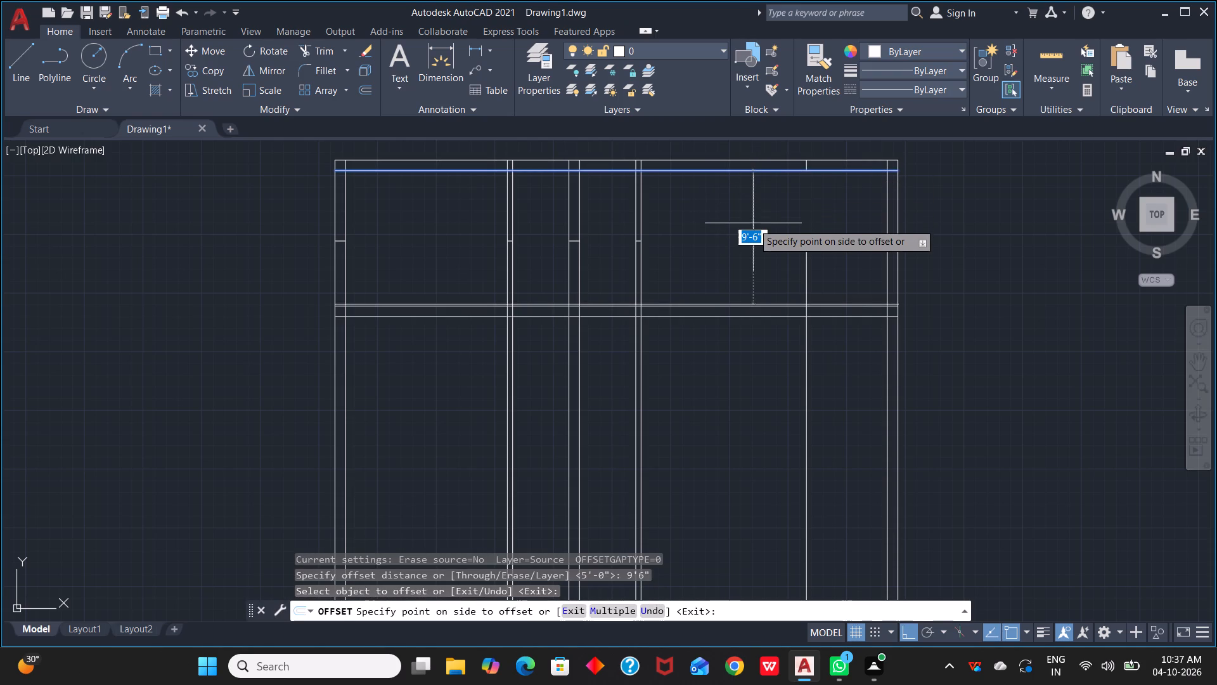
pyautogui.click(753, 225)
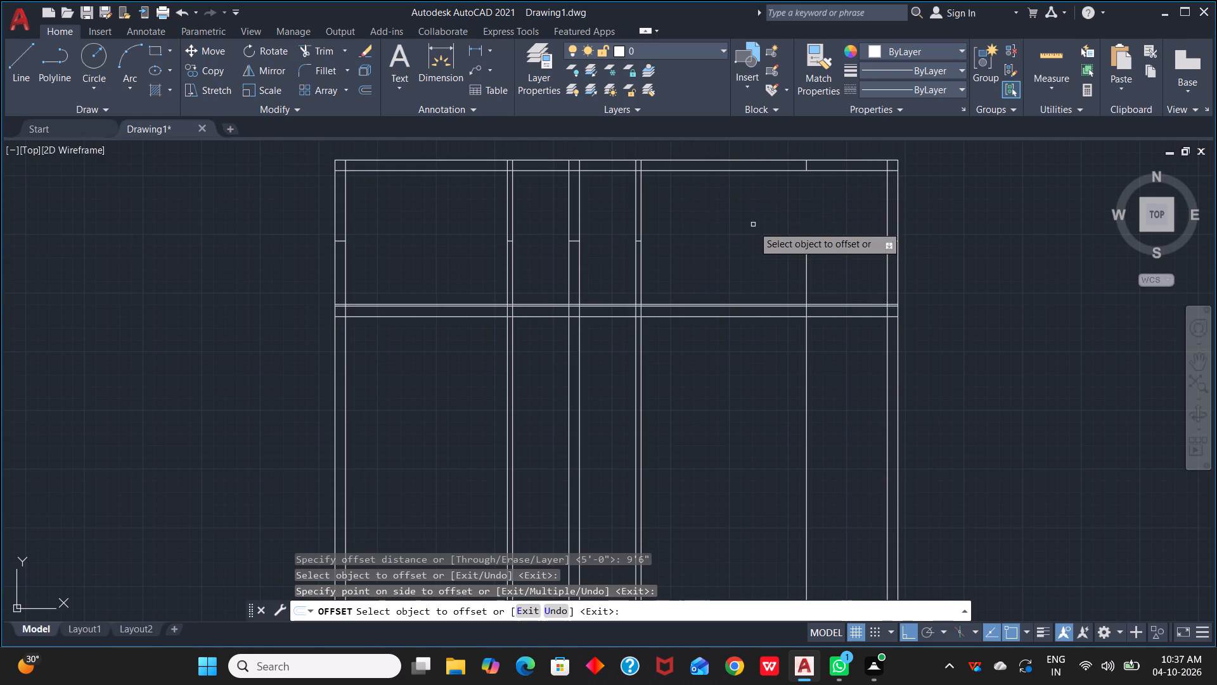
pyautogui.scroll(4, 723, 320)
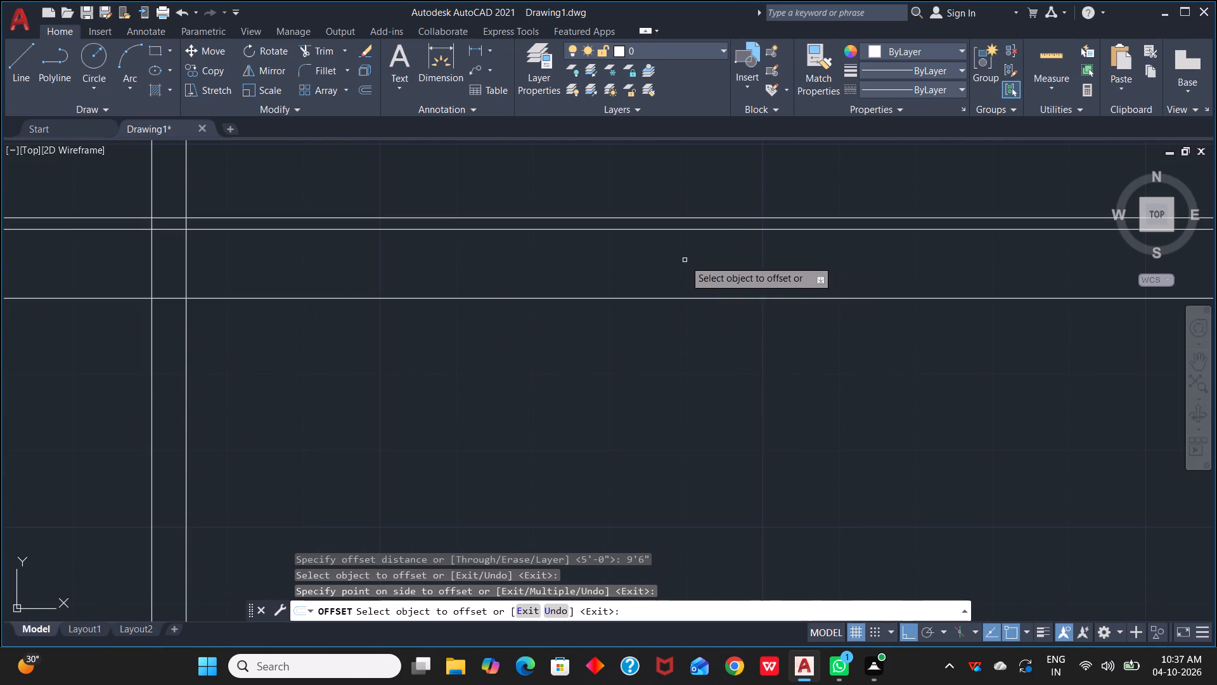
pyautogui.scroll(-5, 624, 284)
pyautogui.moveTo(433, 326); pyautogui.dragTo(551, 330, button='middle')
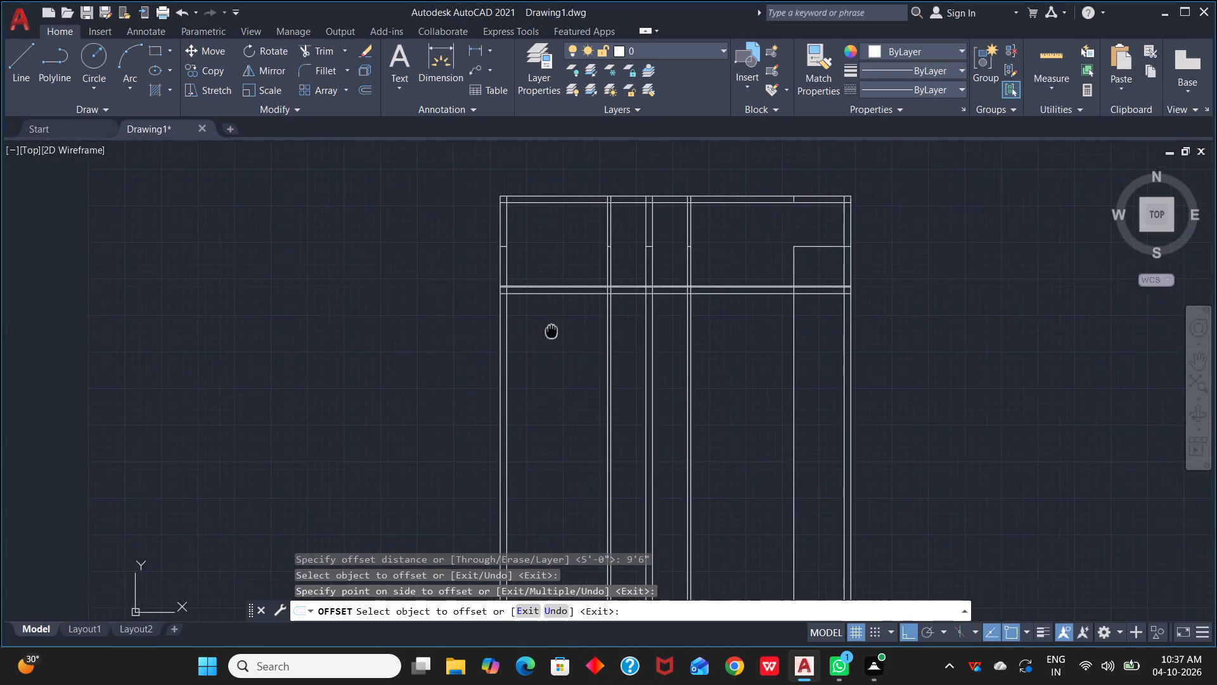
pyautogui.moveTo(551, 330); pyautogui.dragTo(568, 334, button='middle')
pyautogui.scroll(1, 567, 323)
pyautogui.press('Escape')
pyautogui.press('Escape')
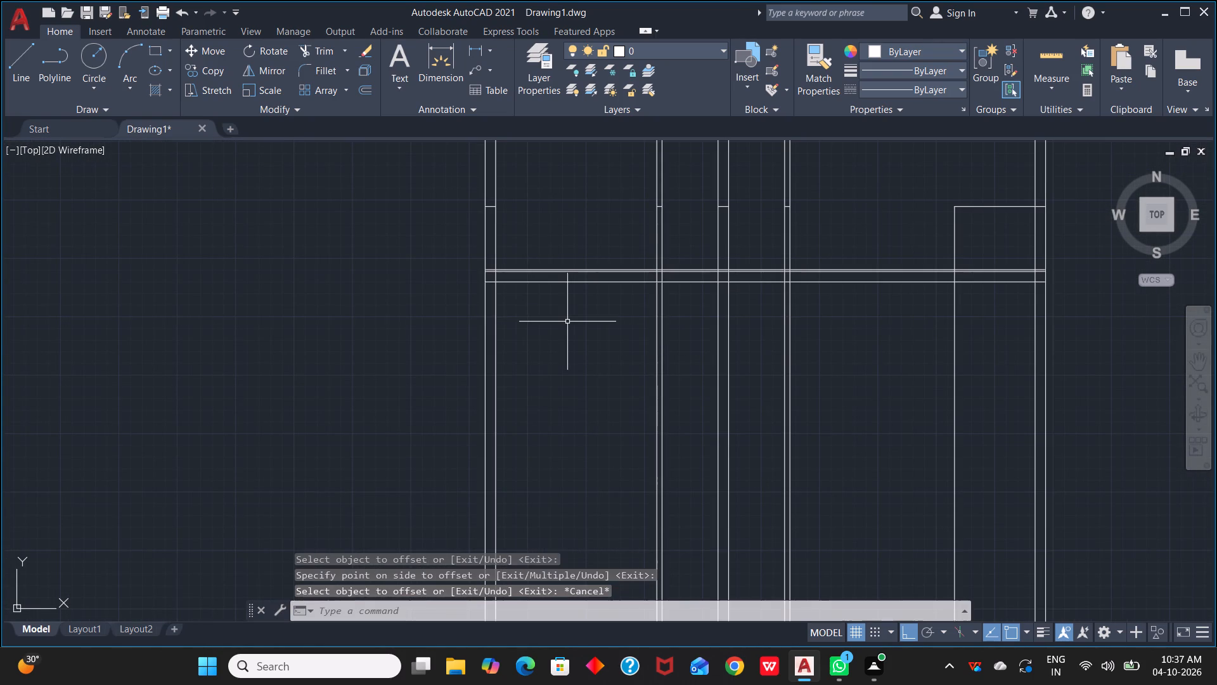
# Trim the 9'6" offset line between the left outer wall and the first vertical partition.
pyautogui.write('tr')
pyautogui.press('space')
pyautogui.scroll(3, 574, 271)
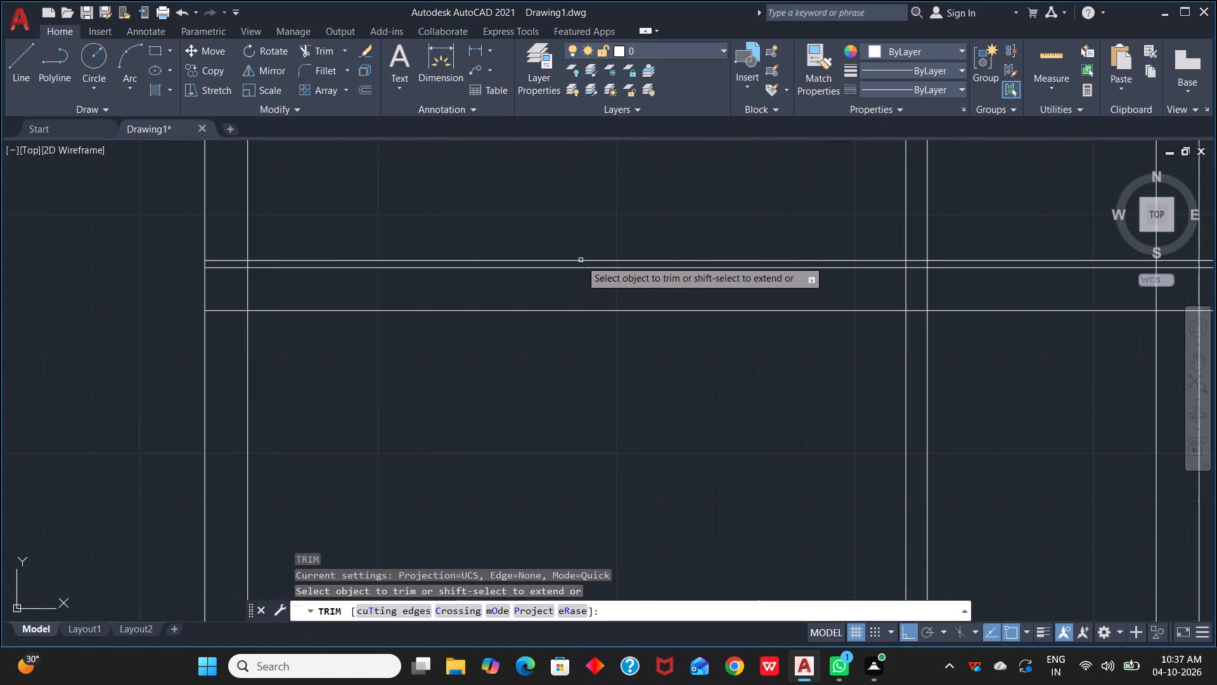
pyautogui.click(581, 260)
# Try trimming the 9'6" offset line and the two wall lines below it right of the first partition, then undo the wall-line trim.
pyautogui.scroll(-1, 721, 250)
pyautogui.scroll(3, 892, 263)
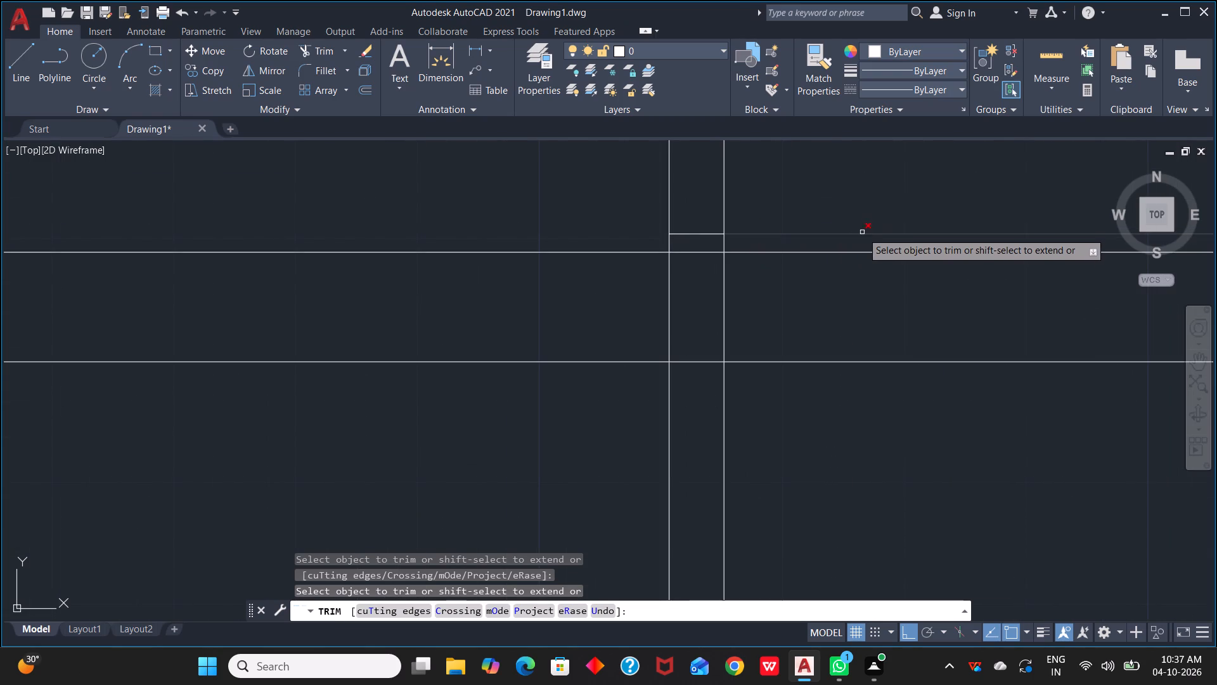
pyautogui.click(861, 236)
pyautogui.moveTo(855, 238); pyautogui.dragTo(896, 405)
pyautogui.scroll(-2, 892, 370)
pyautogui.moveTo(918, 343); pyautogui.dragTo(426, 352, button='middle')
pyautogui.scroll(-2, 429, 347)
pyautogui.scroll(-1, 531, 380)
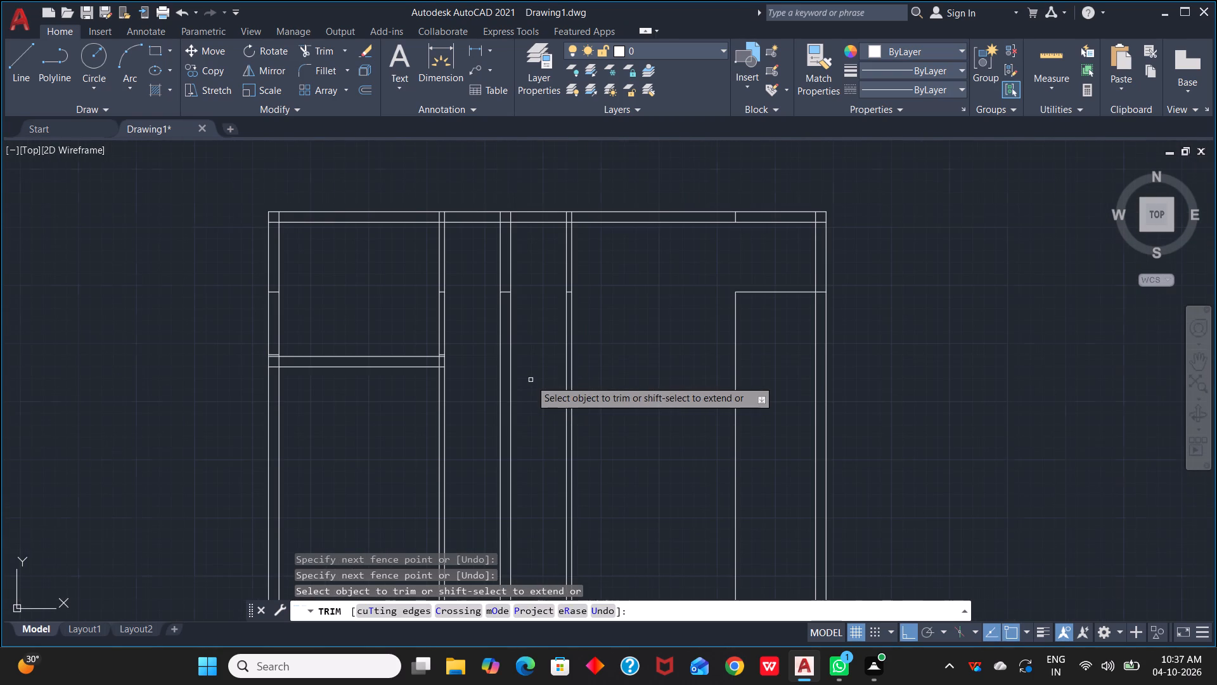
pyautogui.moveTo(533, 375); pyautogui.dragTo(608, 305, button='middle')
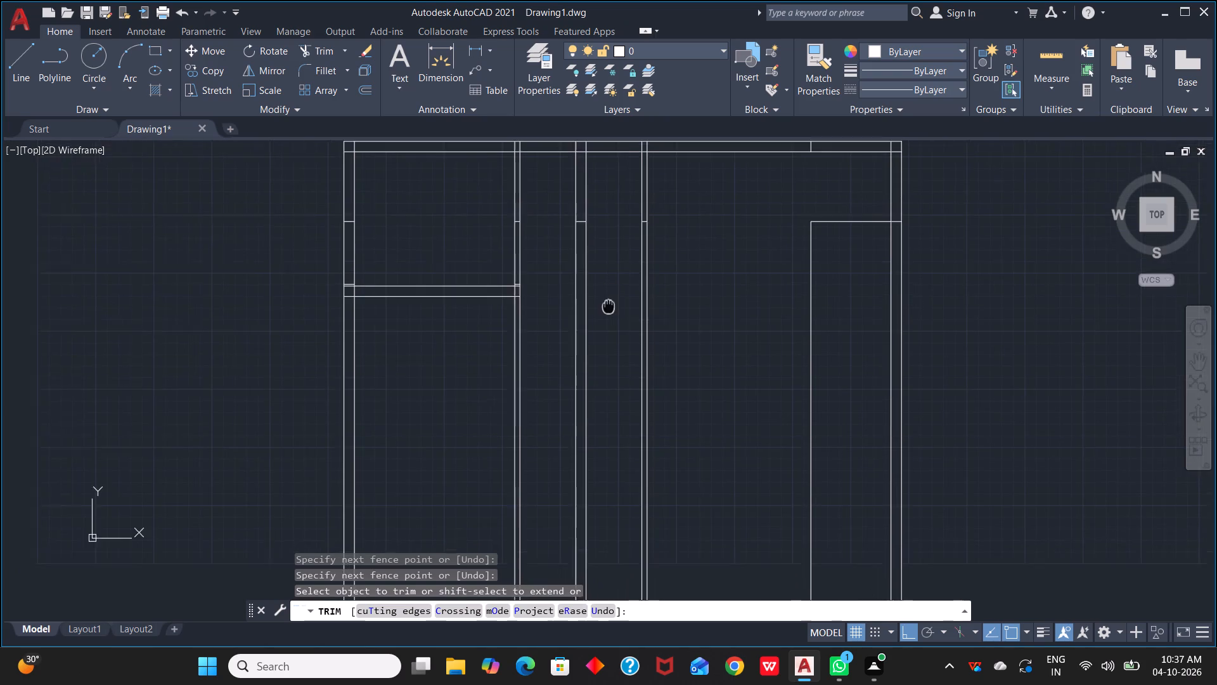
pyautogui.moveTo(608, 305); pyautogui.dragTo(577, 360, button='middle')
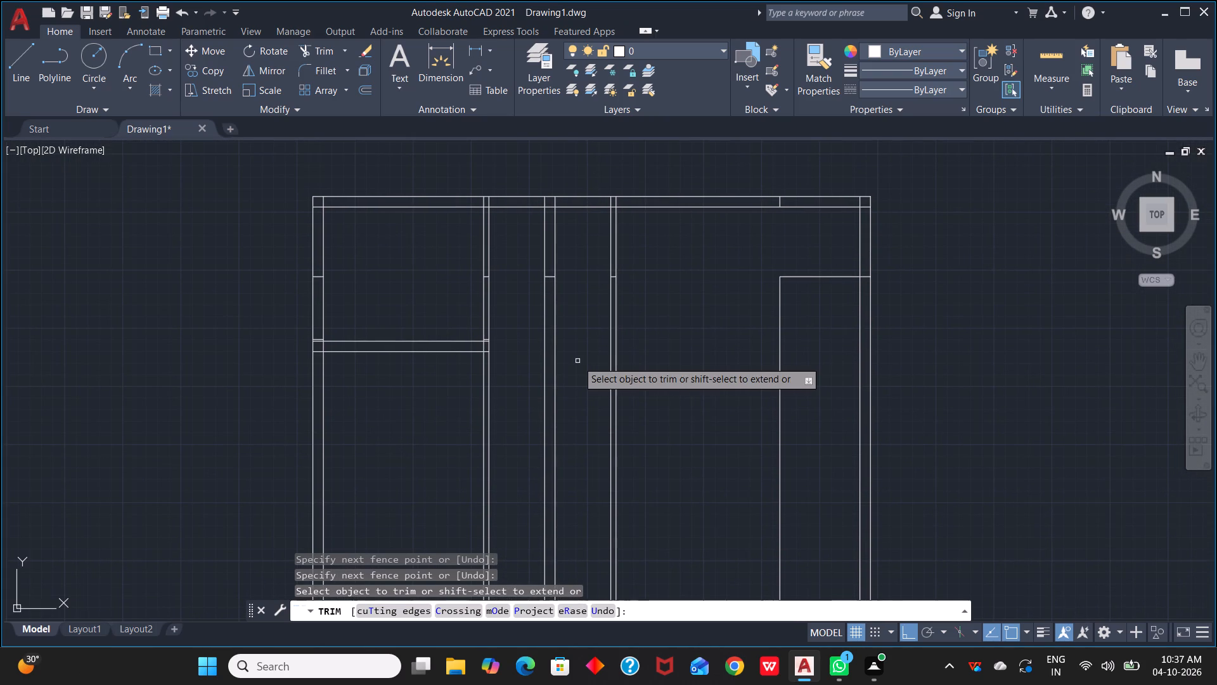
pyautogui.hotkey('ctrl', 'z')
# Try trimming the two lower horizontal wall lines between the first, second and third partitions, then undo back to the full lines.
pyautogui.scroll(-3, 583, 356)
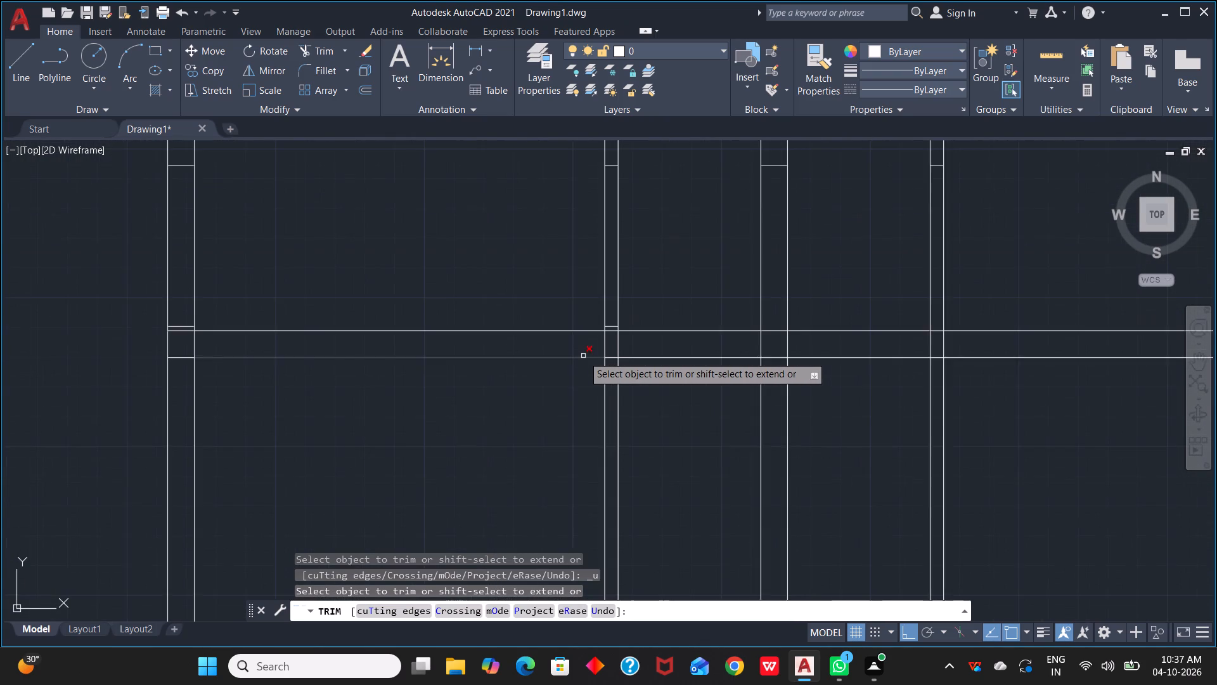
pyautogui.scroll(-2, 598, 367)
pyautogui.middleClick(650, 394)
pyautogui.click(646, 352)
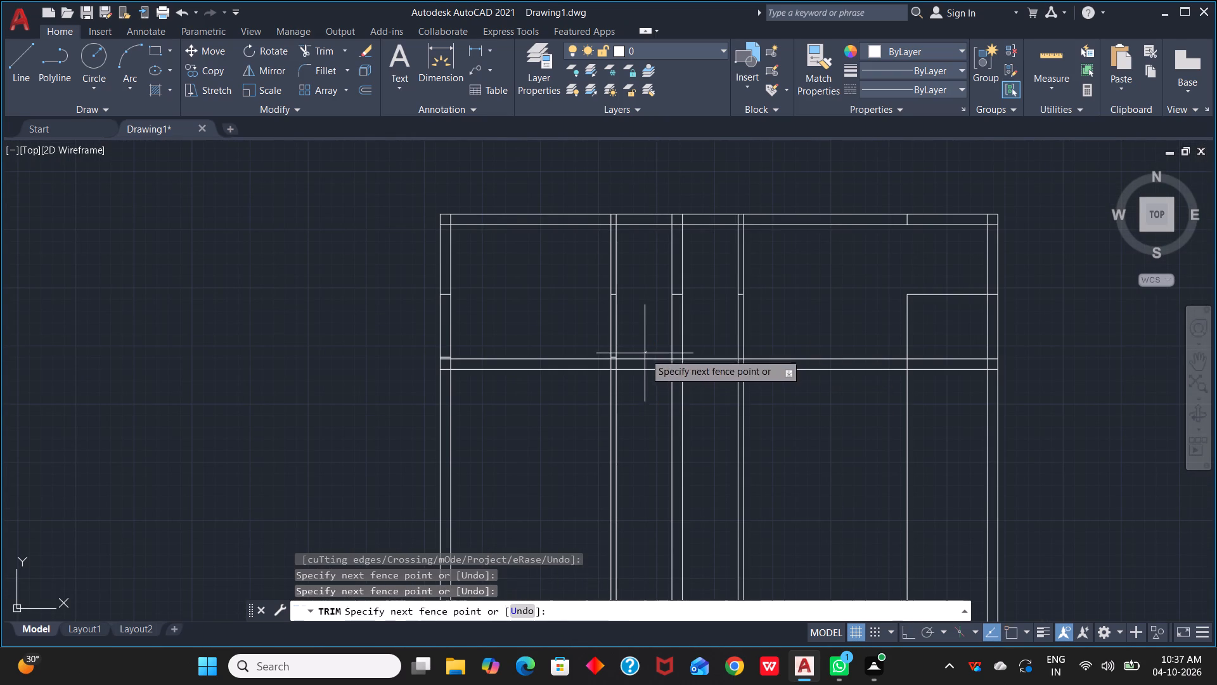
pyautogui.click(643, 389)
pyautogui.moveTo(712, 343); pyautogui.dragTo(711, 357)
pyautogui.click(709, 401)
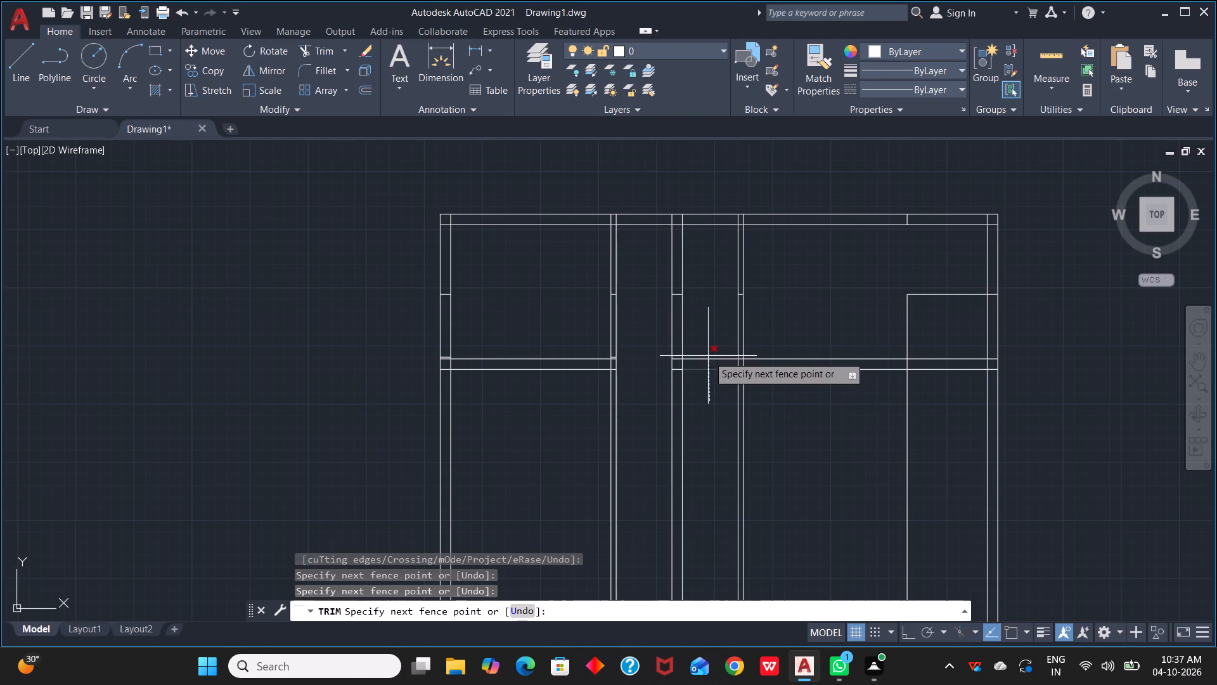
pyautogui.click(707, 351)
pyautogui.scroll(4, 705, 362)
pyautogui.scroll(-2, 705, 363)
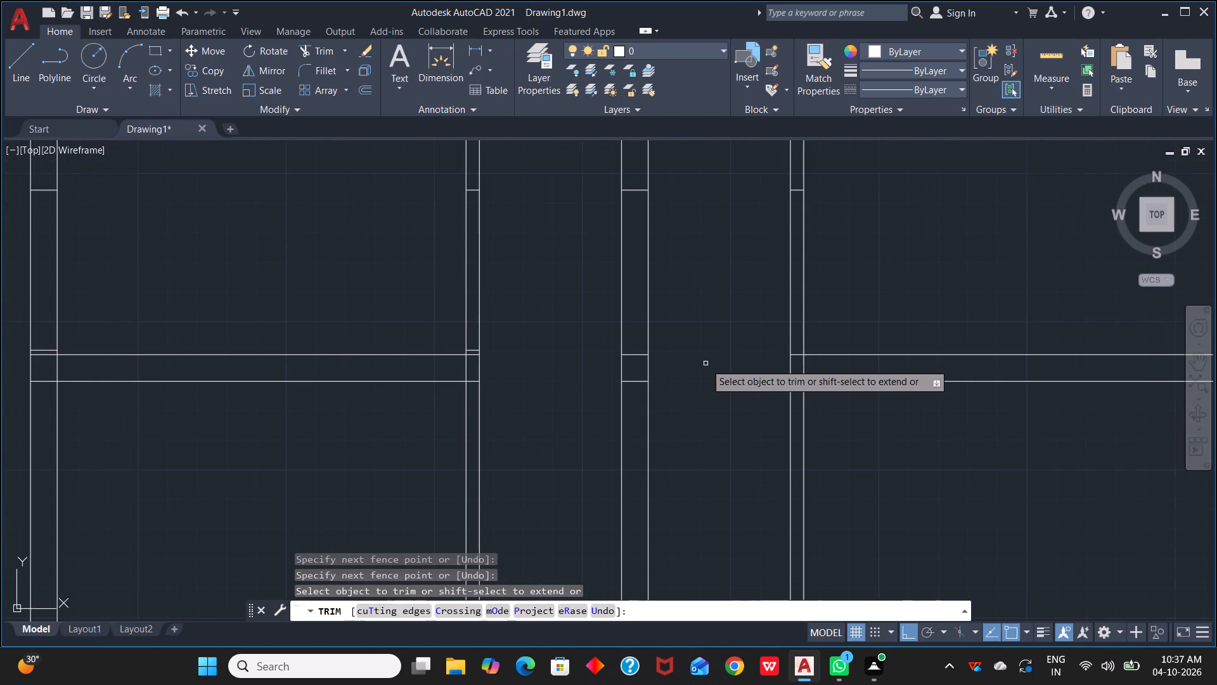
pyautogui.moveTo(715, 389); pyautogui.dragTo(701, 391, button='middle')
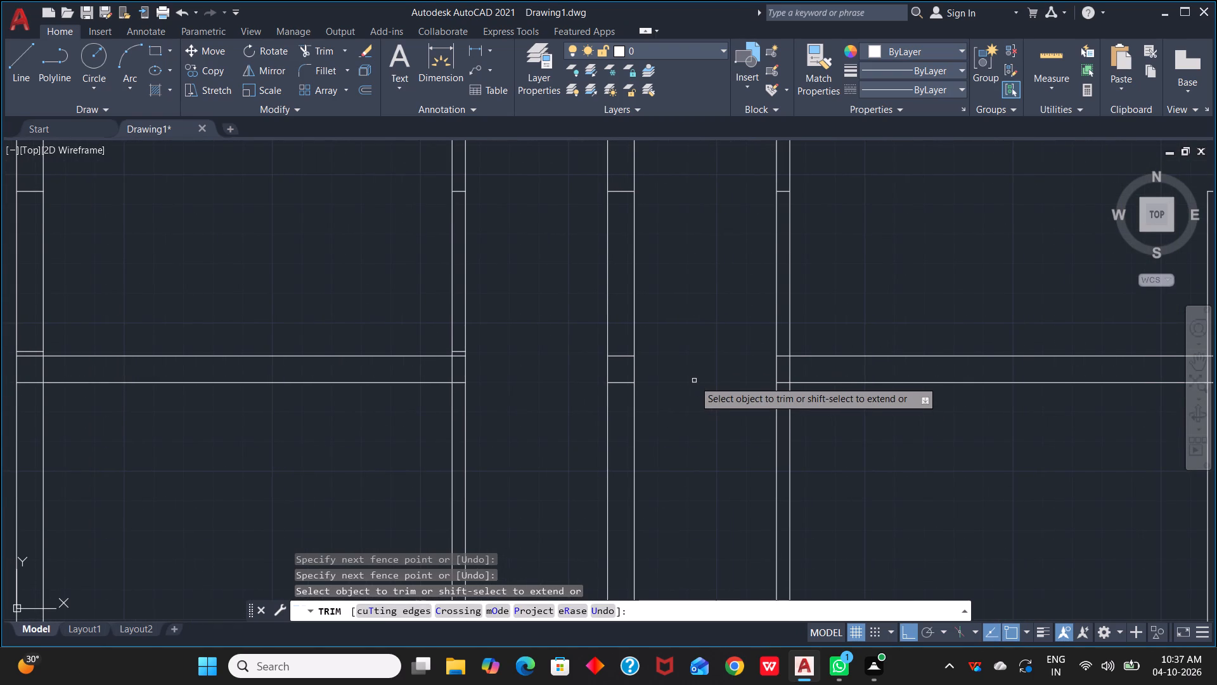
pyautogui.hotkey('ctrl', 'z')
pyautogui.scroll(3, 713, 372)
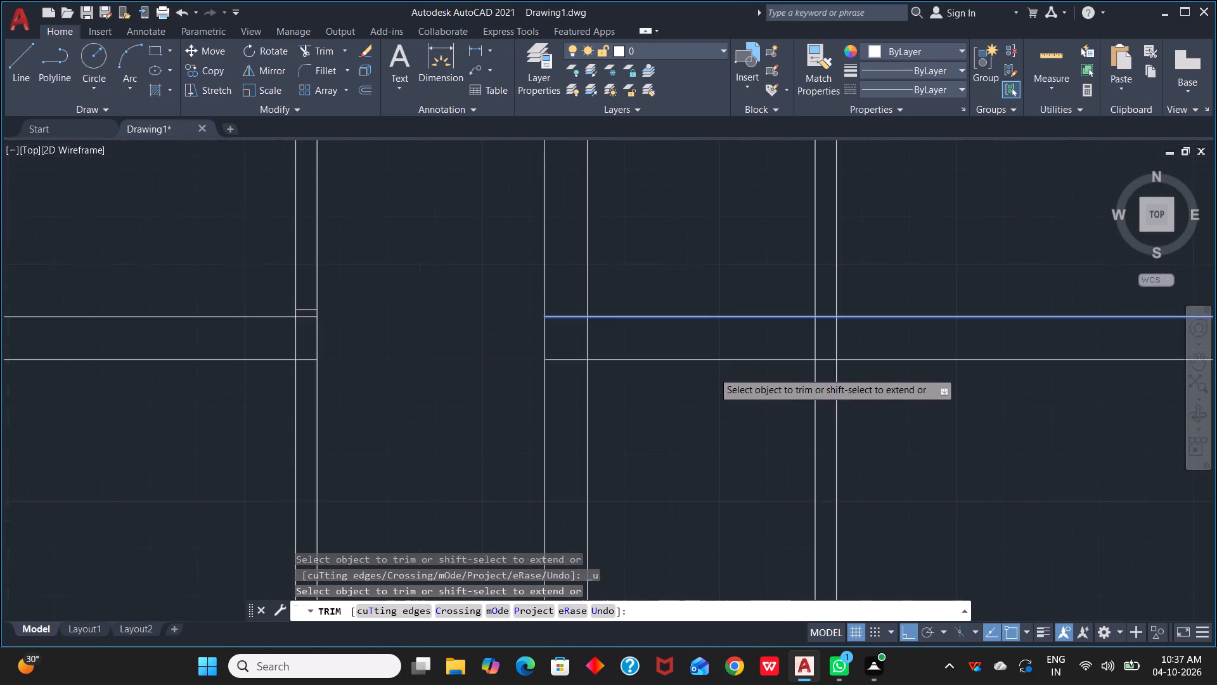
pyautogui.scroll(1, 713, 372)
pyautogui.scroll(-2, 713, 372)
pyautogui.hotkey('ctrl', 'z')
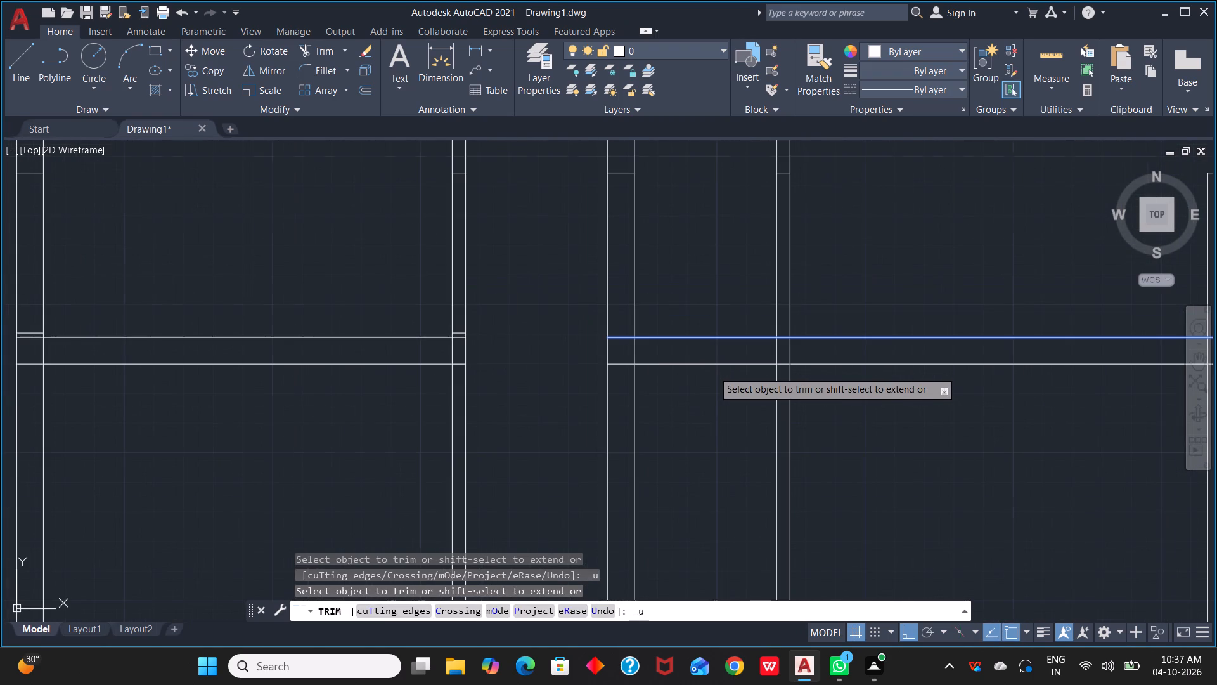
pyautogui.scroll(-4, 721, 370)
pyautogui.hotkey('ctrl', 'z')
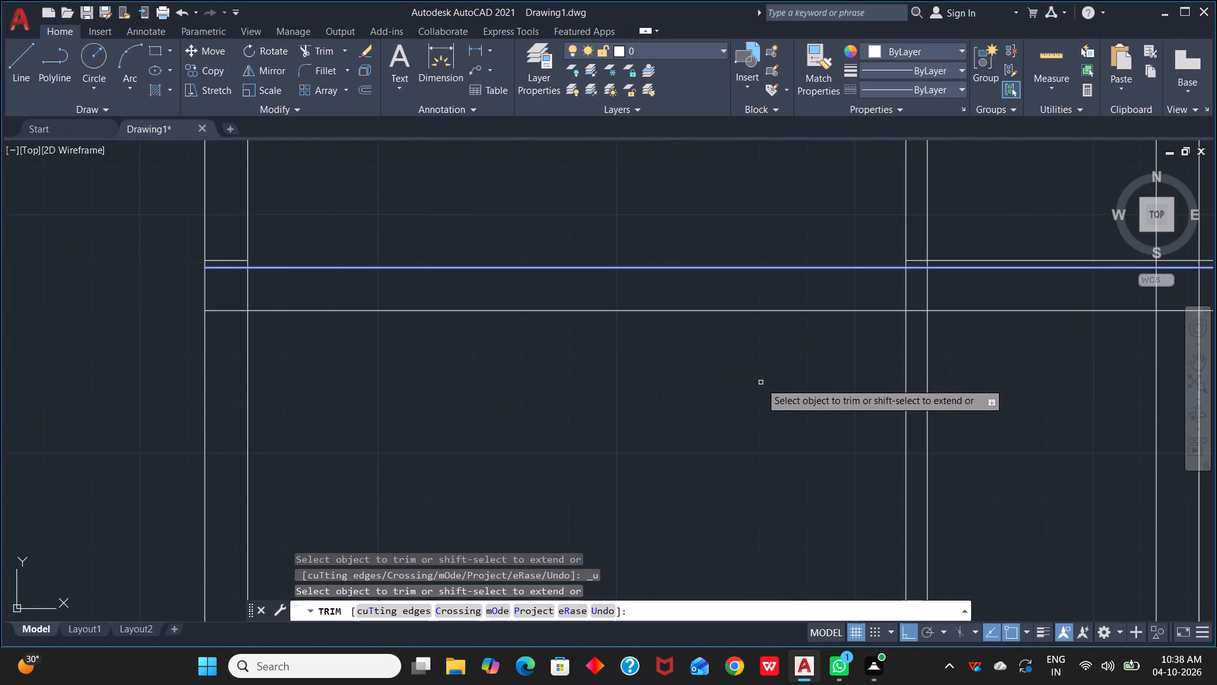
# Trim all three horizontal lines between the first and second vertical partitions.
pyautogui.scroll(-3, 761, 382)
pyautogui.scroll(4, 847, 363)
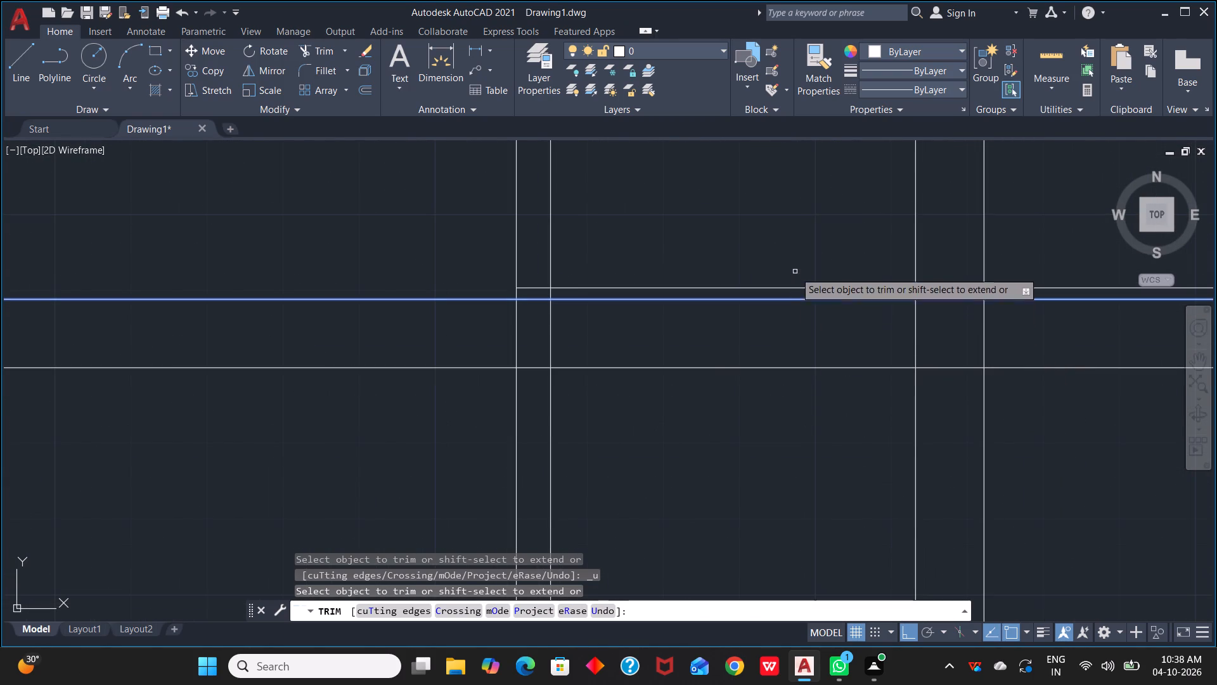
pyautogui.moveTo(795, 257); pyautogui.dragTo(792, 411)
pyautogui.scroll(-2, 795, 400)
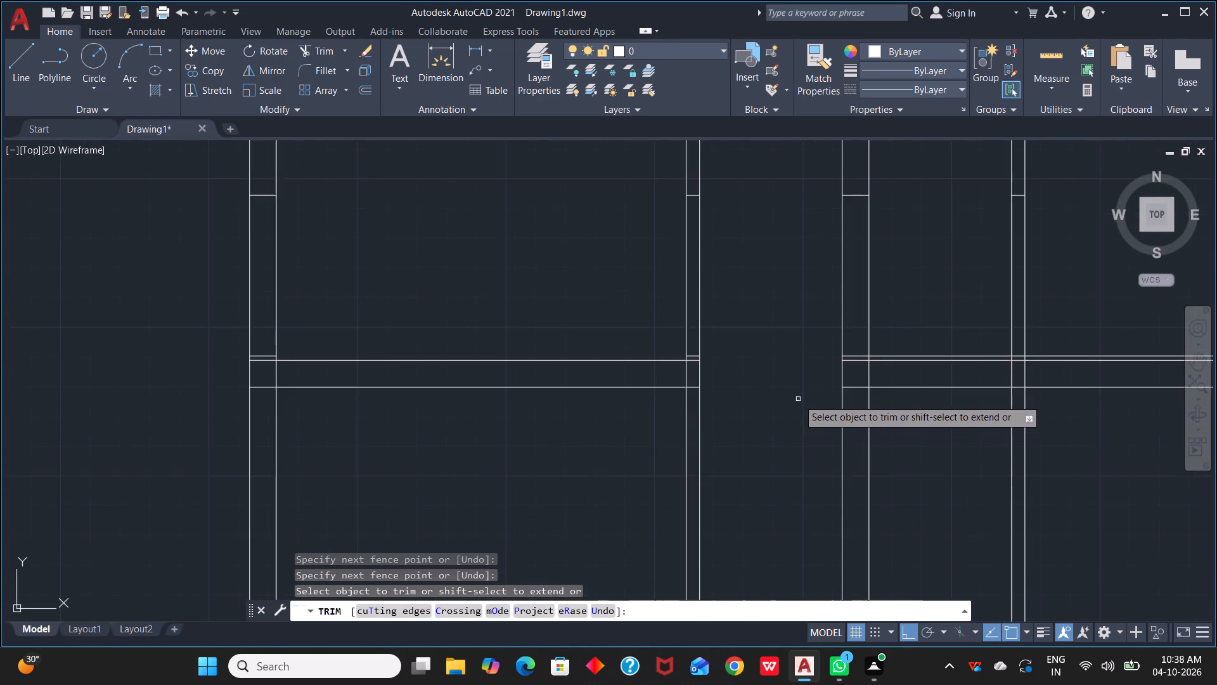
pyautogui.scroll(-1, 799, 398)
pyautogui.moveTo(801, 398); pyautogui.dragTo(576, 291, button='middle')
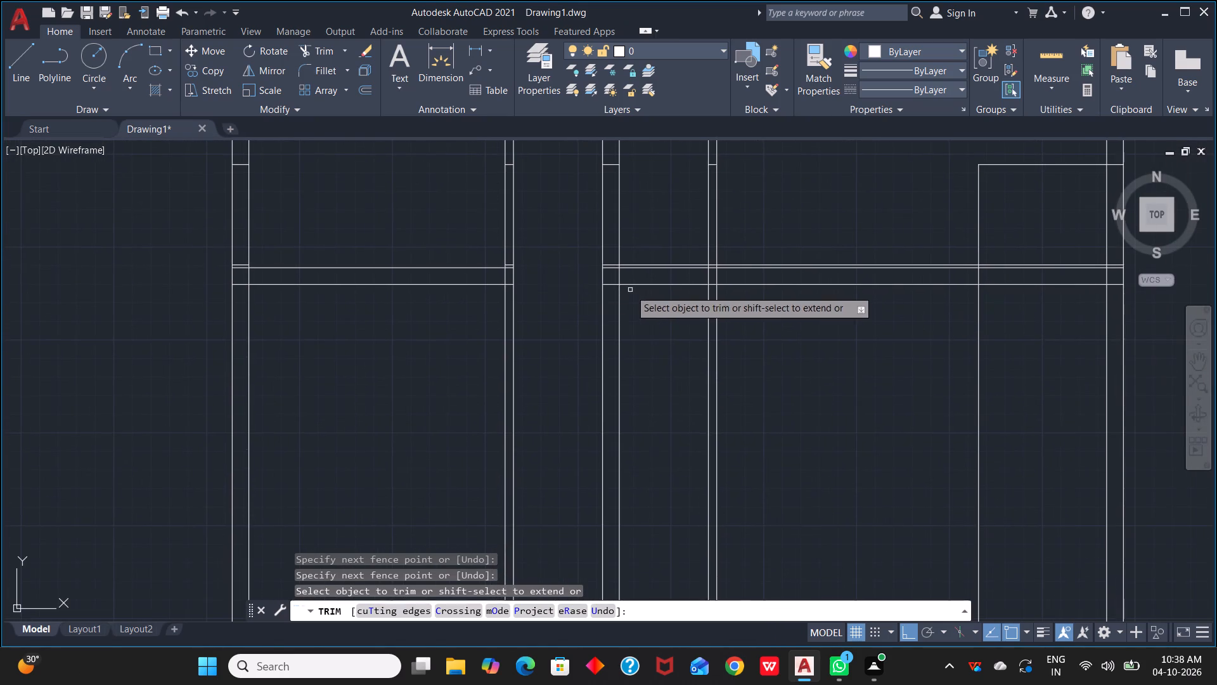
# Trim all three horizontal lines between the second and third partitions, and the lower two from the third partition to the 11'9" vertical.
pyautogui.scroll(4, 636, 289)
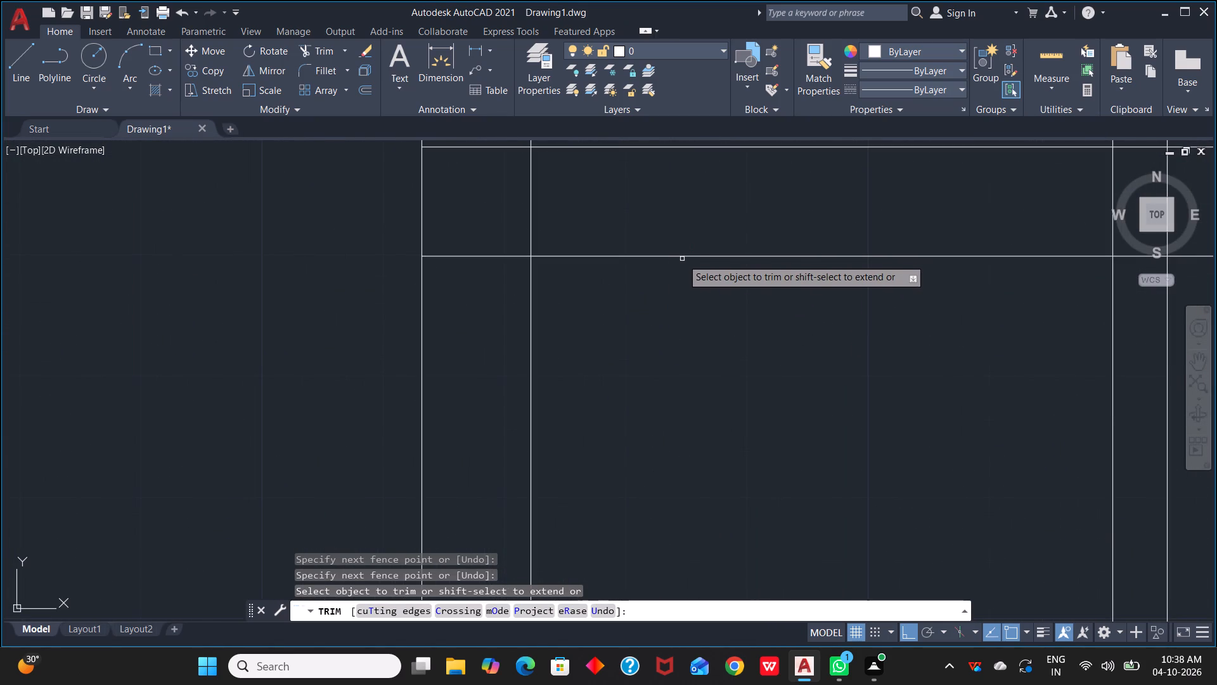
pyautogui.click(685, 257)
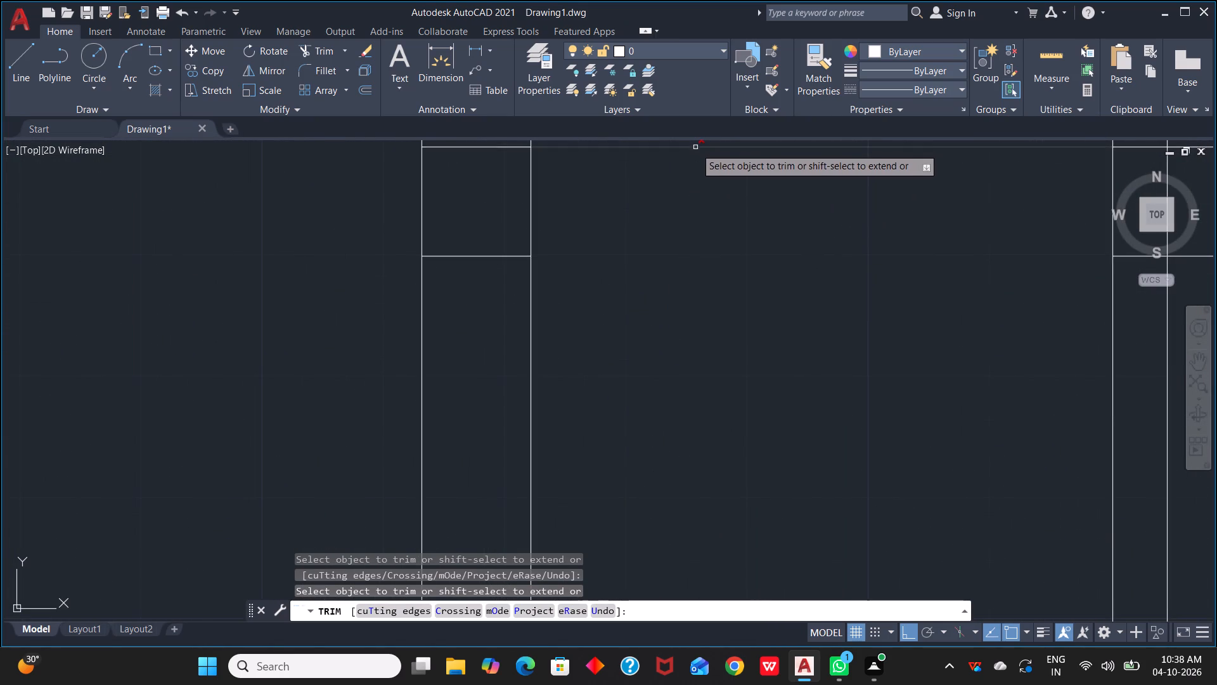
pyautogui.click(695, 148)
pyautogui.scroll(-2, 792, 232)
pyautogui.moveTo(814, 277); pyautogui.dragTo(415, 295, button='middle')
pyautogui.click(650, 216)
pyautogui.click(655, 259)
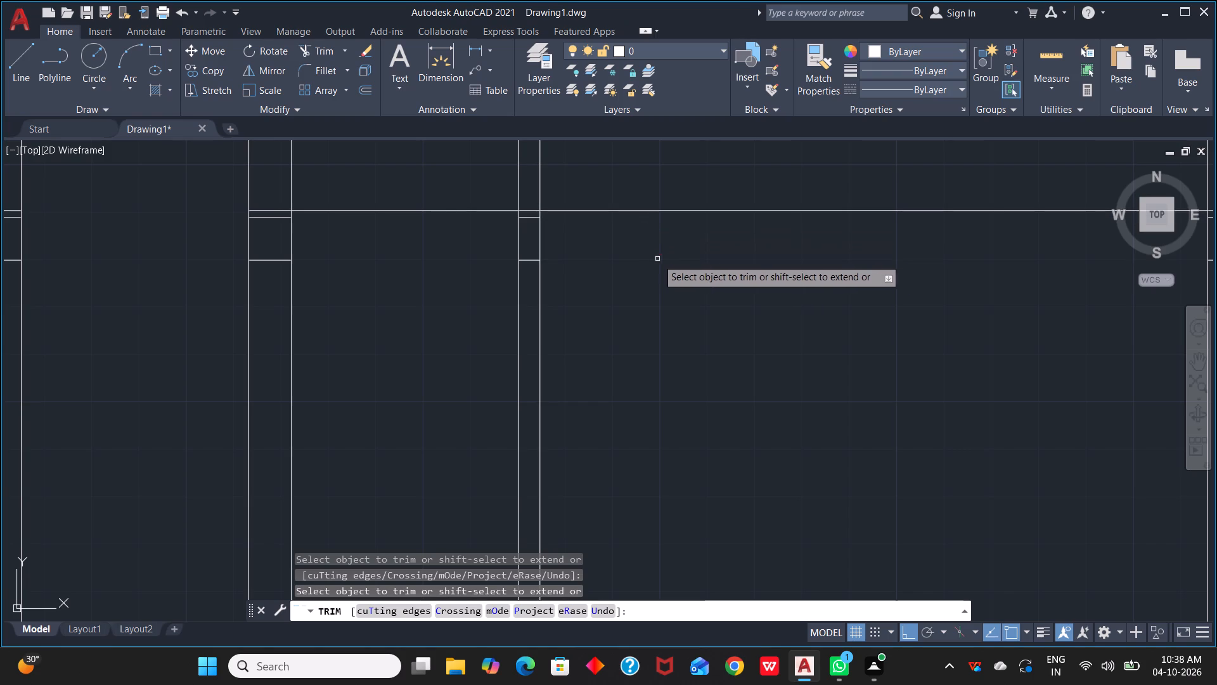
pyautogui.click(439, 212)
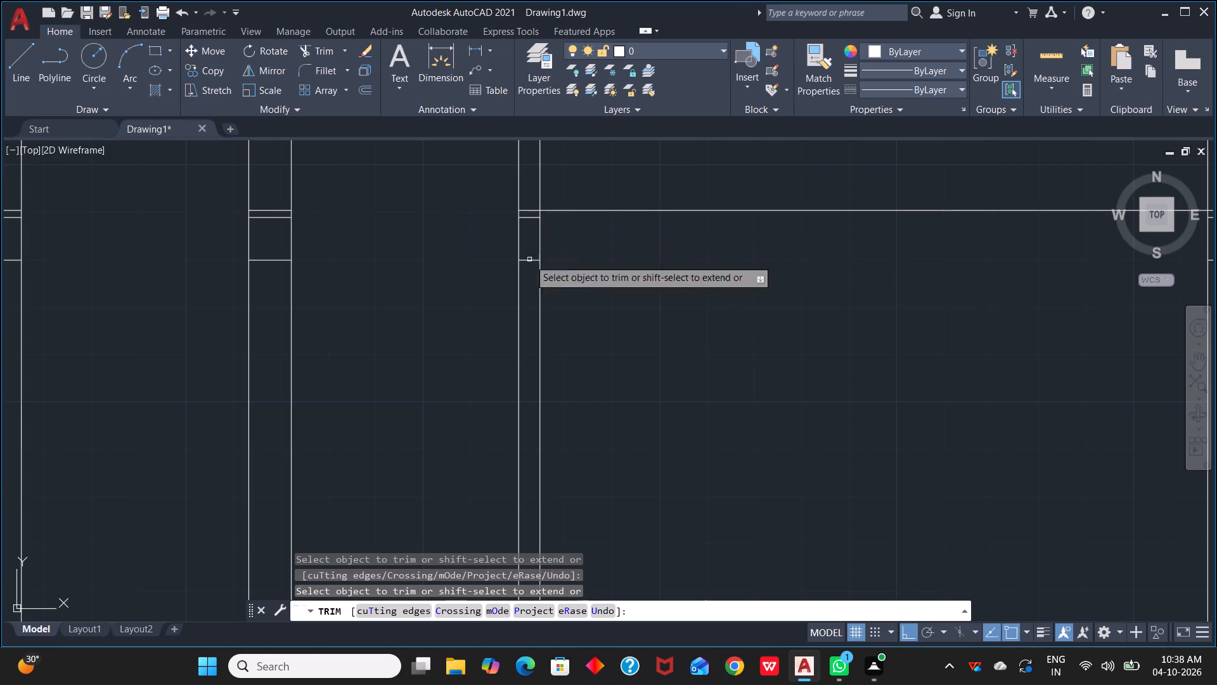
# Trim the lower two horizontal lines between the 11'9" vertical and the right outer wall, and that vertical's segment below the 9'6" line.
pyautogui.scroll(-3, 626, 285)
pyautogui.moveTo(681, 306); pyautogui.dragTo(612, 304, button='middle')
pyautogui.scroll(1, 775, 296)
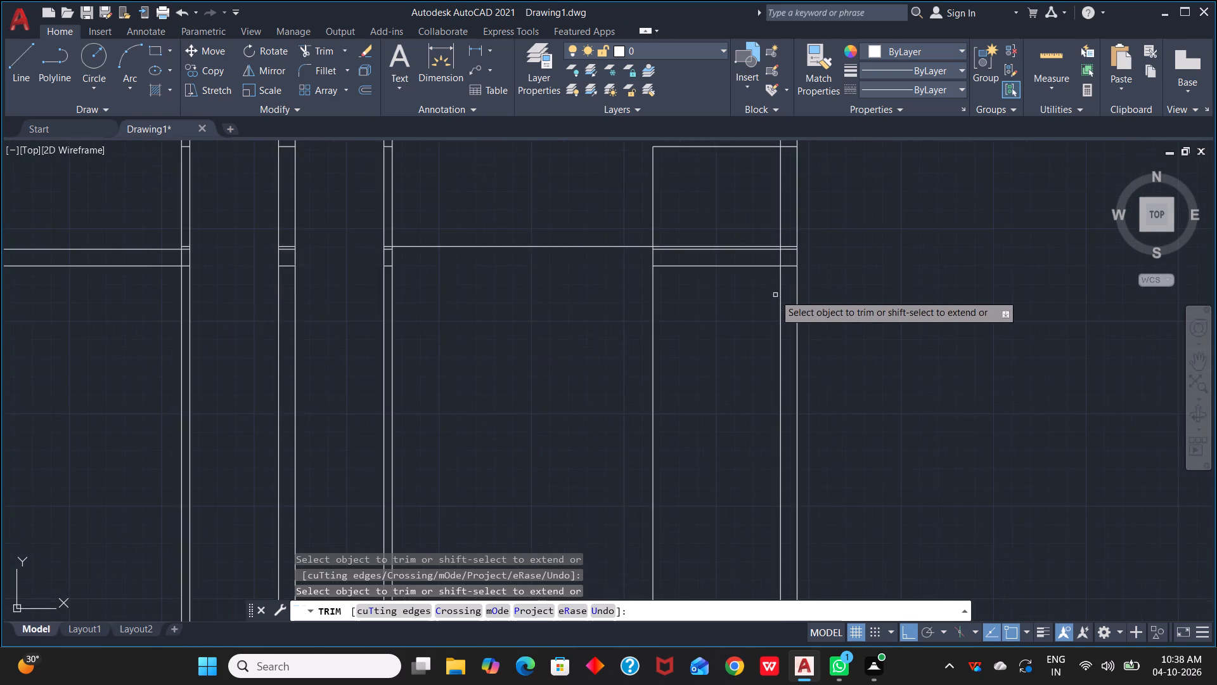
pyautogui.scroll(2, 775, 294)
pyautogui.click(714, 226)
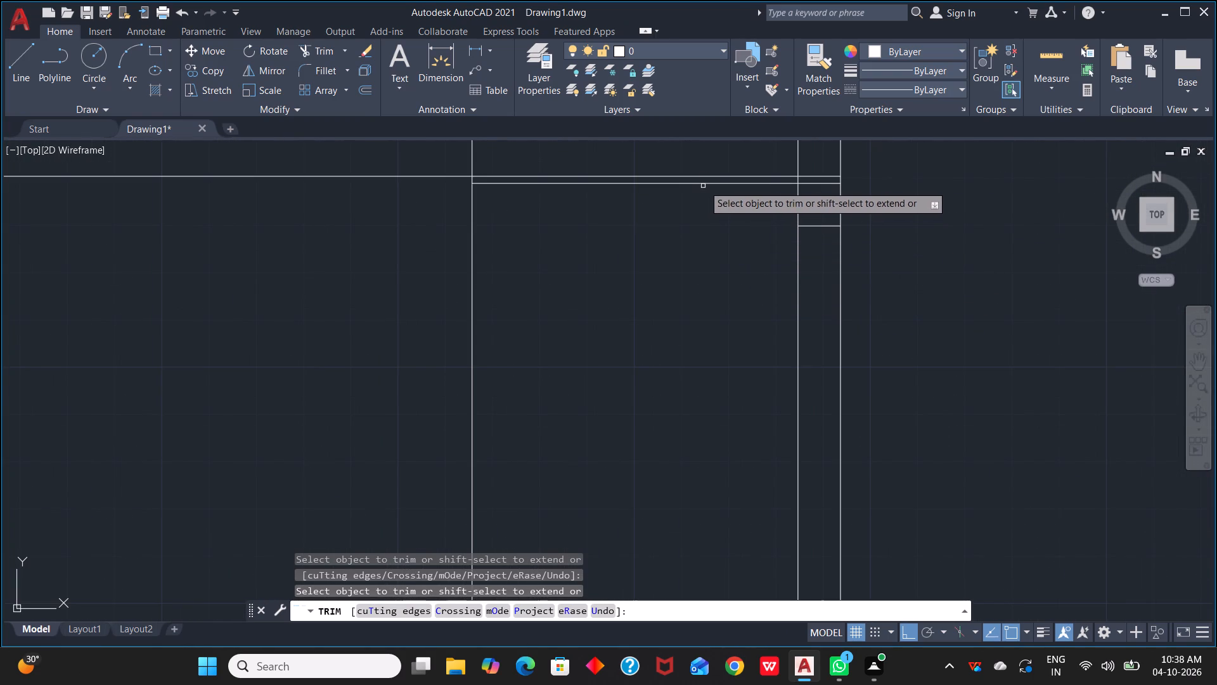
pyautogui.click(705, 183)
pyautogui.scroll(-4, 669, 243)
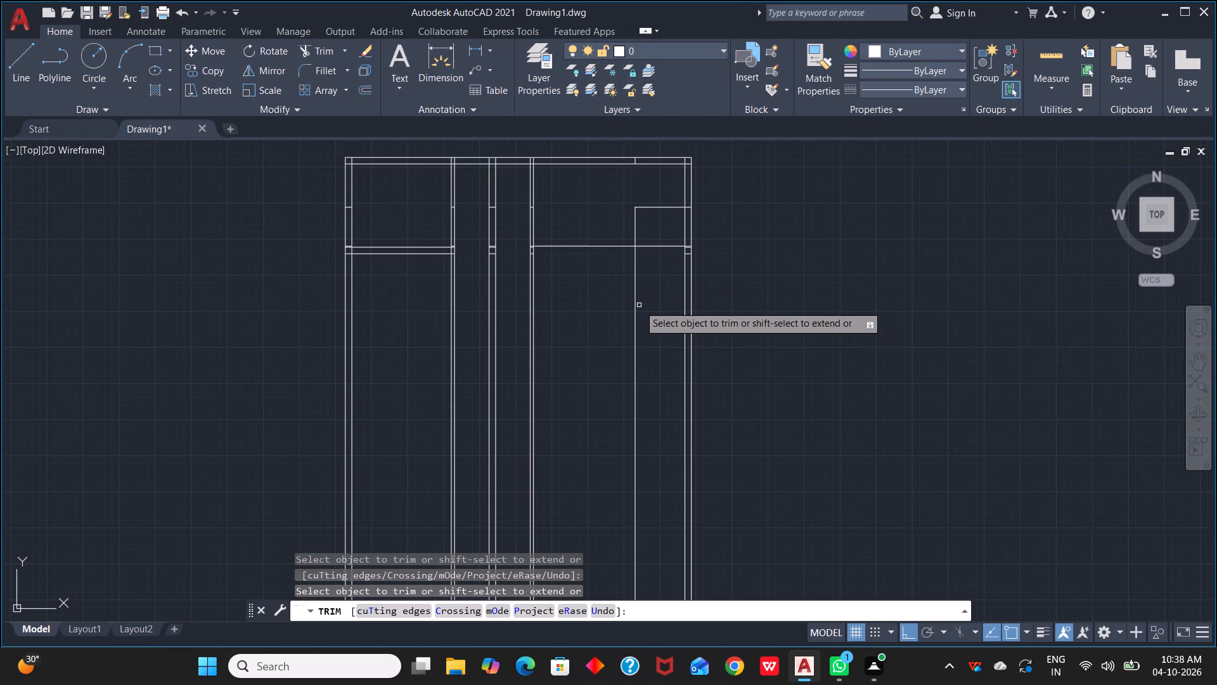
pyautogui.click(635, 306)
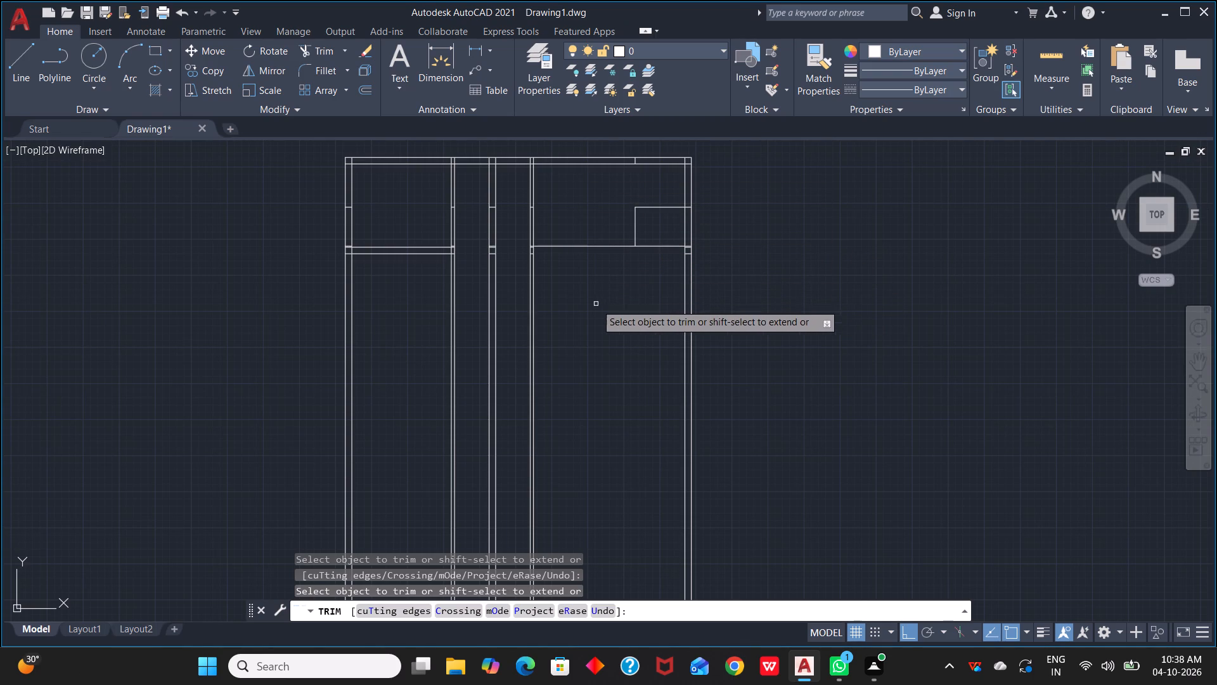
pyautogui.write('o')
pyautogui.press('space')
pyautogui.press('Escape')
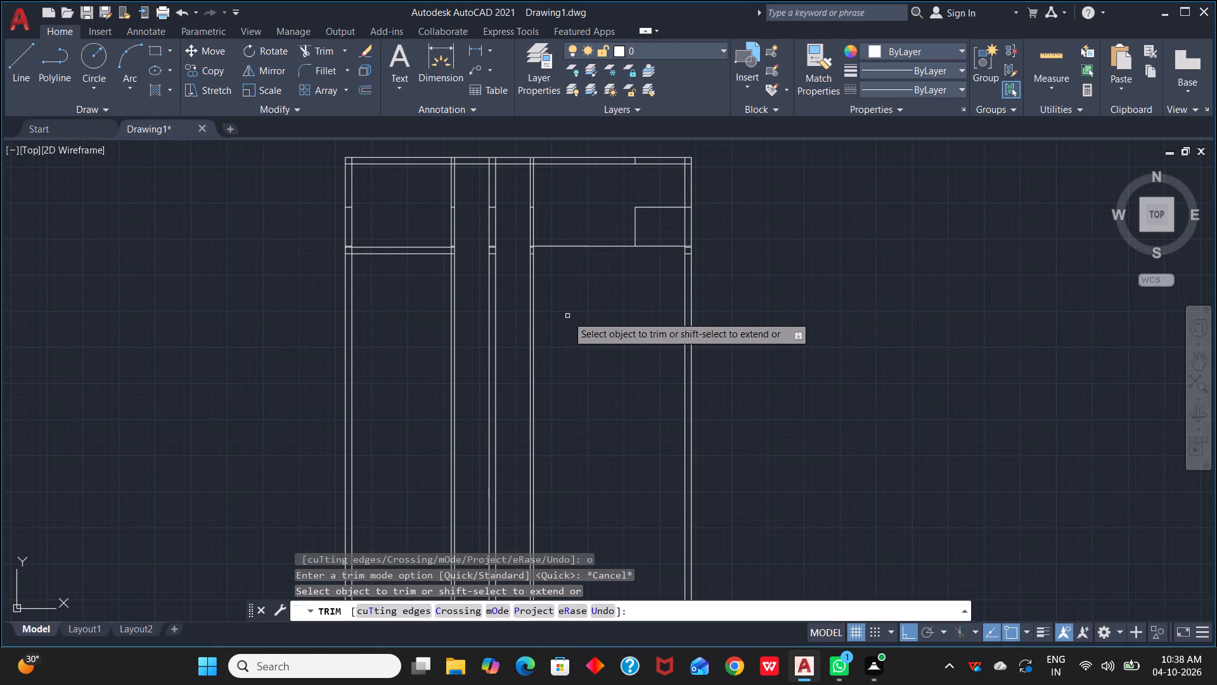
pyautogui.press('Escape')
# Offset the 9'6" line right of the third partition 9" downward.
pyautogui.press('o')
pyautogui.press('space')
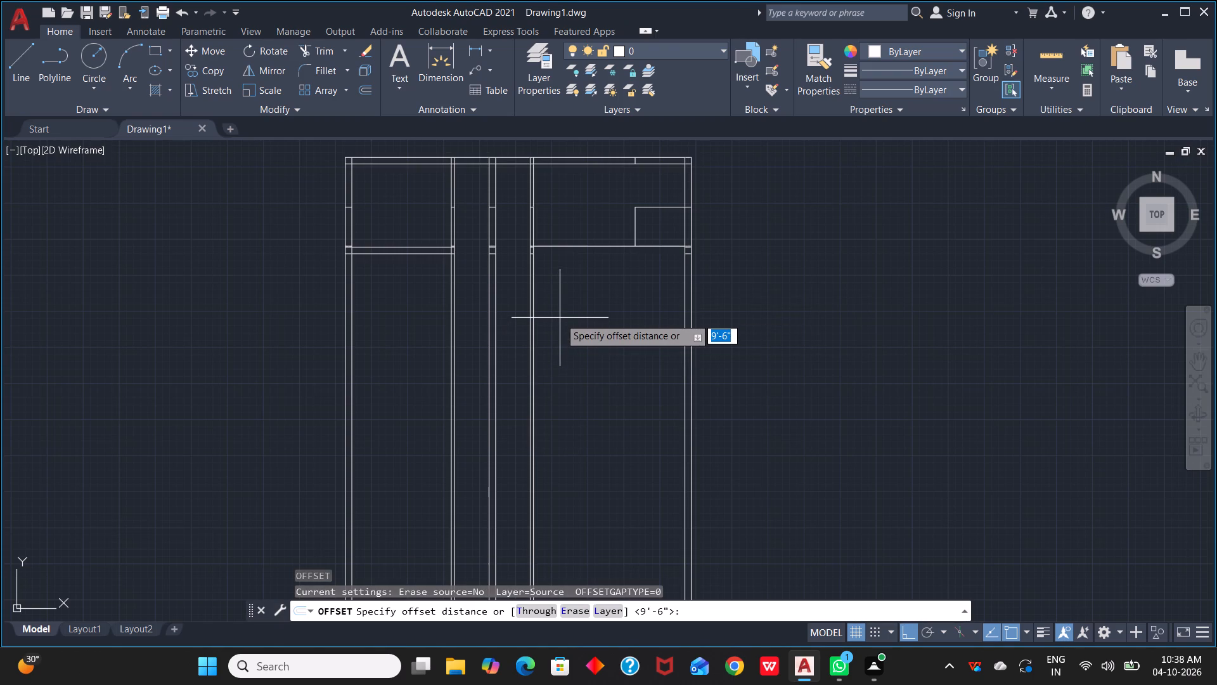
pyautogui.press('9')
pyautogui.write('"')
pyautogui.press('space')
pyautogui.click(584, 247)
pyautogui.click(587, 259)
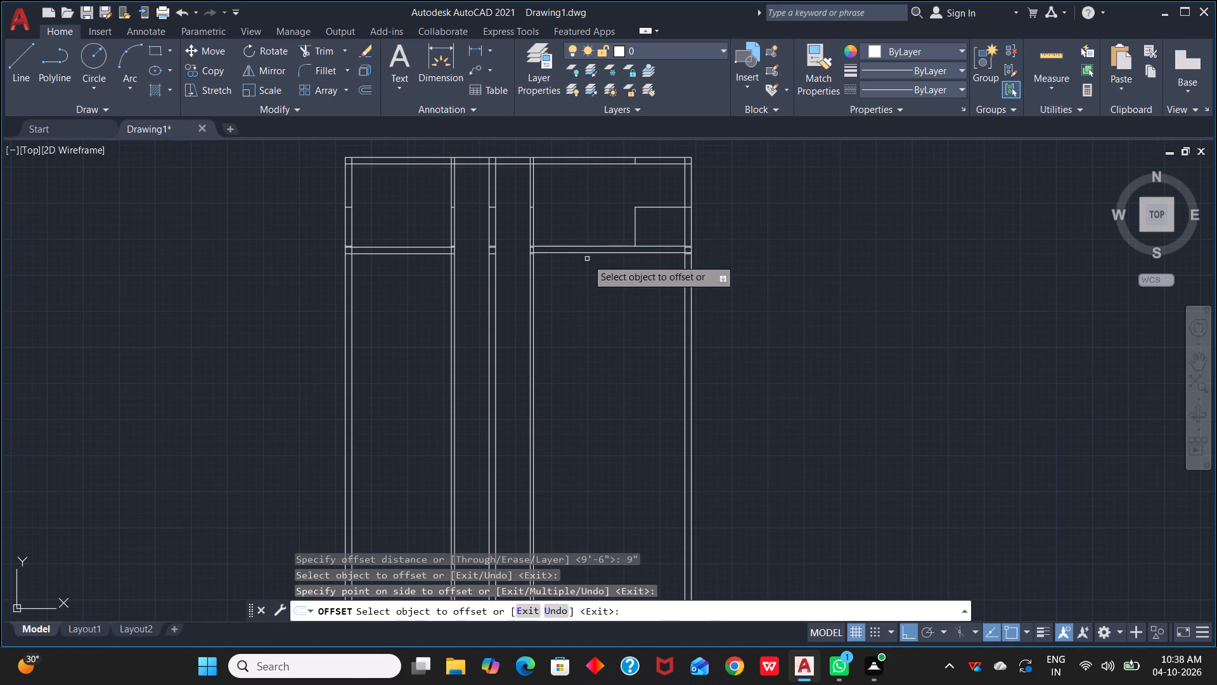
pyautogui.scroll(4, 579, 269)
pyautogui.scroll(-1, 439, 261)
pyautogui.moveTo(439, 261); pyautogui.dragTo(637, 356, button='middle')
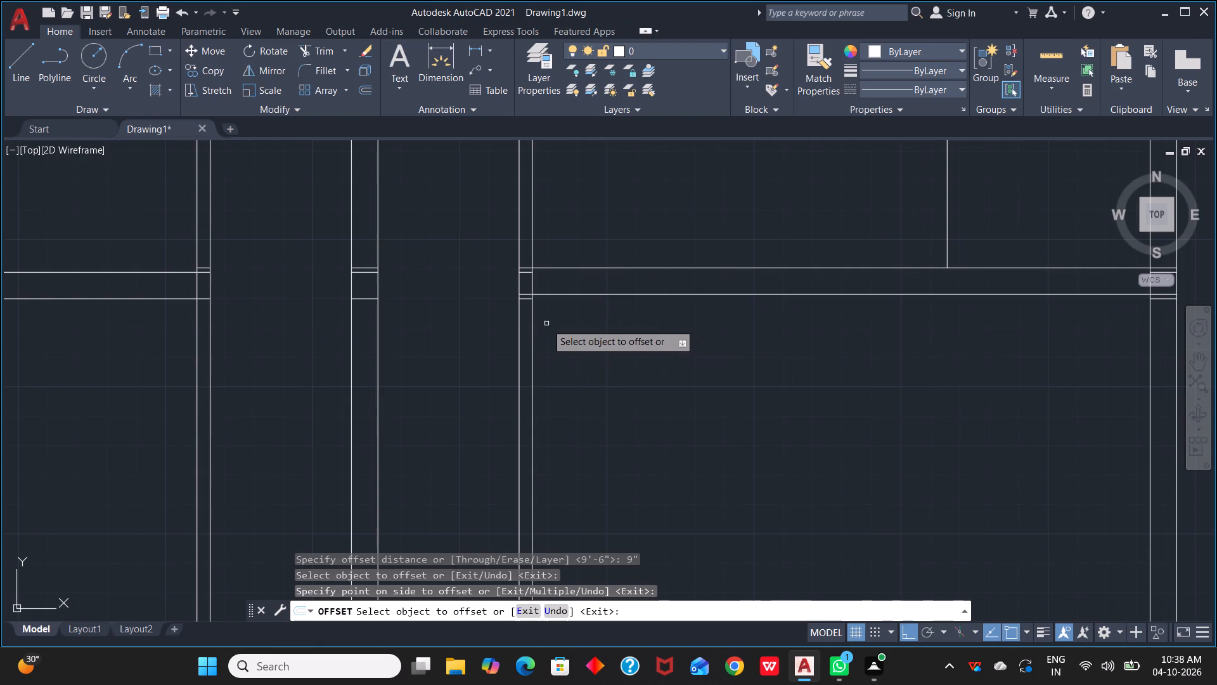
pyautogui.press('Escape')
pyautogui.press('Escape')
# Trim the leftover stubs of the old horizontal wall pair inside the third partition and inside the right outer wall.
pyautogui.write('tr')
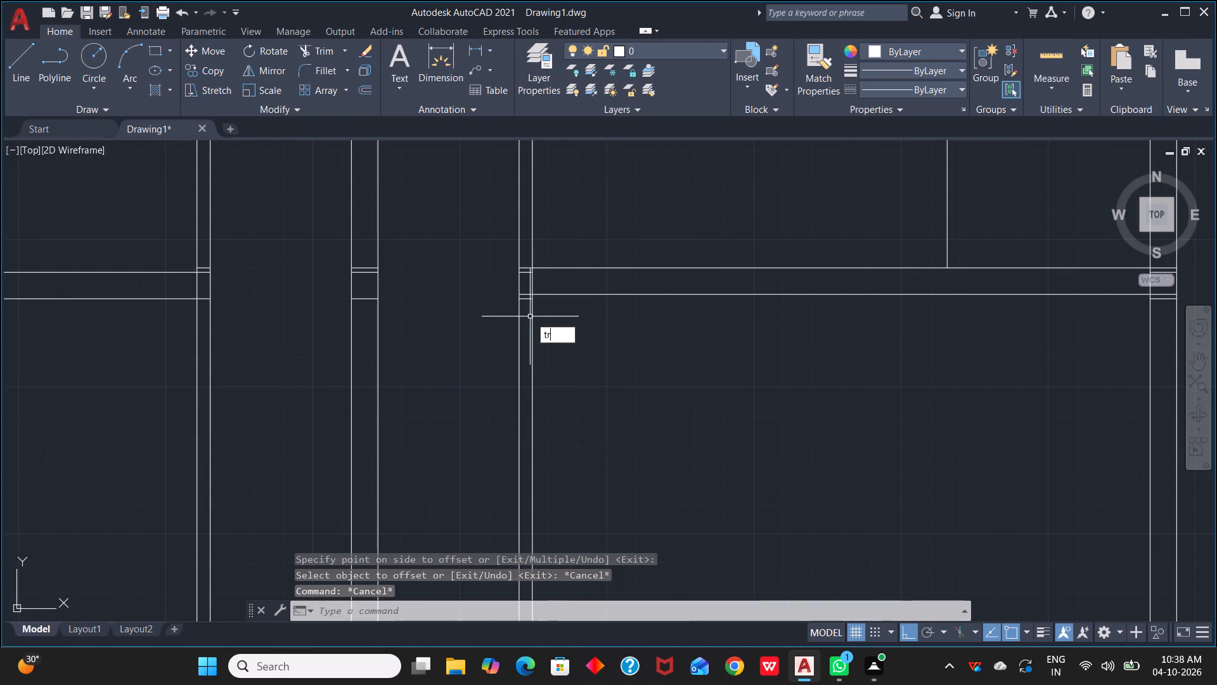
pyautogui.press('space')
pyautogui.click(526, 299)
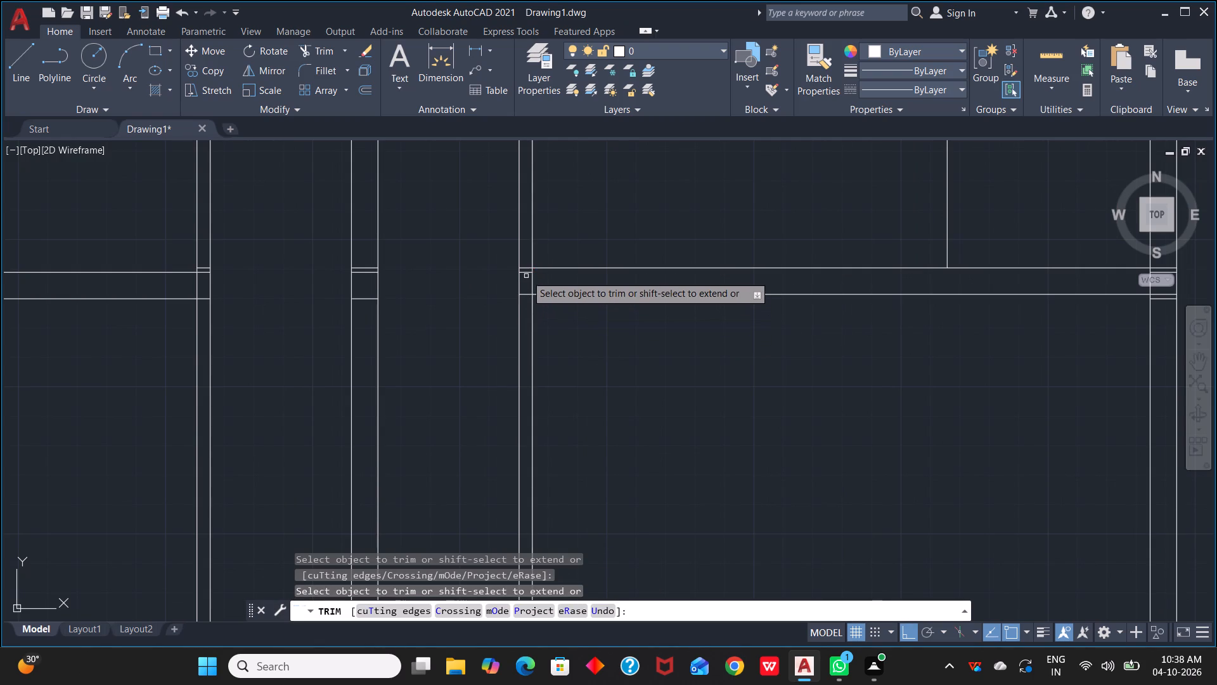
pyautogui.click(526, 274)
pyautogui.scroll(-3, 655, 330)
pyautogui.moveTo(764, 354); pyautogui.dragTo(562, 365, button='middle')
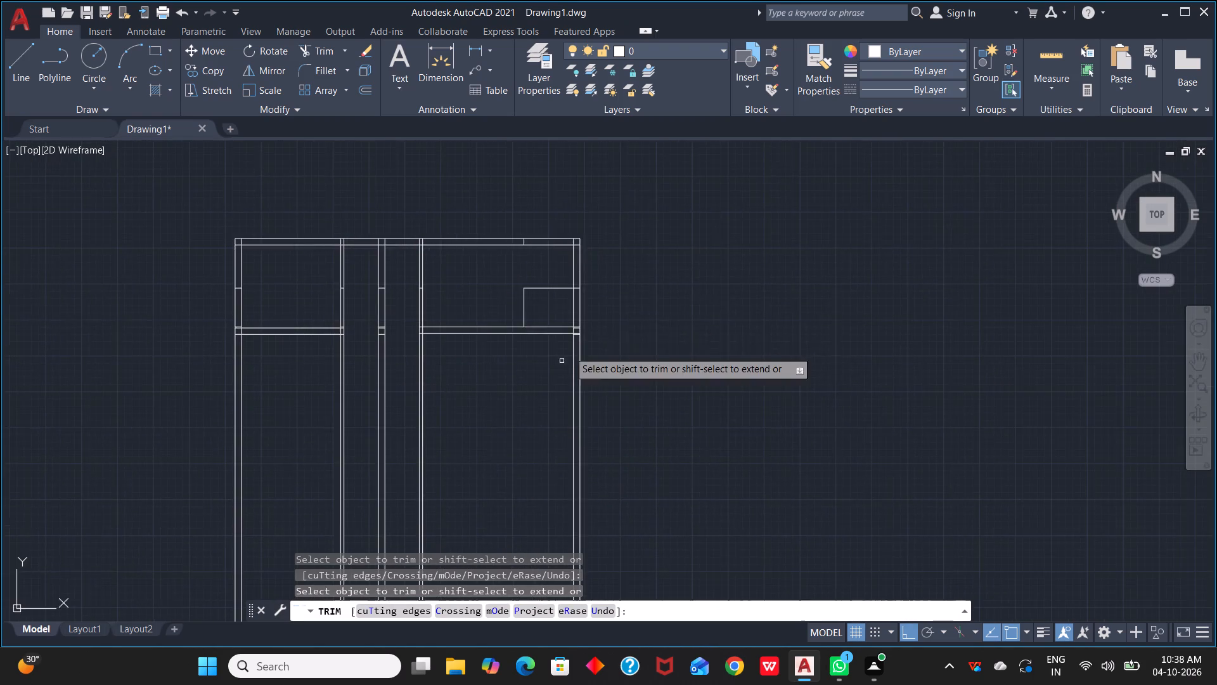
pyautogui.scroll(4, 593, 328)
pyautogui.click(482, 327)
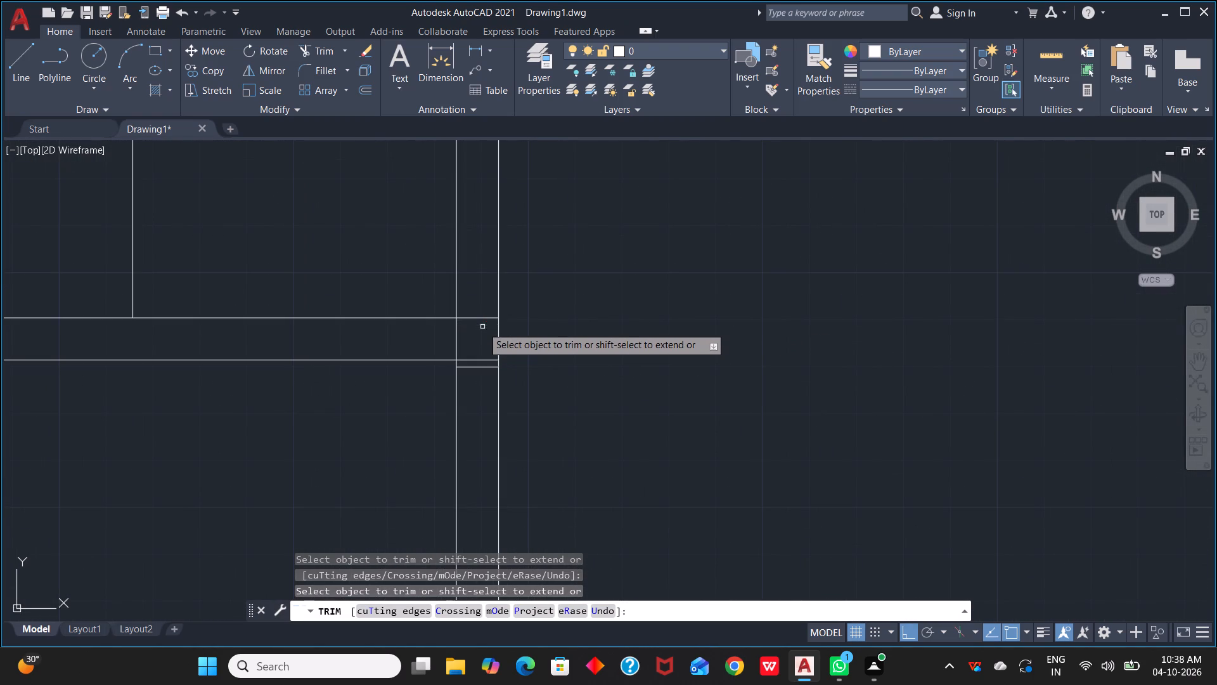
pyautogui.click(481, 367)
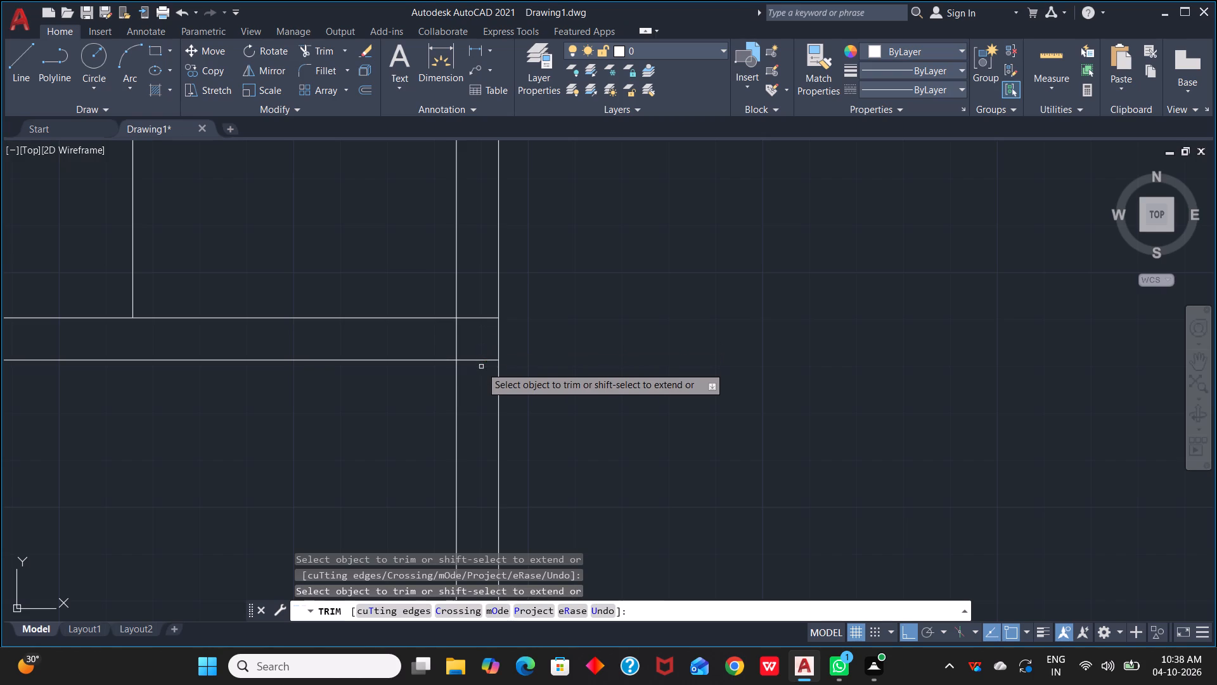
pyautogui.scroll(-3, 567, 359)
pyautogui.moveTo(553, 332); pyautogui.dragTo(842, 324, button='middle')
pyautogui.scroll(3, 825, 339)
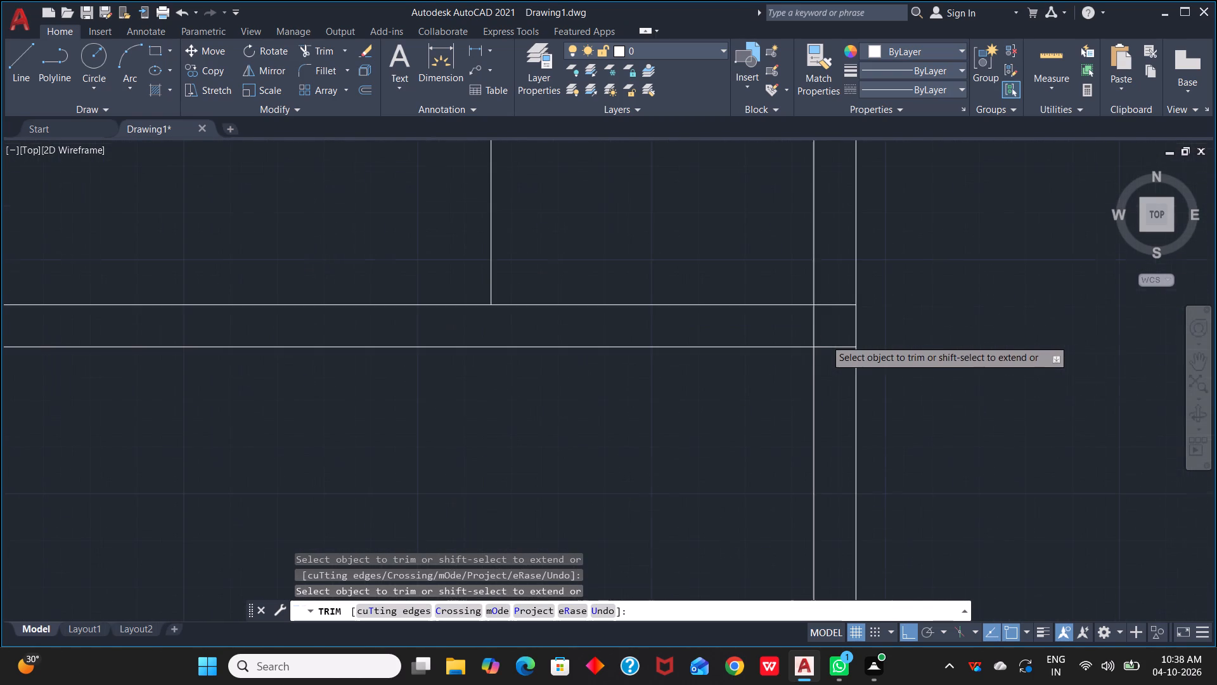
# Trim the cross wall pair's line ends inside the right outer wall and the third partition, opening the inner right wall line between them.
pyautogui.moveTo(806, 328); pyautogui.dragTo(834, 375)
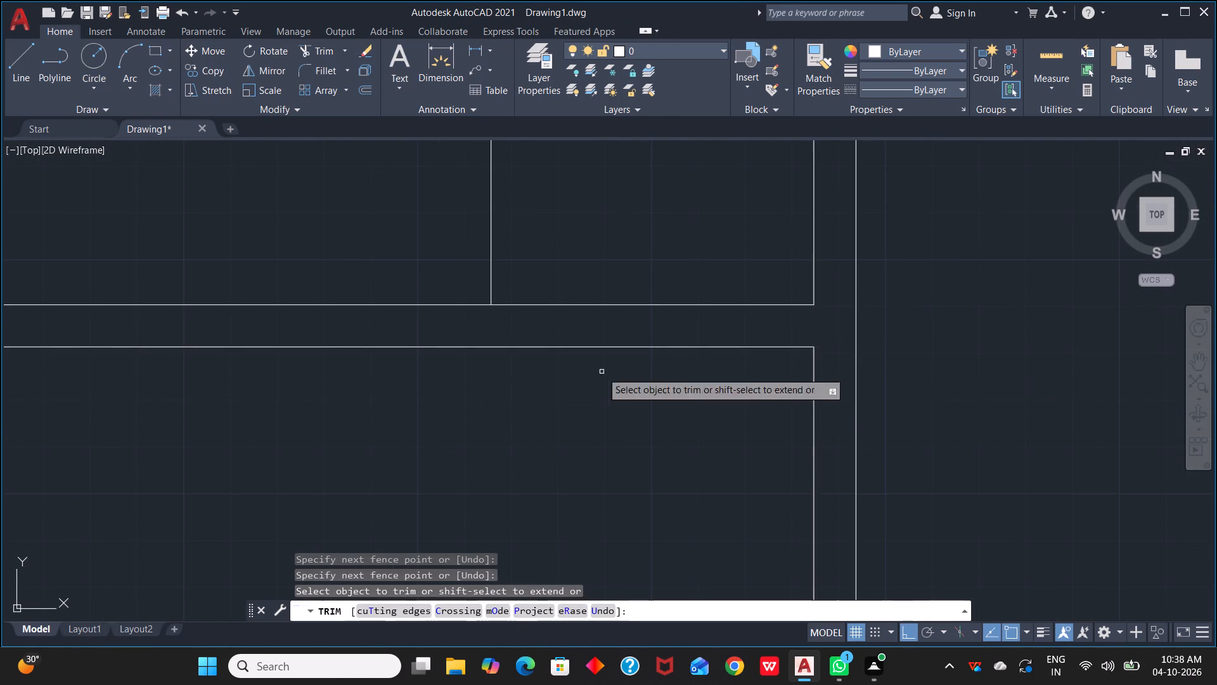
pyautogui.scroll(-1, 527, 379)
pyautogui.scroll(-2, 223, 389)
pyautogui.moveTo(160, 401); pyautogui.dragTo(519, 382, button='middle')
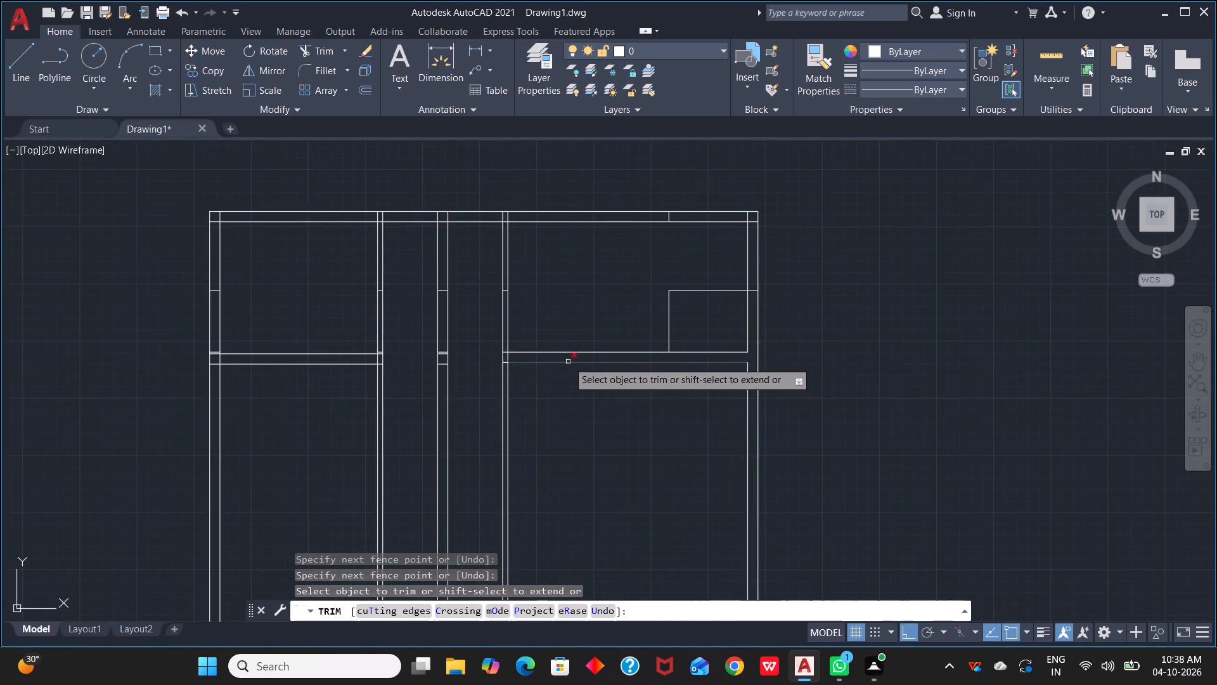
pyautogui.scroll(3, 569, 356)
pyautogui.click(306, 323)
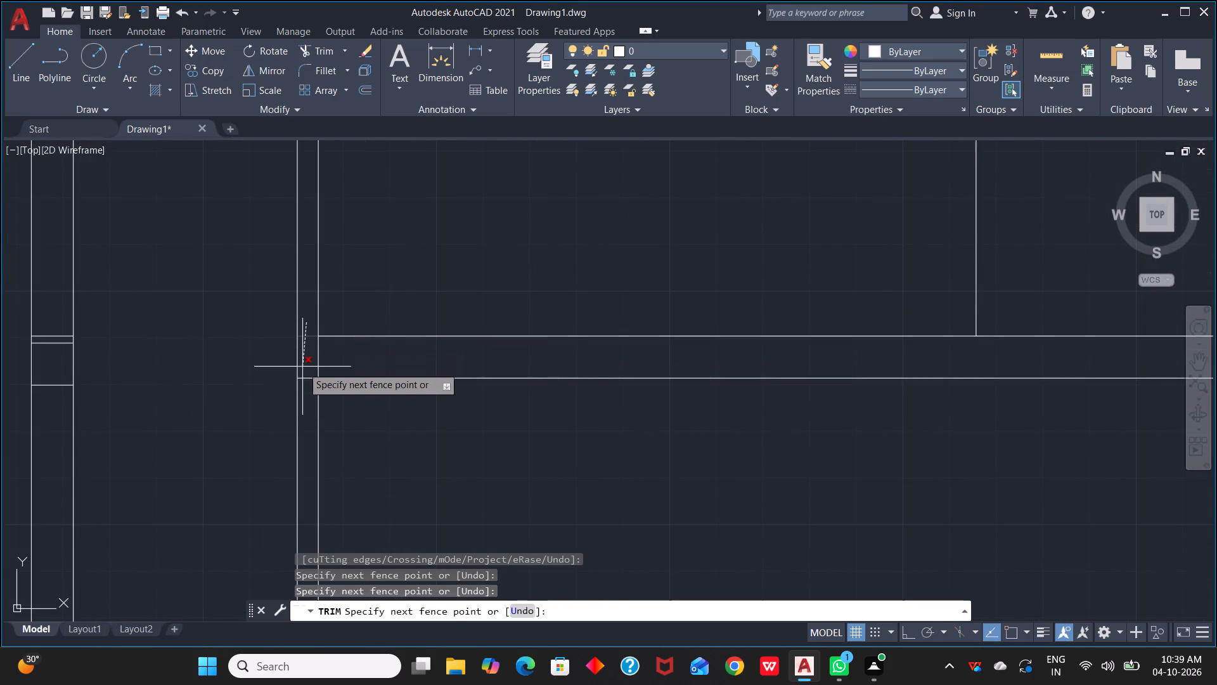
pyautogui.click(306, 386)
# Trim all leftover horizontal stubs inside the second partition.
pyautogui.scroll(-2, 307, 372)
pyautogui.moveTo(307, 372); pyautogui.dragTo(724, 369, button='middle')
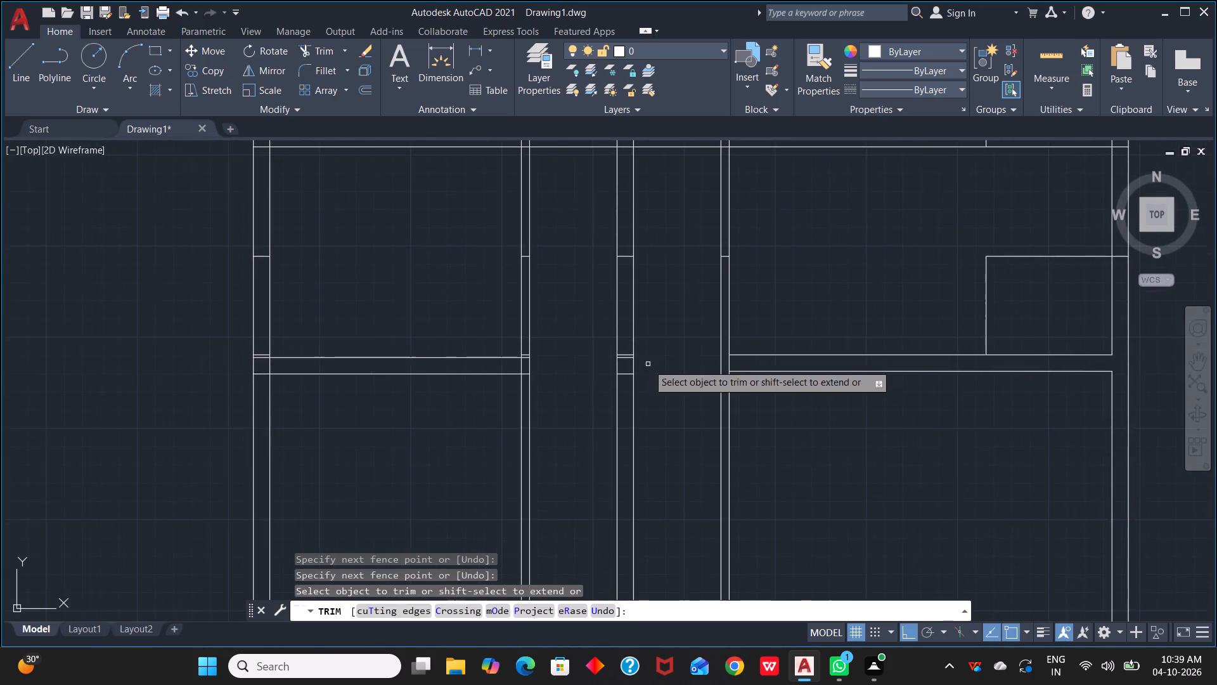
pyautogui.scroll(2, 612, 359)
pyautogui.scroll(-1, 651, 181)
pyautogui.moveTo(650, 181); pyautogui.dragTo(664, 273, button='middle')
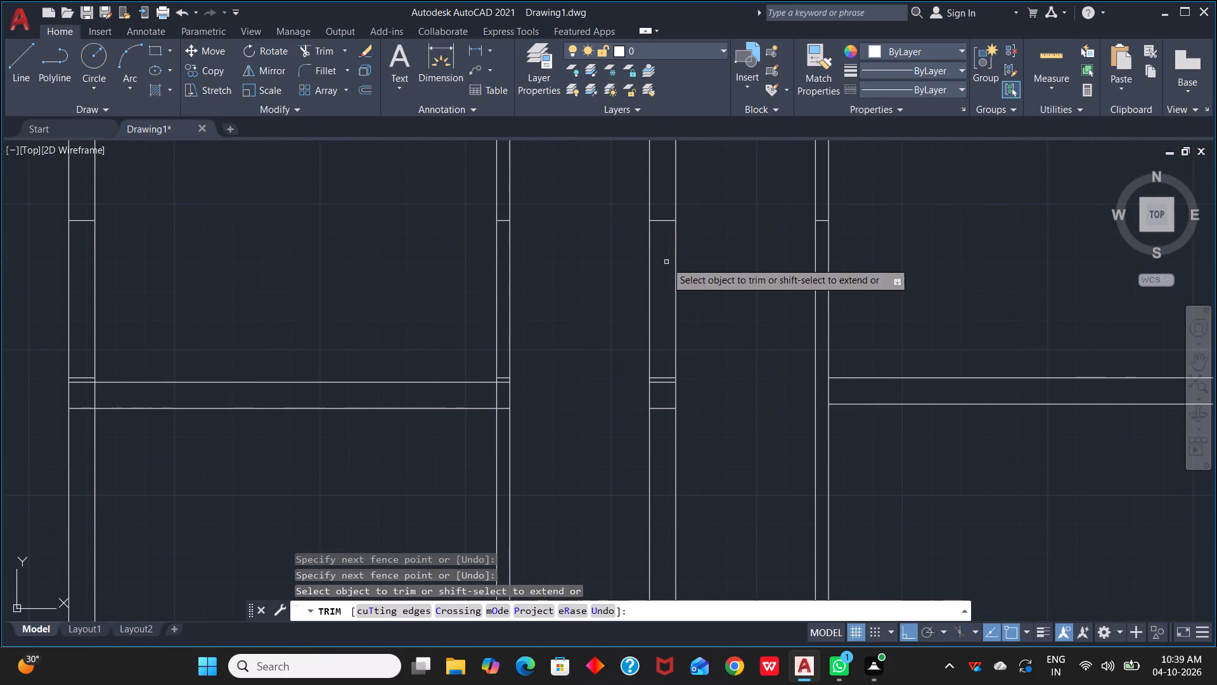
pyautogui.click(664, 202)
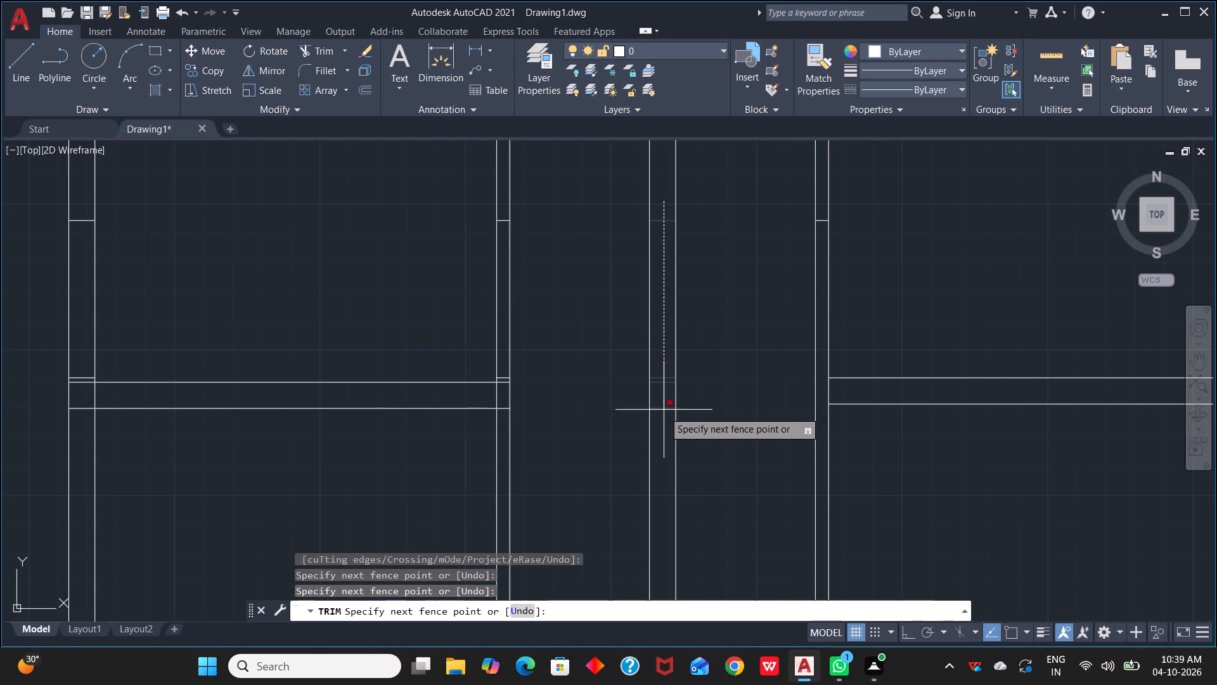
pyautogui.click(662, 422)
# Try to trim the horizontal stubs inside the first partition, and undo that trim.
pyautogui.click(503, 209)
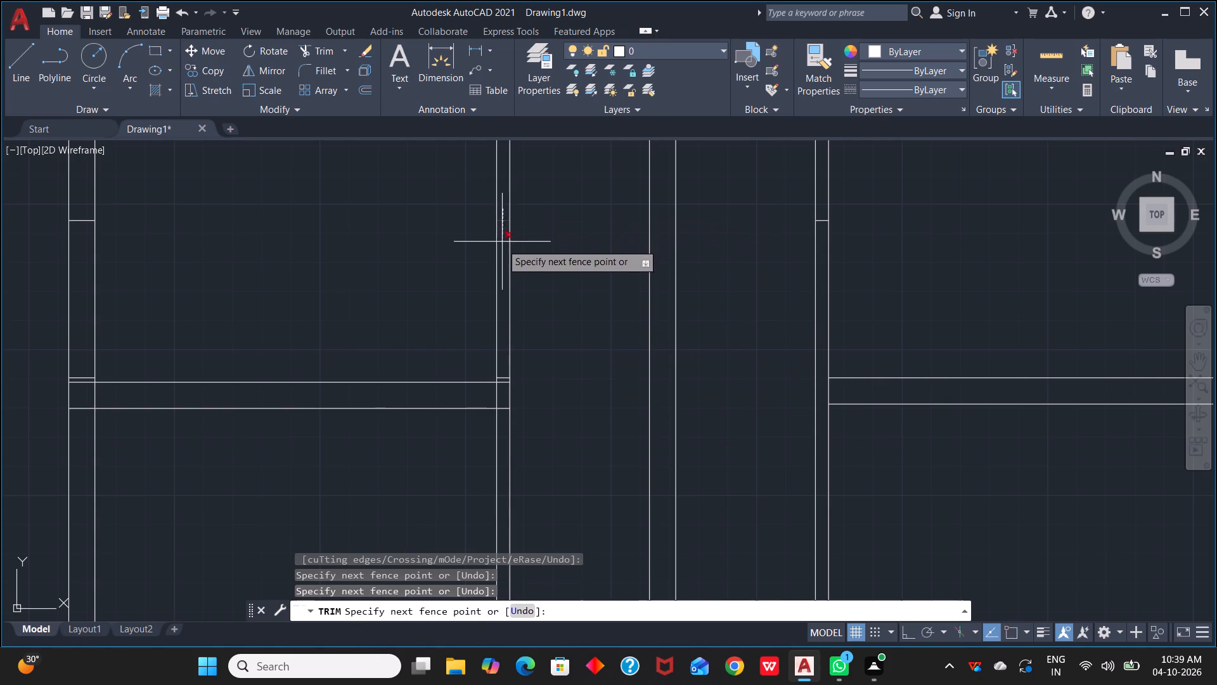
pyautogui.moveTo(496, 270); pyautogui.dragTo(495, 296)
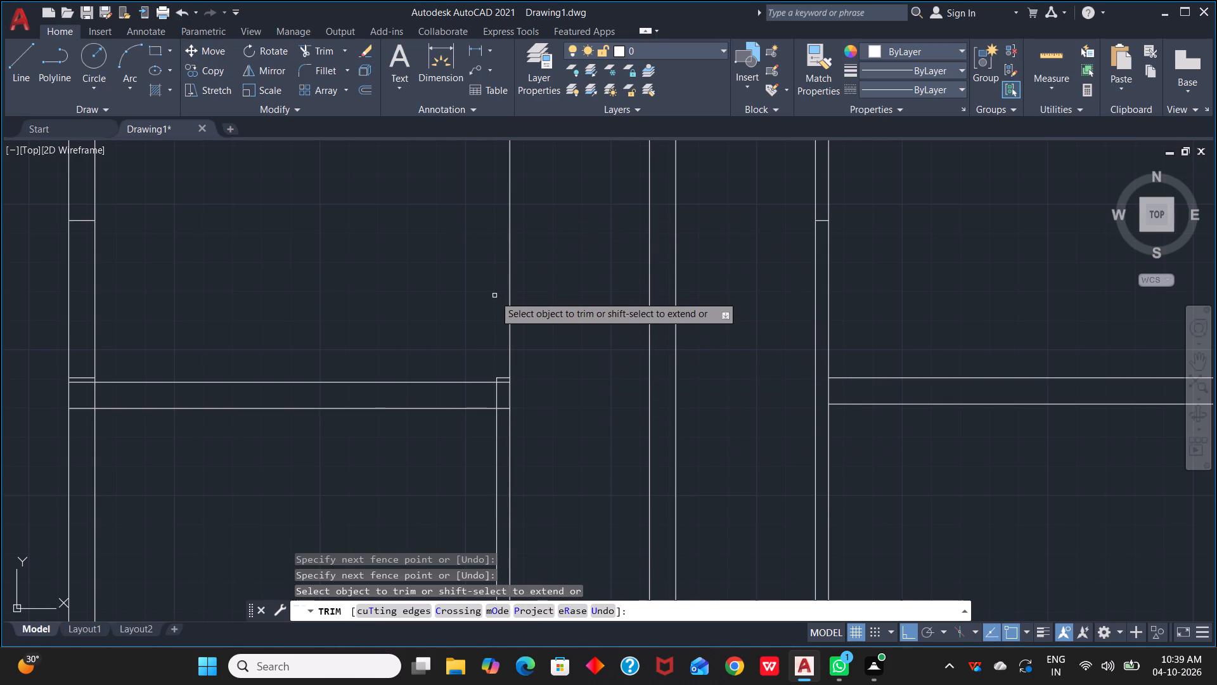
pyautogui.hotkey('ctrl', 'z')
# Trim the horizontal stubs inside the first partition and its left line's segment between the horizontal wall pair.
pyautogui.scroll(1, 472, 280)
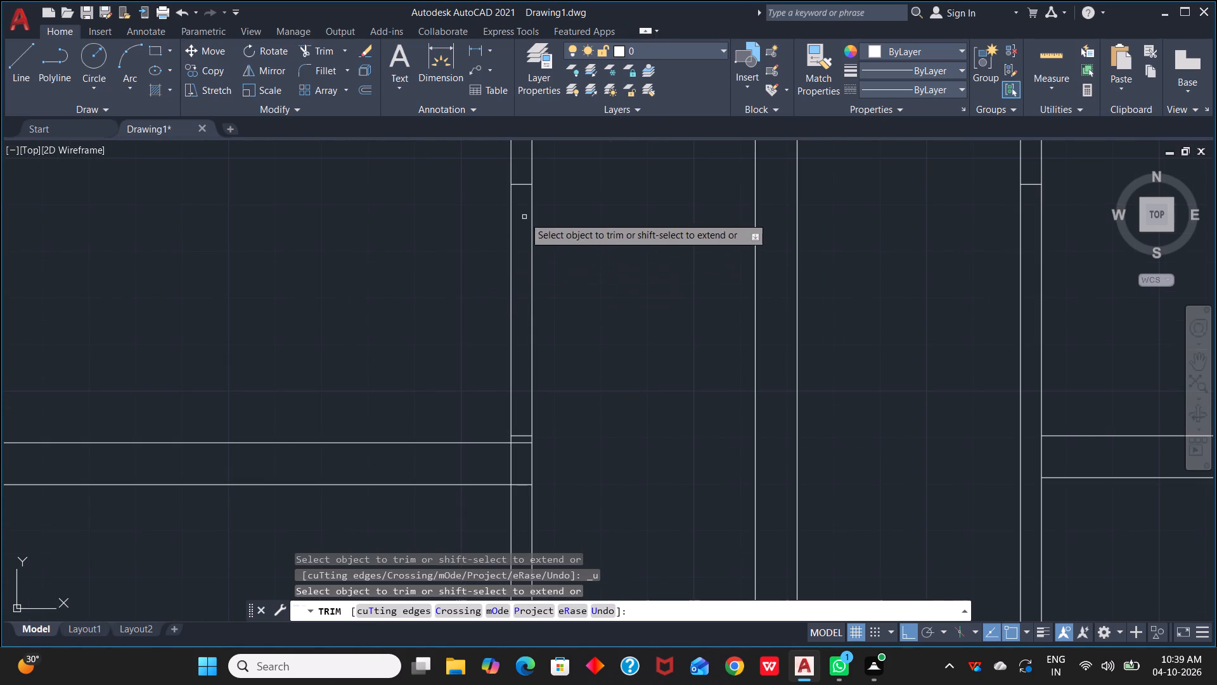
pyautogui.click(520, 171)
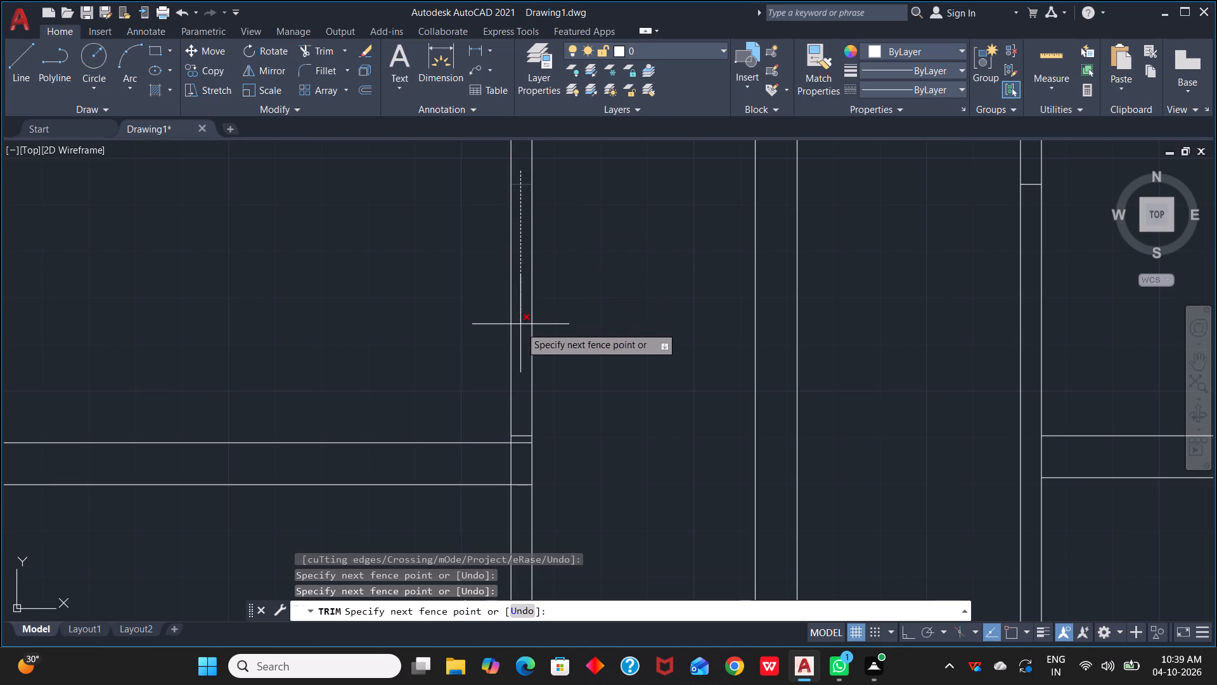
pyautogui.click(524, 506)
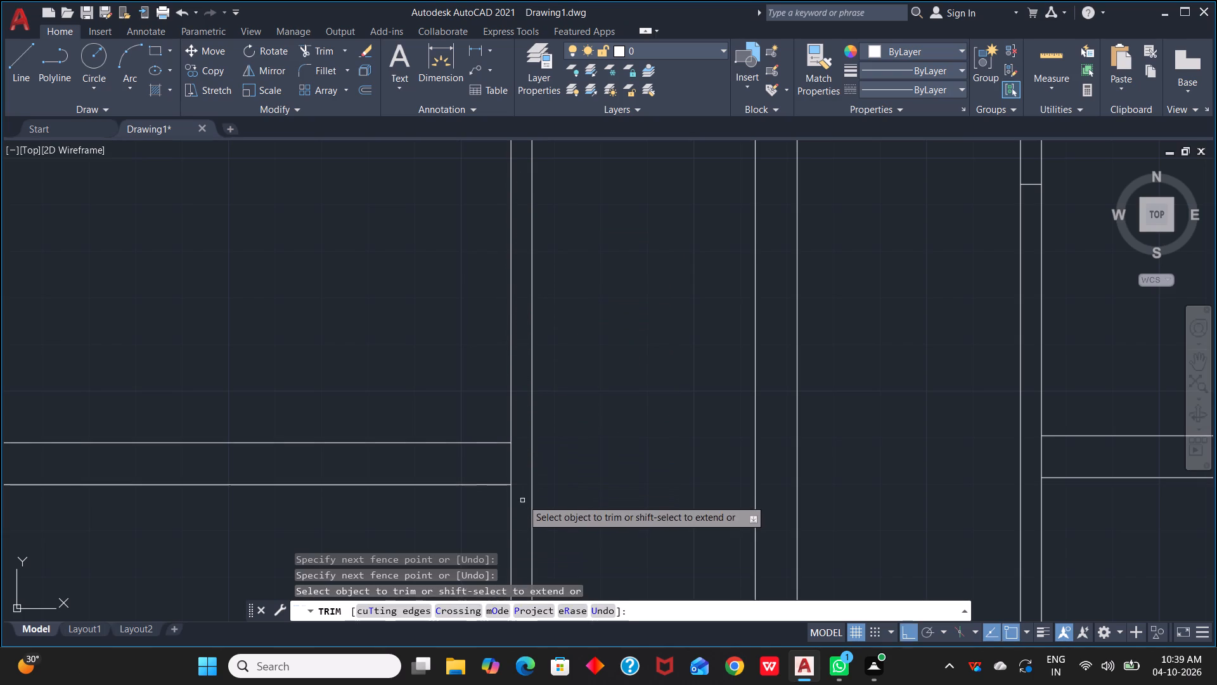
pyautogui.moveTo(521, 473); pyautogui.dragTo(505, 465)
# Trim the remaining upper horizontal stub inside the third partition.
pyautogui.scroll(-3, 589, 424)
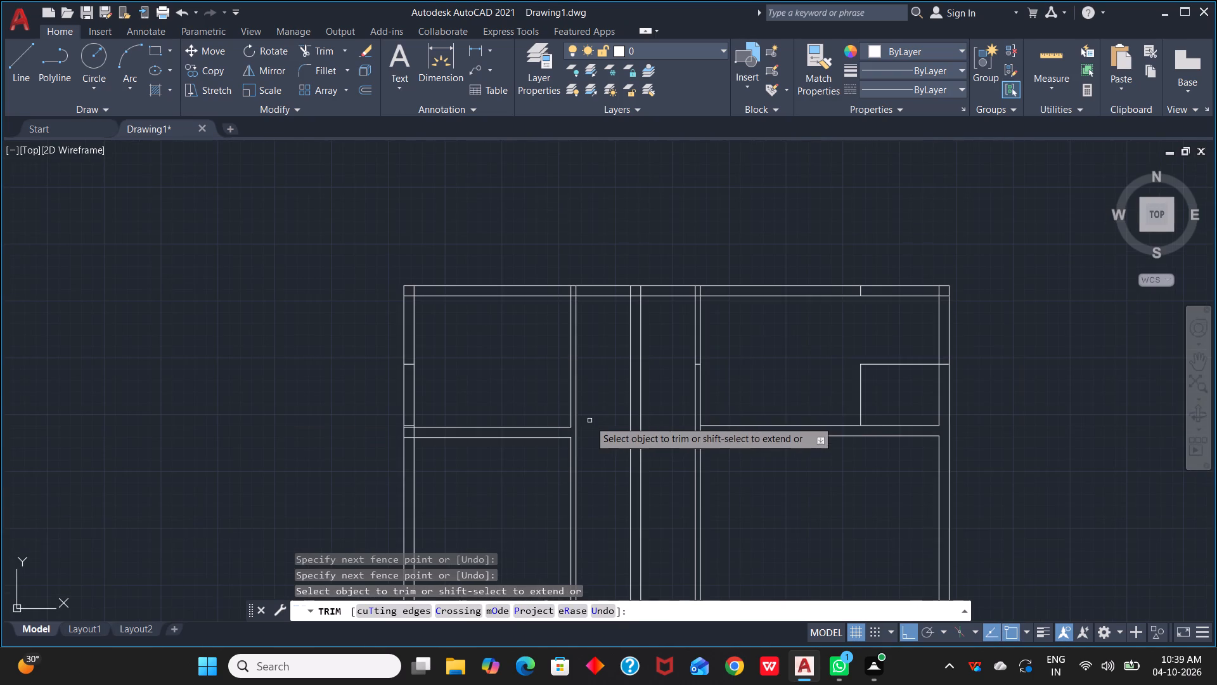
pyautogui.scroll(3, 712, 374)
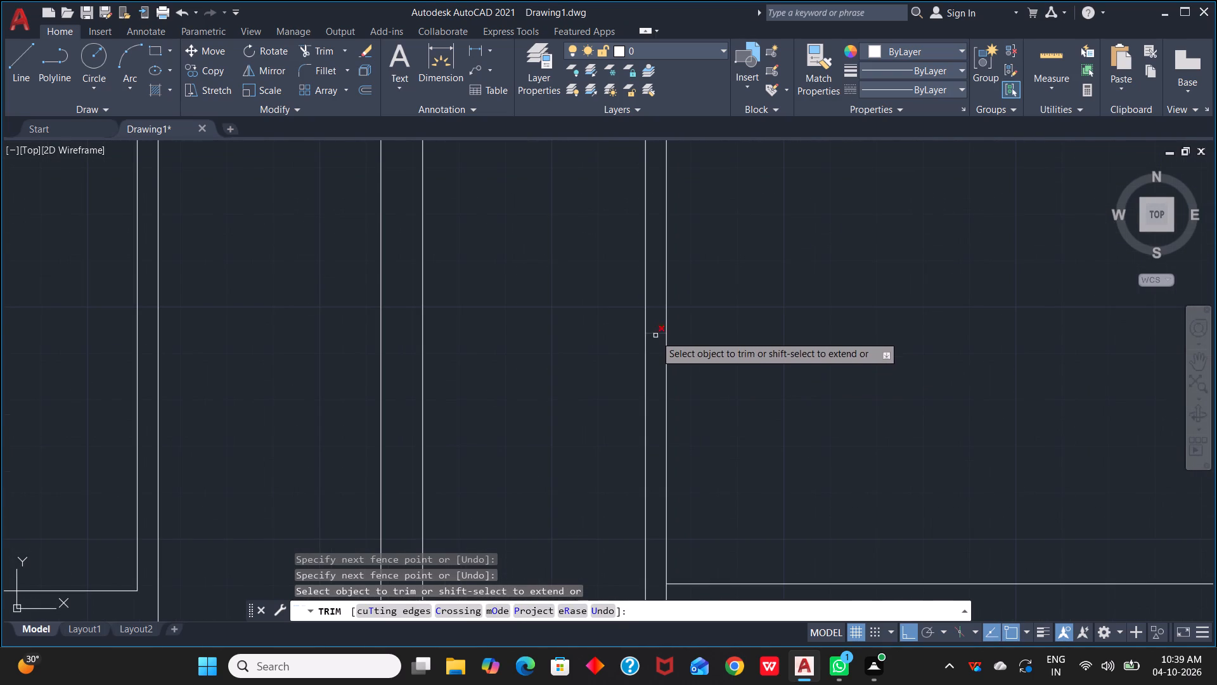
pyautogui.click(655, 336)
pyautogui.click(655, 326)
# Trim the overlapping inner lines at the top-left outer corner and all vertical line ends inside the top outer wall.
pyautogui.scroll(-2, 703, 282)
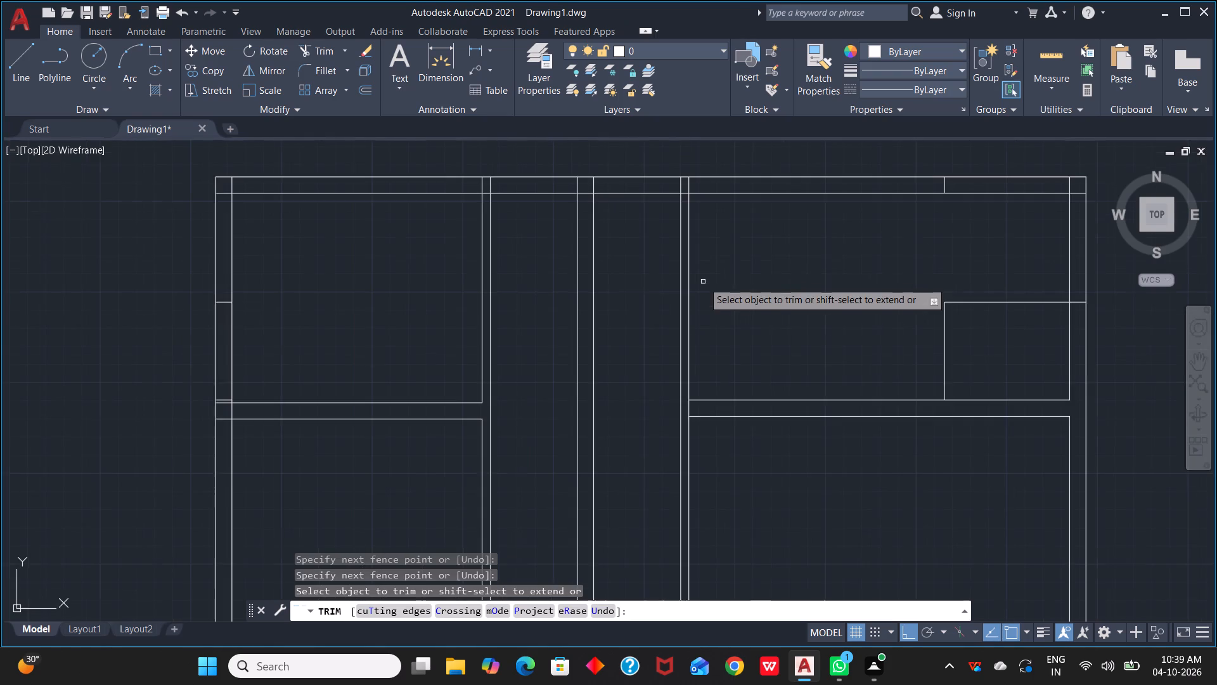
pyautogui.moveTo(705, 271); pyautogui.dragTo(733, 355, button='middle')
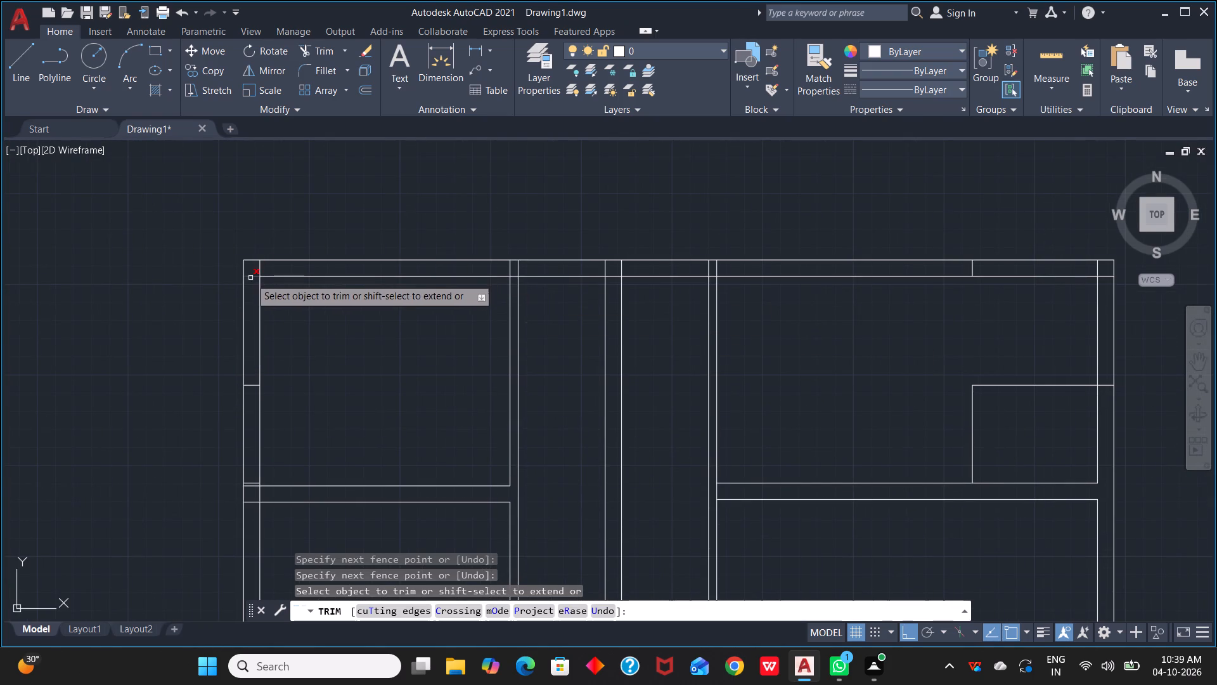
pyautogui.click(252, 282)
pyautogui.click(267, 264)
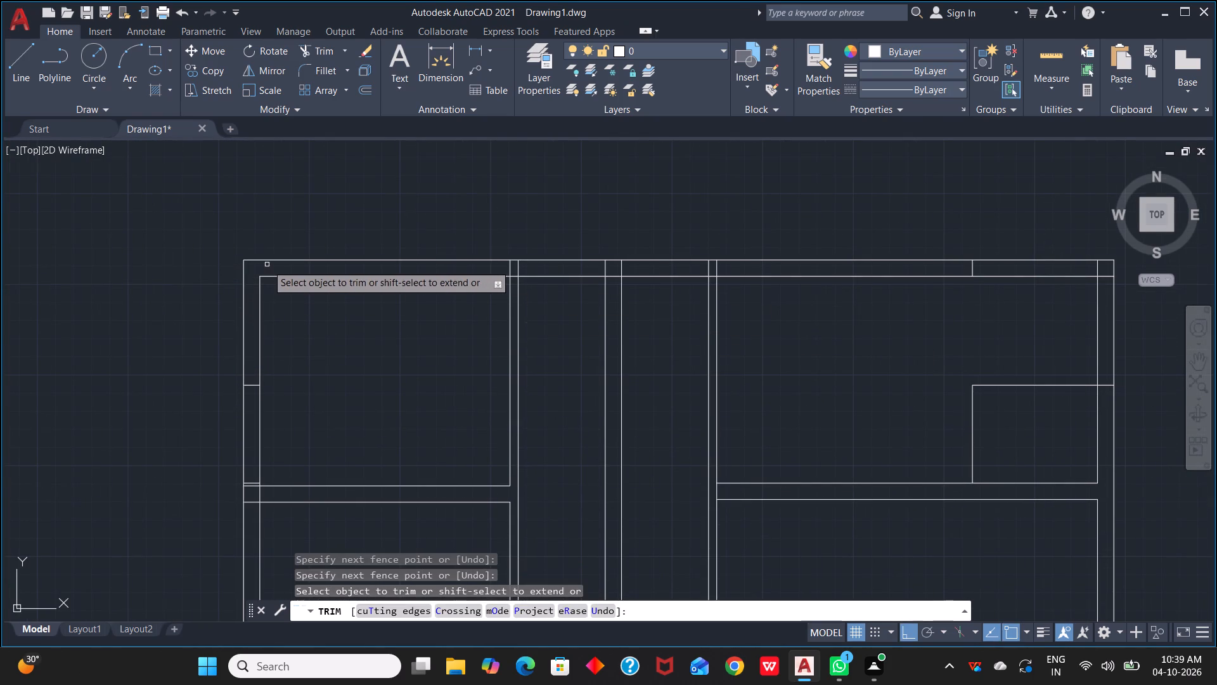
pyautogui.click(264, 267)
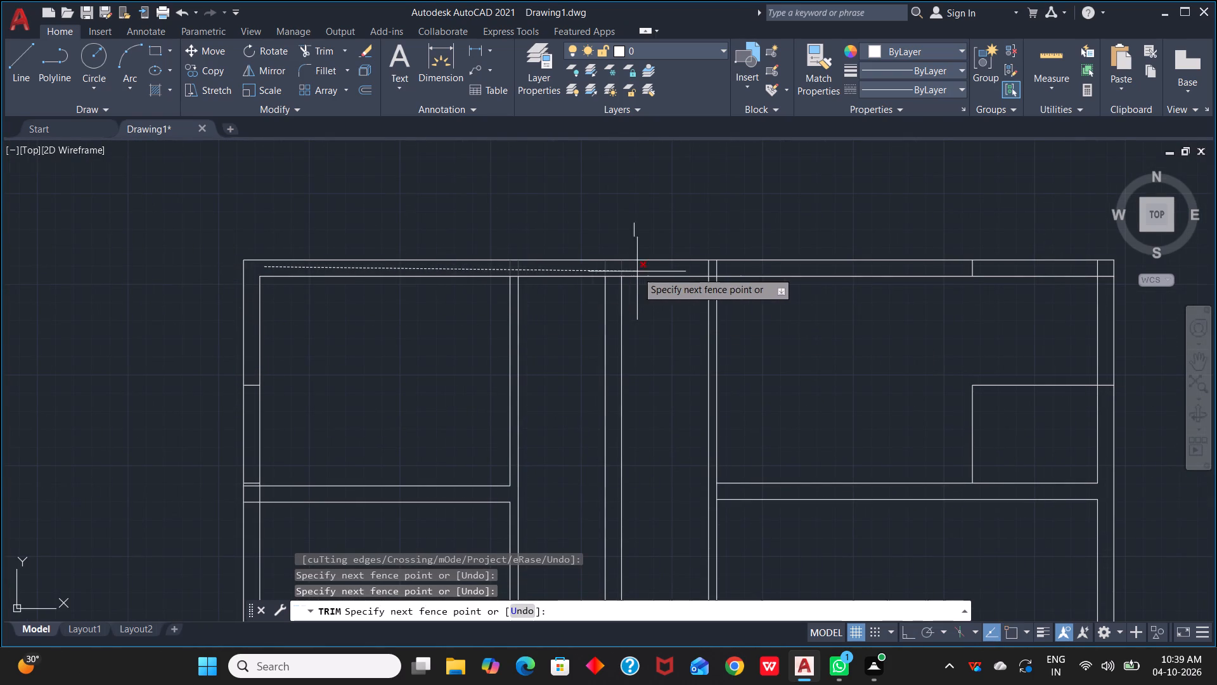
pyautogui.click(1100, 269)
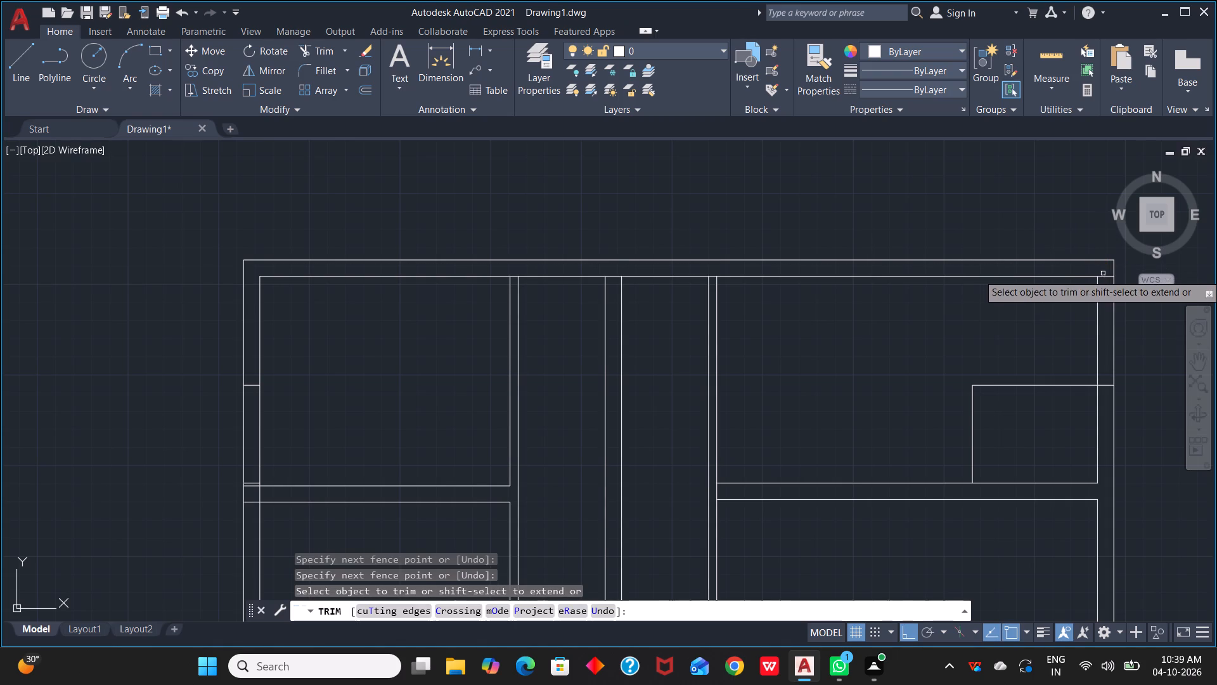
# Trim the top inner wall line's end and the small room's top line end inside the right outer wall.
pyautogui.scroll(-2, 723, 318)
pyautogui.moveTo(813, 327); pyautogui.dragTo(636, 292, button='middle')
pyautogui.scroll(3, 654, 284)
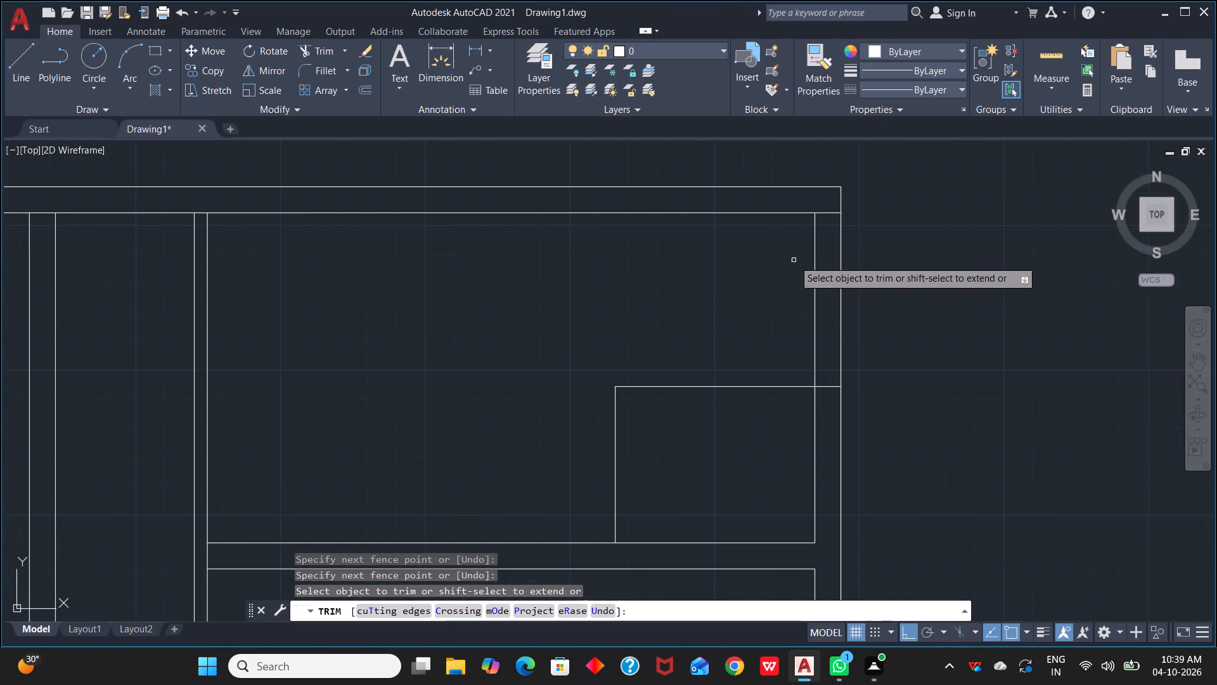
pyautogui.click(823, 203)
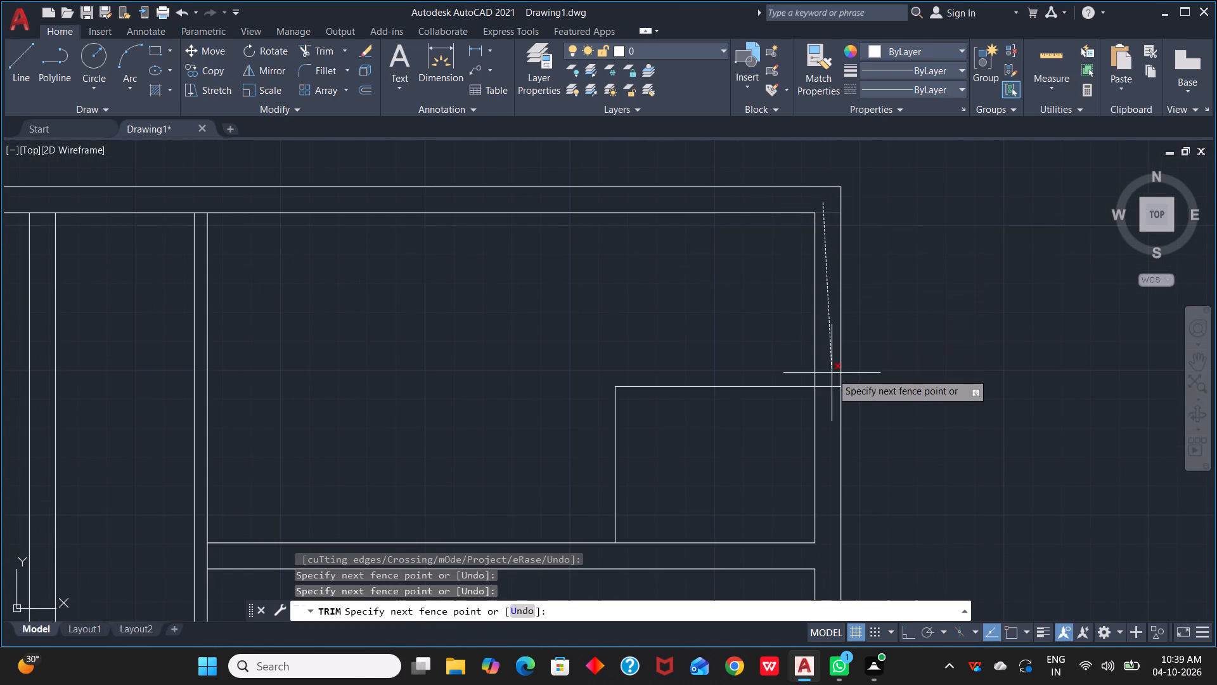
pyautogui.click(827, 407)
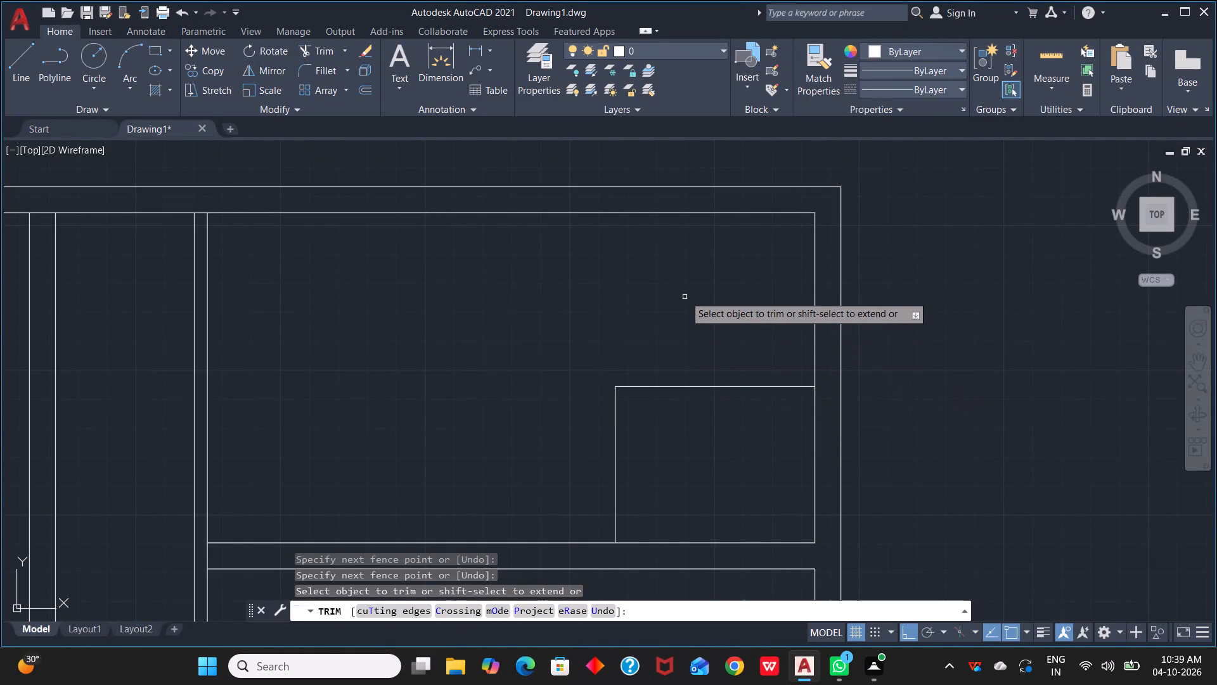
pyautogui.press('Escape')
# Offset the small room's top line 9" downward and the 11'9" vertical 9" to the right.
pyautogui.press('o')
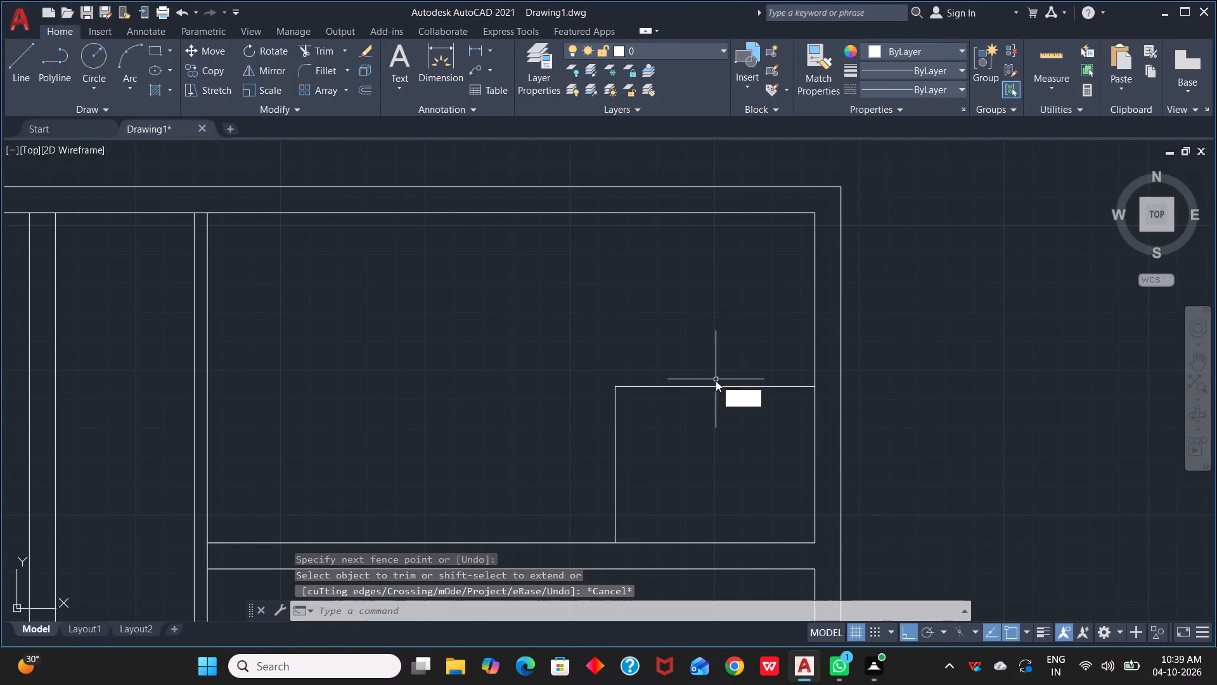
pyautogui.press('space')
pyautogui.press('space')
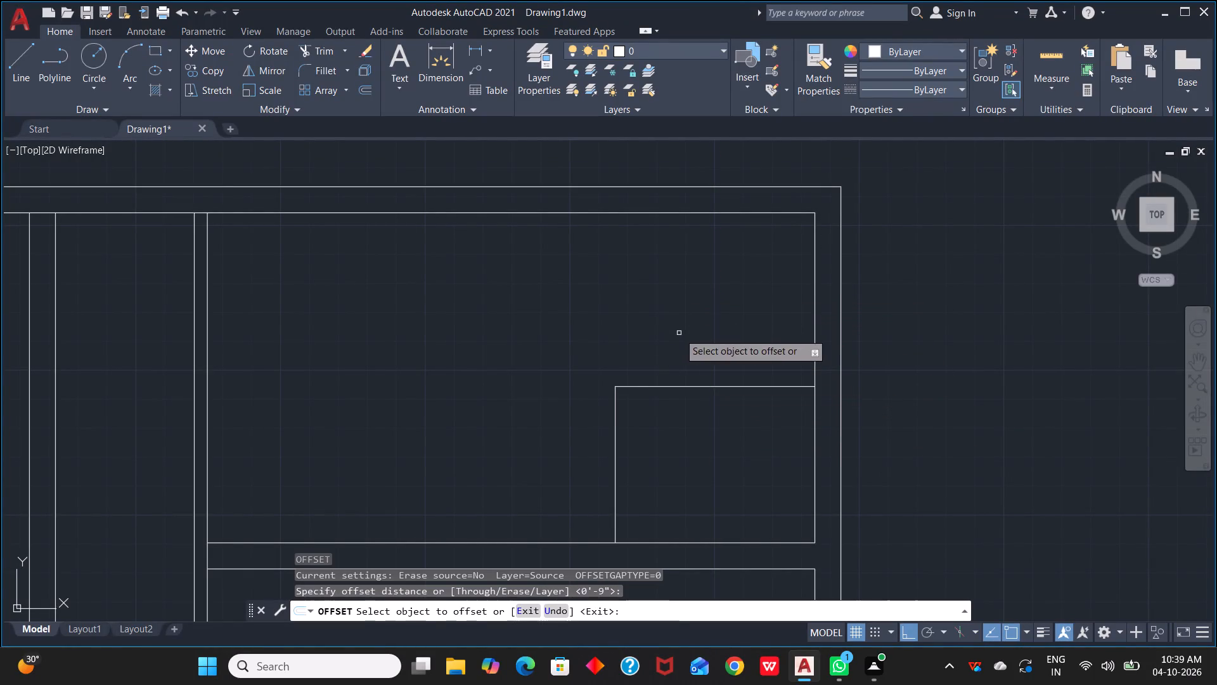
pyautogui.click(724, 388)
pyautogui.click(732, 405)
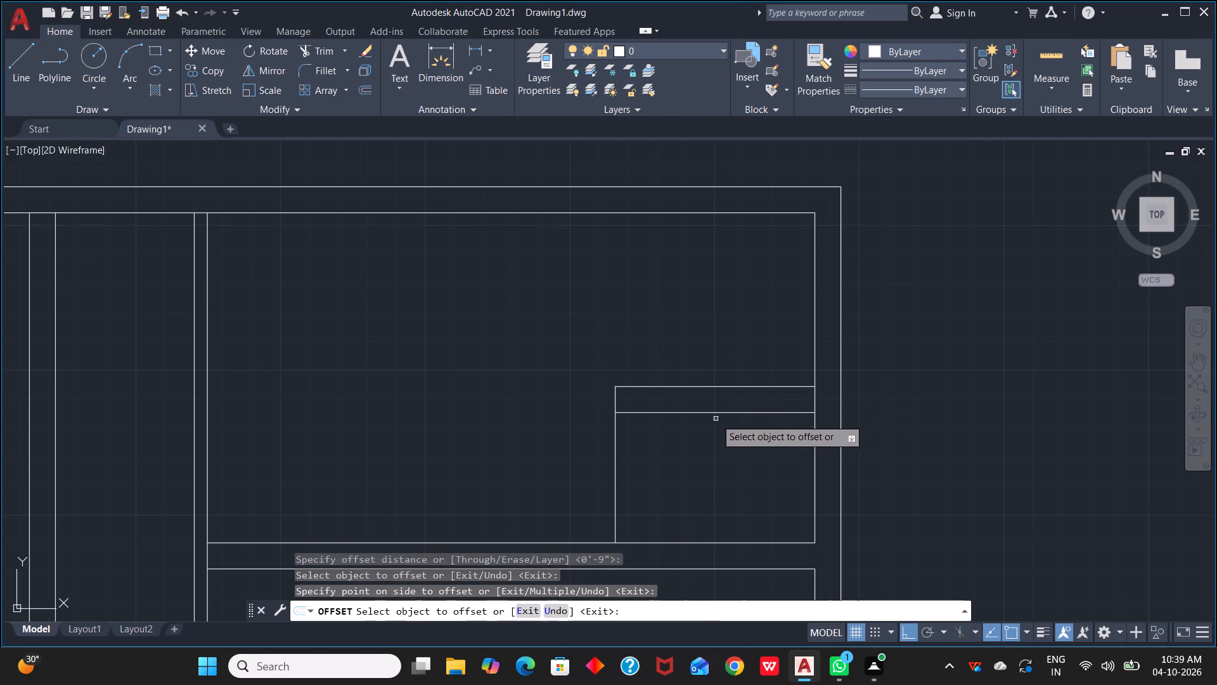
pyautogui.click(616, 476)
pyautogui.click(643, 476)
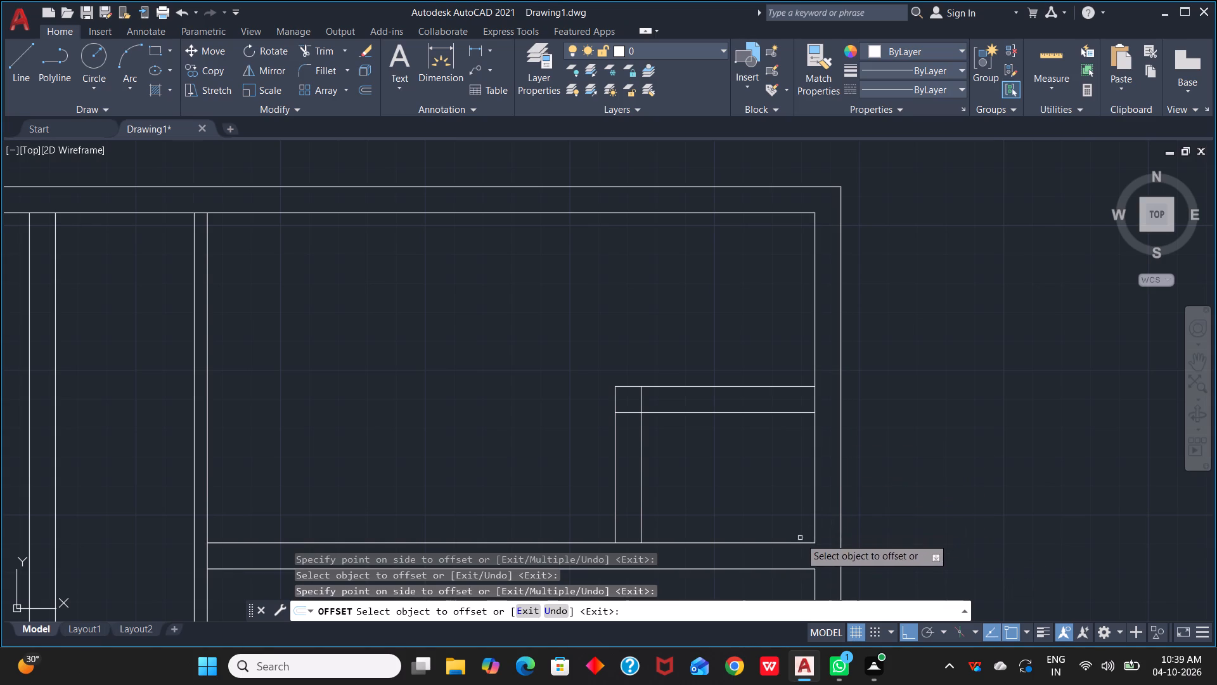
pyautogui.press('Escape')
pyautogui.press('Escape')
pyautogui.press('Escape')
# Extend the 9'6" line below the small room to the outer face of the right outer wall.
pyautogui.press('e')
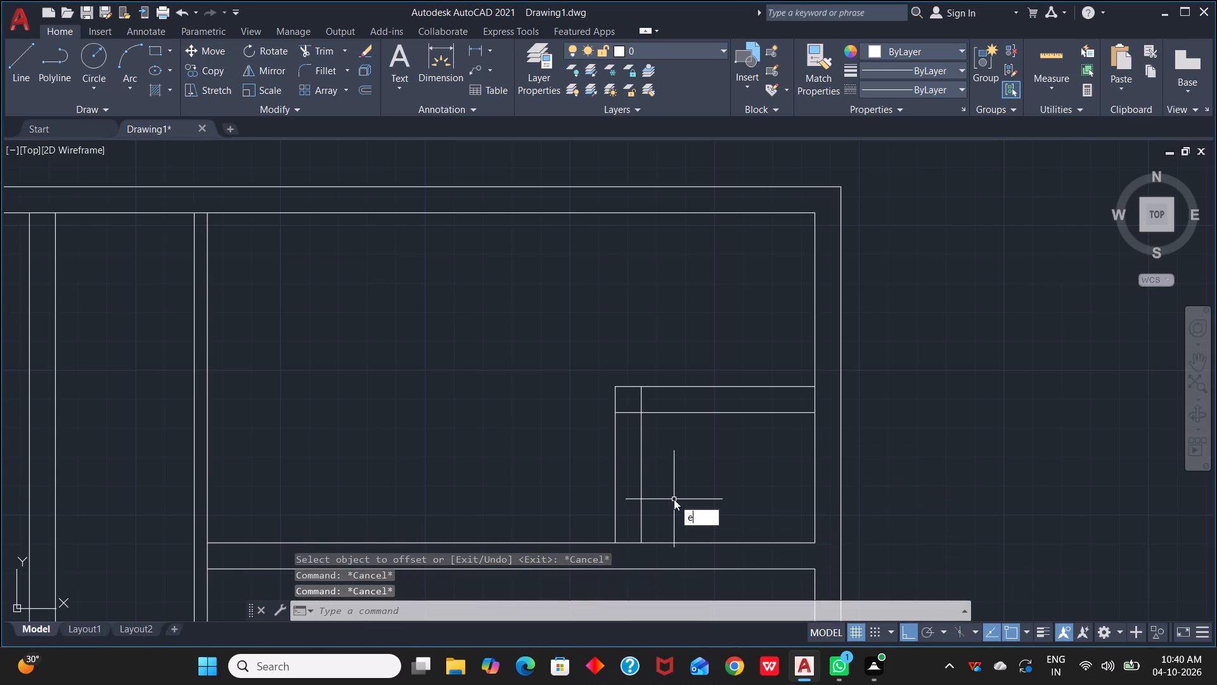
pyautogui.press('x')
pyautogui.press('space')
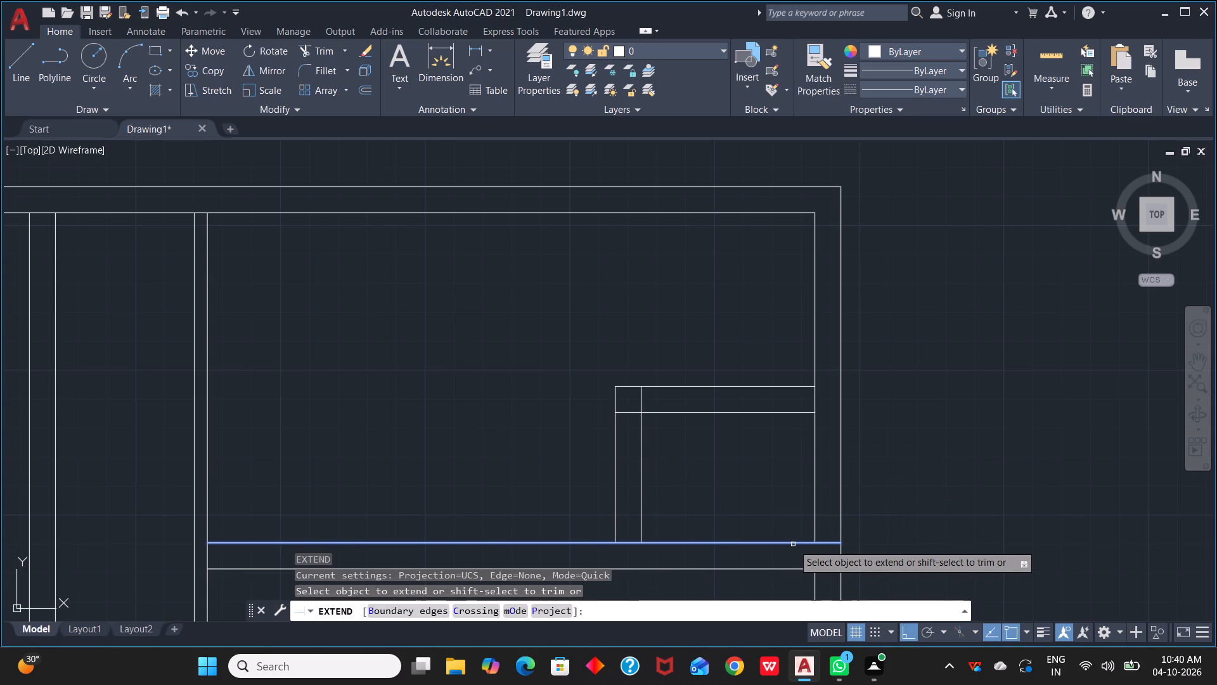
pyautogui.click(793, 544)
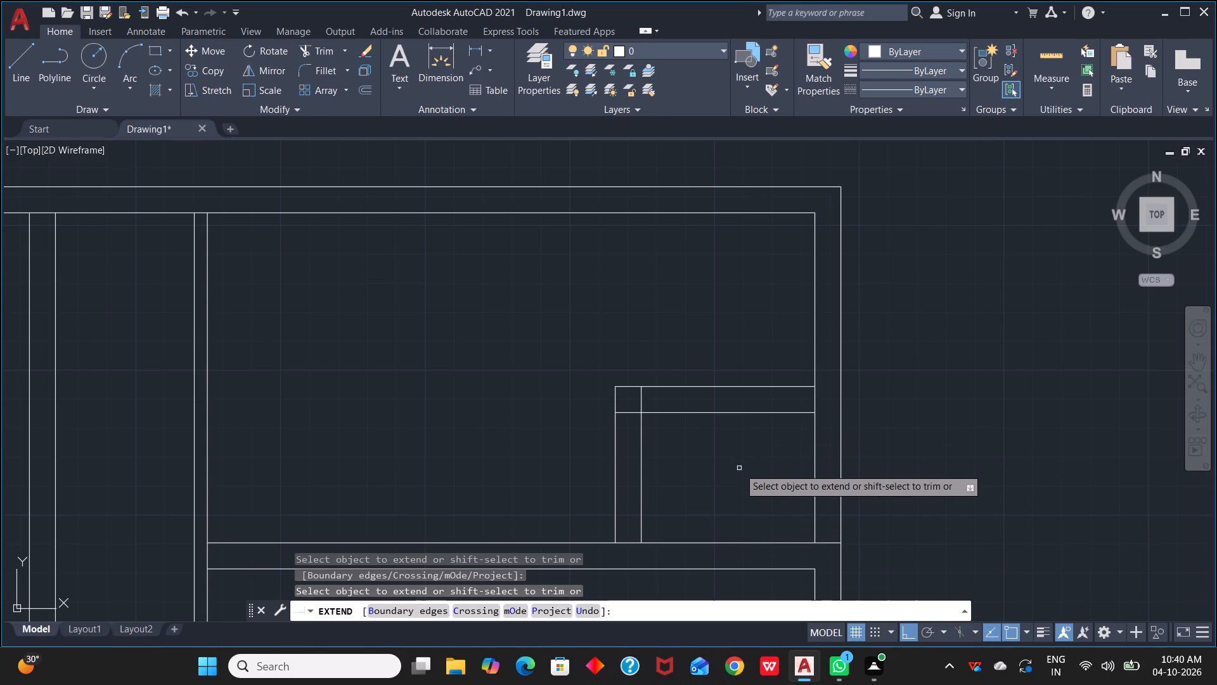
pyautogui.press('Escape')
pyautogui.press('Escape')
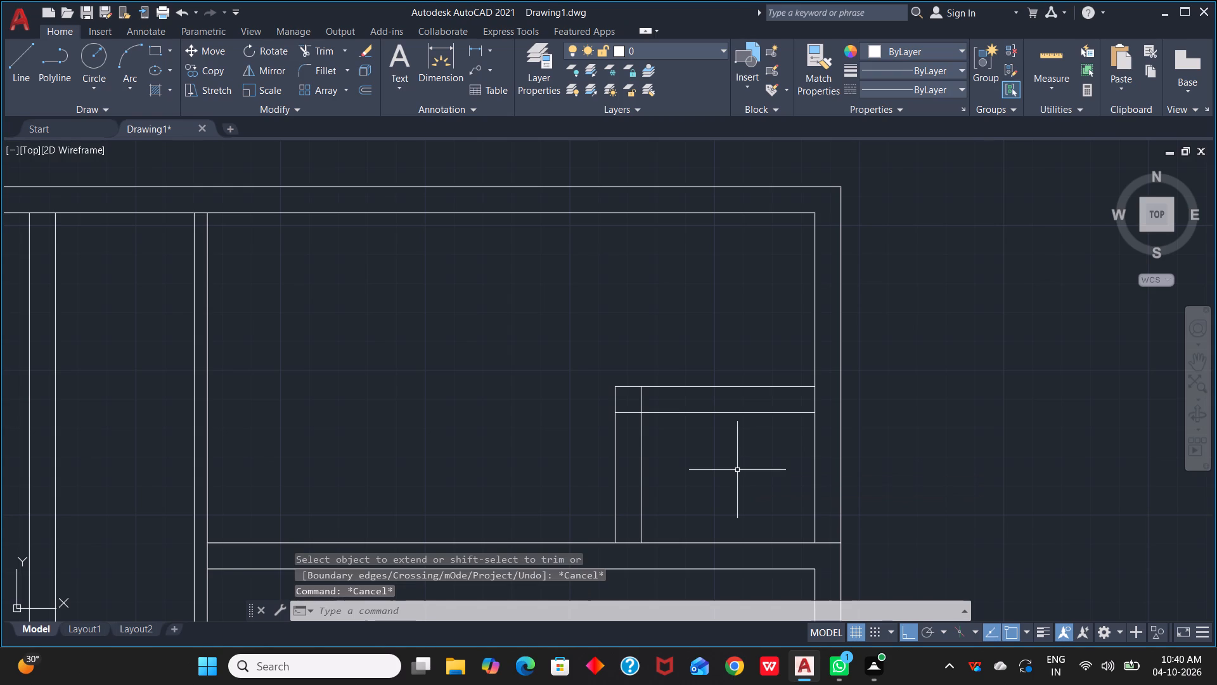
pyautogui.press('Escape')
pyautogui.press('Escape')
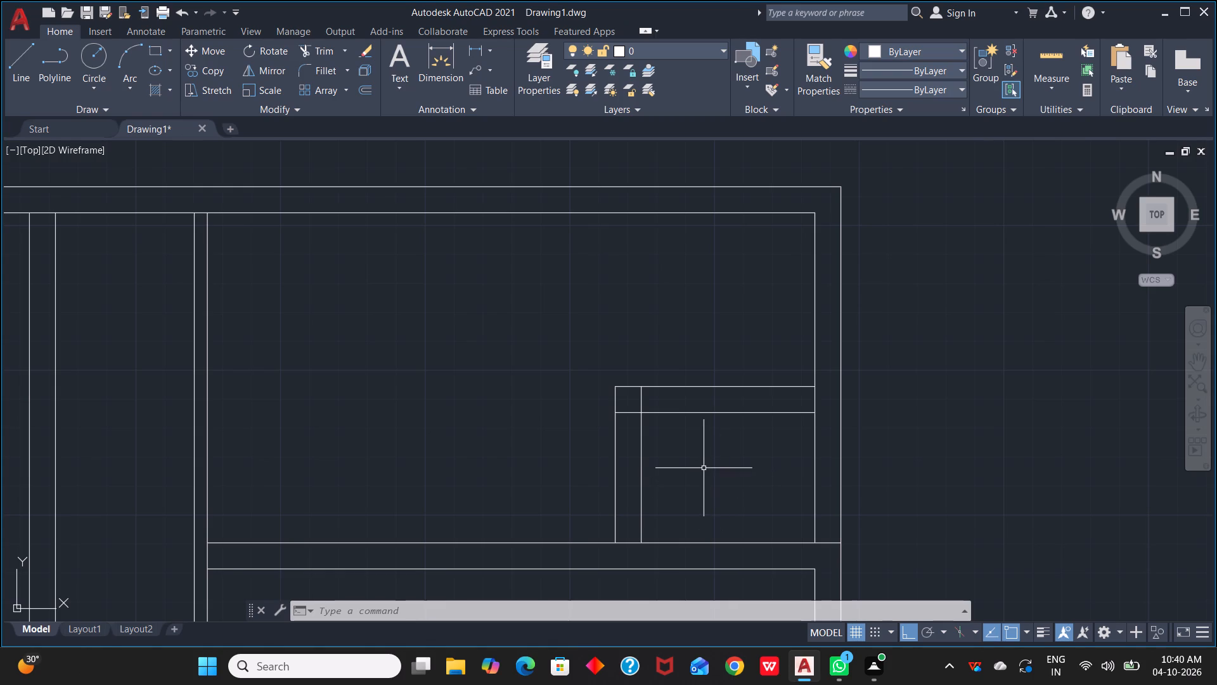
# Extend the small room's lower top-wall line to the right outer face, and the inner right wall line up to the top outer face.
pyautogui.write('ex')
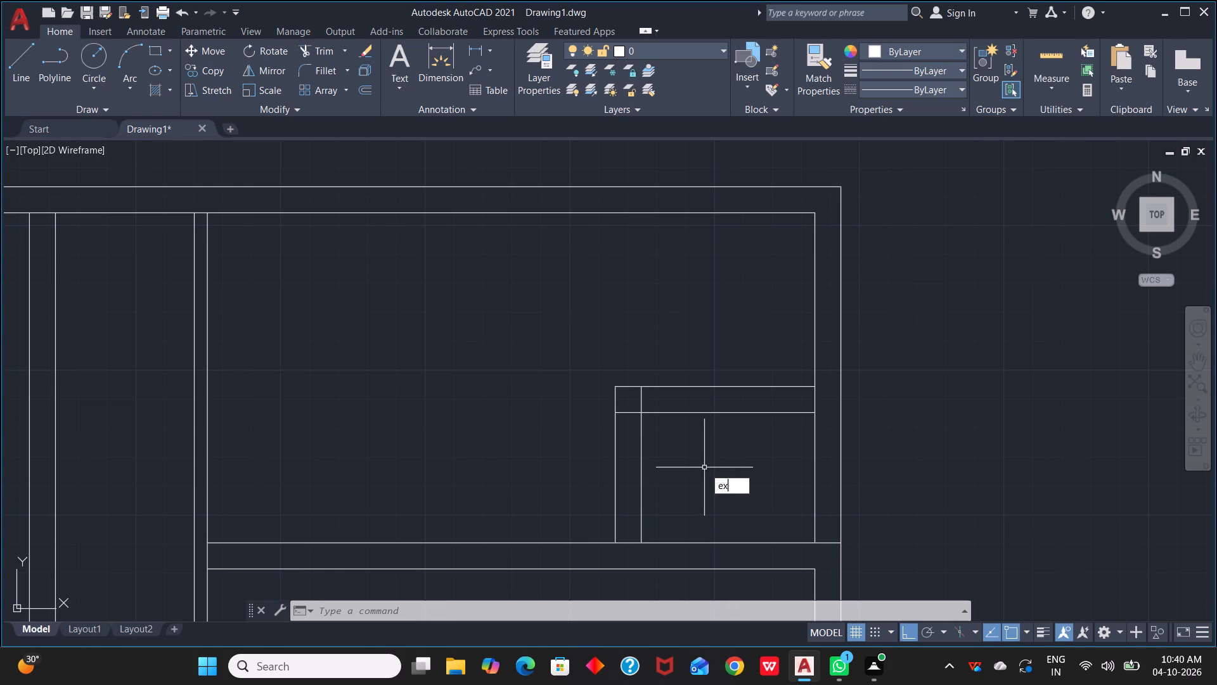
pyautogui.press('space')
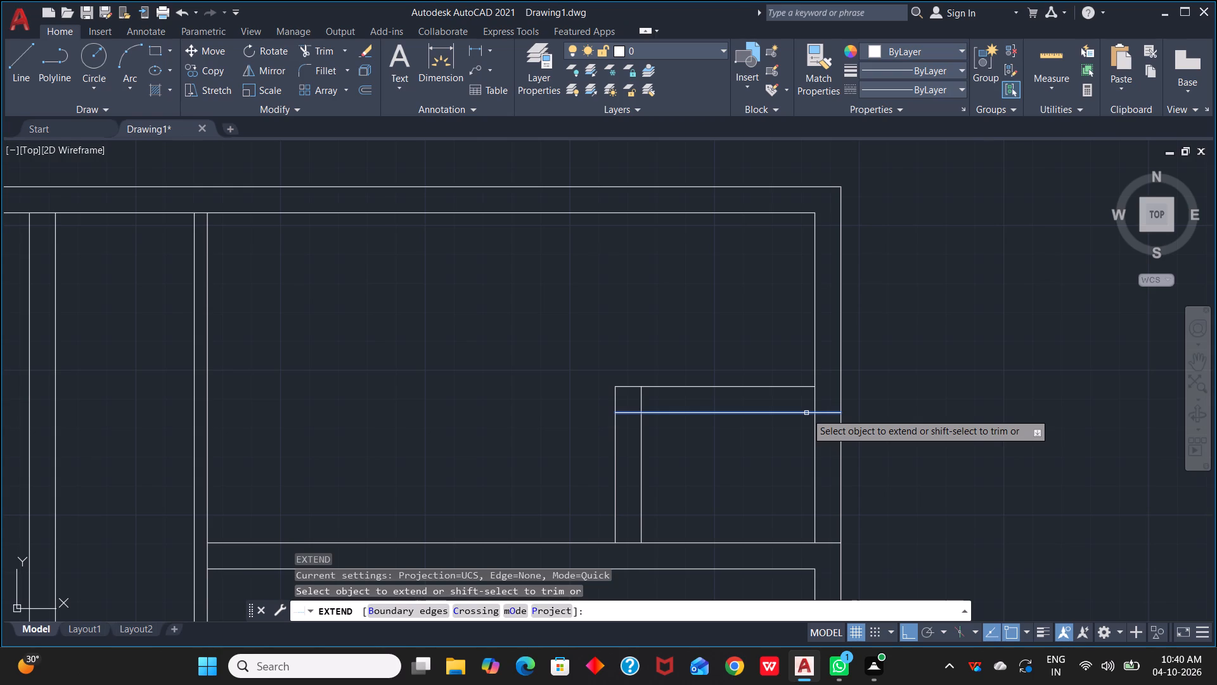
pyautogui.click(806, 413)
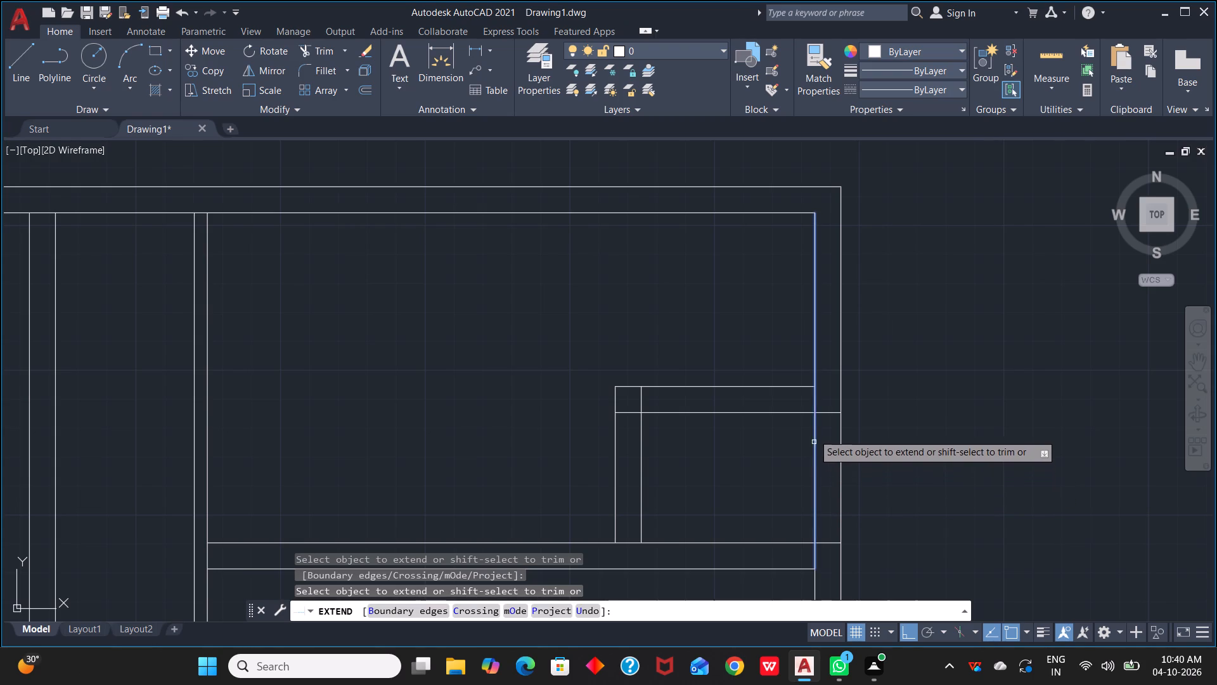
pyautogui.click(813, 231)
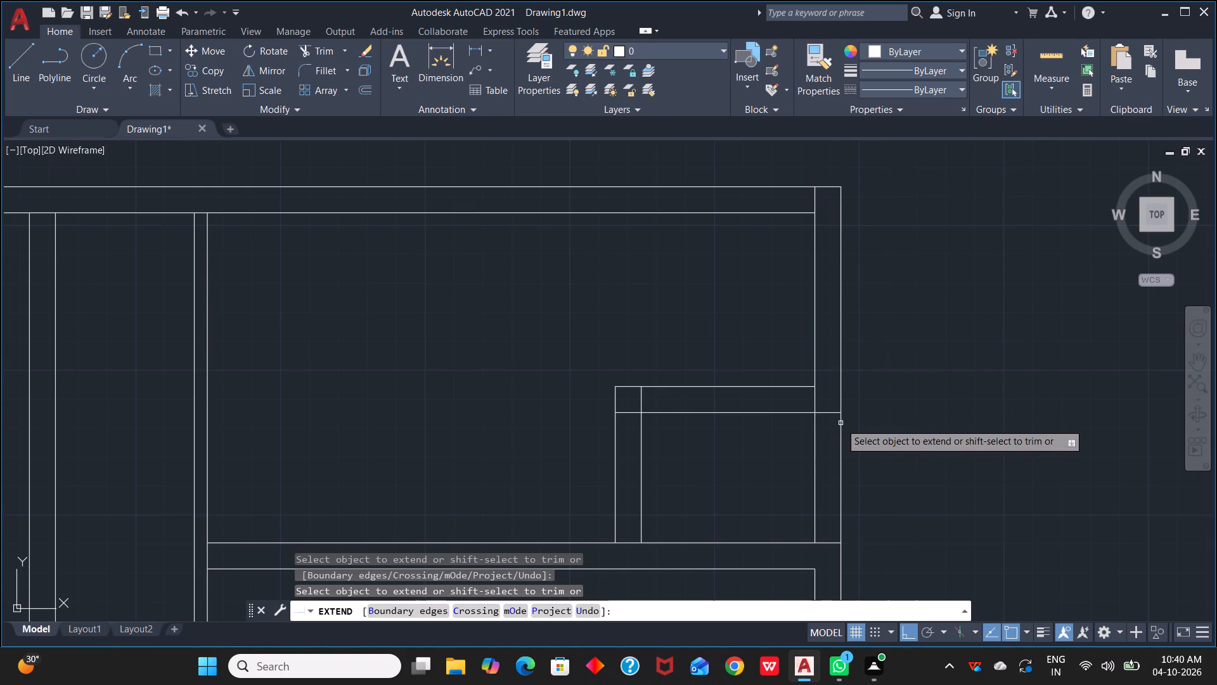
pyautogui.press('Escape')
pyautogui.press('Escape')
# Trim away the top-right outer corner and the right outer wall line beside the small room, plus the wall line ends between them.
pyautogui.press('t')
pyautogui.press('r')
pyautogui.press('space')
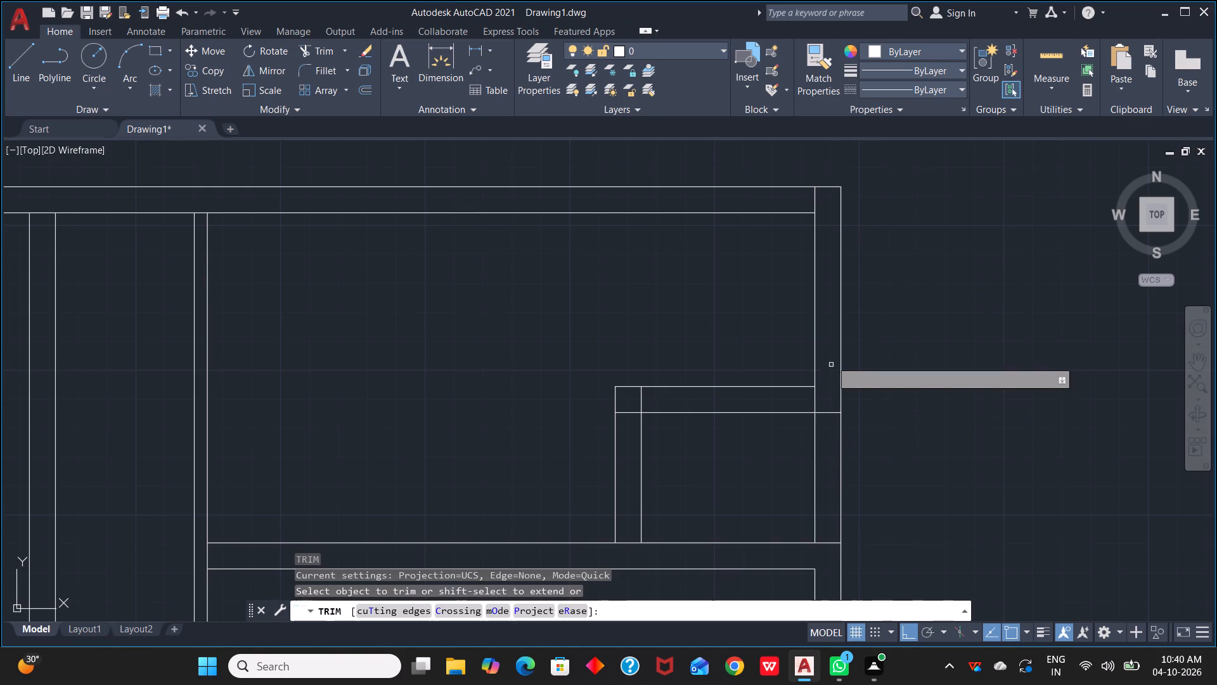
pyautogui.click(830, 186)
pyautogui.click(843, 223)
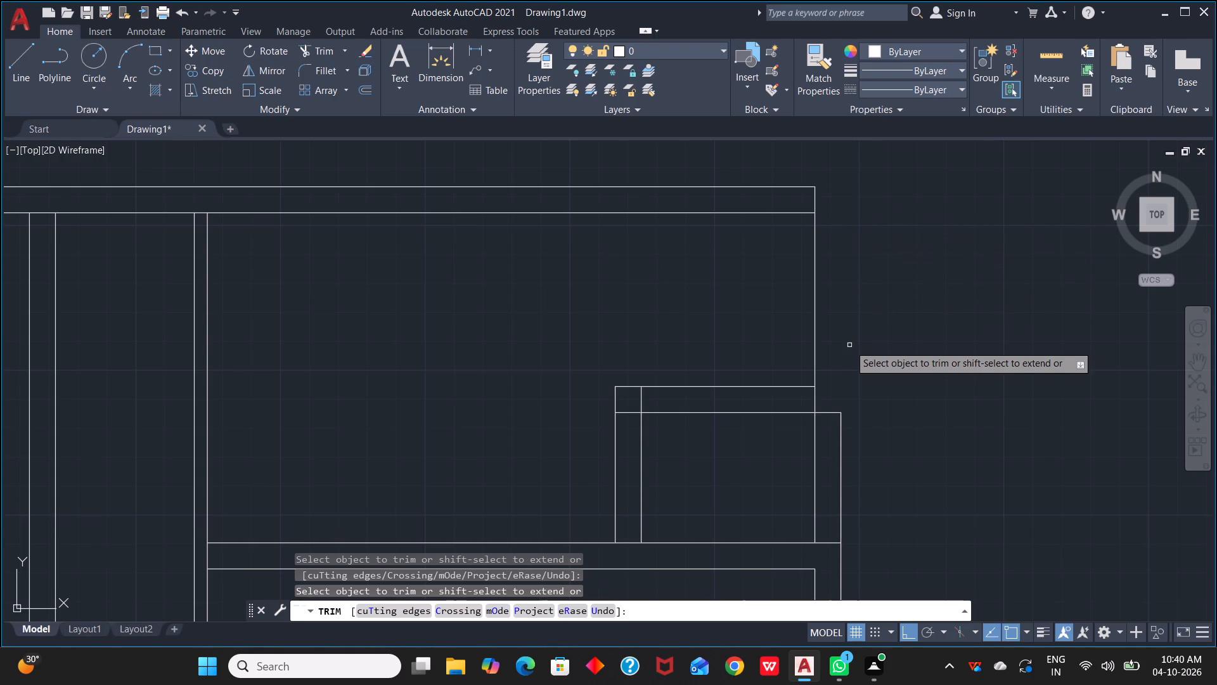
pyautogui.click(827, 414)
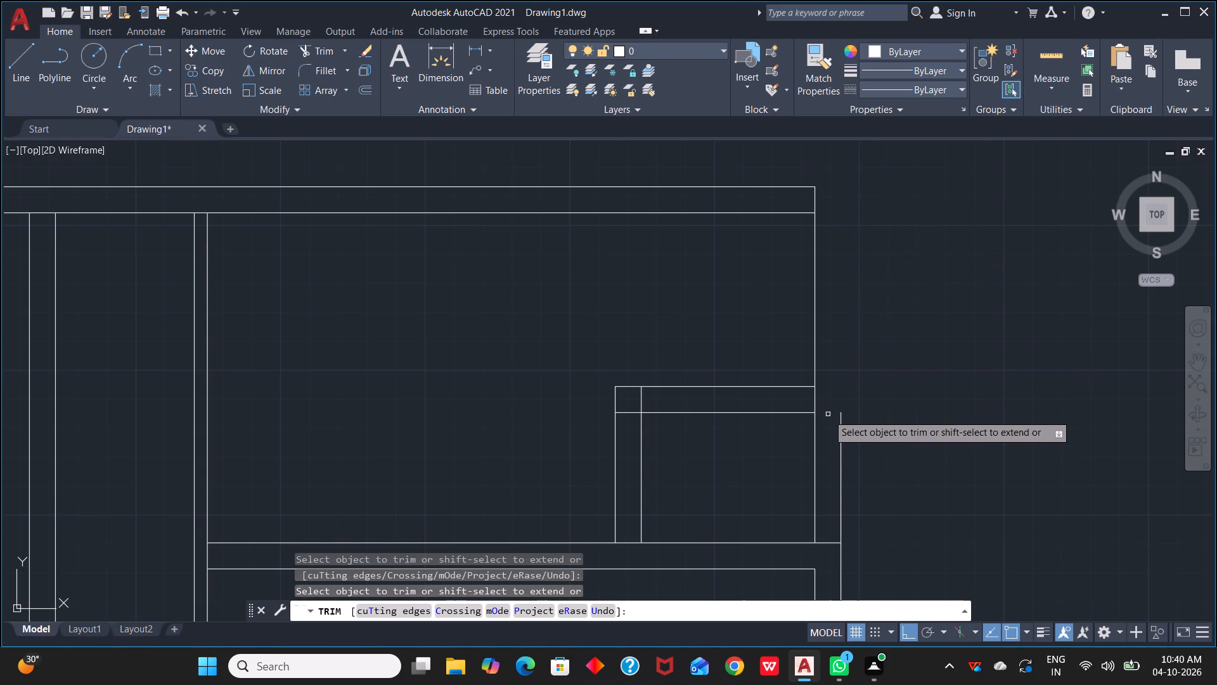
pyautogui.click(842, 466)
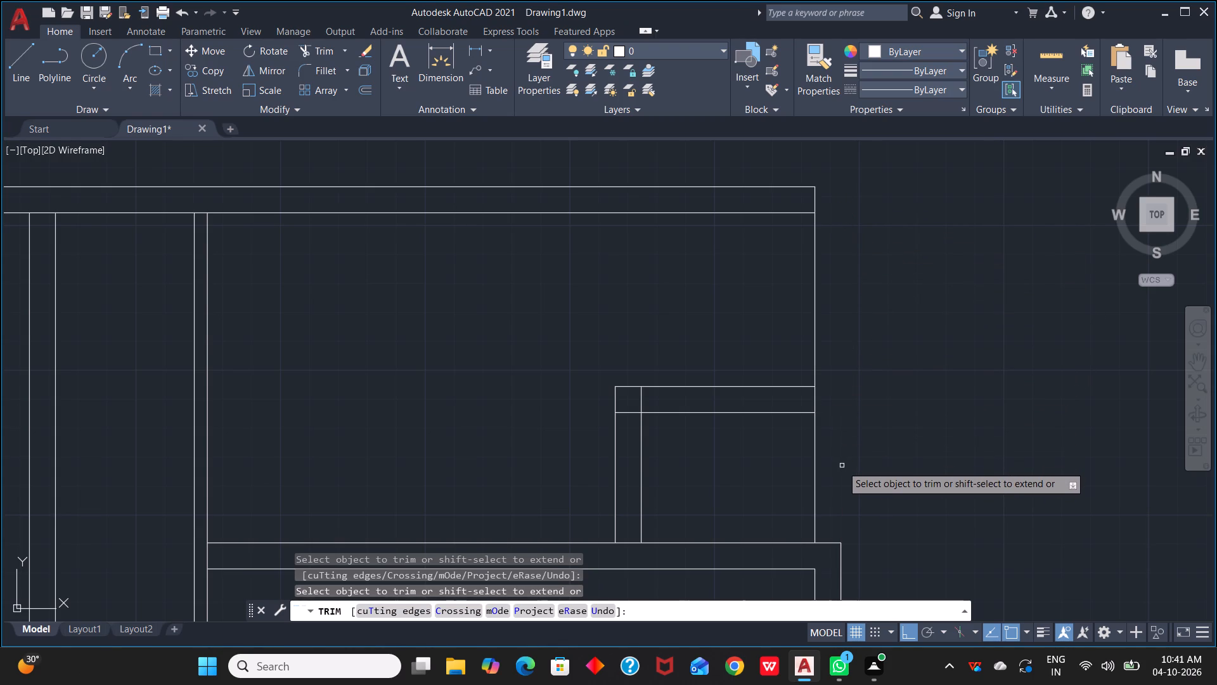
pyautogui.press('Escape')
pyautogui.press('Escape')
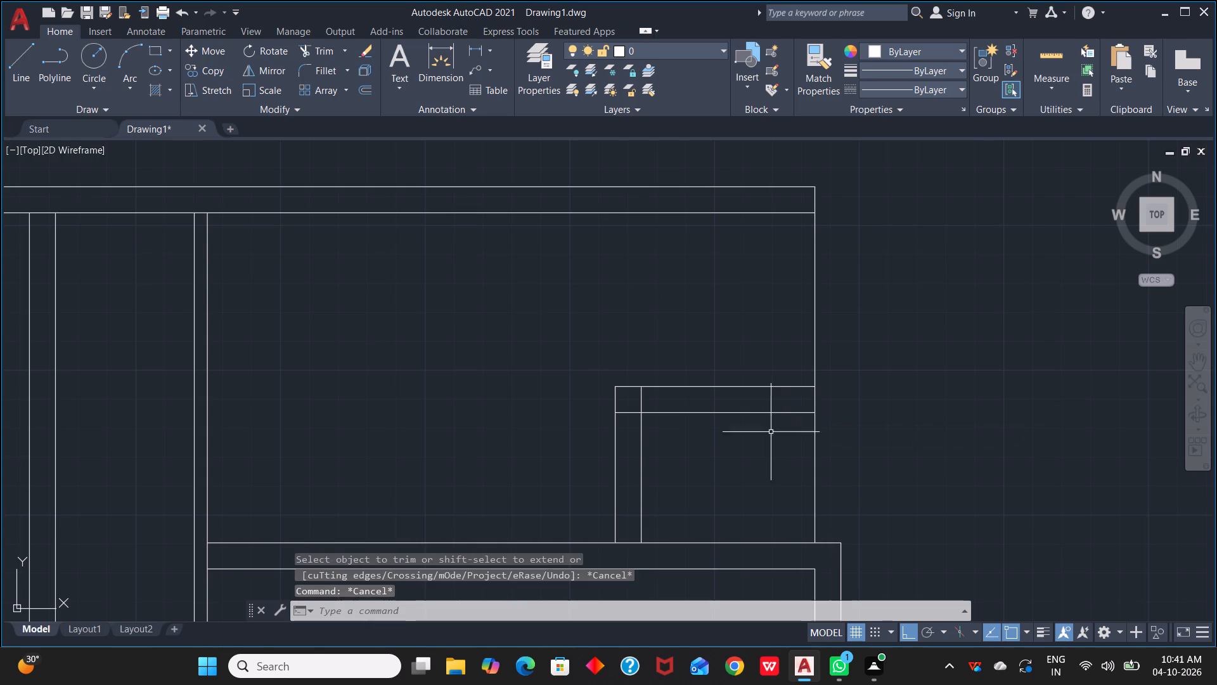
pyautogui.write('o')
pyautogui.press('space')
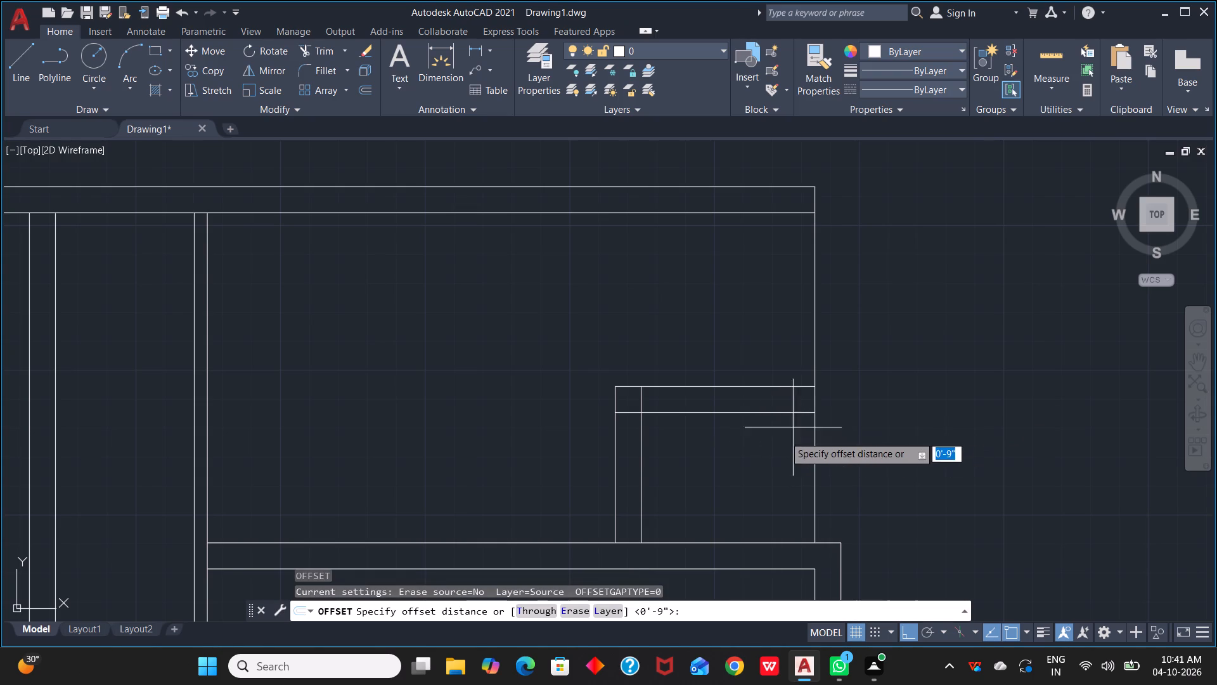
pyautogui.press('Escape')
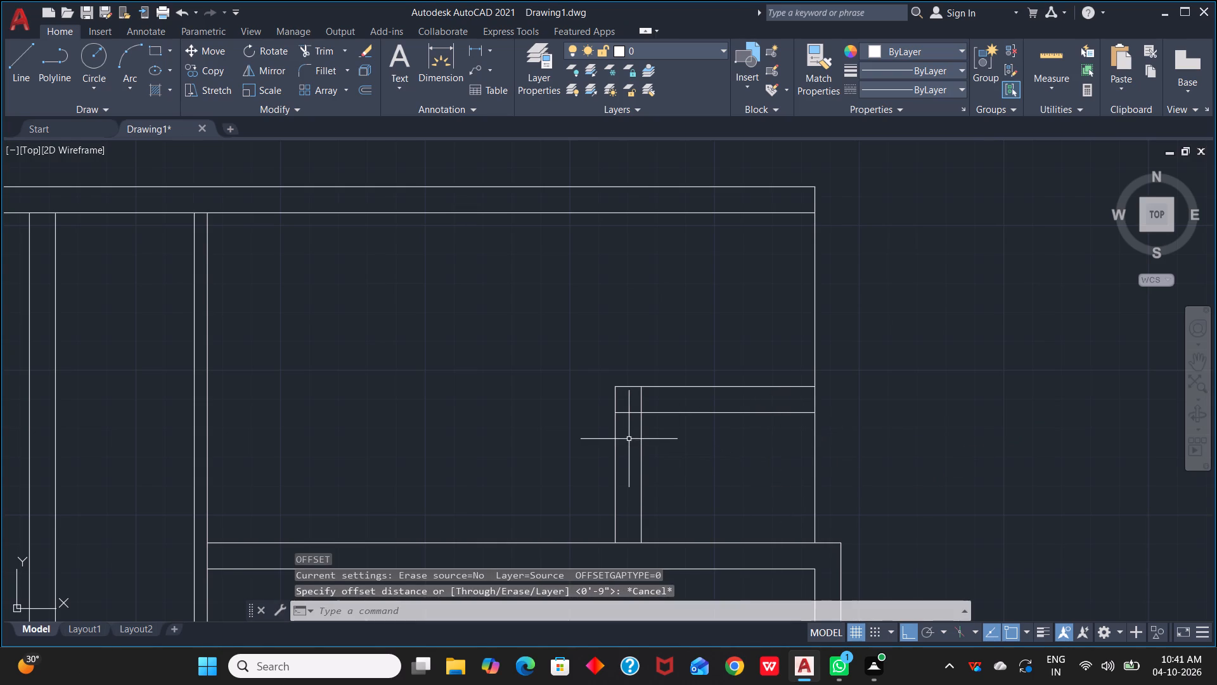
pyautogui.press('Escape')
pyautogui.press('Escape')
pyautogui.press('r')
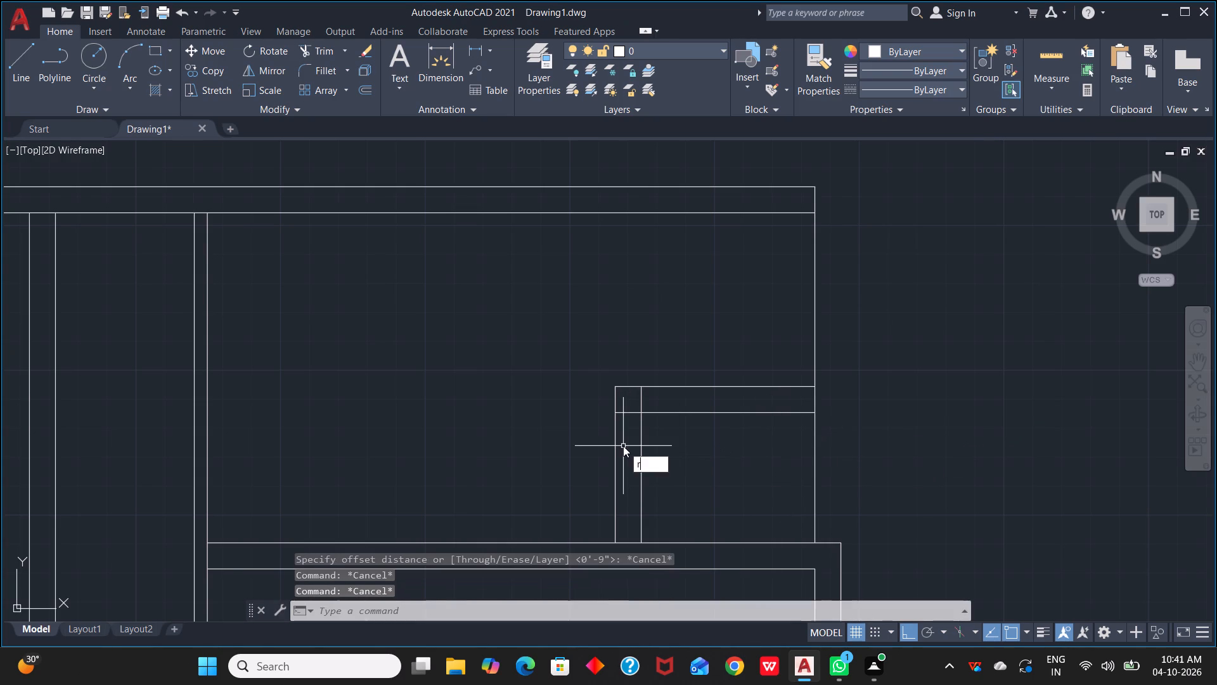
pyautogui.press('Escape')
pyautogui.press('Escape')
# Trim the crossing inner line ends at the small room's top-left wall corner to leave a clean corner.
pyautogui.write('tr')
pyautogui.press('space')
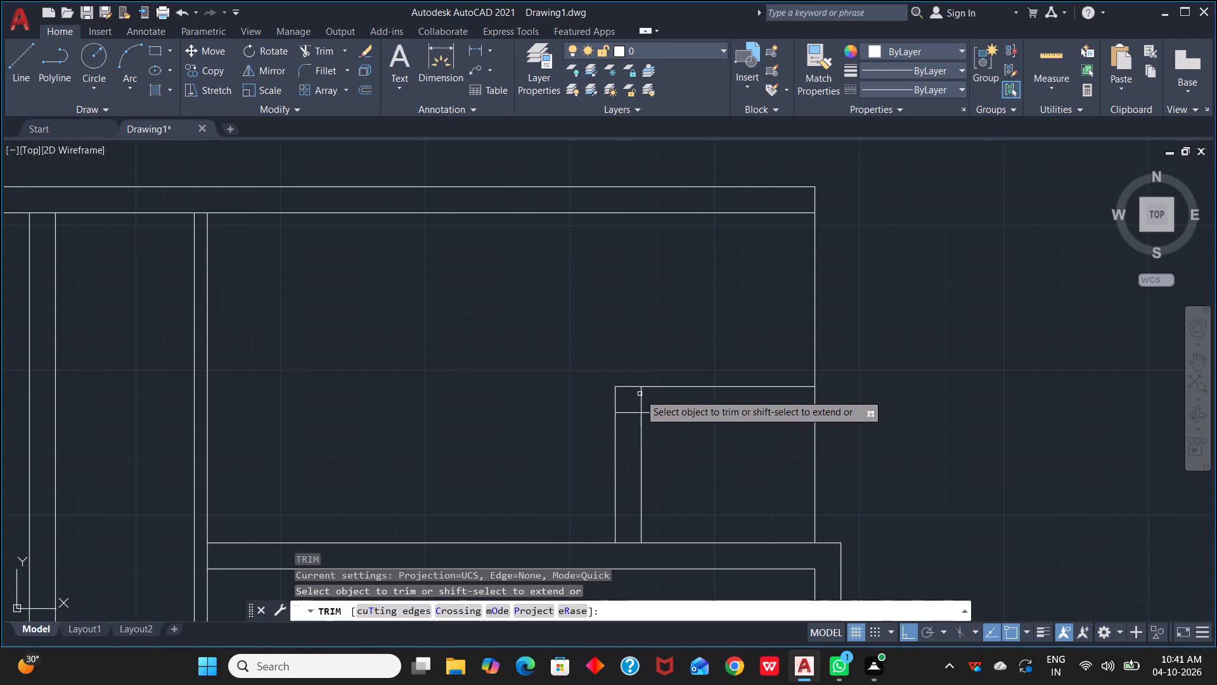
pyautogui.moveTo(649, 401); pyautogui.dragTo(630, 426)
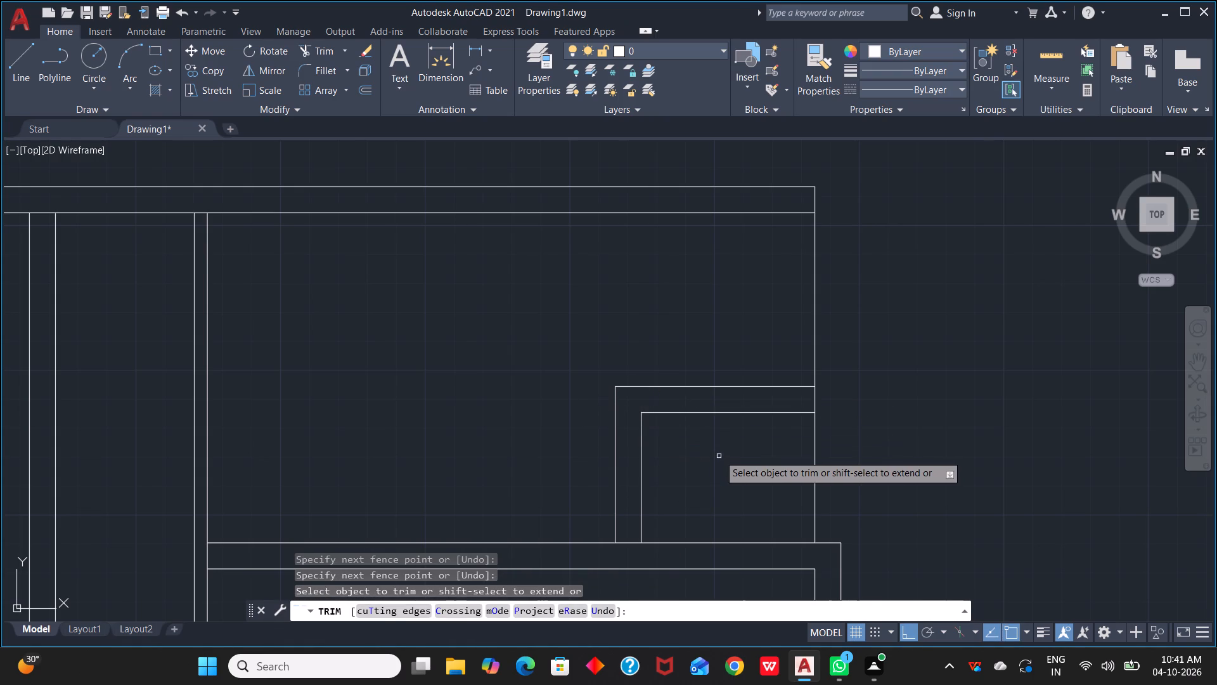
pyautogui.scroll(-1, 719, 455)
pyautogui.press('Escape')
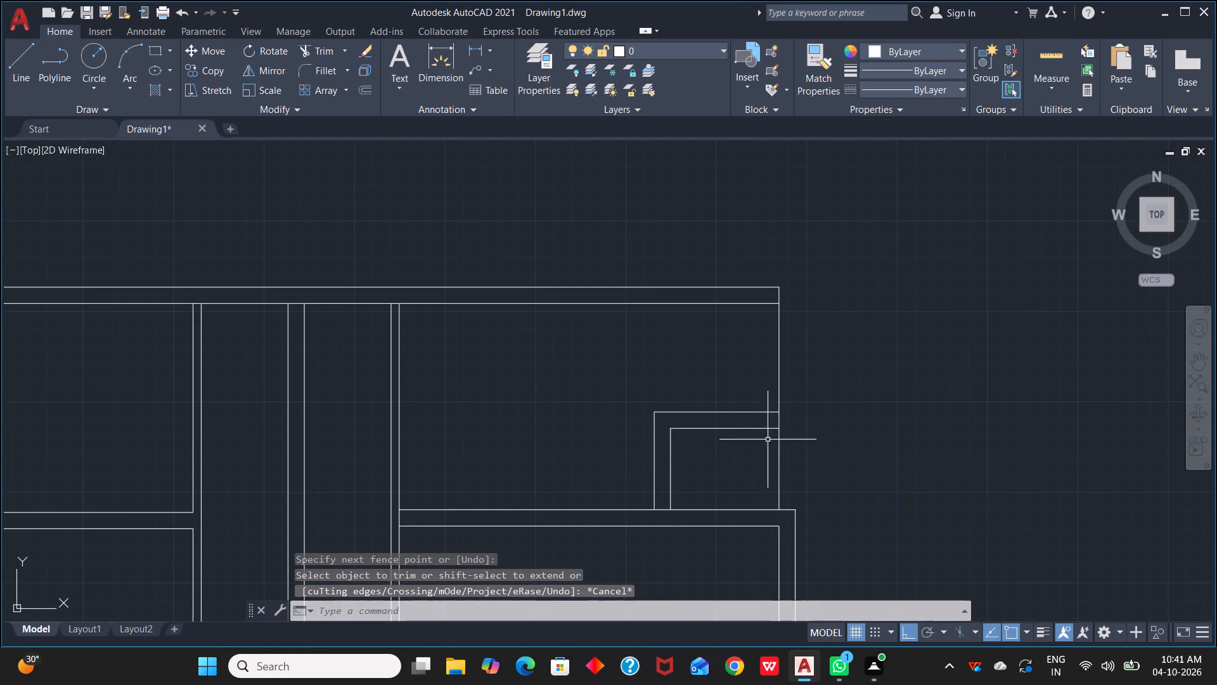
# Trim the small room's right boundary line between its lower top-wall line and the wall below.
pyautogui.click(778, 444)
pyautogui.scroll(2, 787, 439)
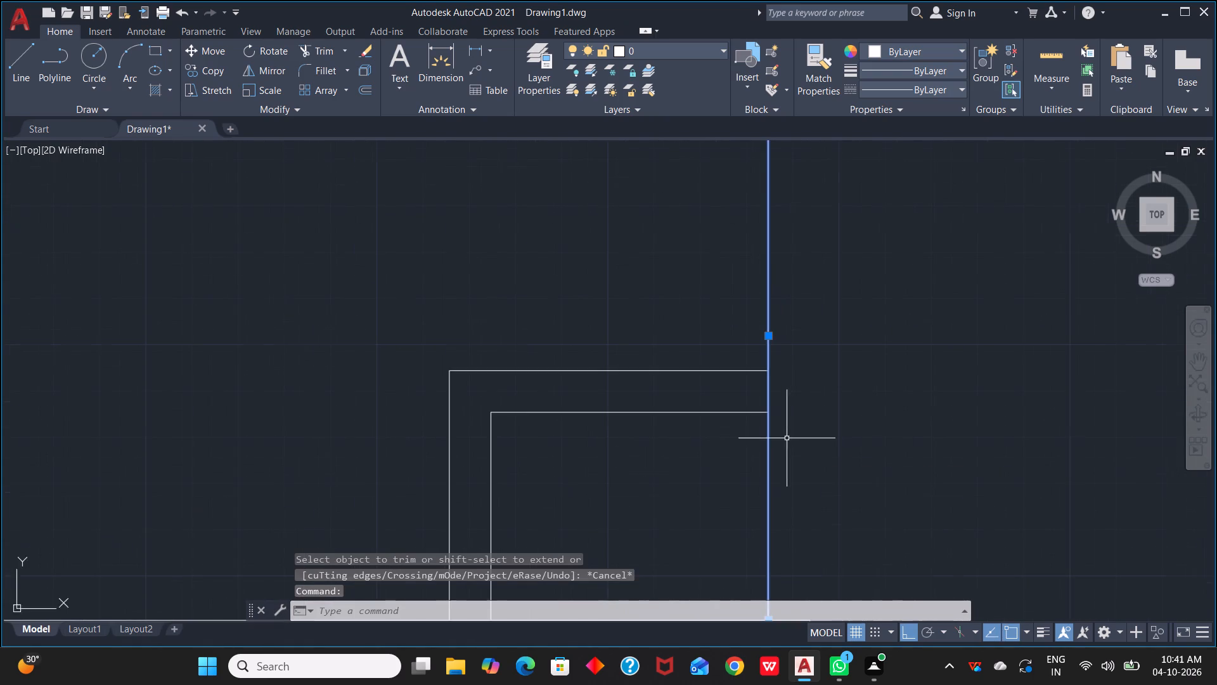
pyautogui.scroll(1, 787, 438)
pyautogui.scroll(-2, 773, 424)
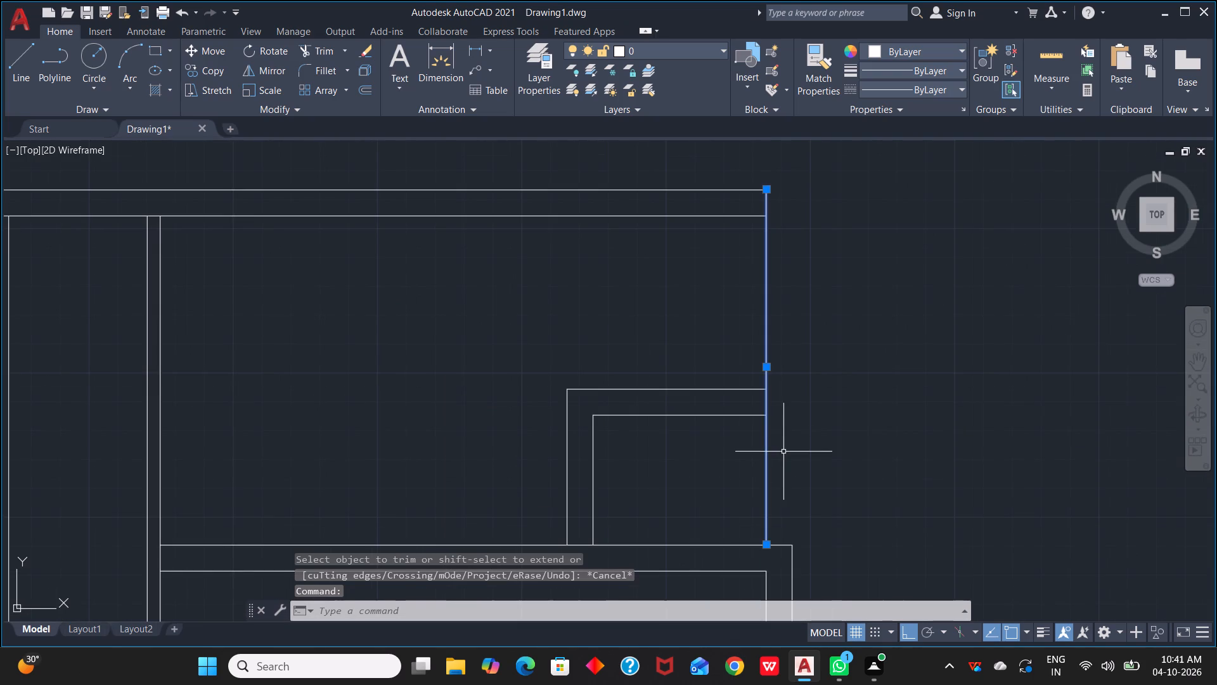
pyautogui.press('Escape')
pyautogui.write('tr')
pyautogui.press('space')
pyautogui.moveTo(791, 477); pyautogui.dragTo(761, 483)
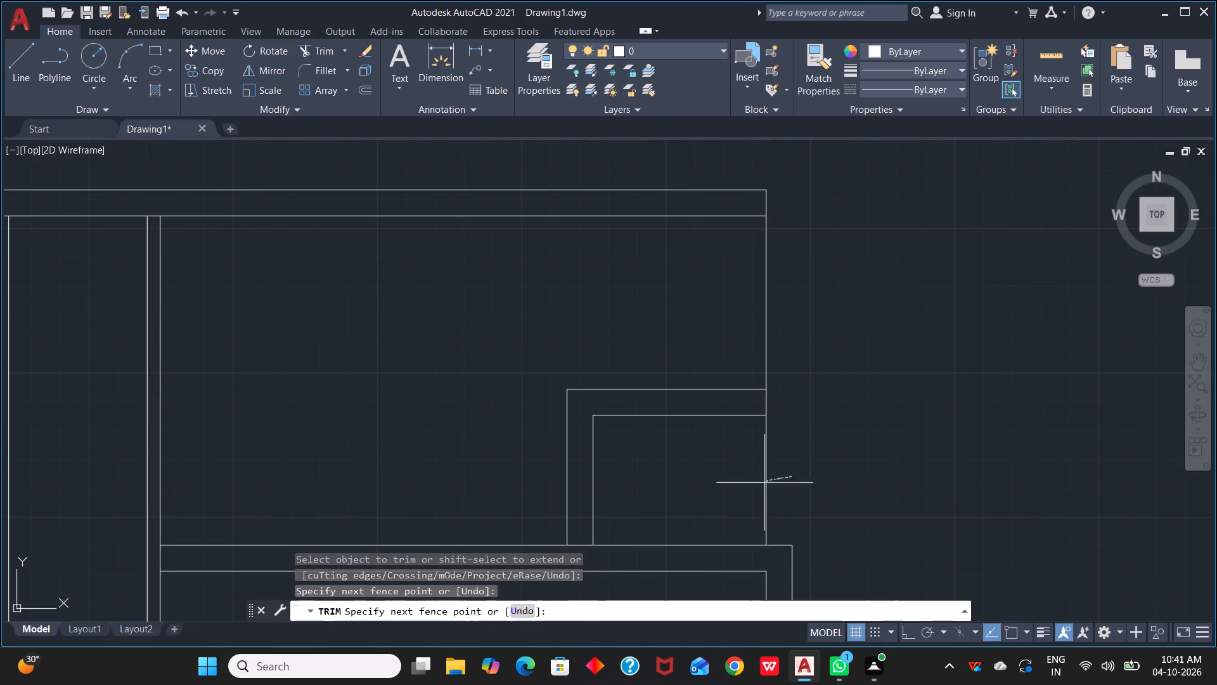
pyautogui.moveTo(761, 483); pyautogui.dragTo(738, 492)
pyautogui.scroll(-1, 764, 478)
pyautogui.moveTo(768, 476); pyautogui.dragTo(816, 325, button='middle')
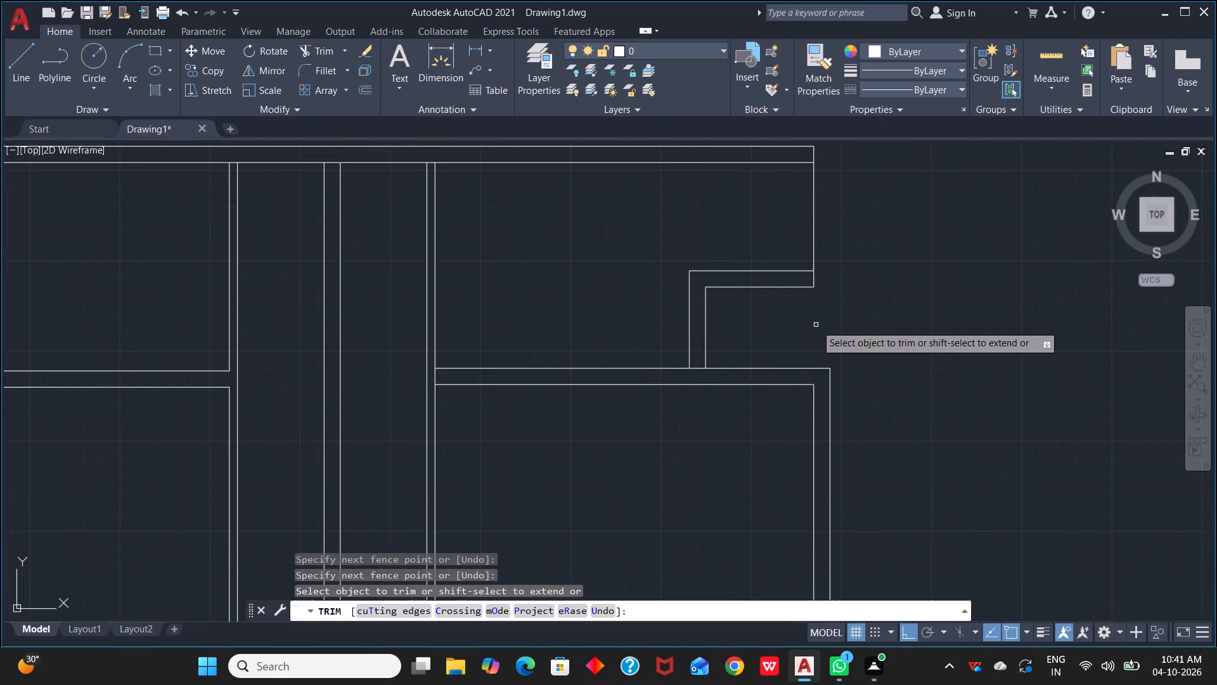
pyautogui.scroll(-1, 816, 325)
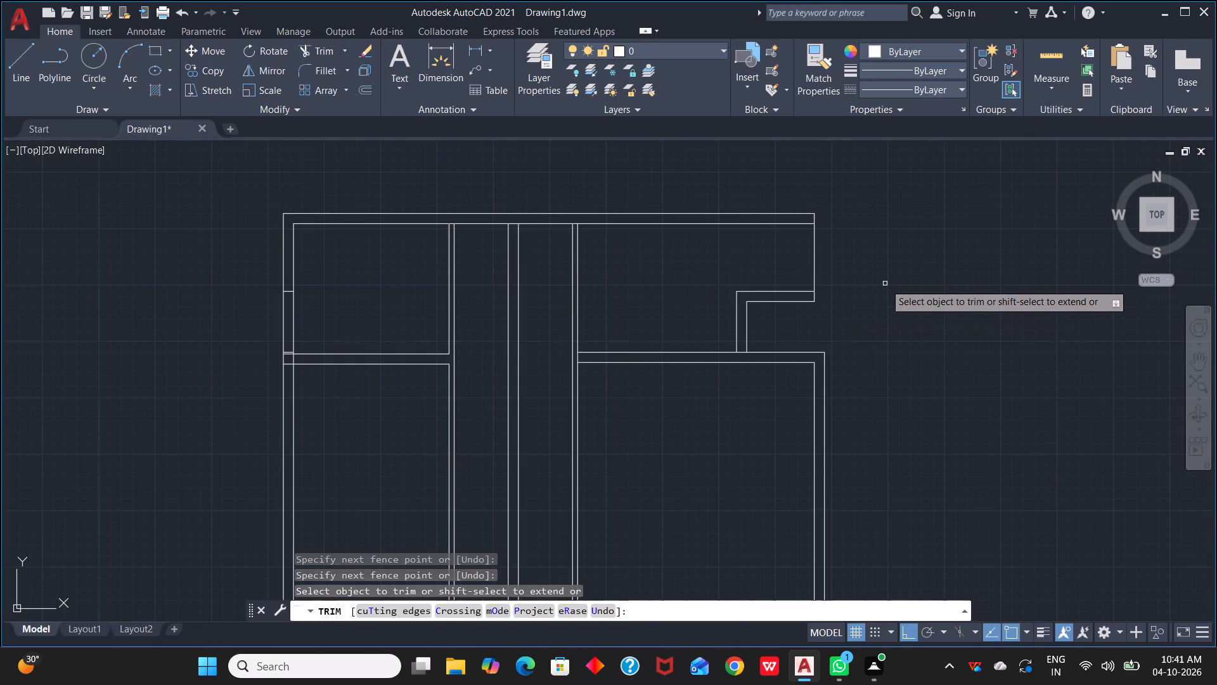
# Draw a separate vertical line closing the small room's open right side, from its top wall's lower corner to the wall below.
pyautogui.write('l')
pyautogui.press('space')
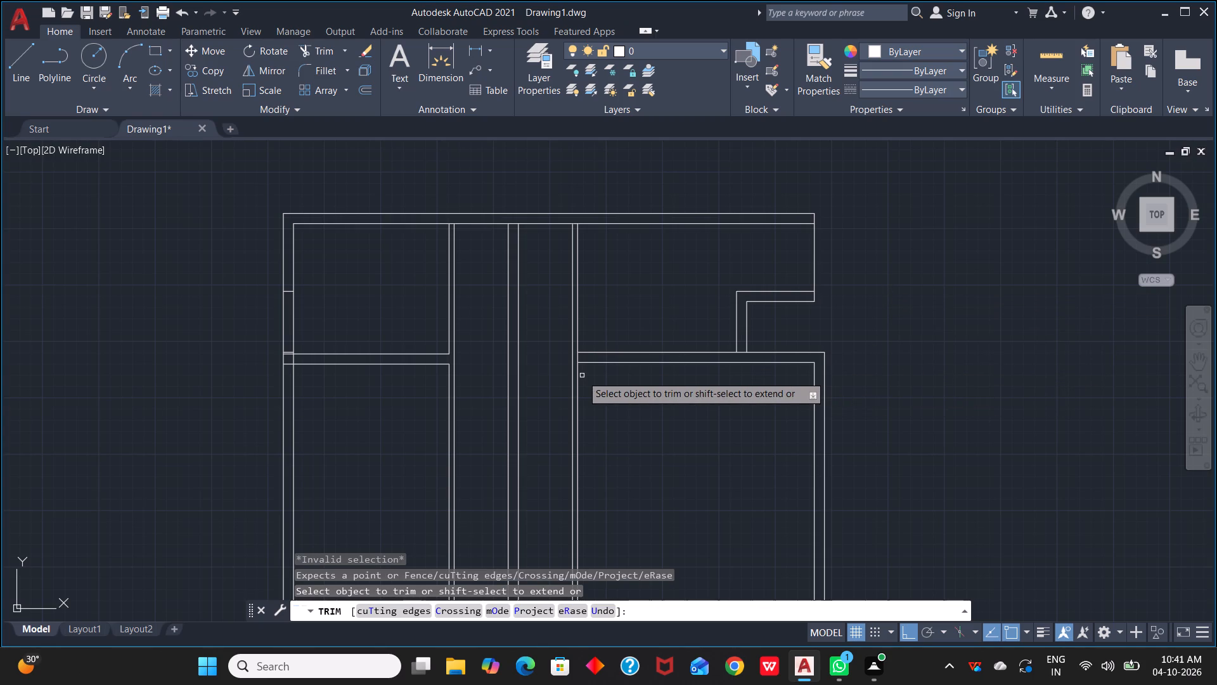
pyautogui.press('Escape')
pyautogui.press('Escape')
pyautogui.write('l')
pyautogui.press('space')
pyautogui.scroll(3, 815, 334)
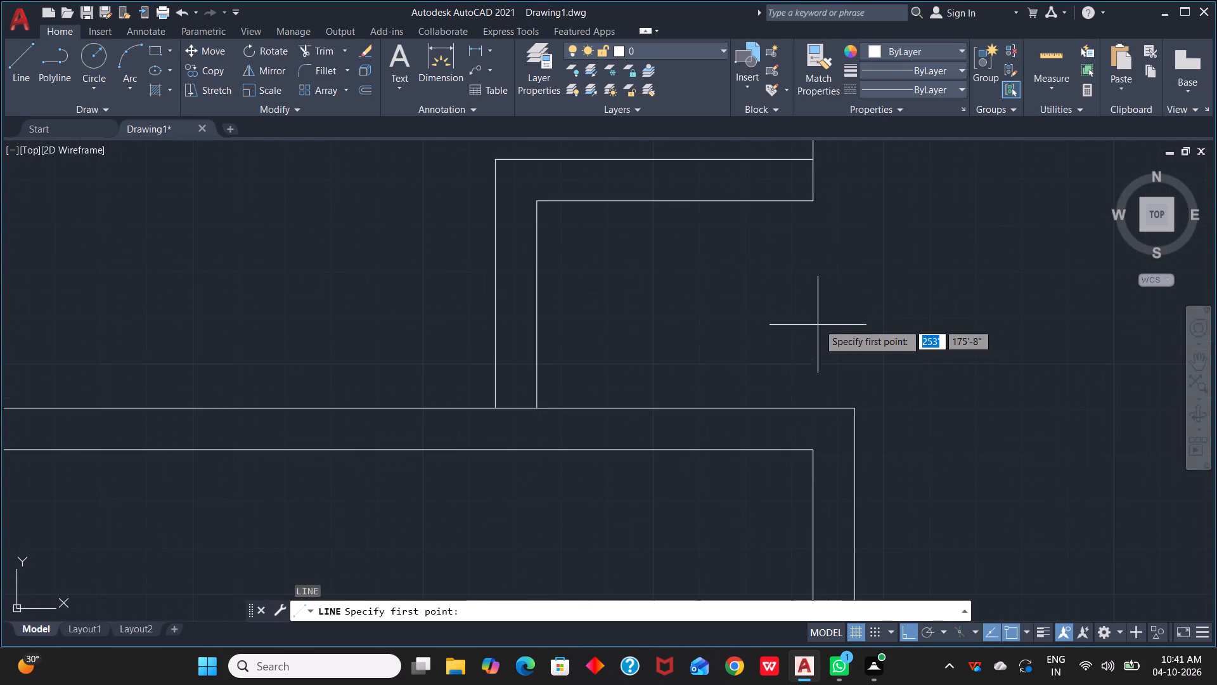
pyautogui.click(811, 198)
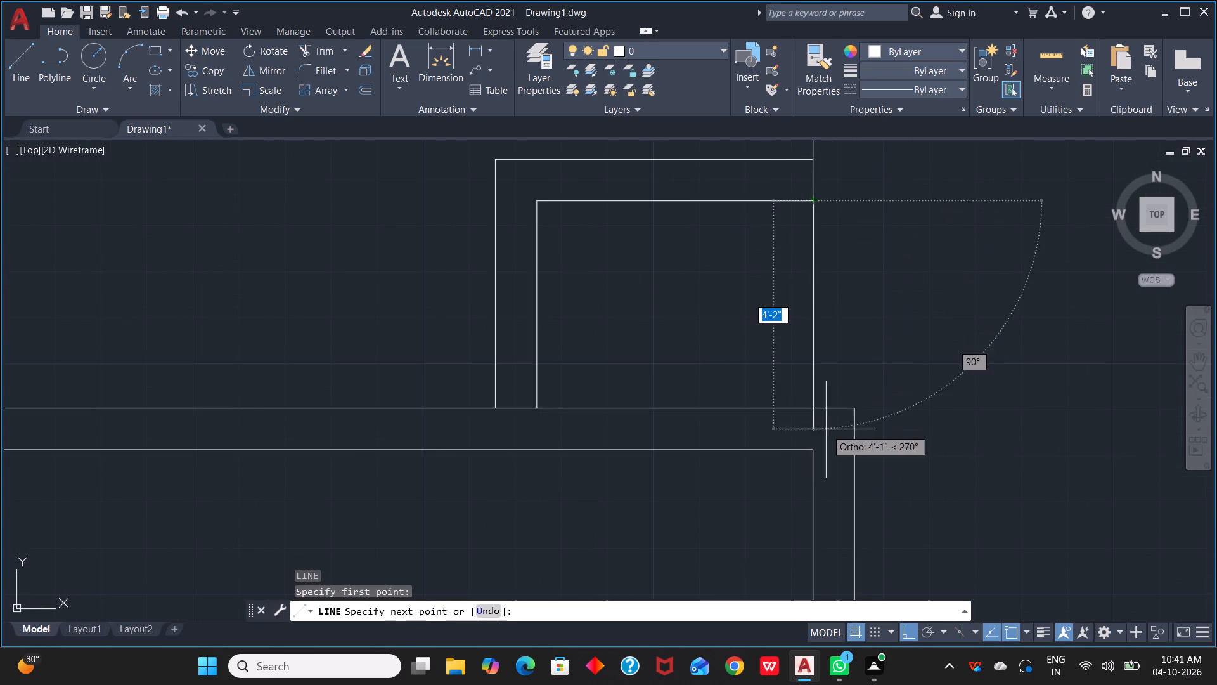
pyautogui.click(809, 407)
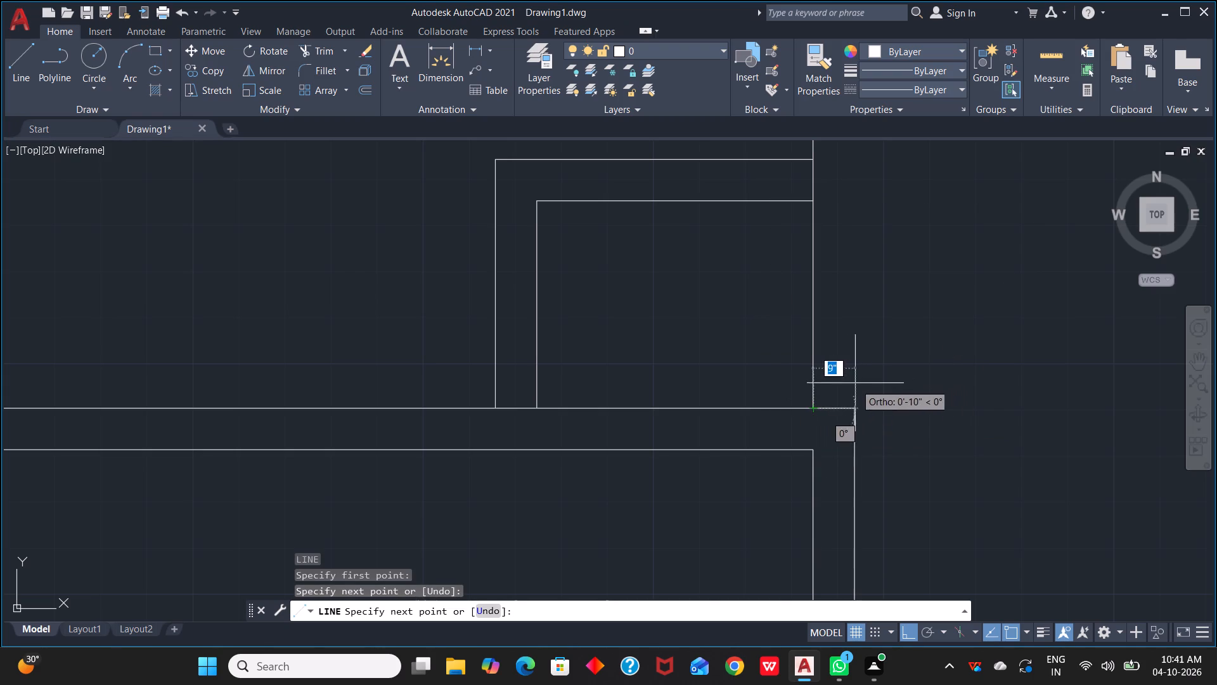
pyautogui.press('Escape')
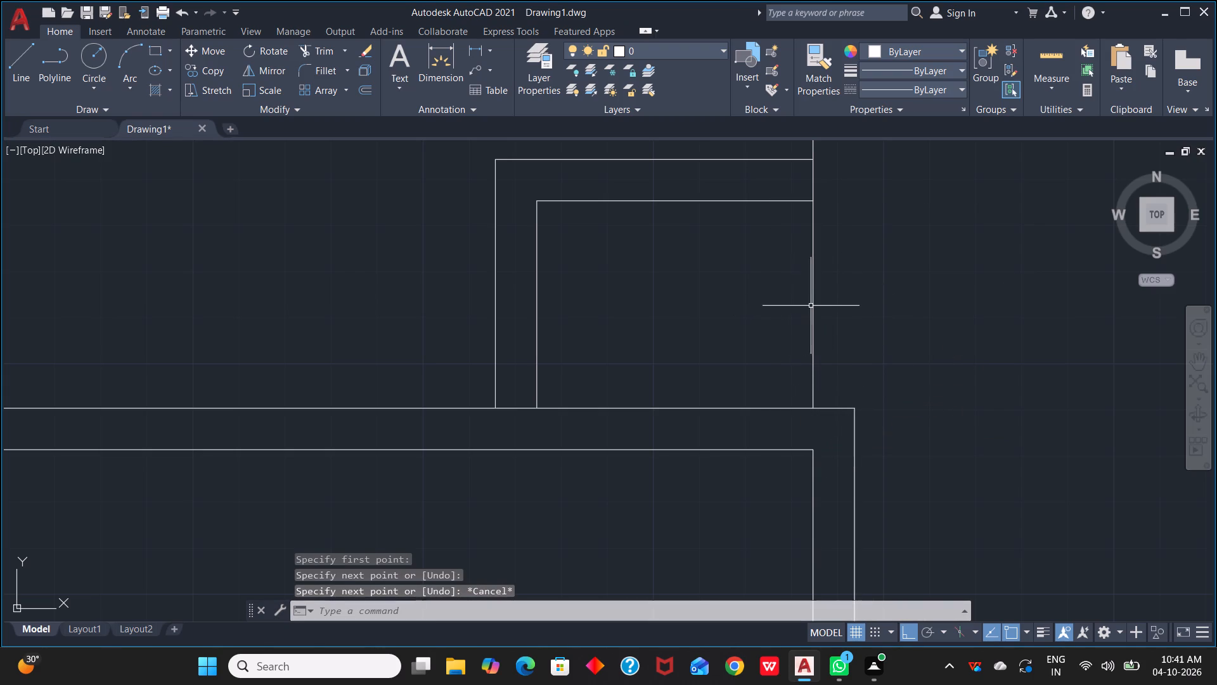
# Show the properties of the small room's new right-side line and check its available linetypes.
pyautogui.click(813, 304)
pyautogui.hotkey('ctrl', '1')
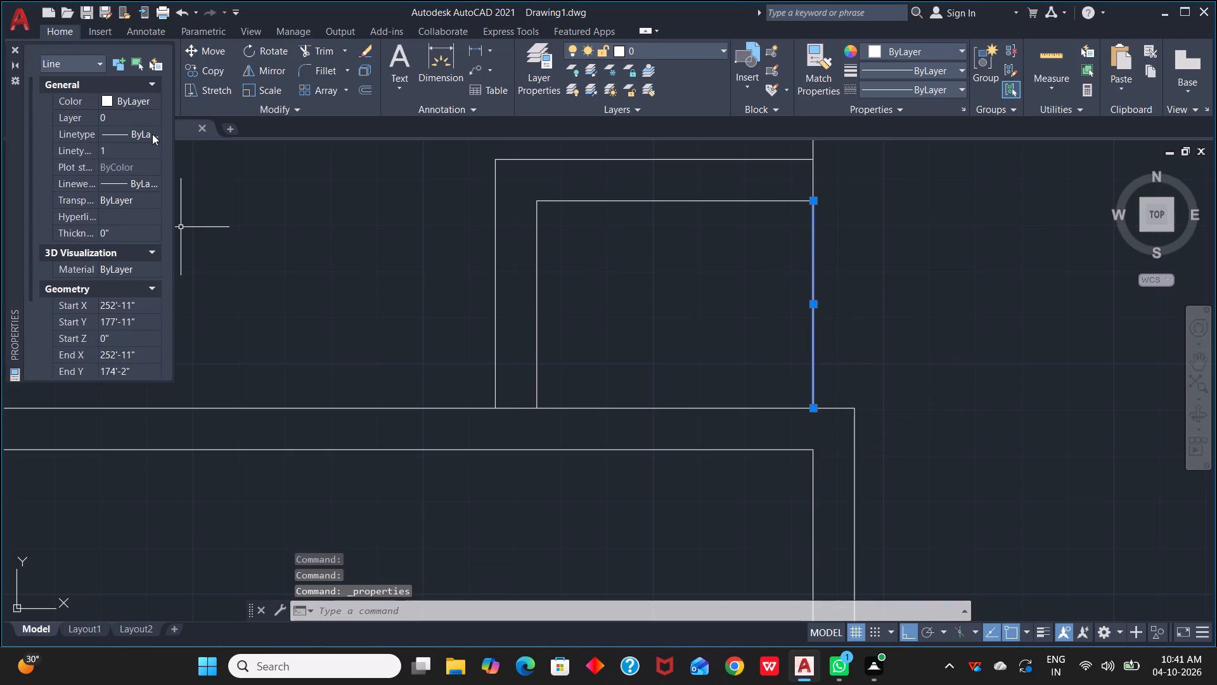
pyautogui.click(152, 134)
pyautogui.click(150, 133)
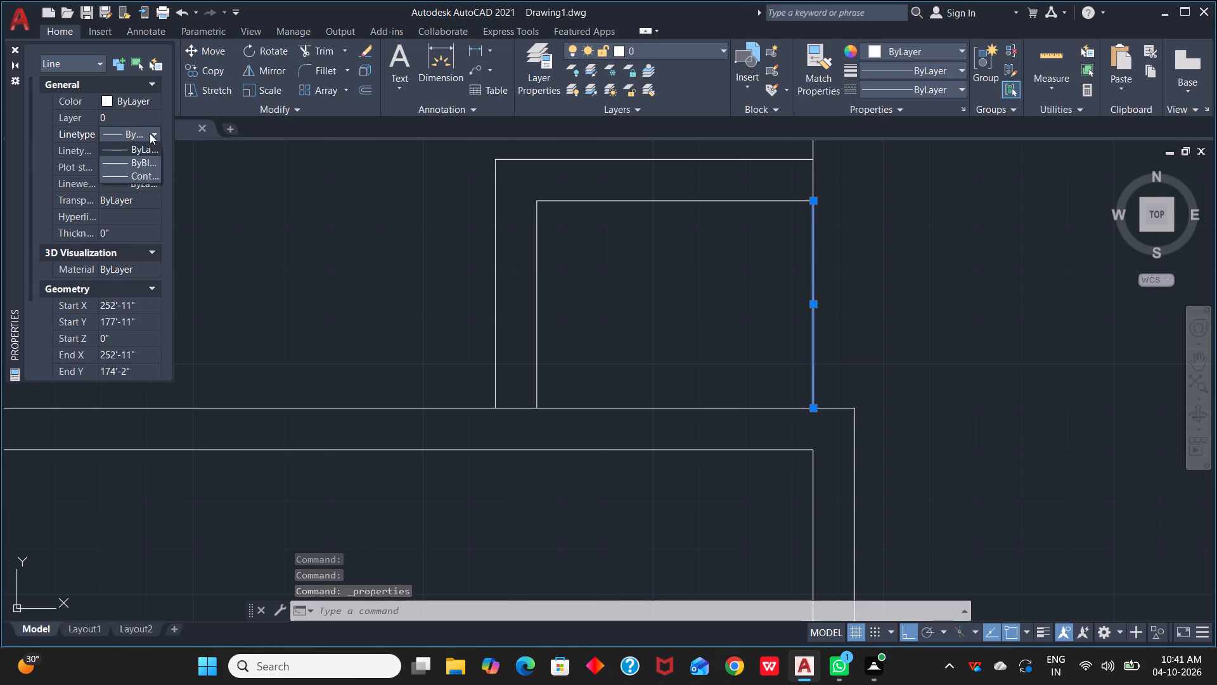
pyautogui.click(150, 133)
# Load all linetypes from acadiso.lin into the drawing through the Linetype Manager.
pyautogui.click(957, 67)
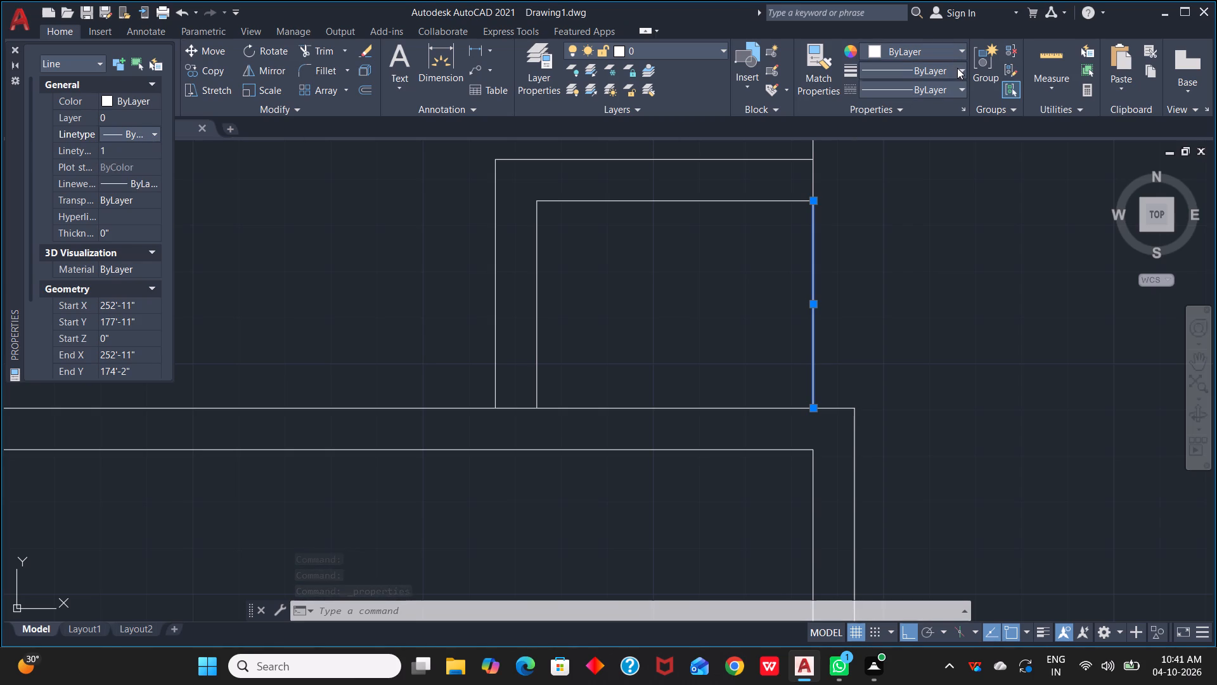
pyautogui.click(956, 70)
pyautogui.click(854, 70)
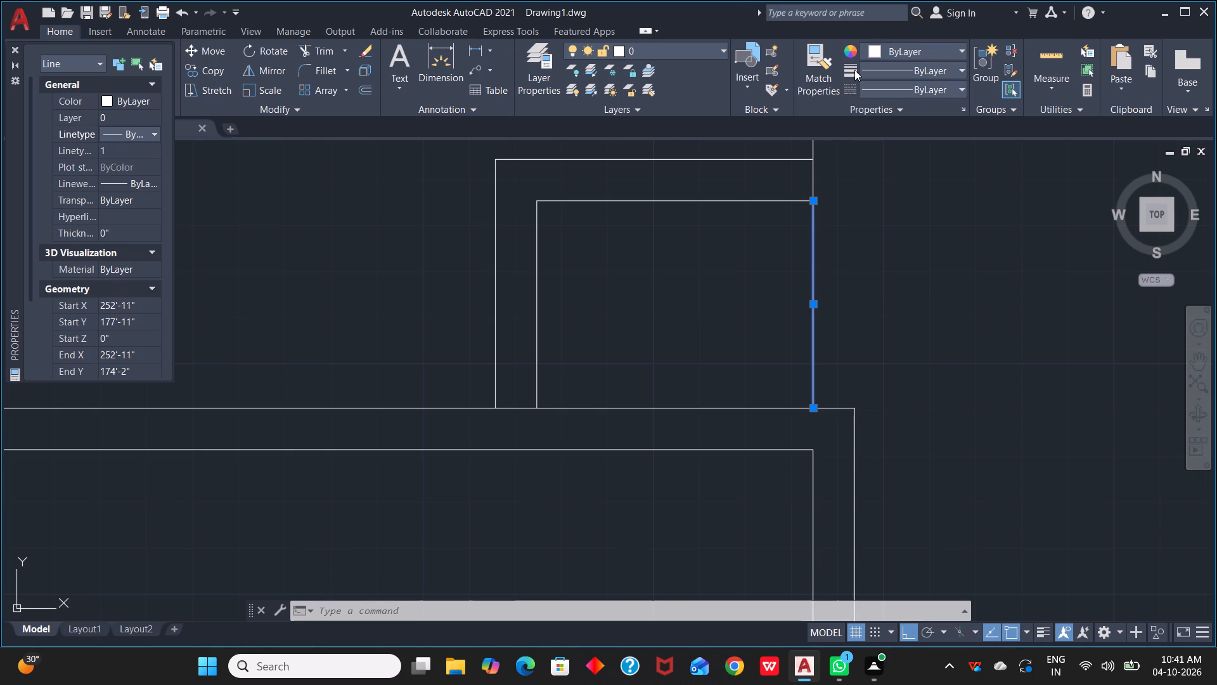
pyautogui.click(960, 49)
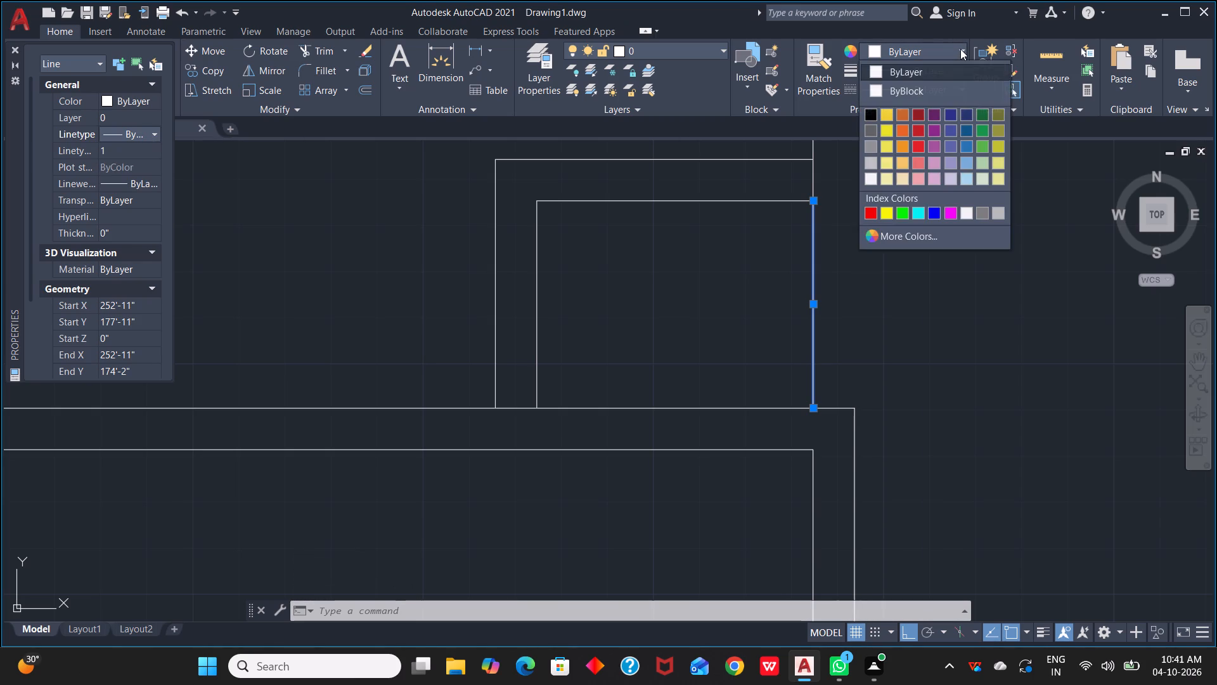
pyautogui.click(960, 49)
pyautogui.click(959, 89)
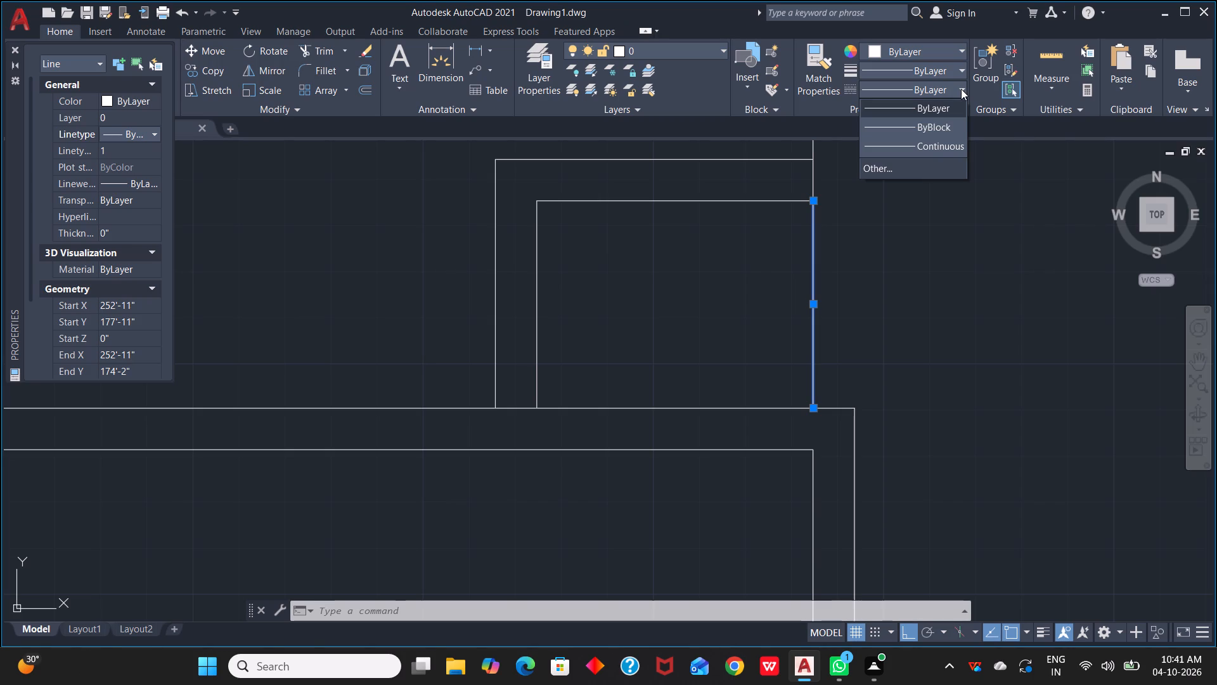
pyautogui.click(889, 169)
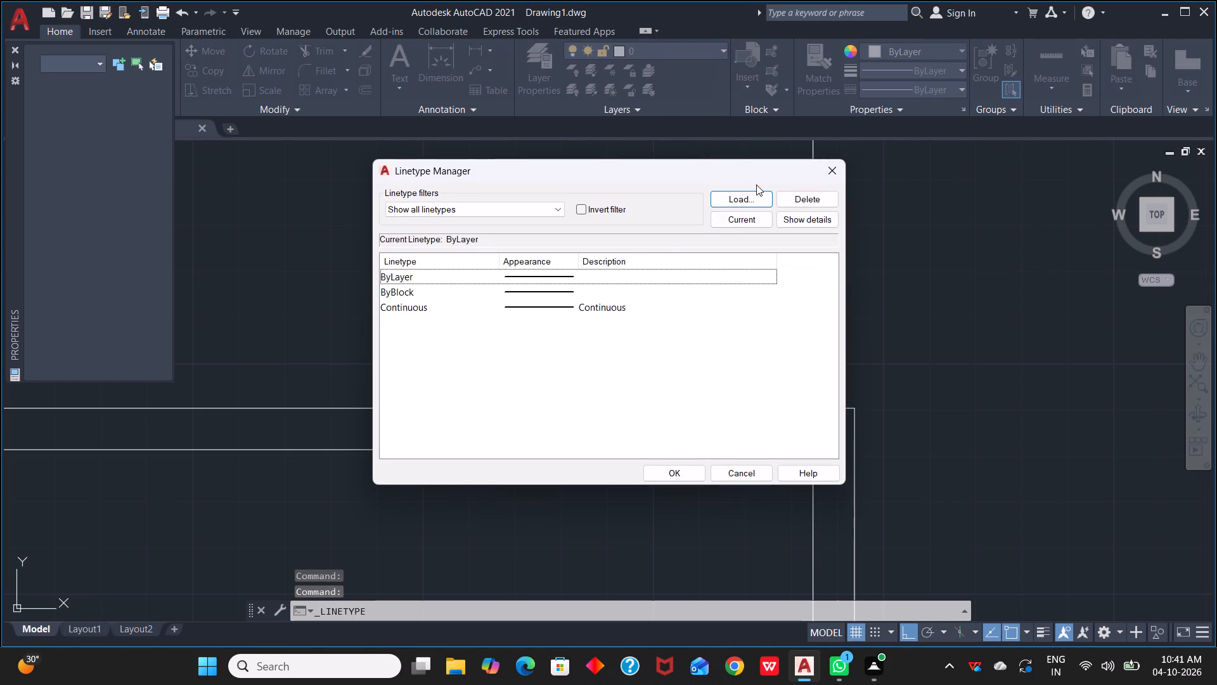
pyautogui.click(753, 191)
pyautogui.hotkey('ctrl', 'a')
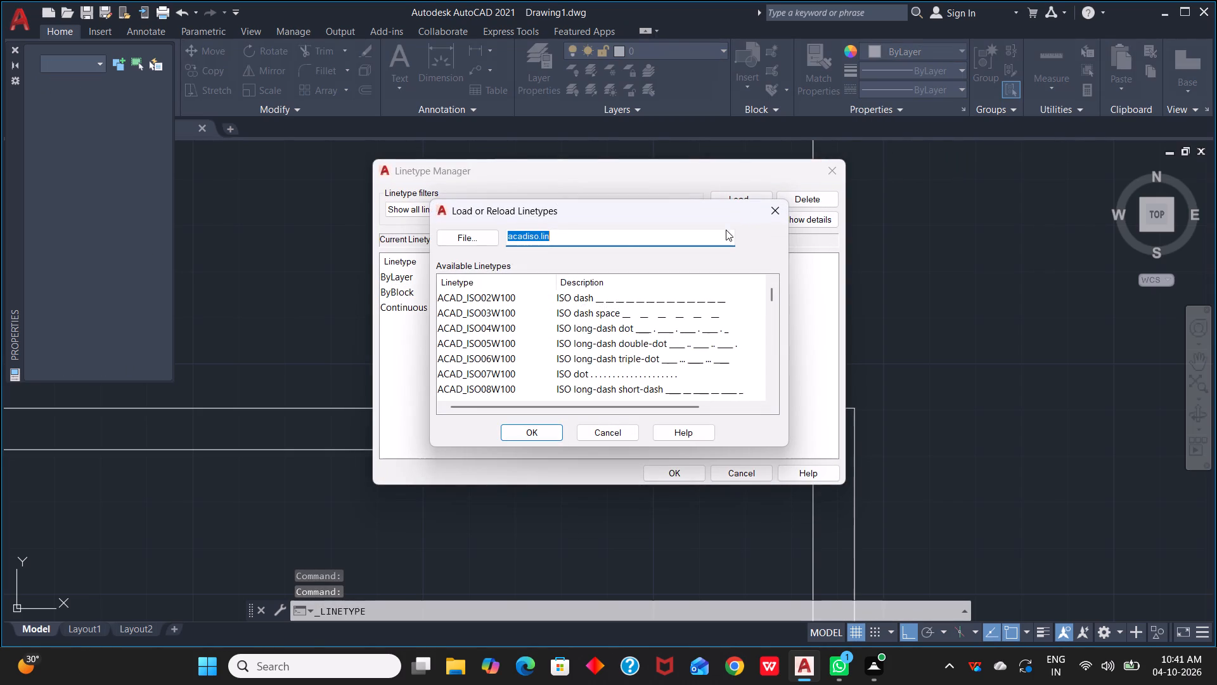
pyautogui.click(557, 292)
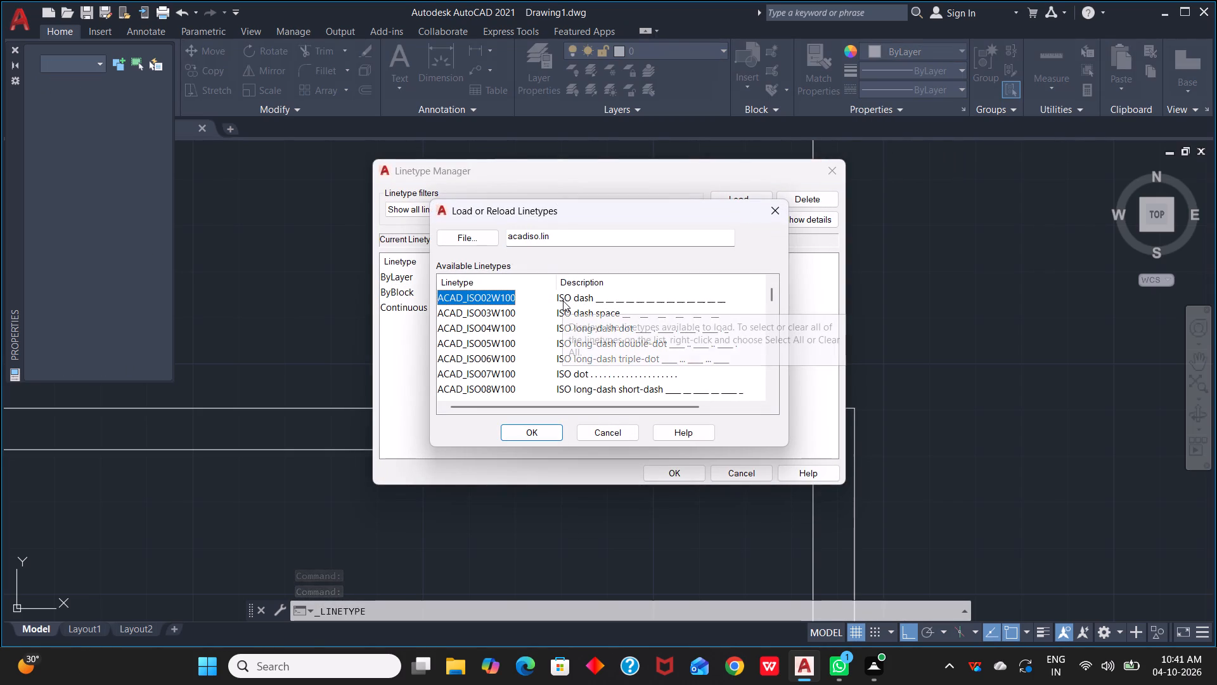
pyautogui.hotkey('ctrl', 'a')
pyautogui.click(547, 431)
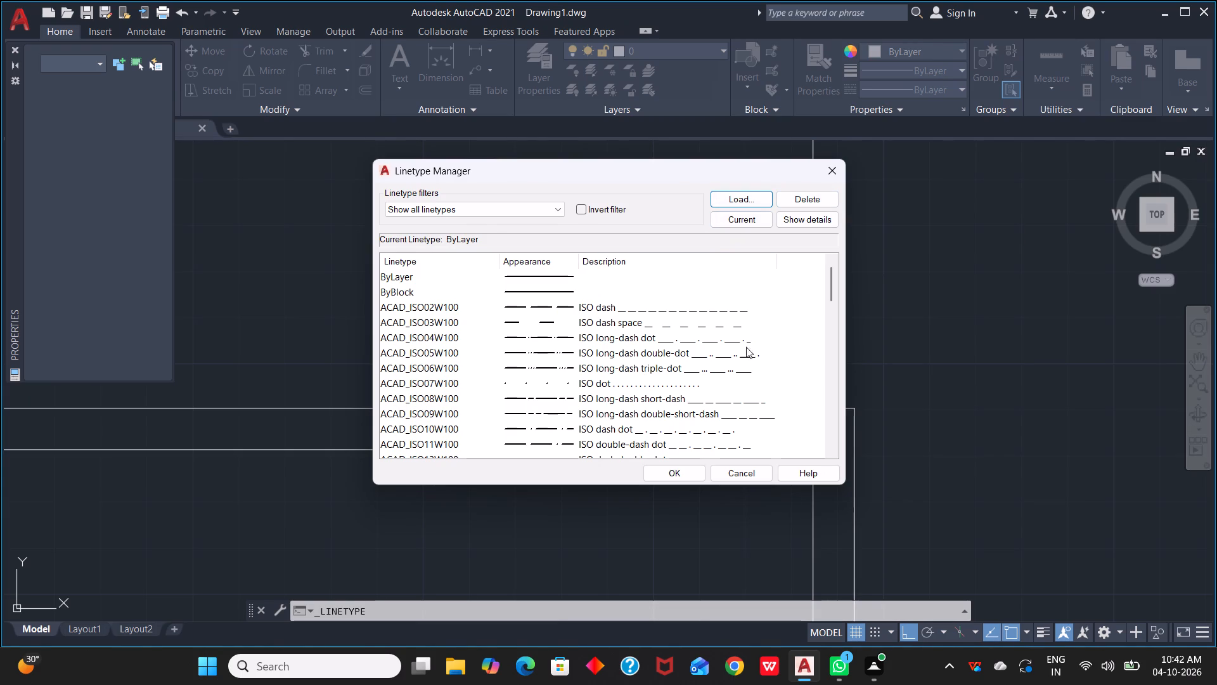
pyautogui.click(744, 223)
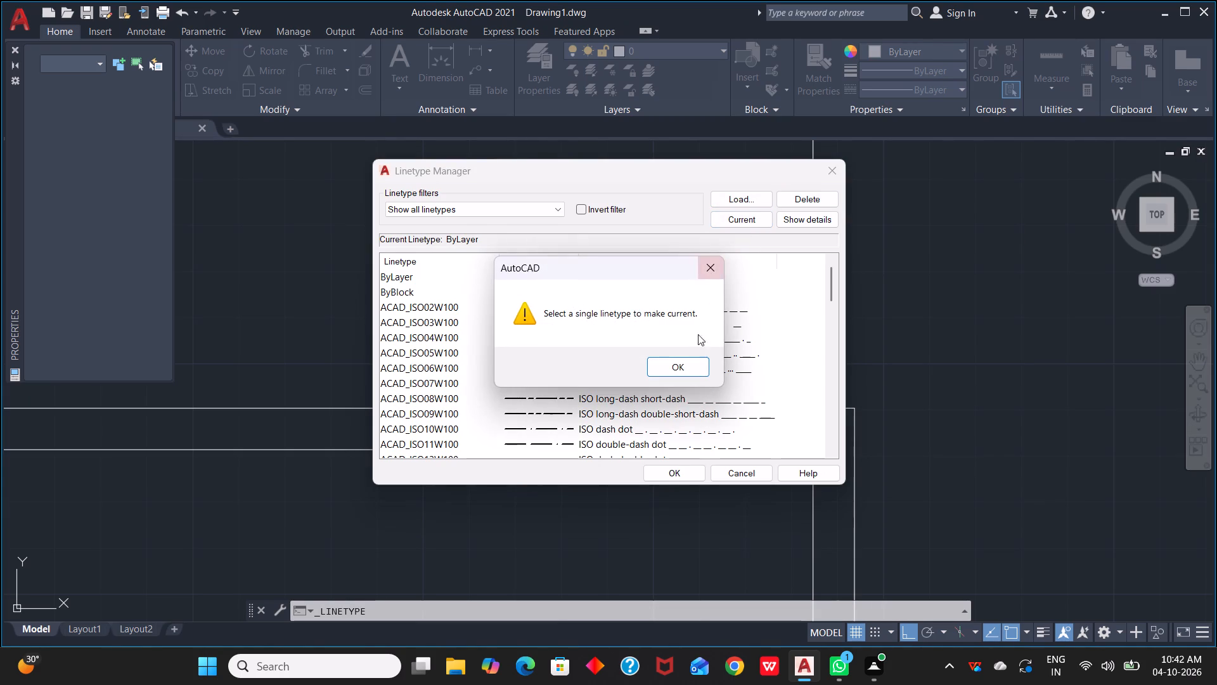
pyautogui.click(686, 373)
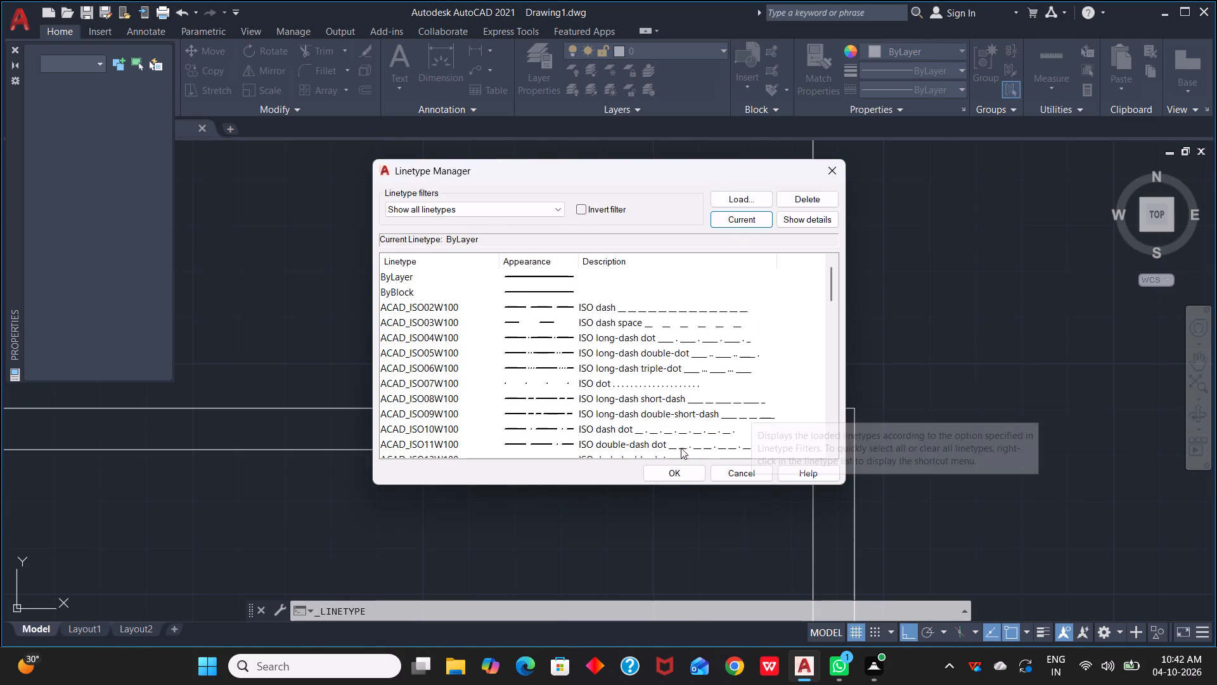
pyautogui.click(675, 473)
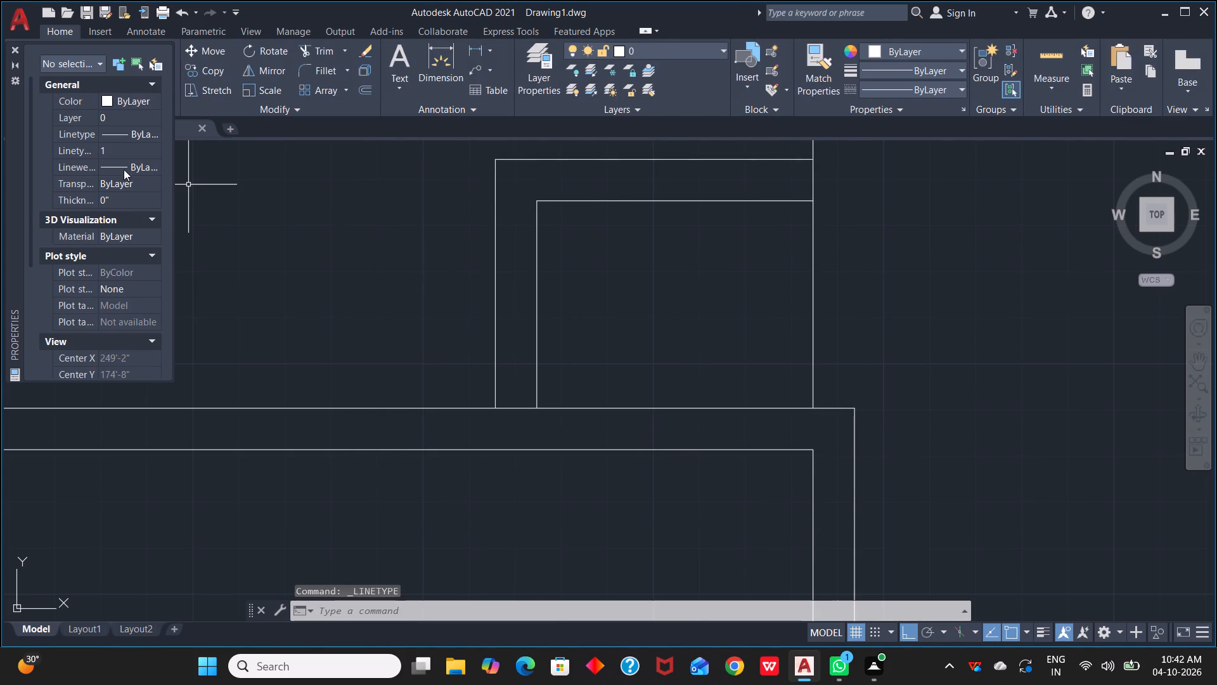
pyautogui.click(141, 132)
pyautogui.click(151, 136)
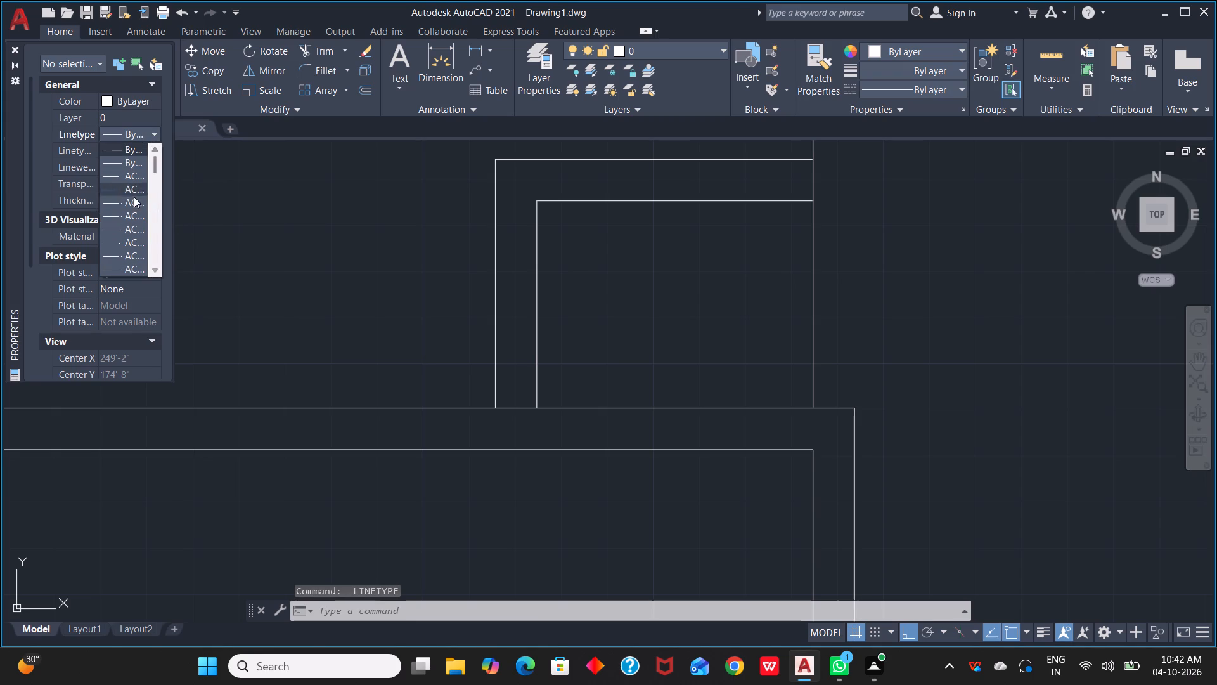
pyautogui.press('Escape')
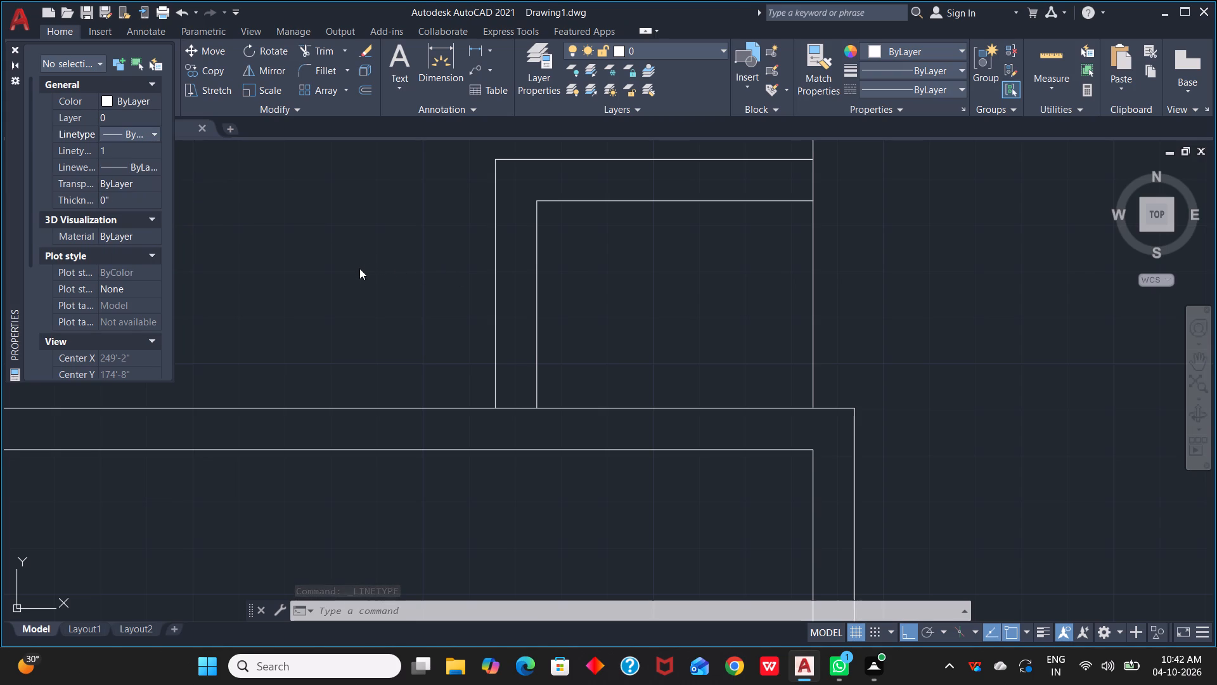
# Set the linetype of the small room's right-side closing line to ACAD_ISO02W100.
pyautogui.click(811, 298)
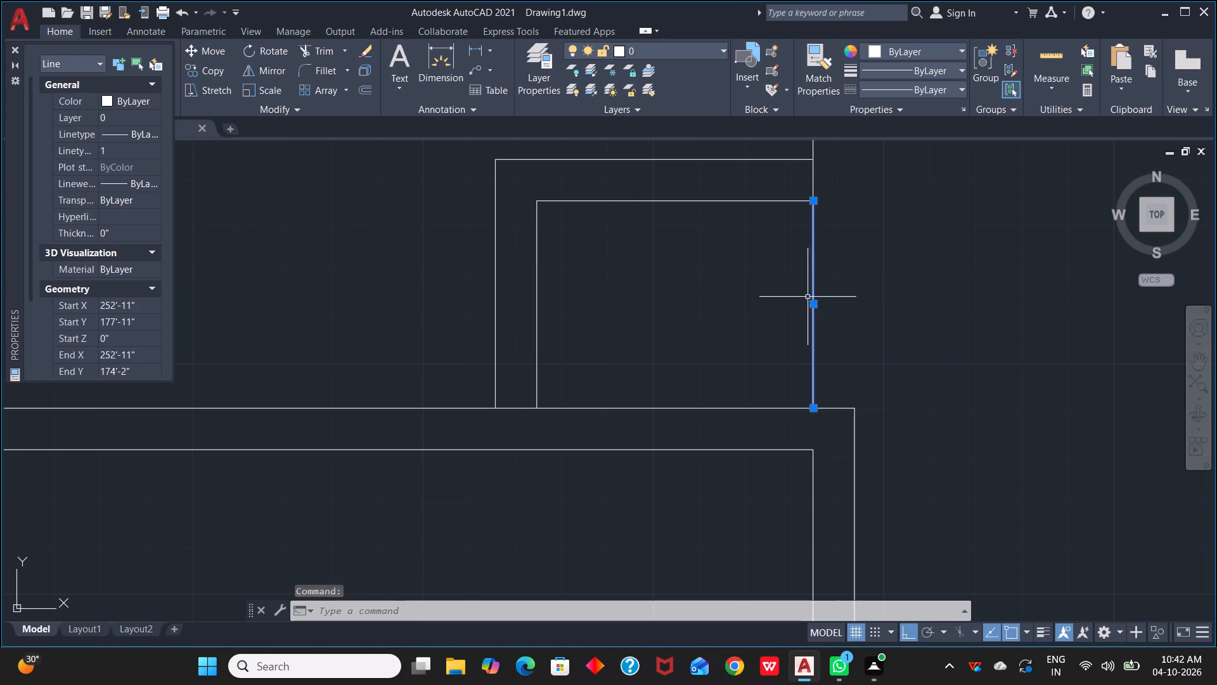
pyautogui.click(143, 131)
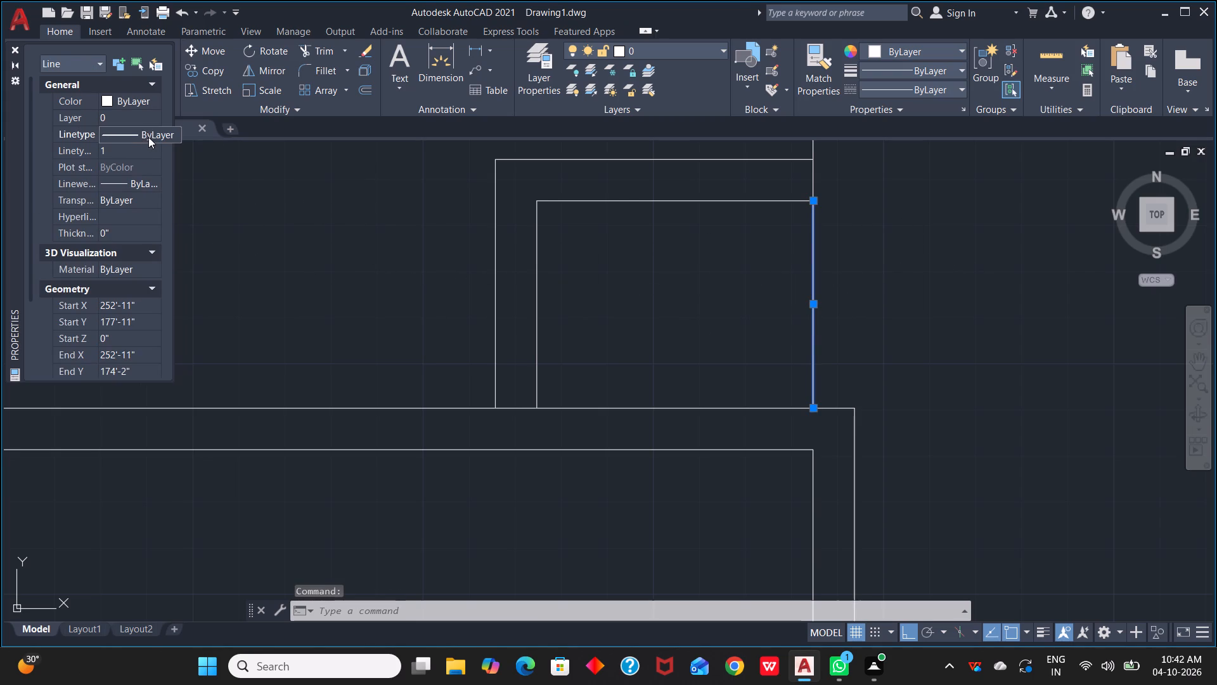
pyautogui.click(148, 137)
pyautogui.click(131, 180)
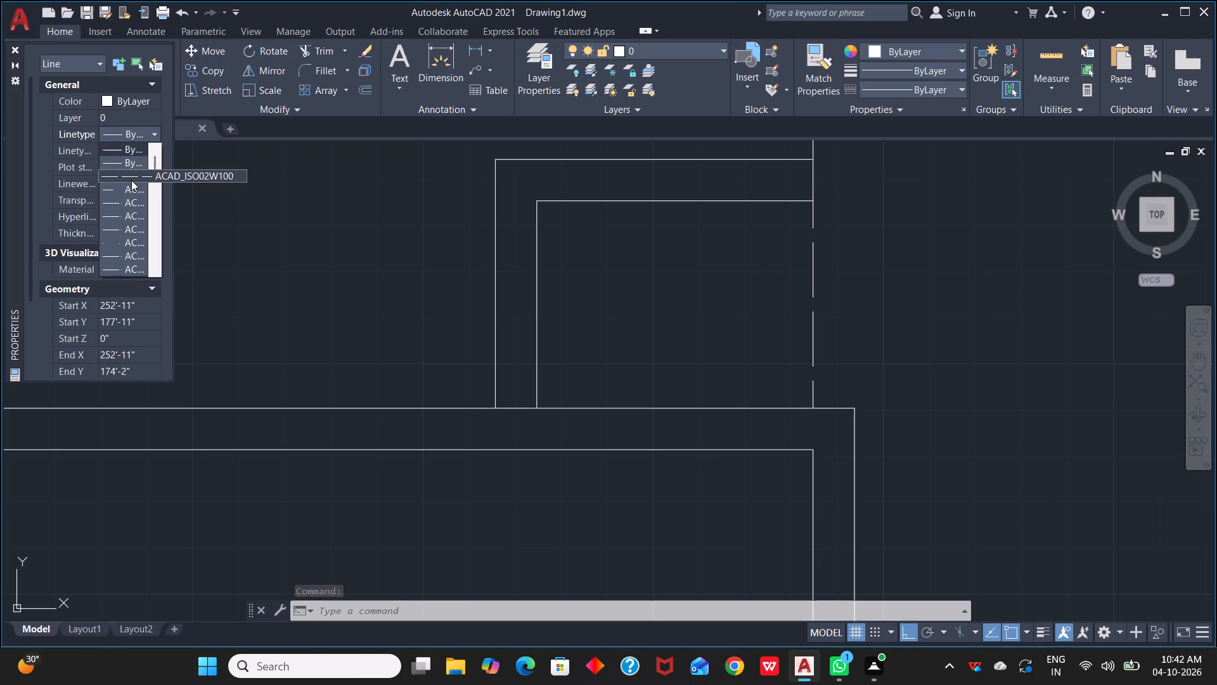
pyautogui.press('Escape')
pyautogui.press('Escape')
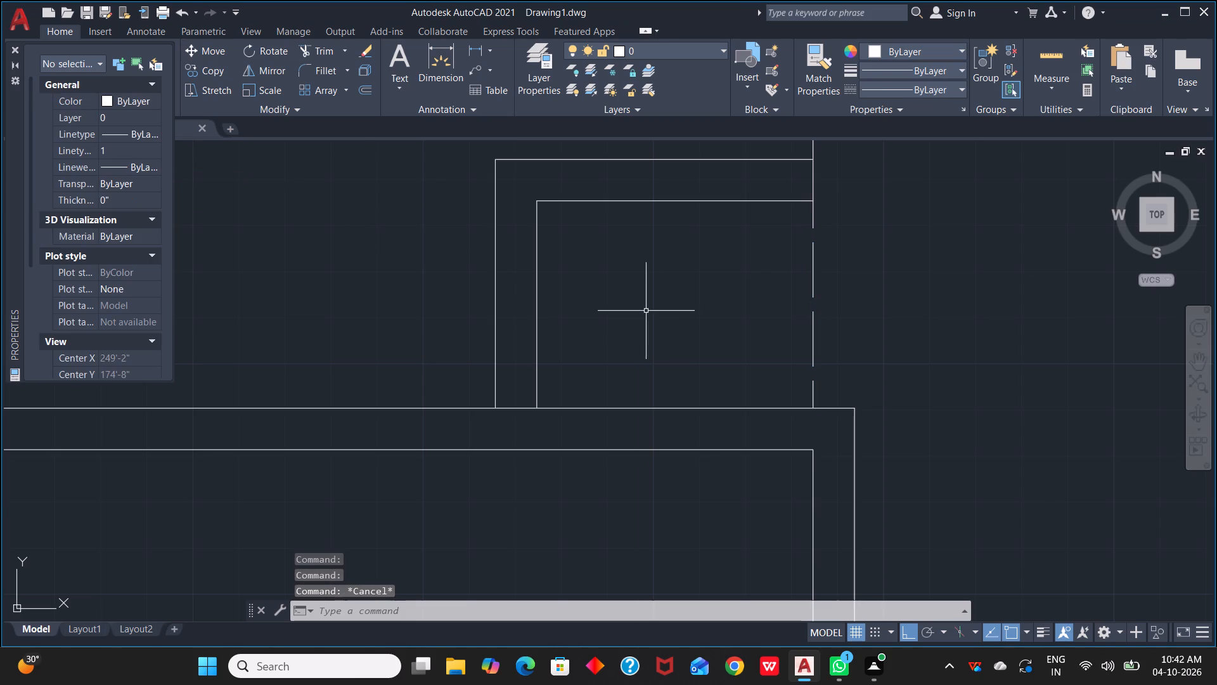
pyautogui.click(14, 50)
# Examine the general and geometry properties of the small room's dashed right-side line.
pyautogui.scroll(-2, 725, 332)
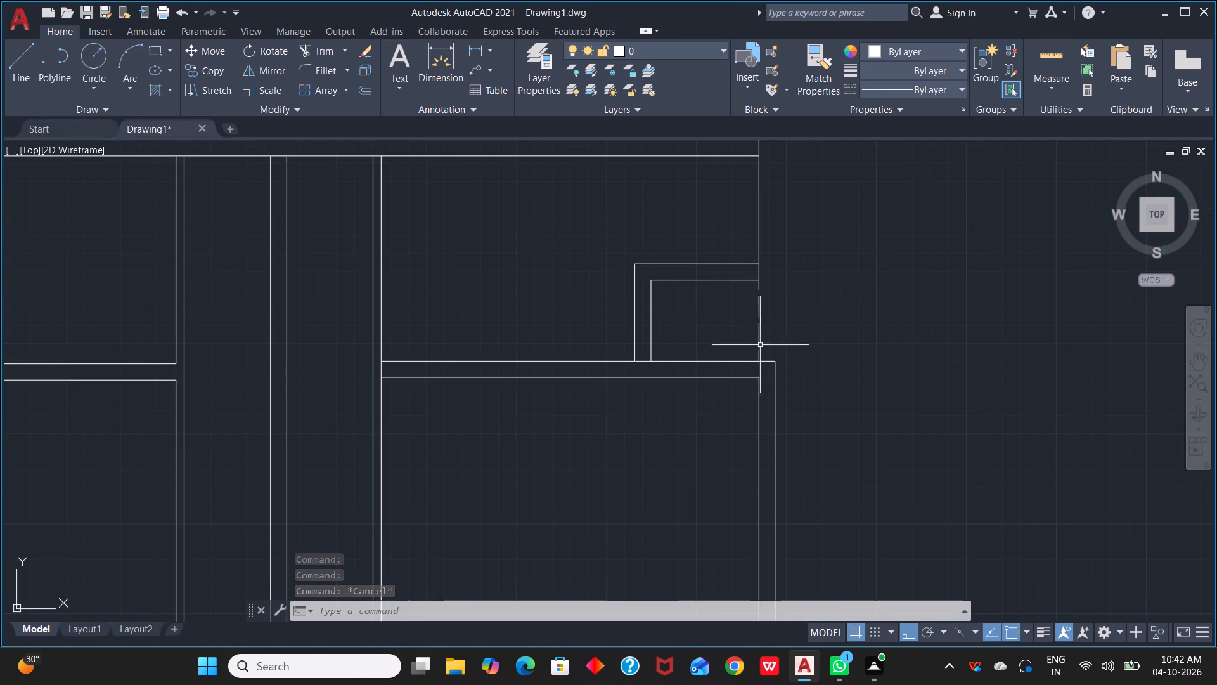
pyautogui.click(757, 318)
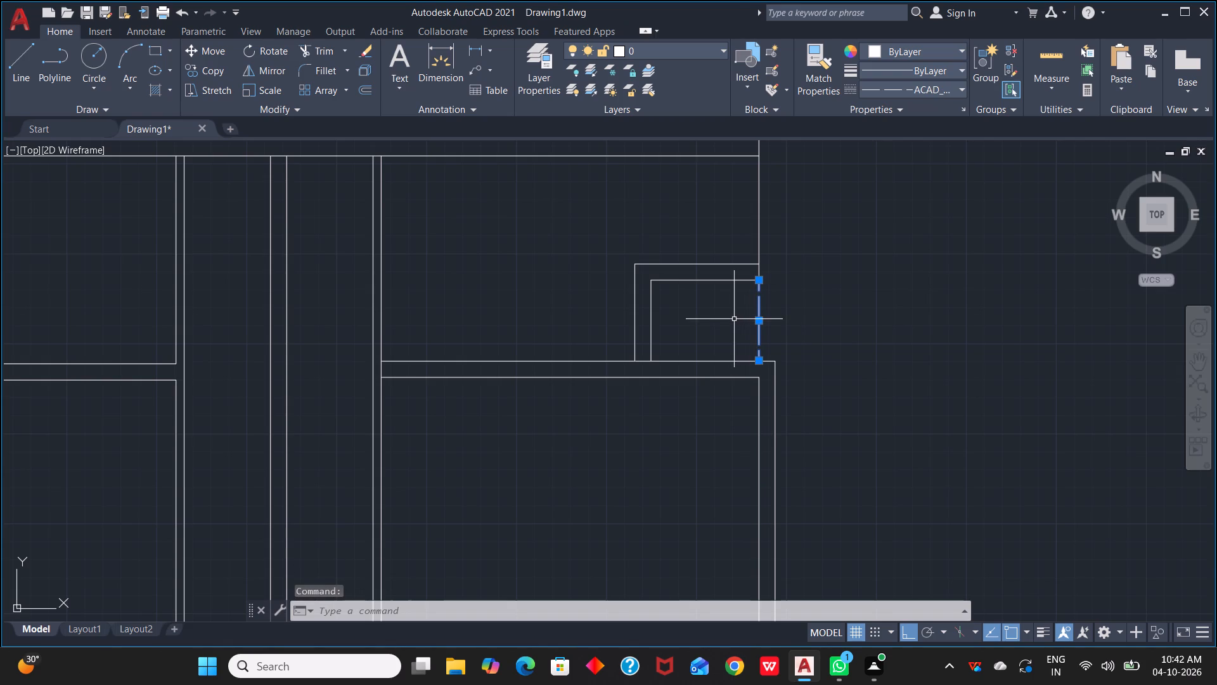
pyautogui.hotkey('ctrl', '1')
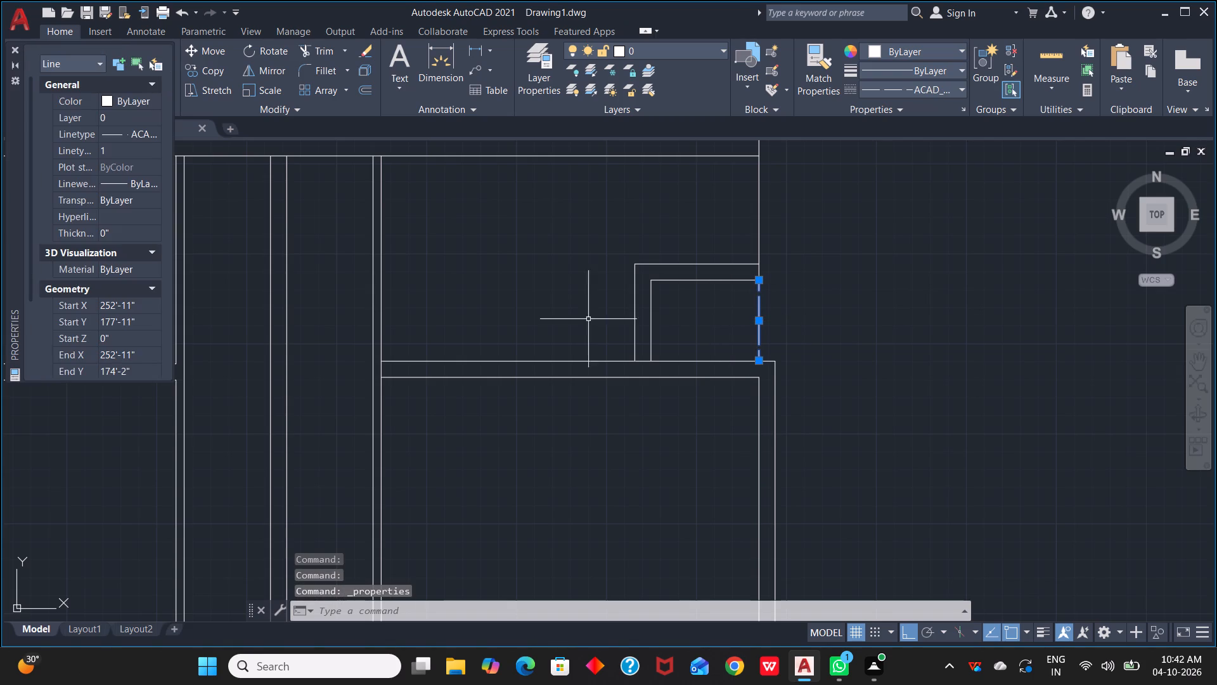
pyautogui.scroll(-1, 94, 244)
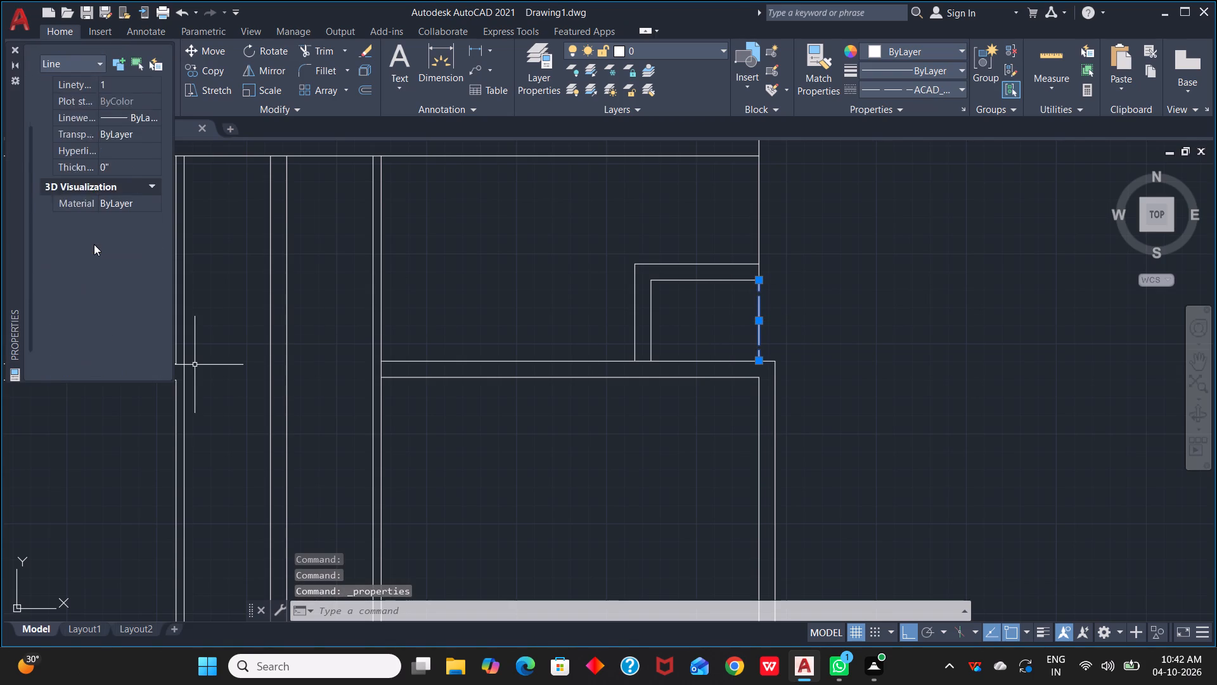
pyautogui.scroll(-1, 94, 244)
pyautogui.scroll(3, 118, 254)
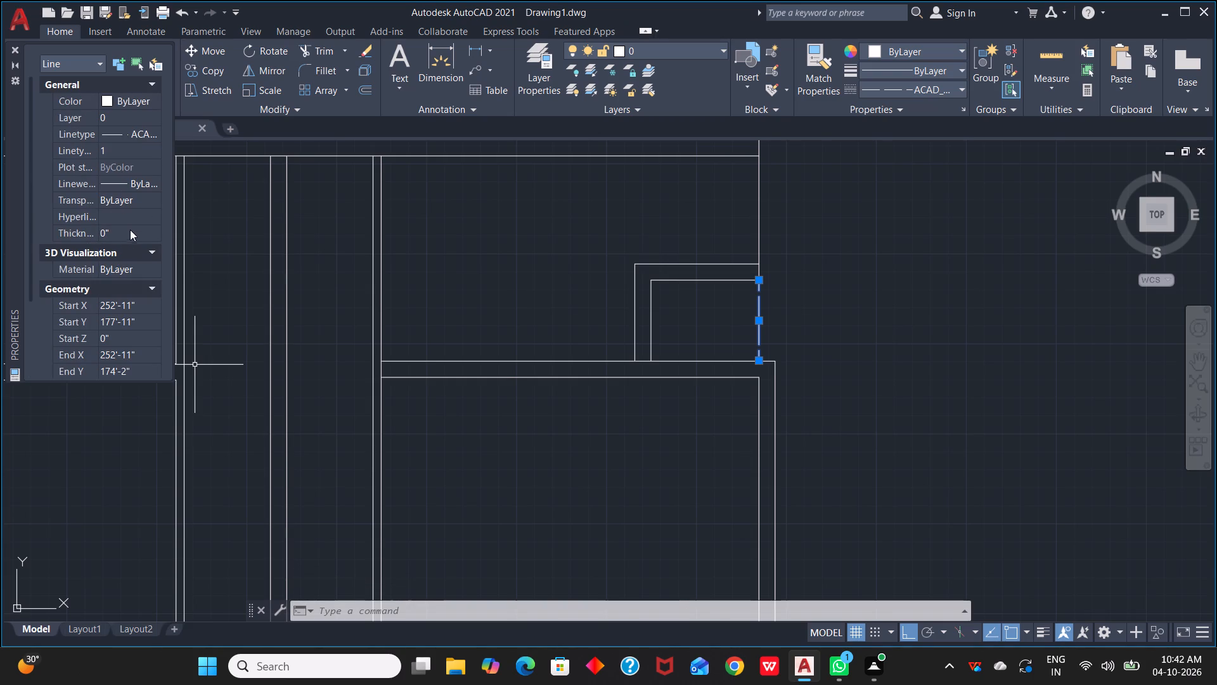
pyautogui.scroll(1, 130, 222)
pyautogui.scroll(-3, 130, 222)
pyautogui.scroll(1, 130, 222)
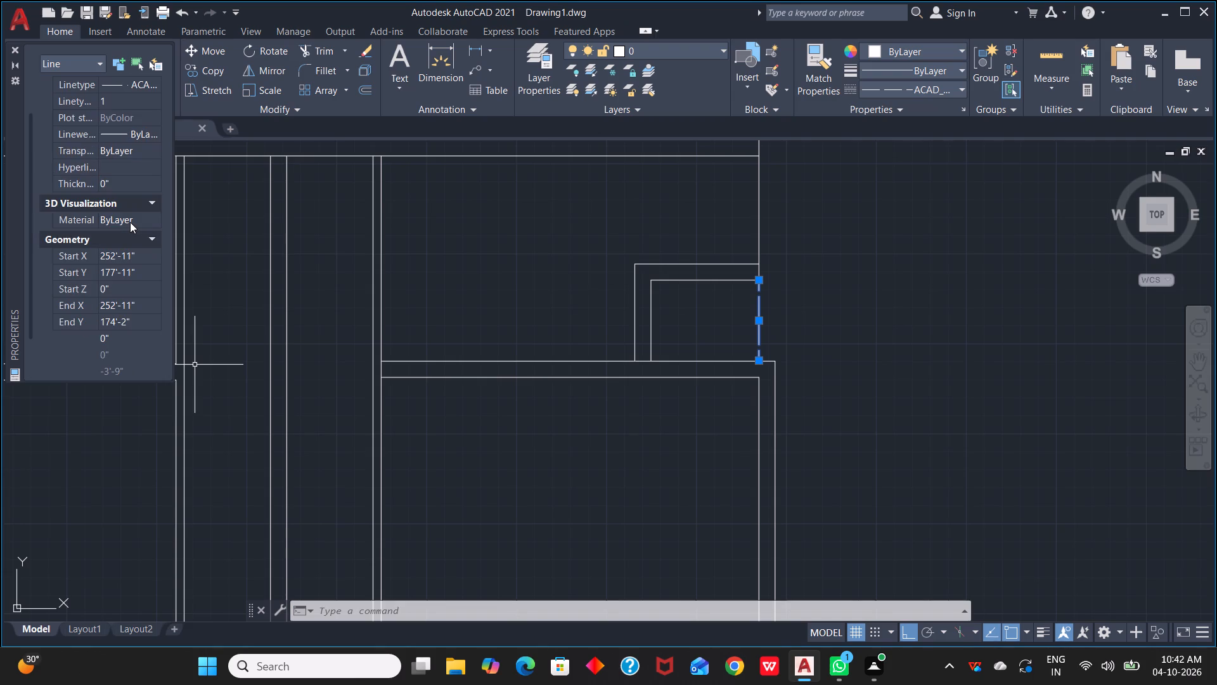
pyautogui.scroll(2, 130, 222)
pyautogui.scroll(-2, 130, 222)
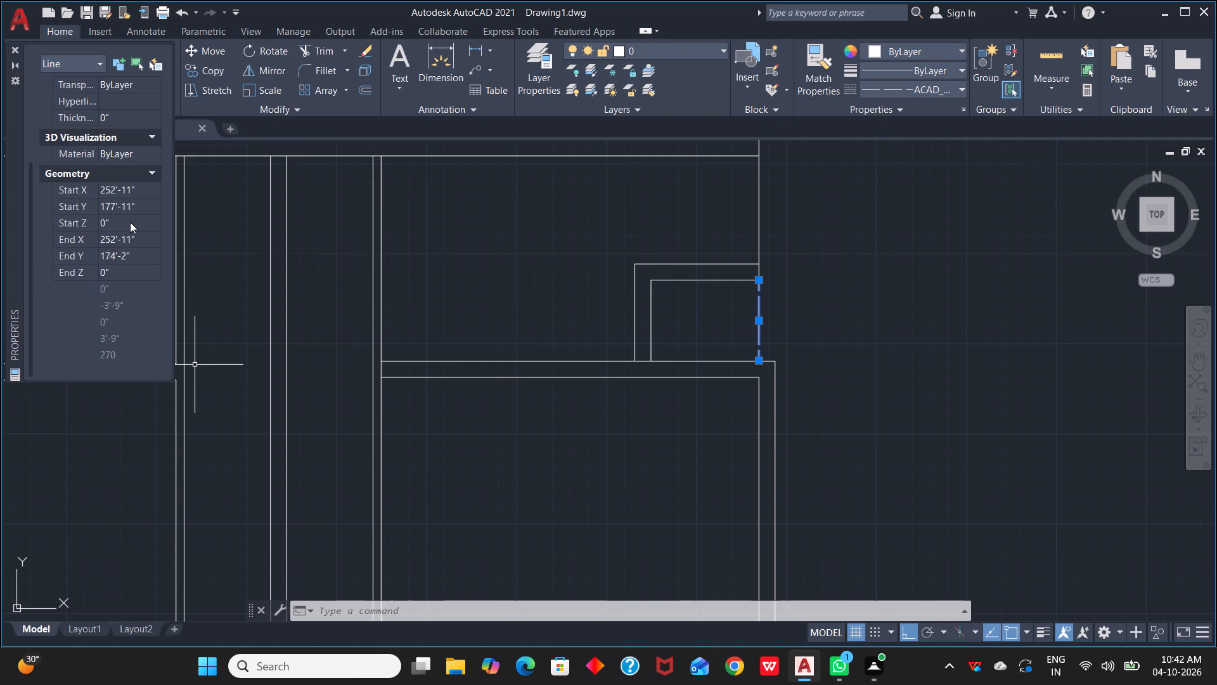
pyautogui.scroll(-1, 130, 222)
pyautogui.scroll(1, 130, 222)
pyautogui.scroll(-1, 130, 222)
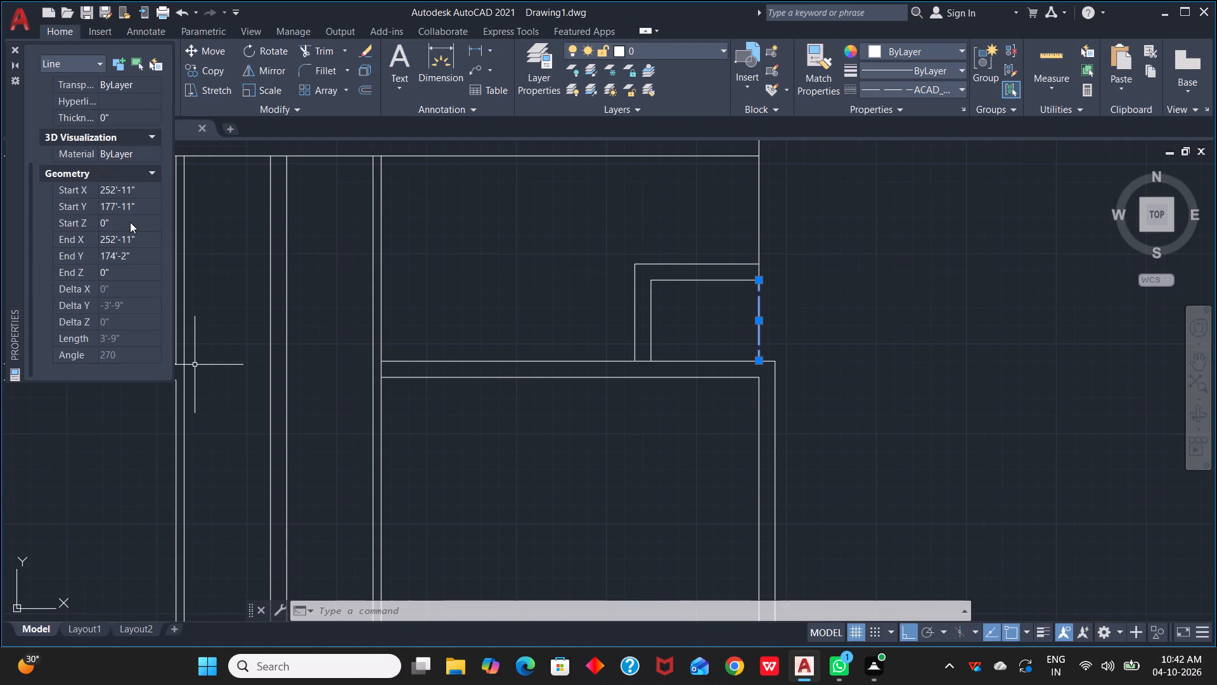
pyautogui.scroll(3, 130, 222)
pyautogui.scroll(-3, 130, 222)
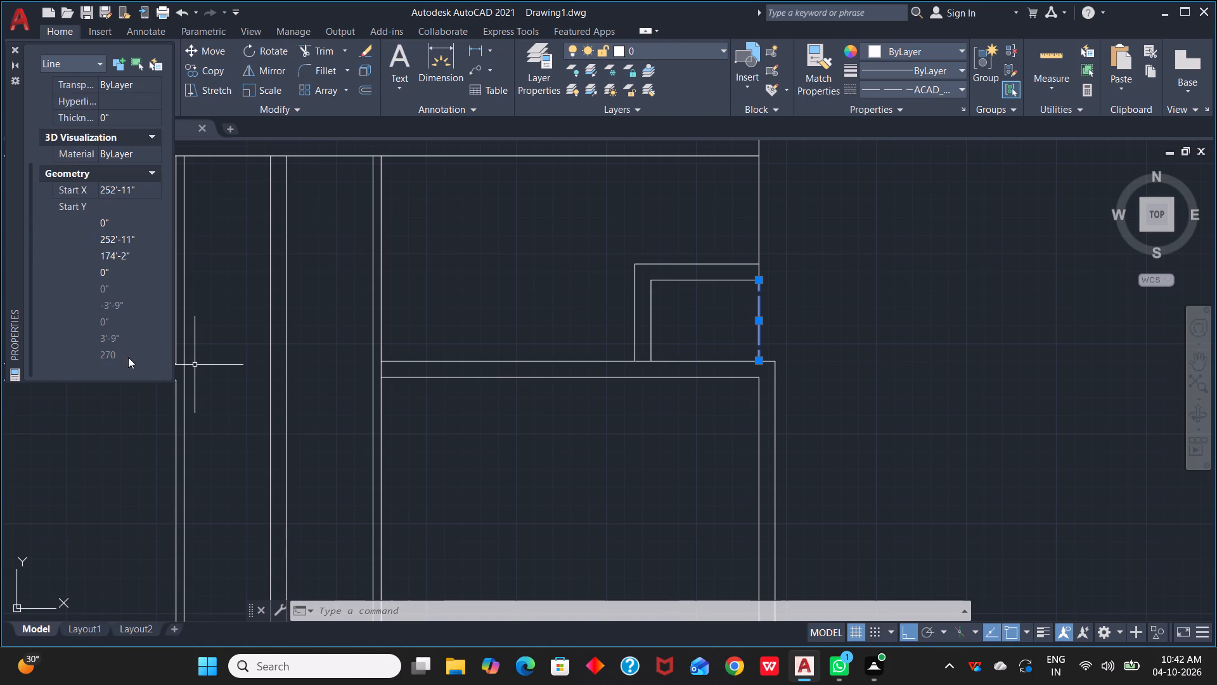
pyautogui.click(14, 50)
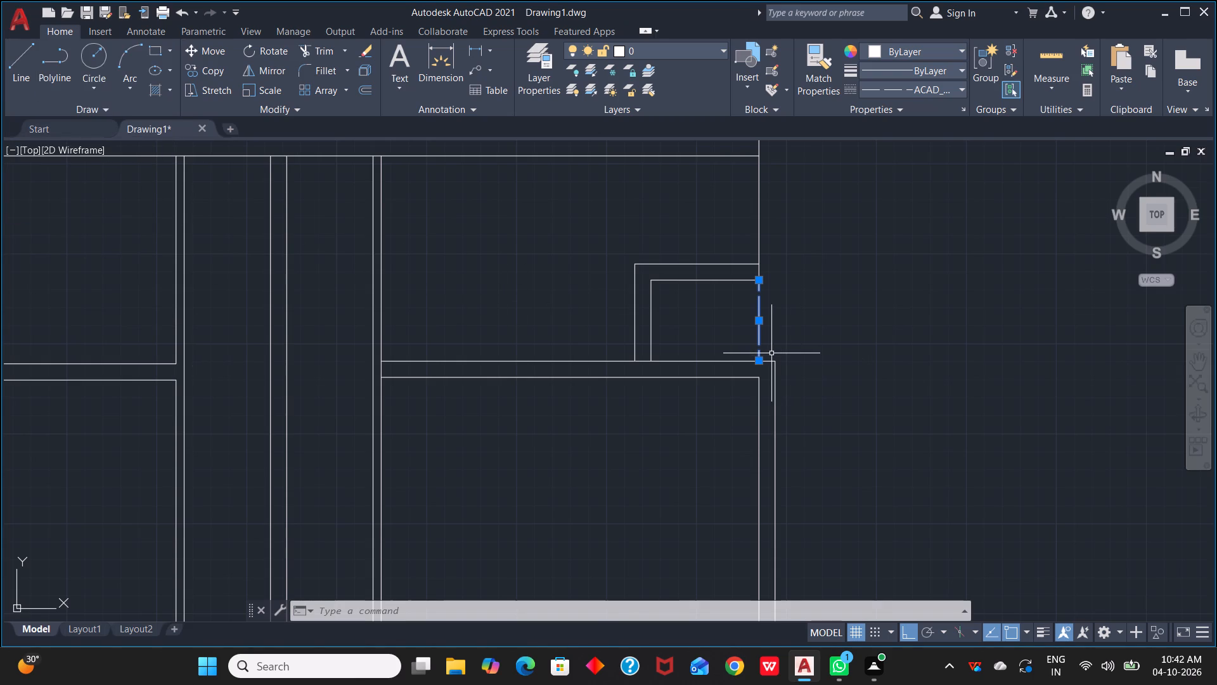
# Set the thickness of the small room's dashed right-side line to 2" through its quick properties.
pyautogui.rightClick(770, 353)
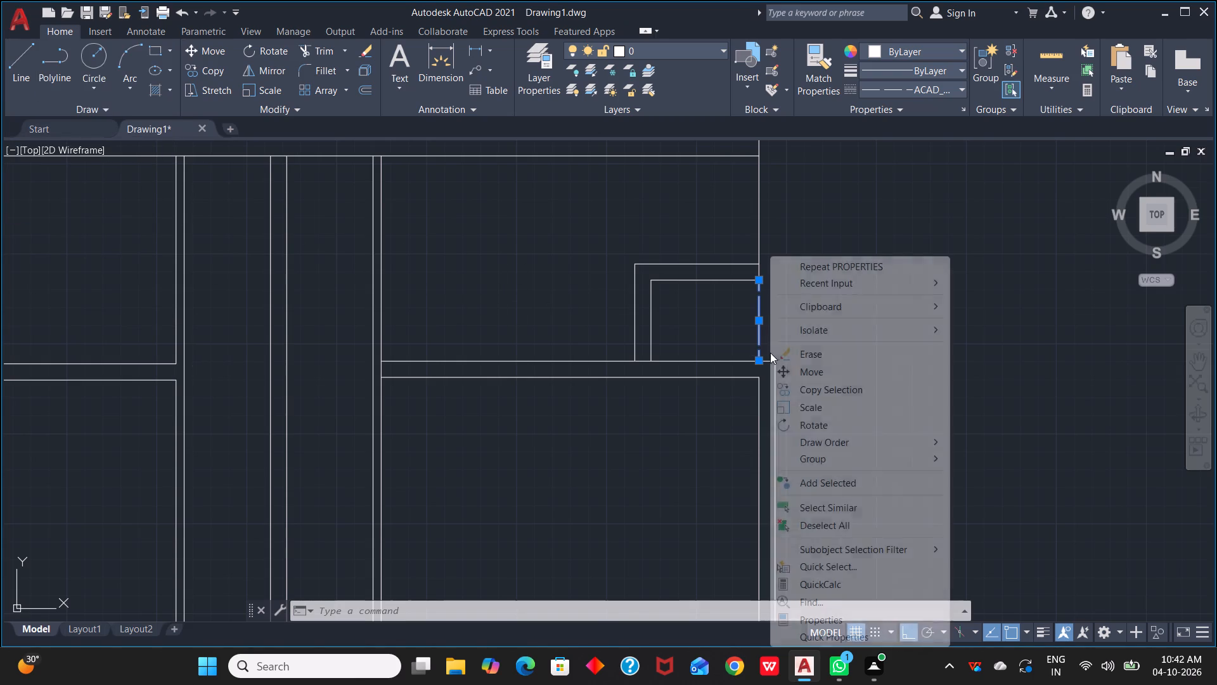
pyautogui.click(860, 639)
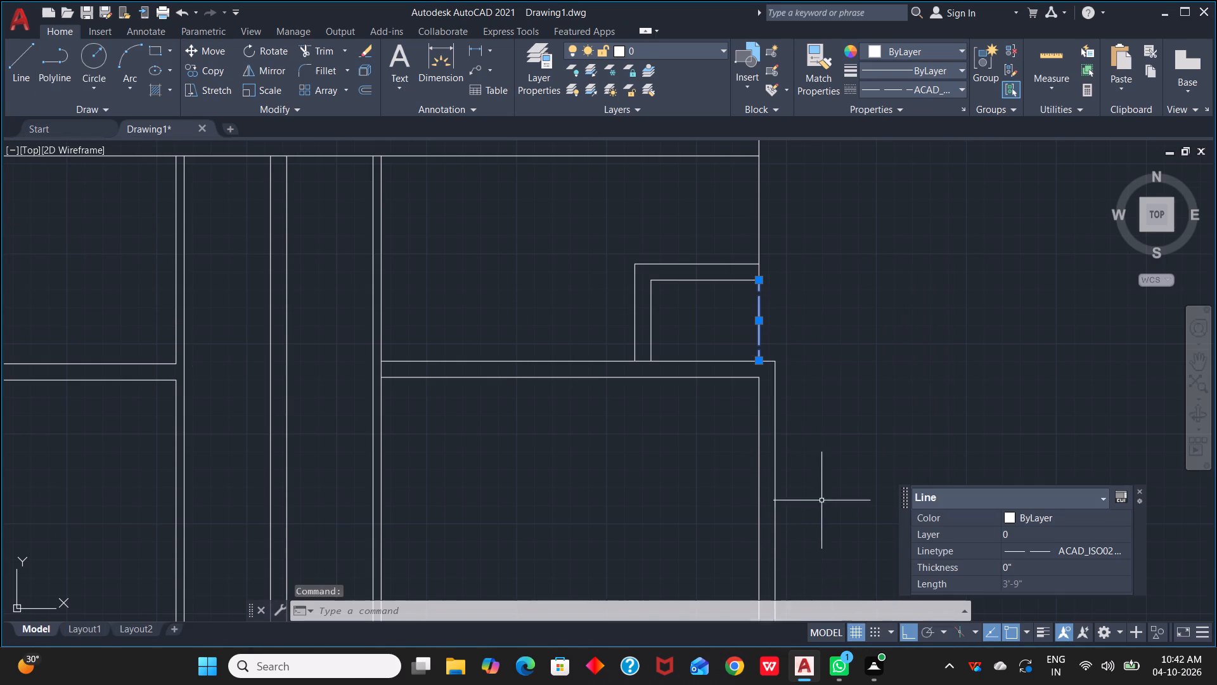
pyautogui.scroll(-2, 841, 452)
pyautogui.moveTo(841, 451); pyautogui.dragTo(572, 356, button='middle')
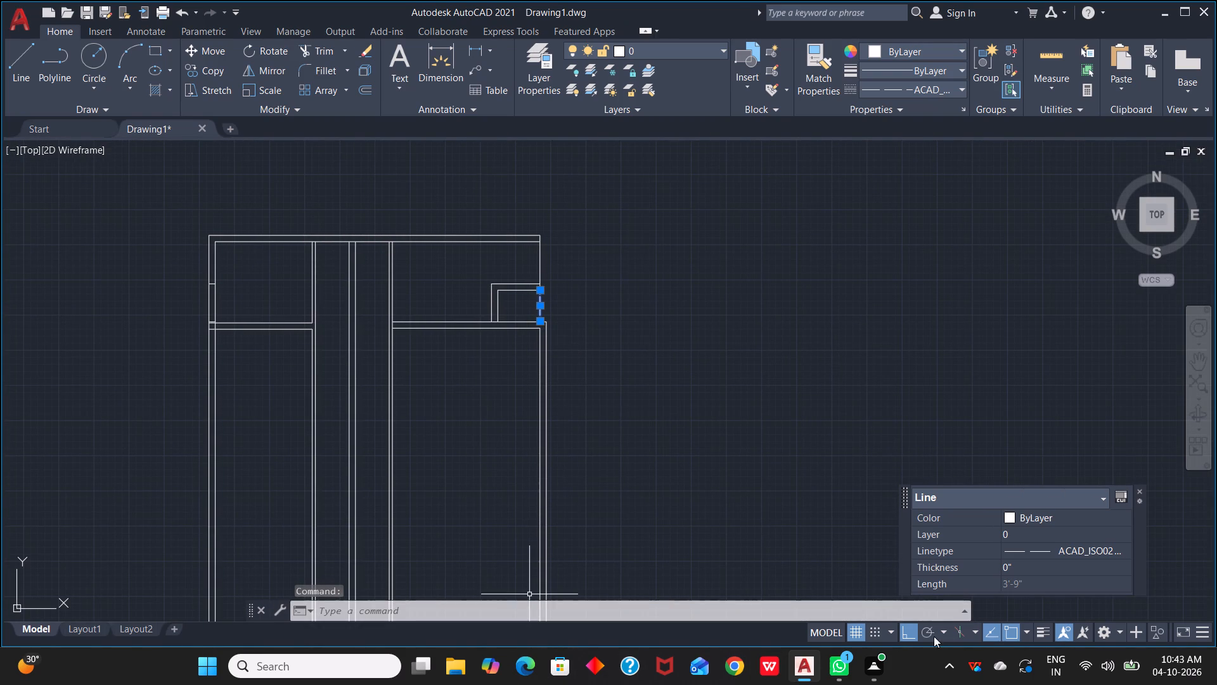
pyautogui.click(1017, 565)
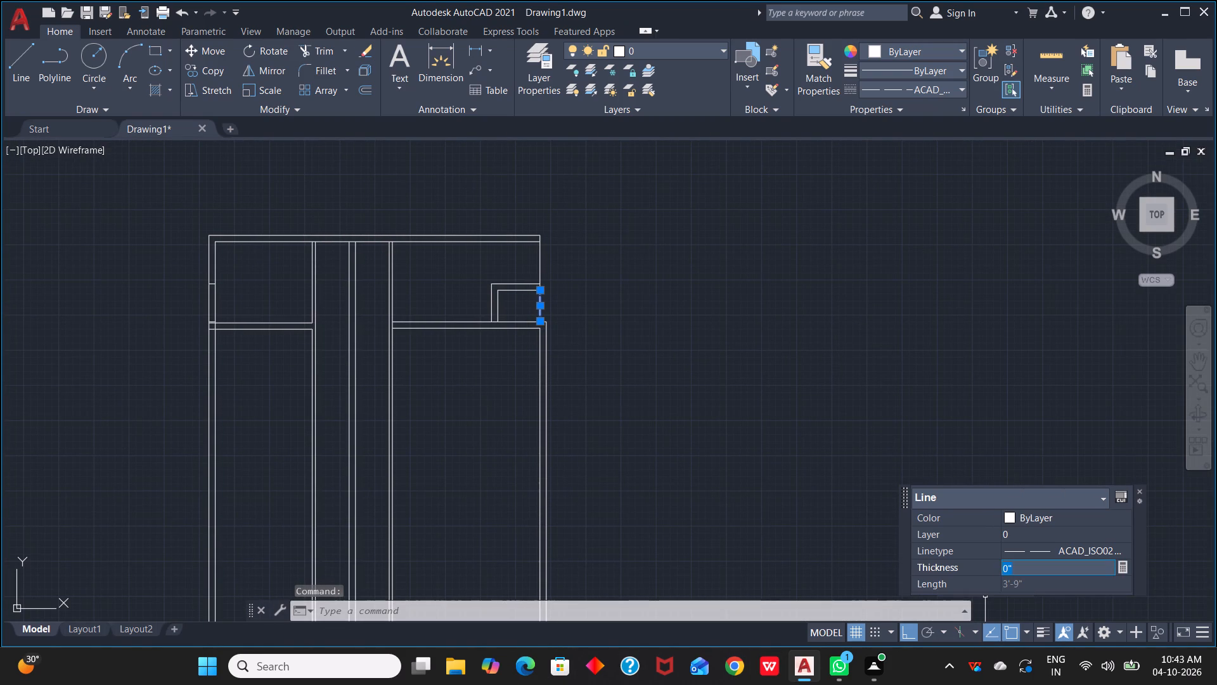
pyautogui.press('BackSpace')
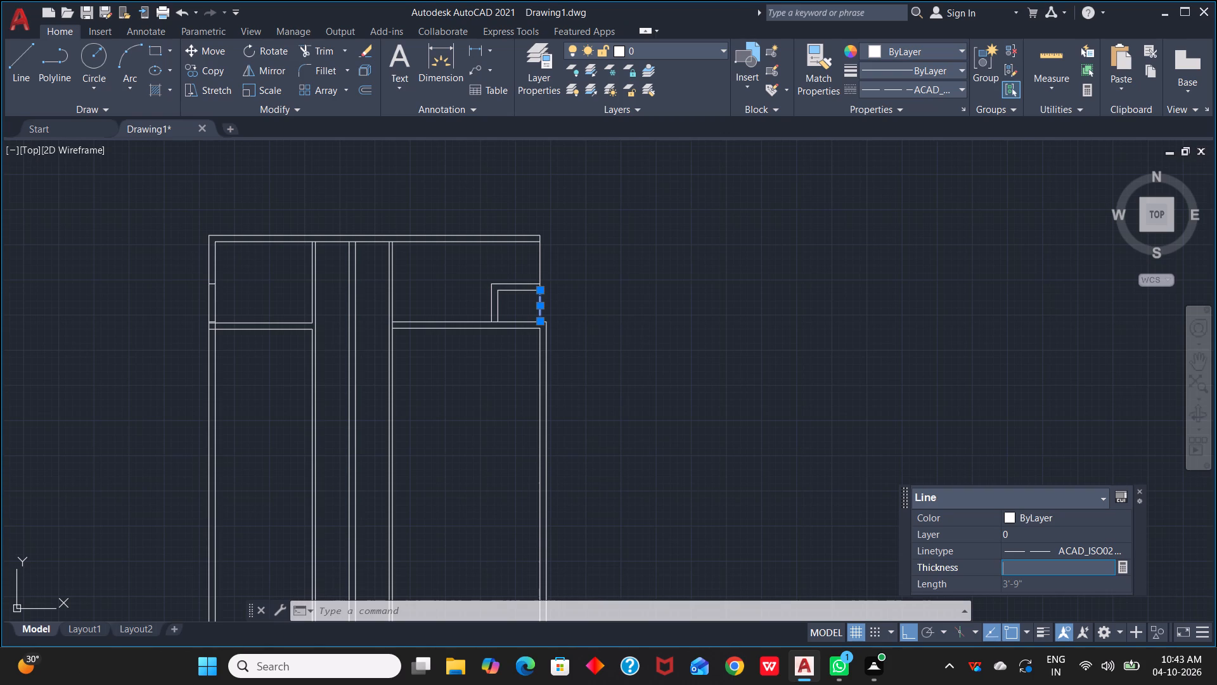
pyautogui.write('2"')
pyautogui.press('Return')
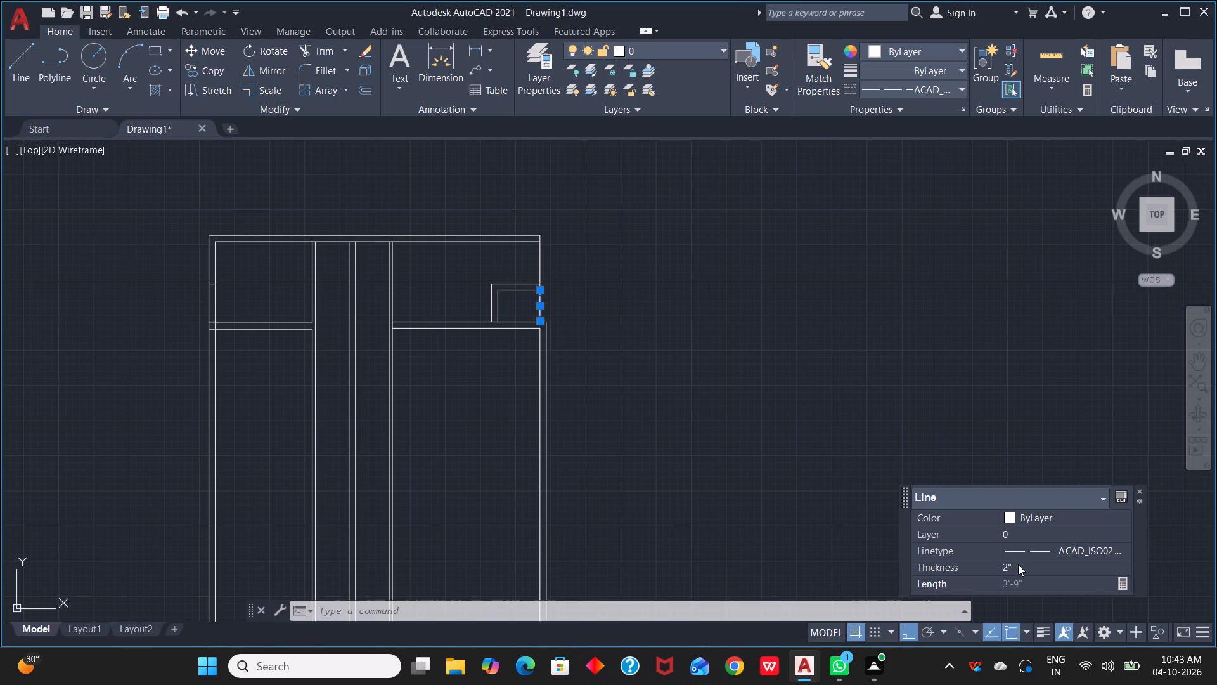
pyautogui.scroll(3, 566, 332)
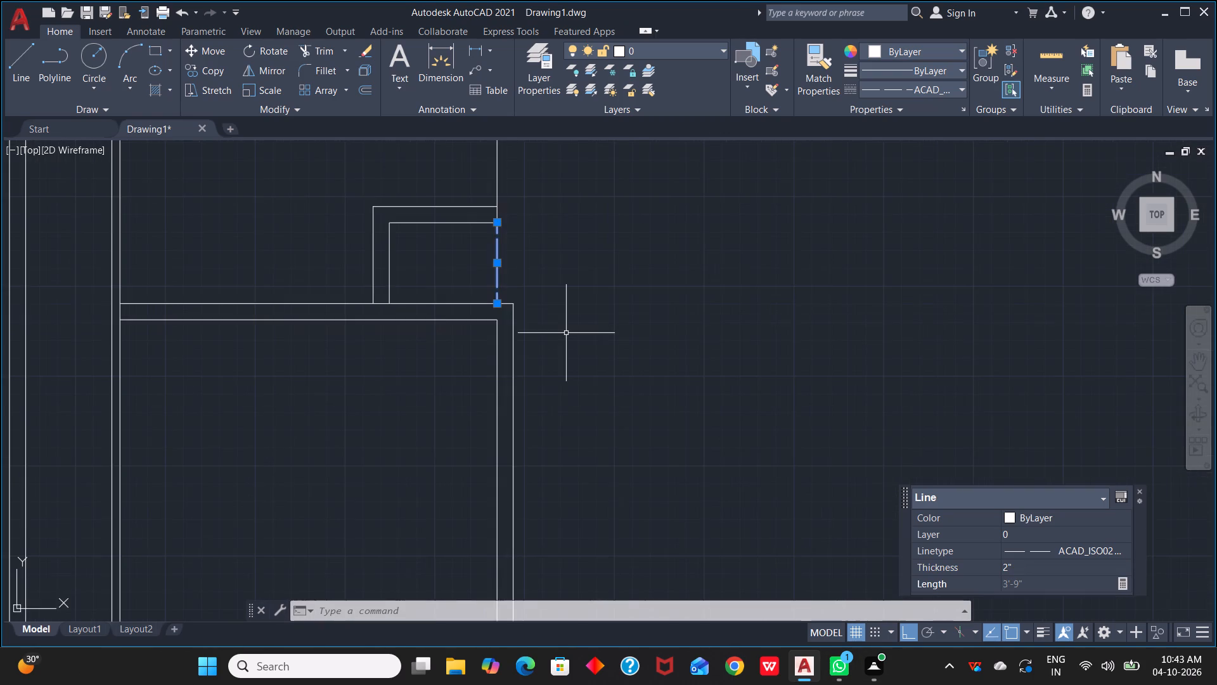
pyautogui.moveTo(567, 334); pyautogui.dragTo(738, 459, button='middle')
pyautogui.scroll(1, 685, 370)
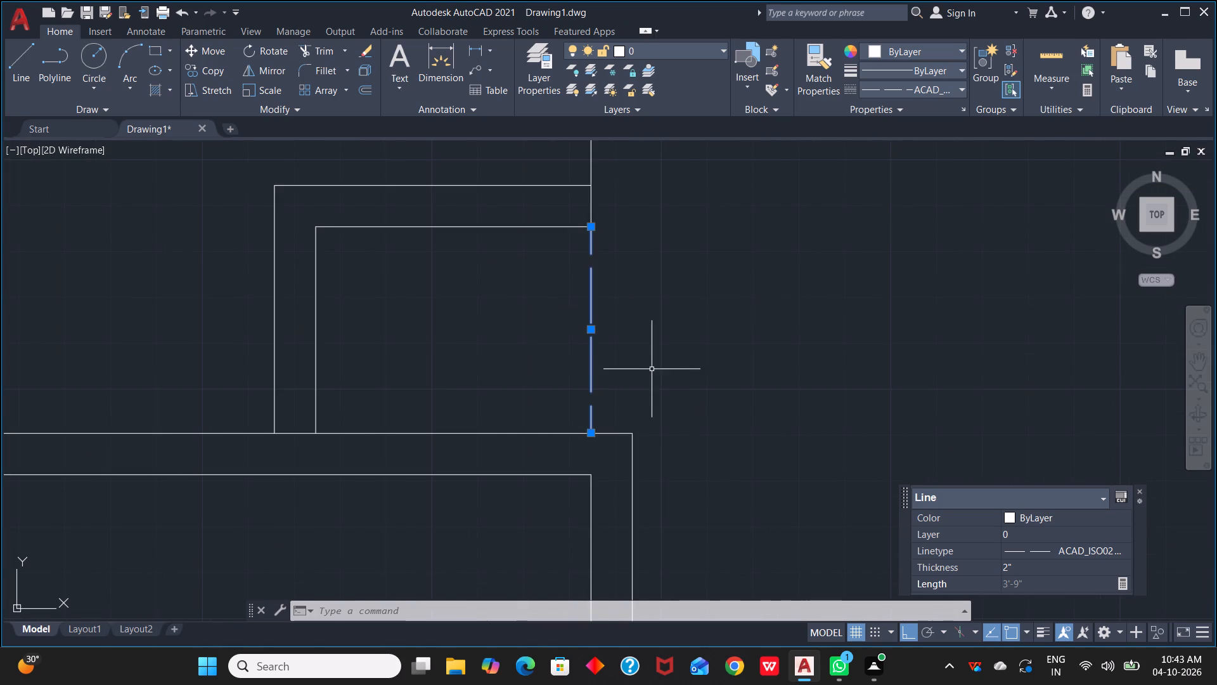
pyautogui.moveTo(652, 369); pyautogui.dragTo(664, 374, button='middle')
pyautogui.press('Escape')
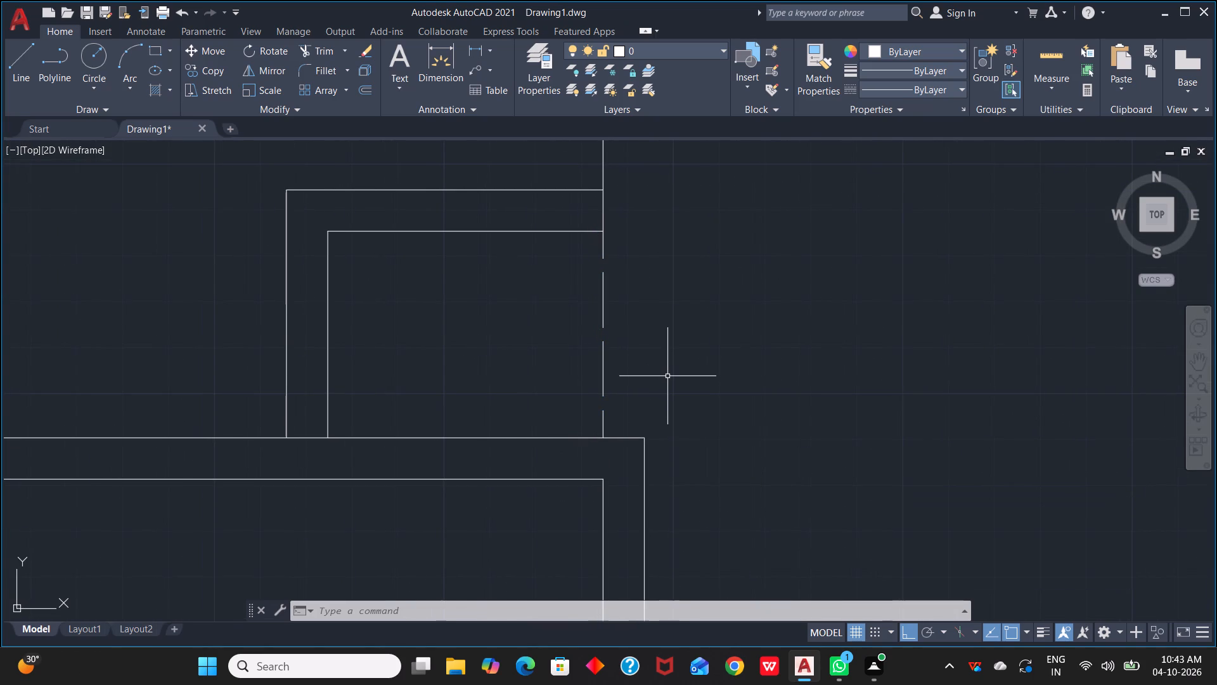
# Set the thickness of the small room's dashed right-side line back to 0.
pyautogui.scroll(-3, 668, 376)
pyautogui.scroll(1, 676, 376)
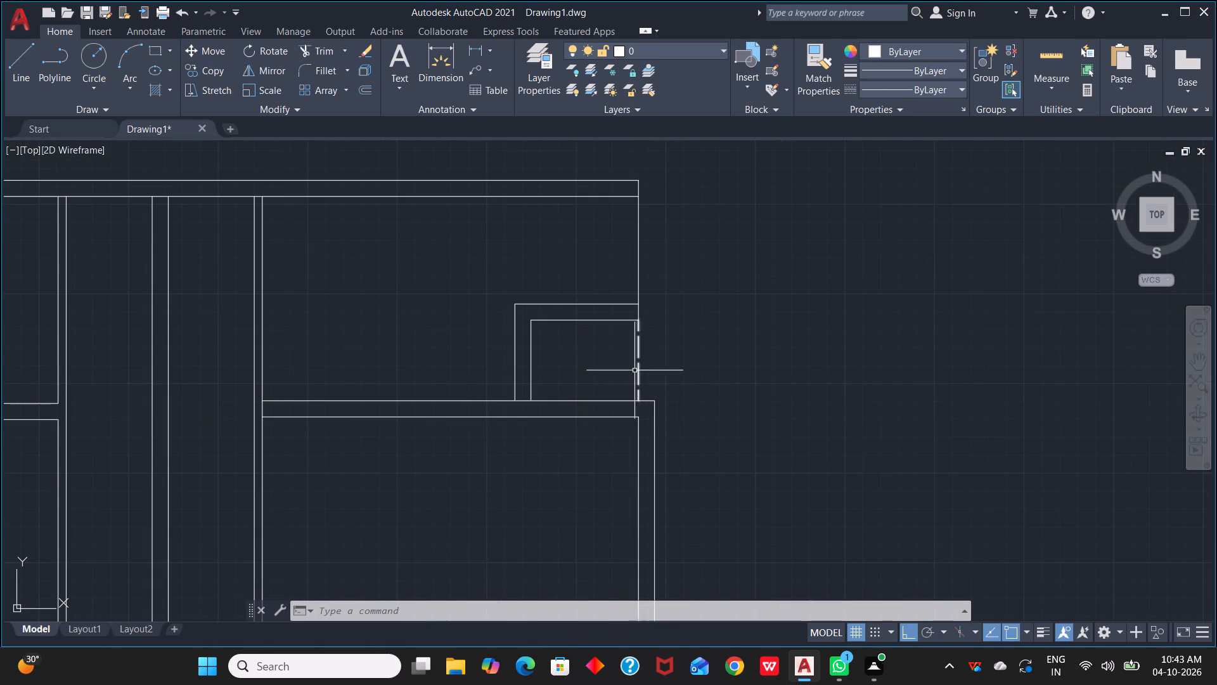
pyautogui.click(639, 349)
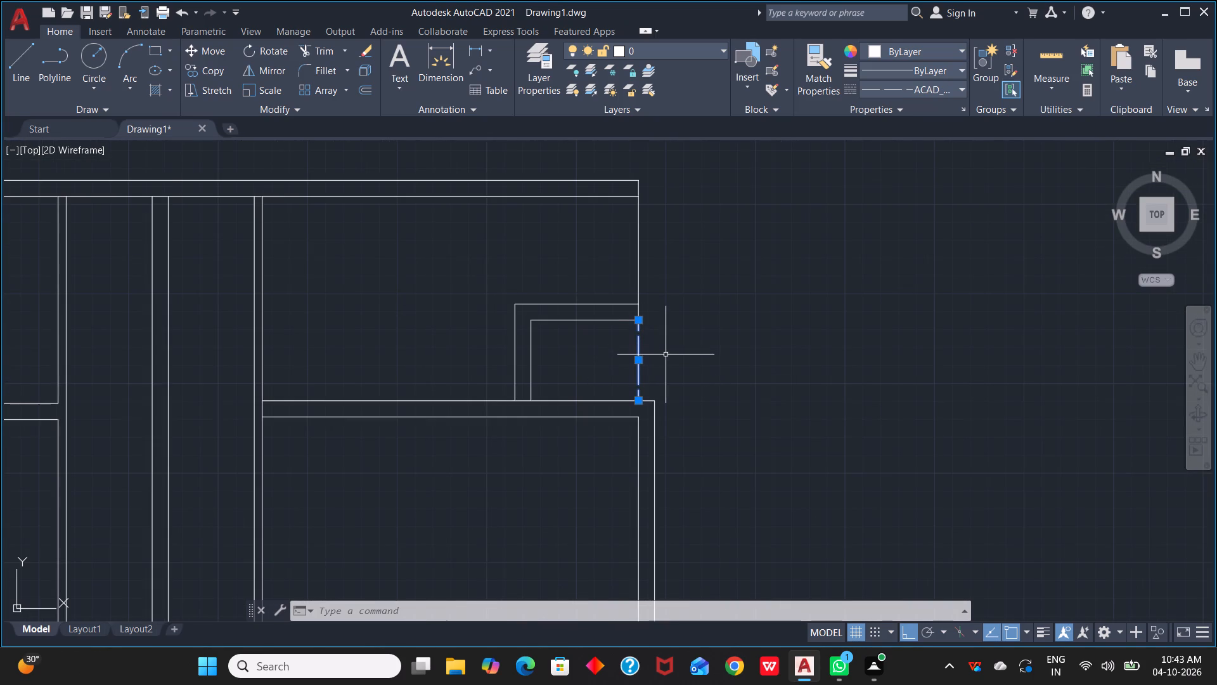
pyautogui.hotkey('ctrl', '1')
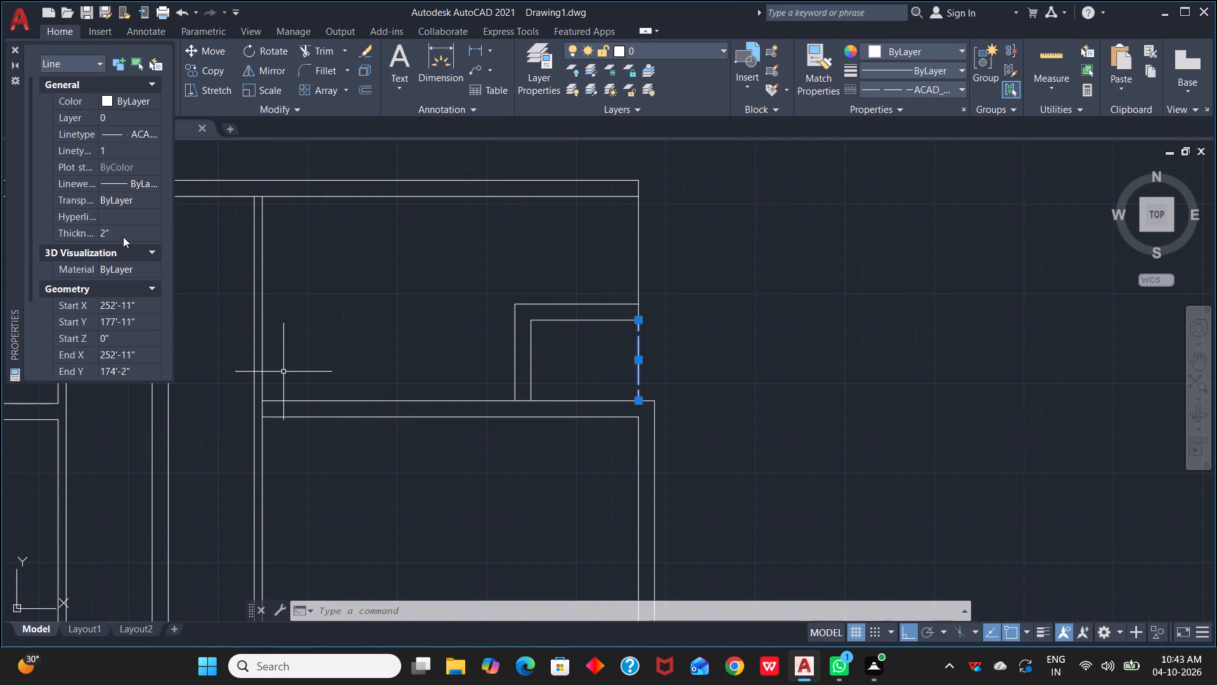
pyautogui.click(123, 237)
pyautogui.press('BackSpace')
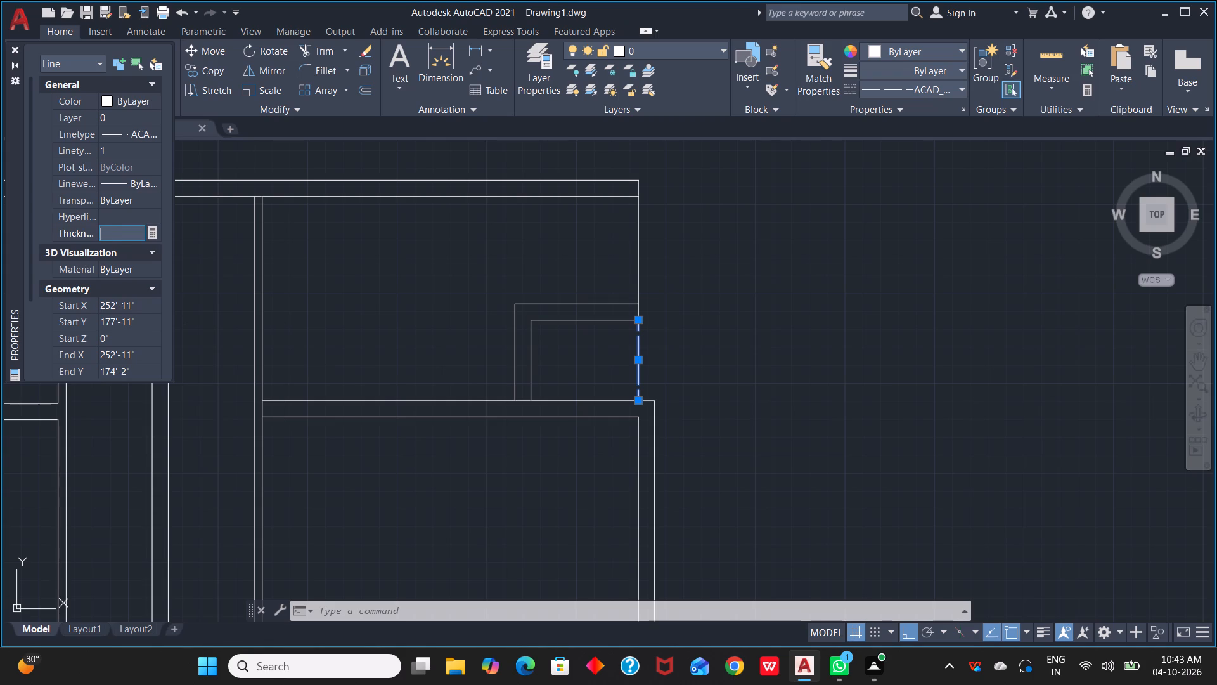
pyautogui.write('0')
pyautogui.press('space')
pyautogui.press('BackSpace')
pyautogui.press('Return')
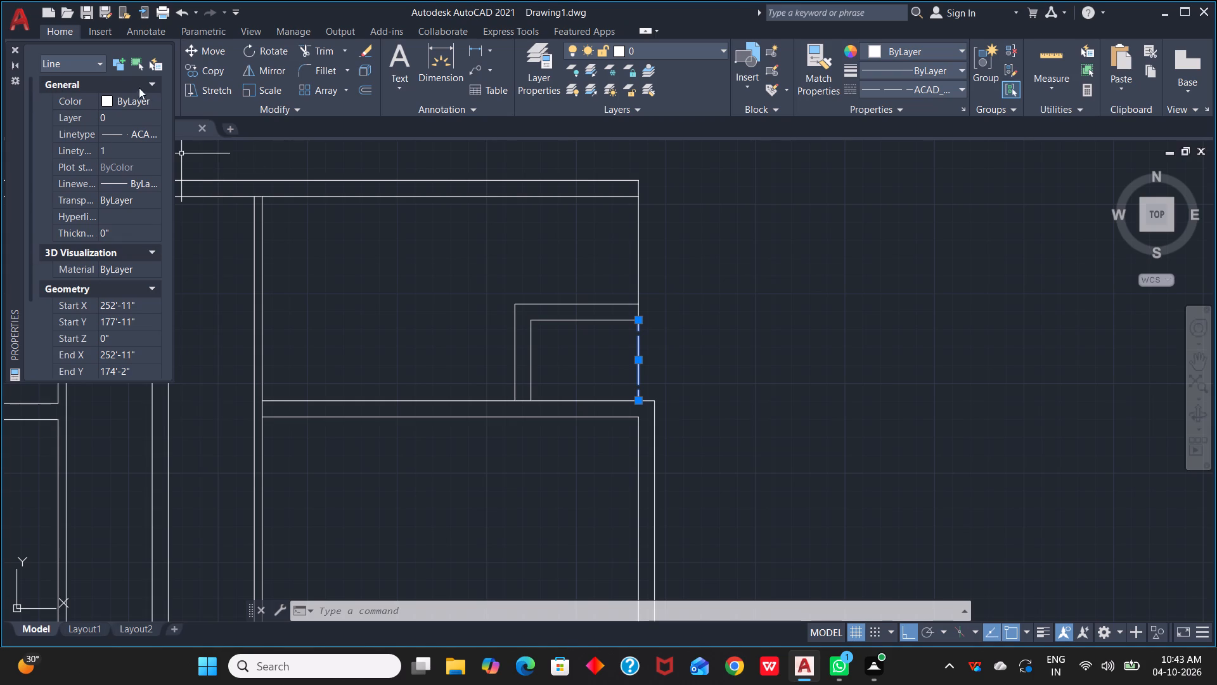
# Examine the dashed right-side line's general, 3D visualization and geometry properties, including its layer and hyperlink options, and close the properties.
pyautogui.scroll(-1, 88, 242)
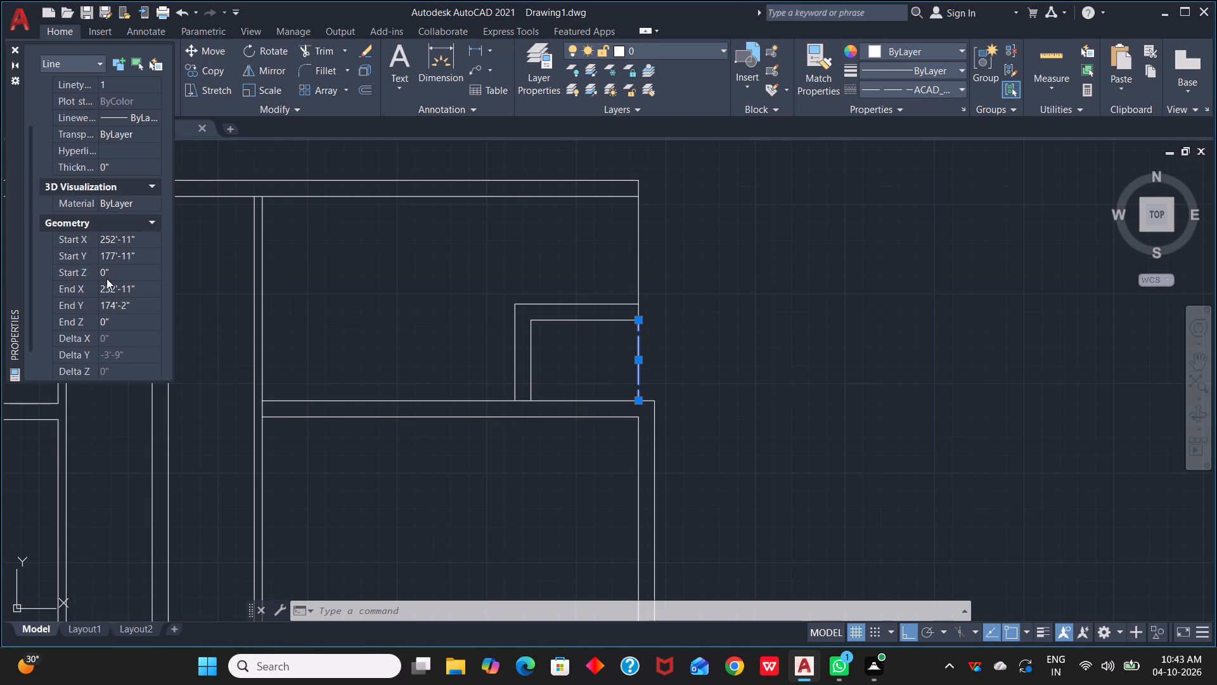
pyautogui.click(150, 184)
pyautogui.click(150, 184)
pyautogui.click(150, 218)
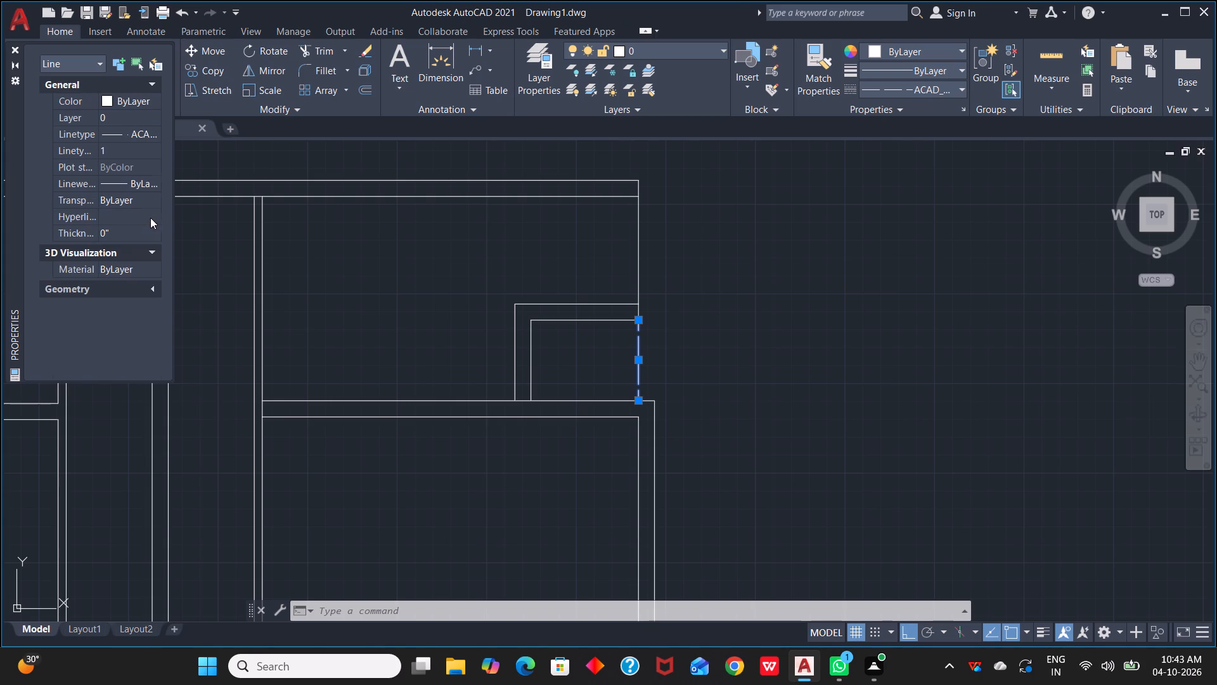
pyautogui.click(120, 114)
pyautogui.click(157, 115)
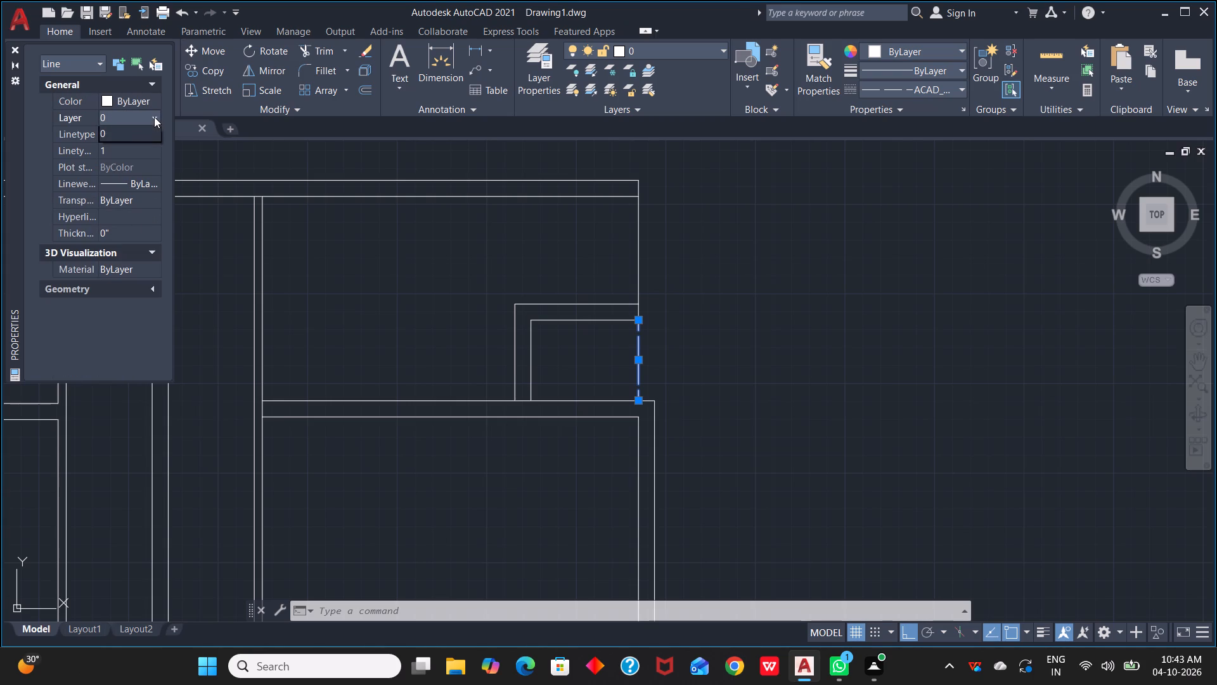
pyautogui.click(154, 117)
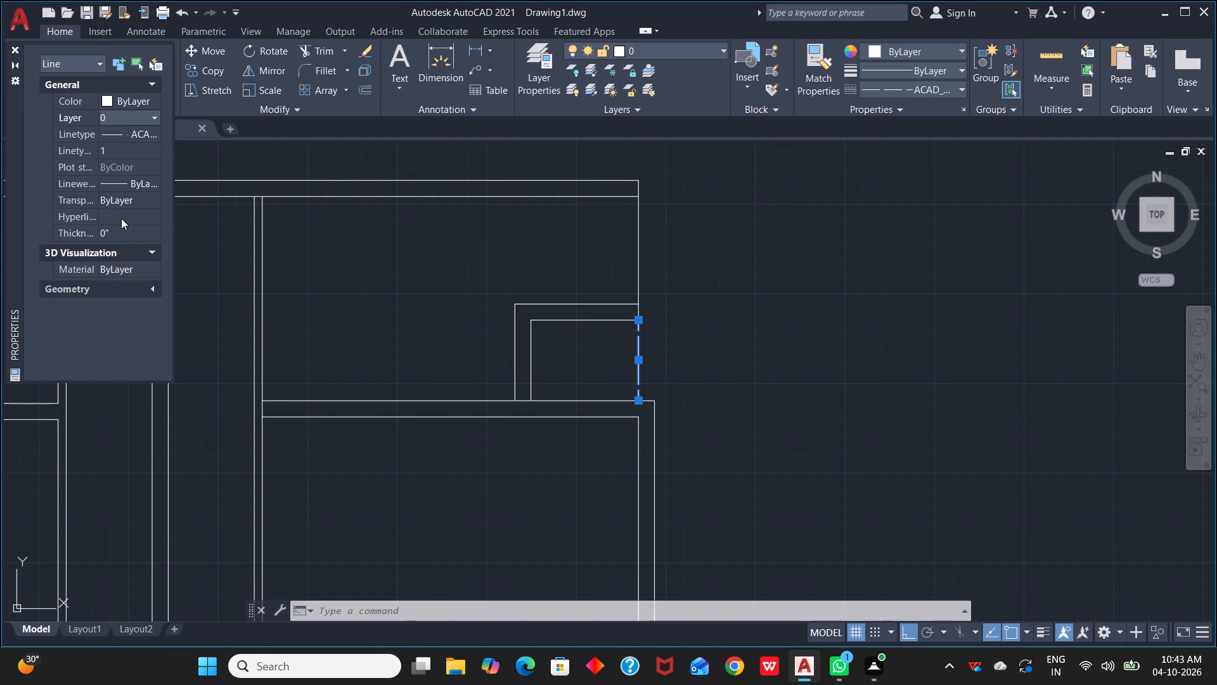
pyautogui.click(121, 217)
pyautogui.click(121, 217)
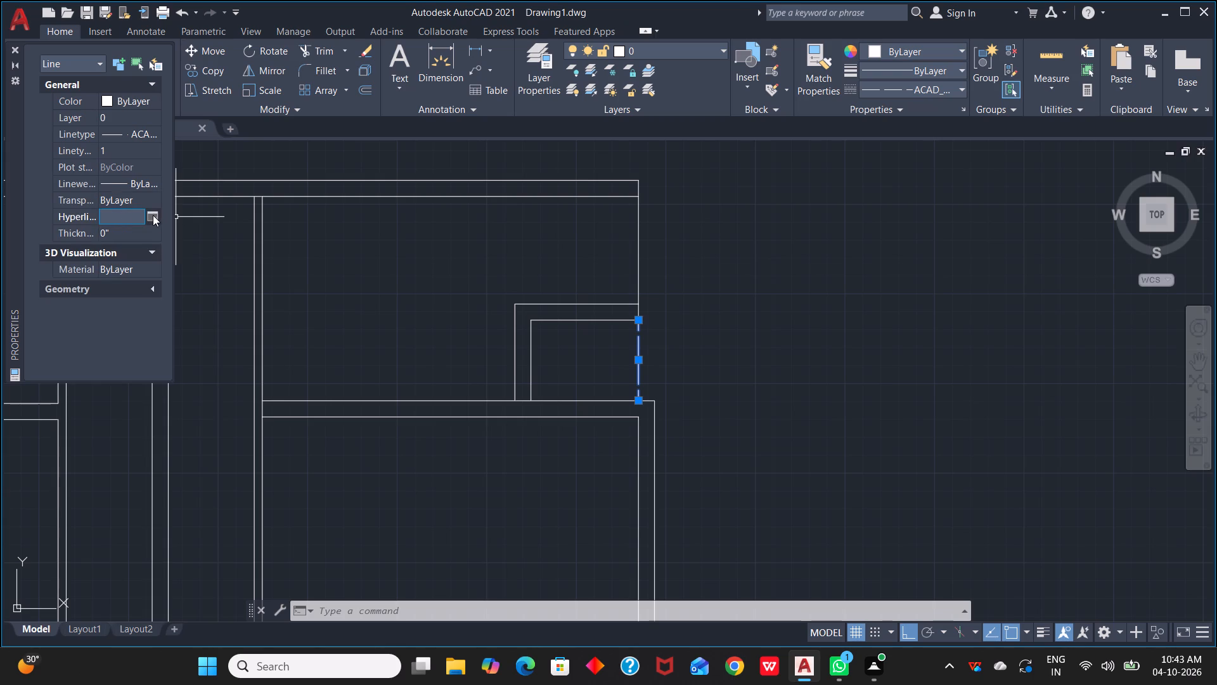
pyautogui.click(153, 215)
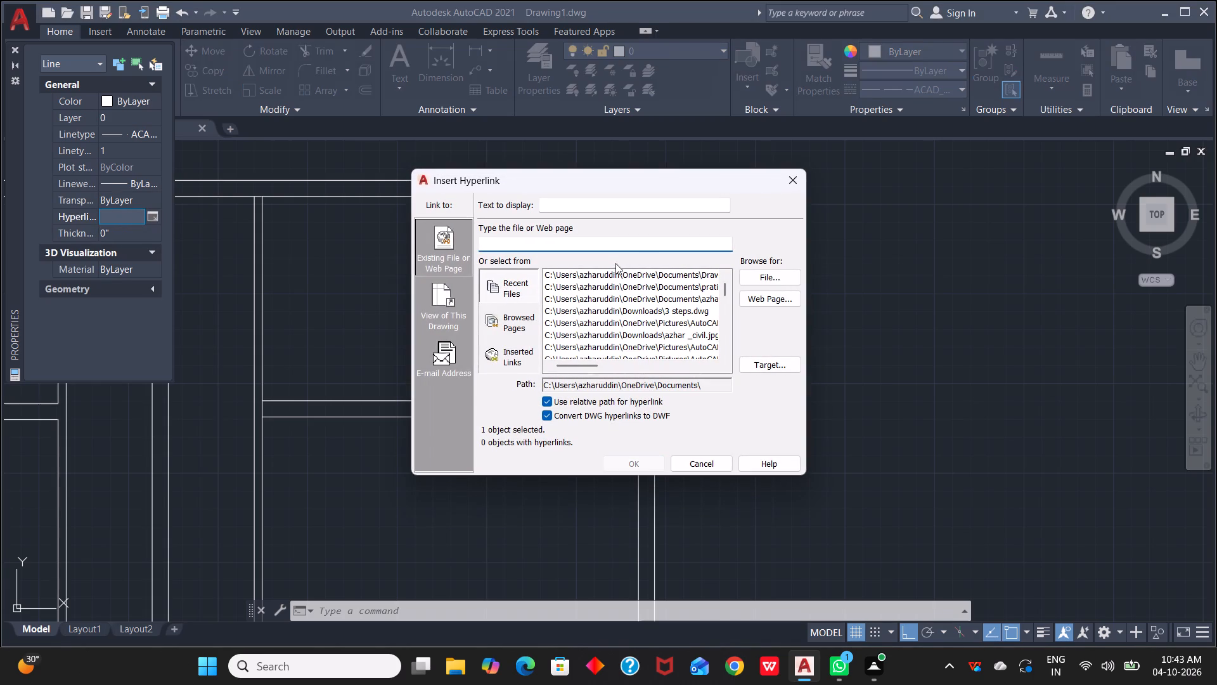
pyautogui.click(804, 186)
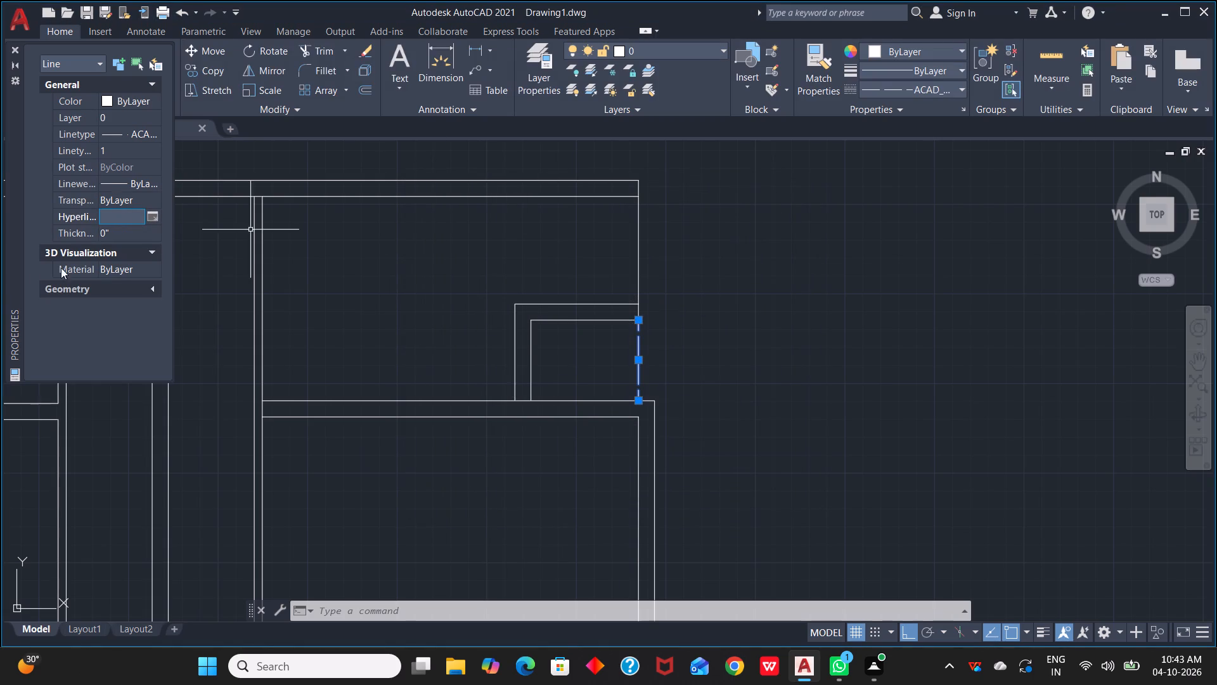
pyautogui.click(11, 48)
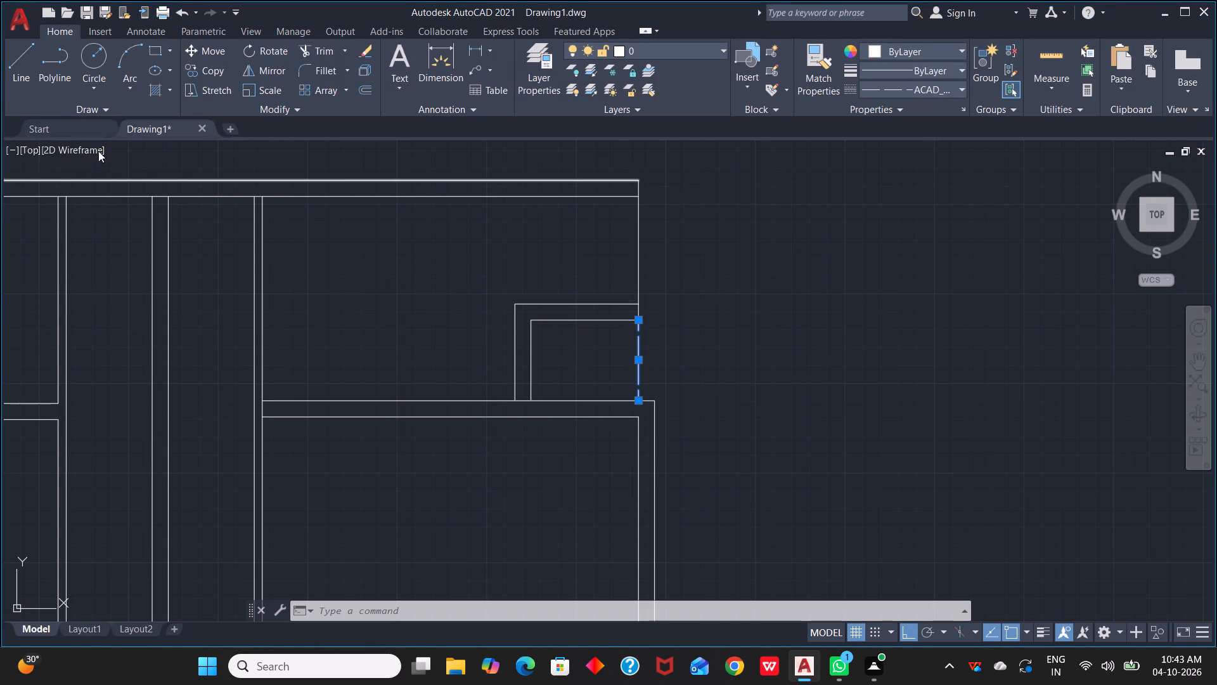
pyautogui.press('Escape')
# Extend the small room's inner upper wall line to meet the outer line of its left wall.
pyautogui.scroll(-1, 690, 327)
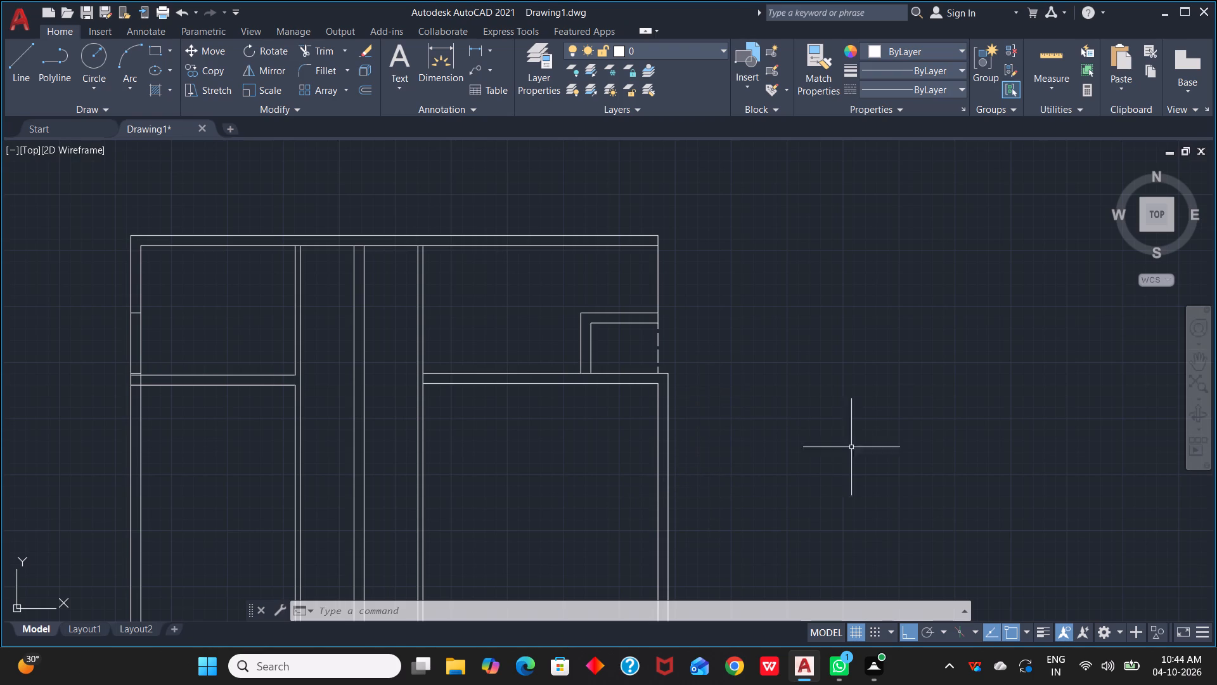
pyautogui.scroll(1, 572, 347)
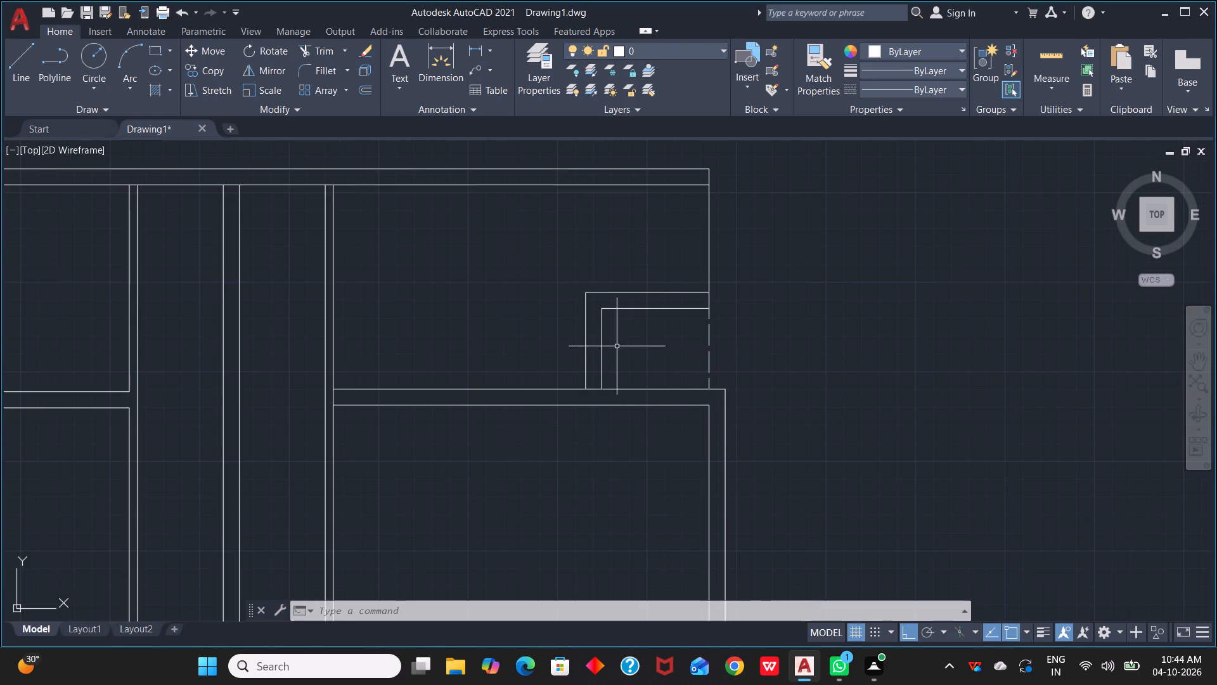
pyautogui.press('Escape')
pyautogui.press('Escape')
pyautogui.press('e')
pyautogui.write('x')
pyautogui.press('space')
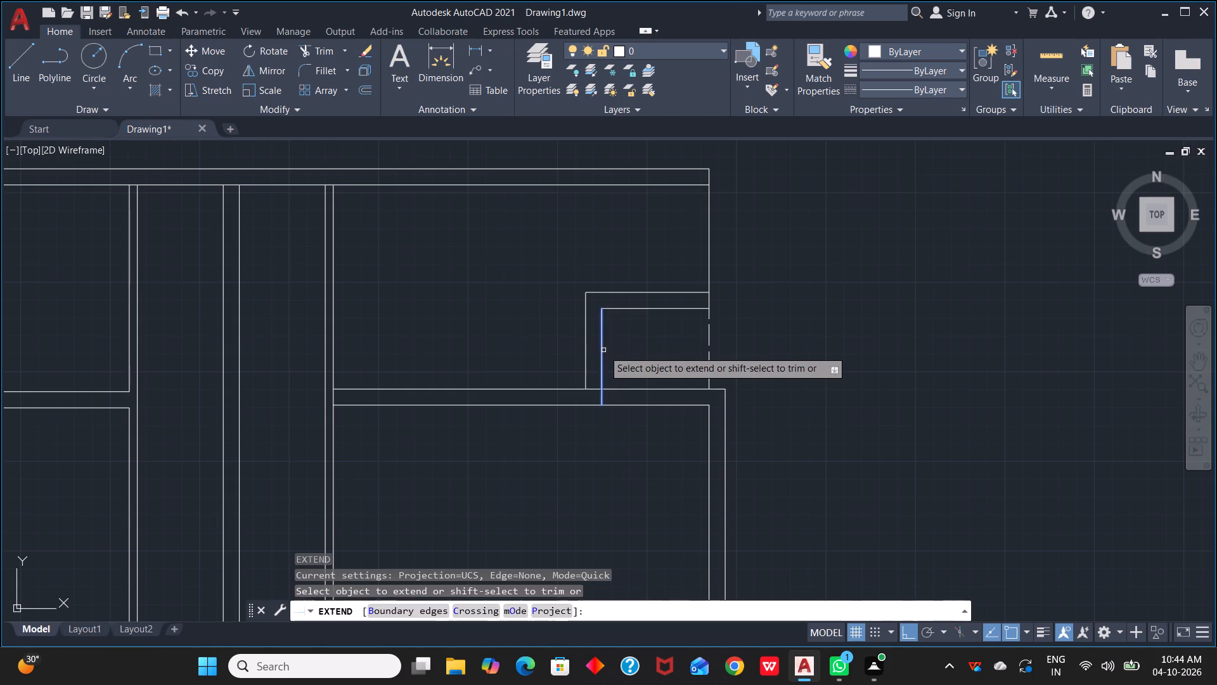
pyautogui.click(619, 310)
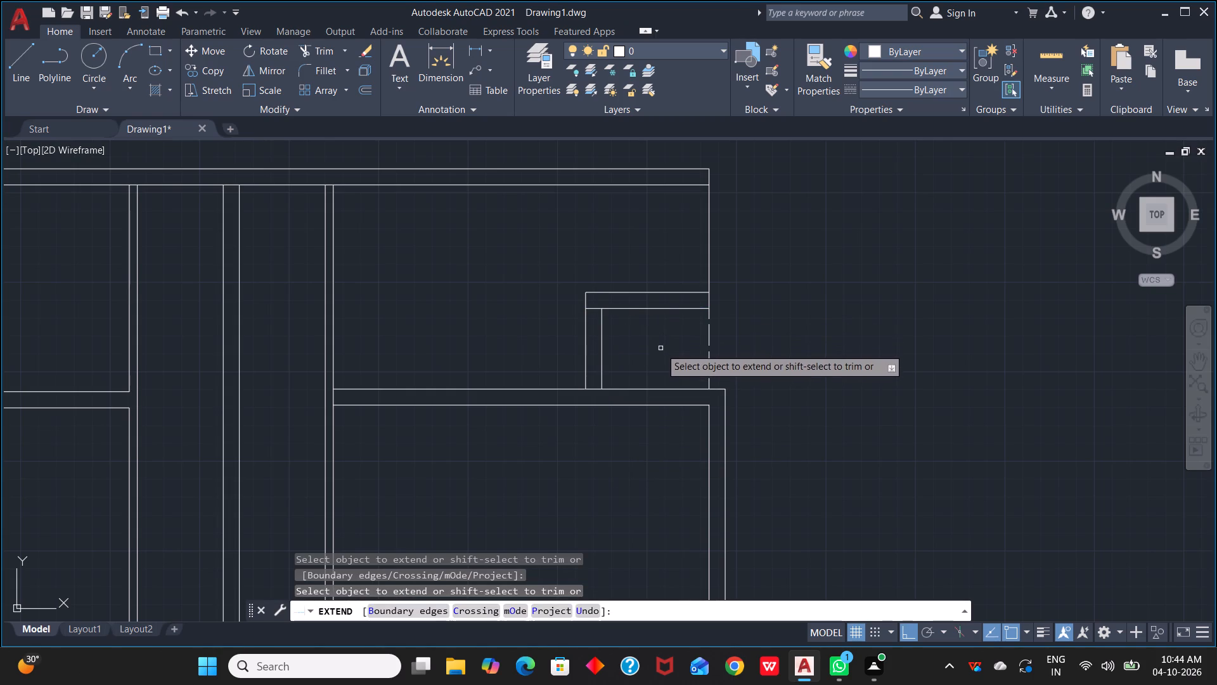
pyautogui.press('Escape')
pyautogui.press('Escape')
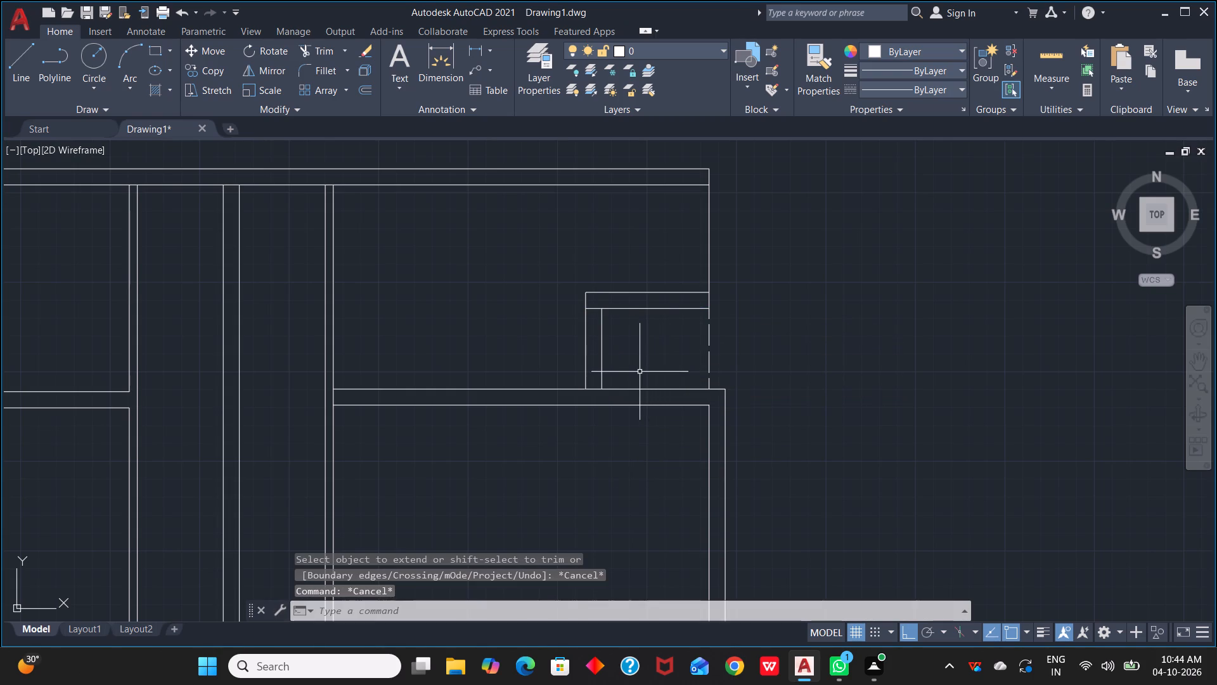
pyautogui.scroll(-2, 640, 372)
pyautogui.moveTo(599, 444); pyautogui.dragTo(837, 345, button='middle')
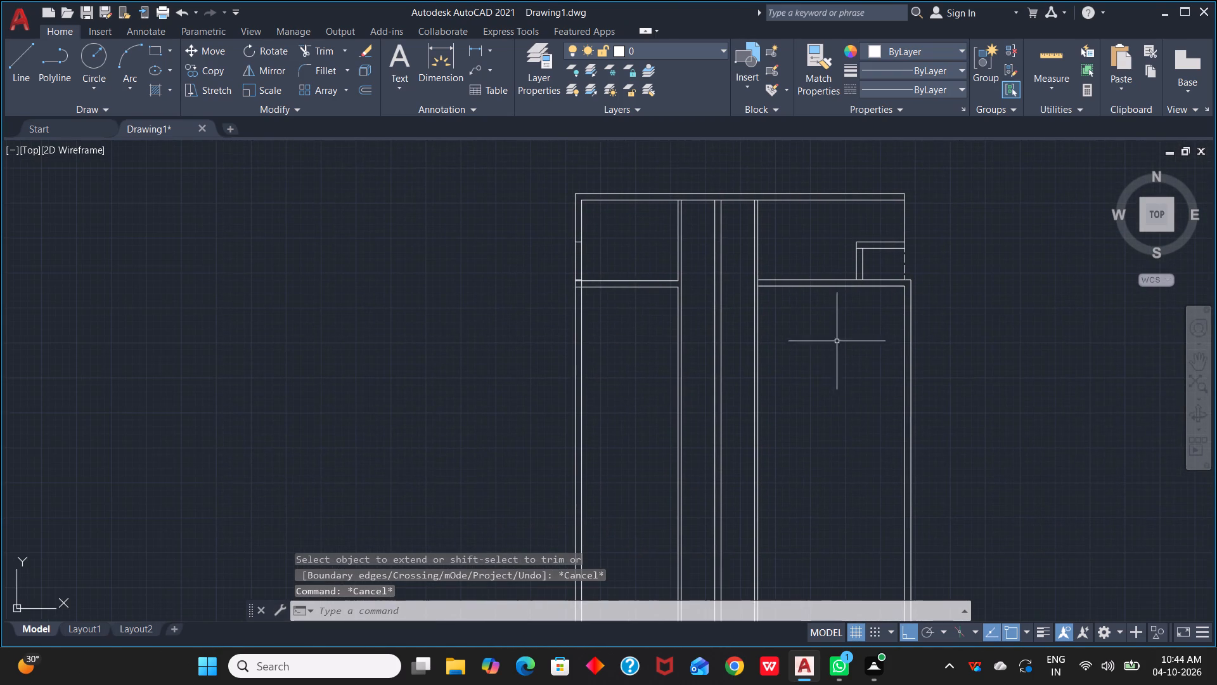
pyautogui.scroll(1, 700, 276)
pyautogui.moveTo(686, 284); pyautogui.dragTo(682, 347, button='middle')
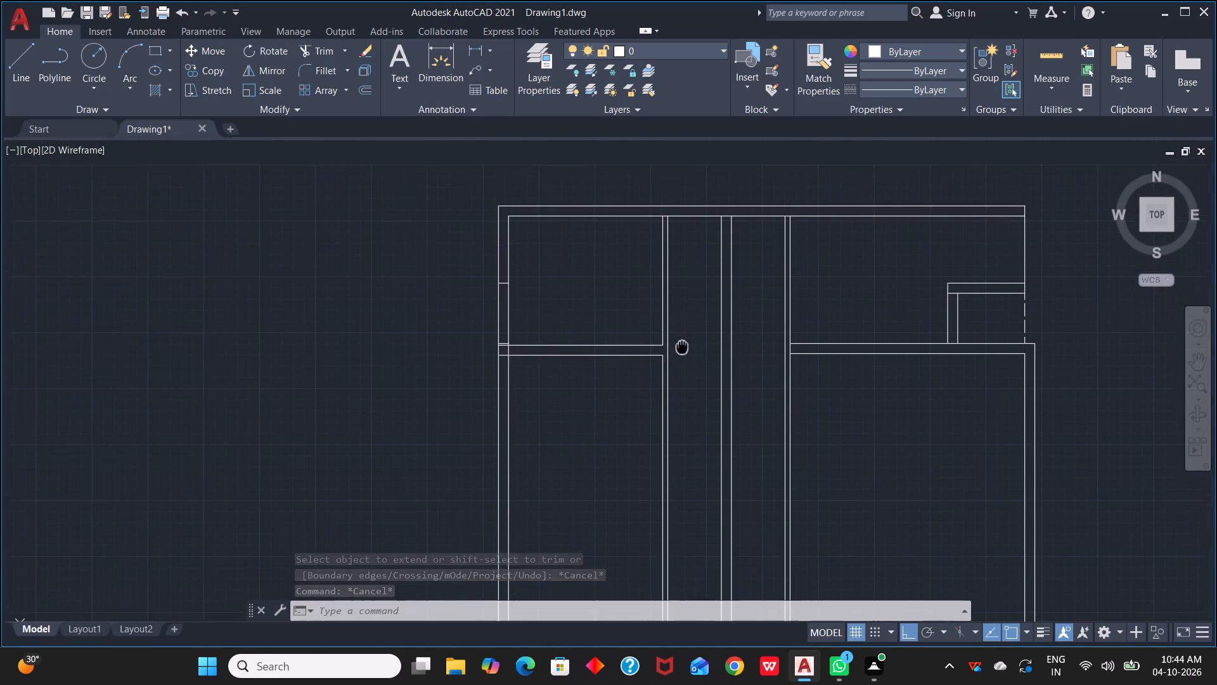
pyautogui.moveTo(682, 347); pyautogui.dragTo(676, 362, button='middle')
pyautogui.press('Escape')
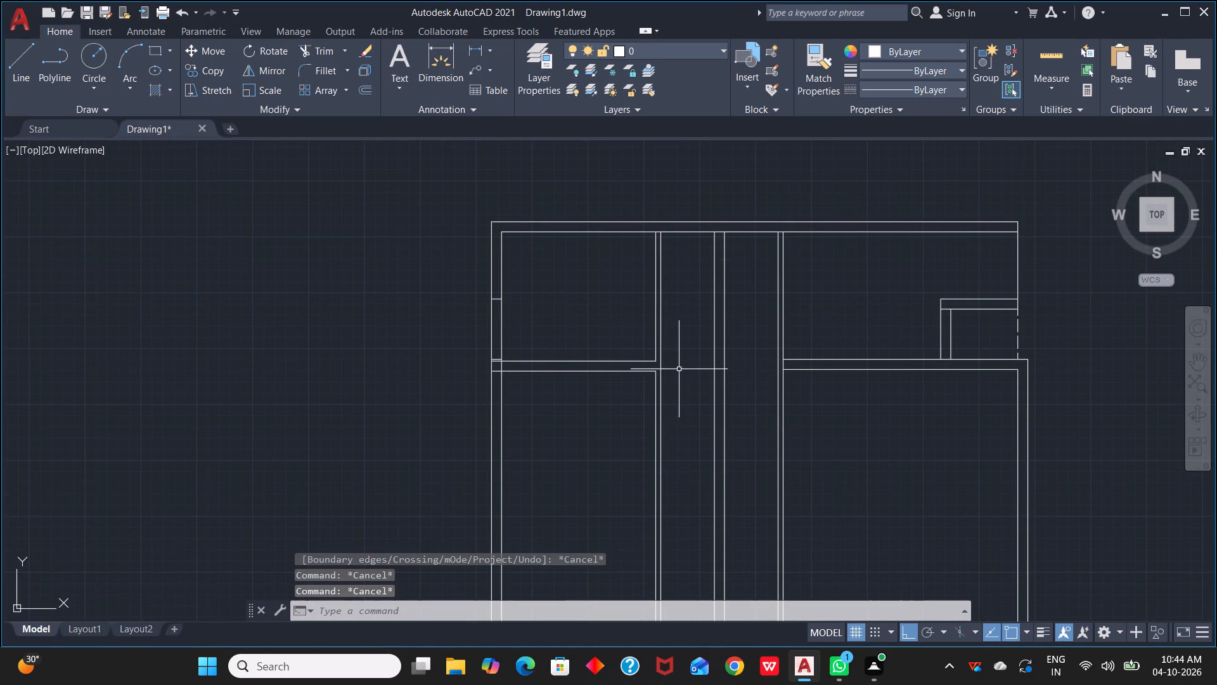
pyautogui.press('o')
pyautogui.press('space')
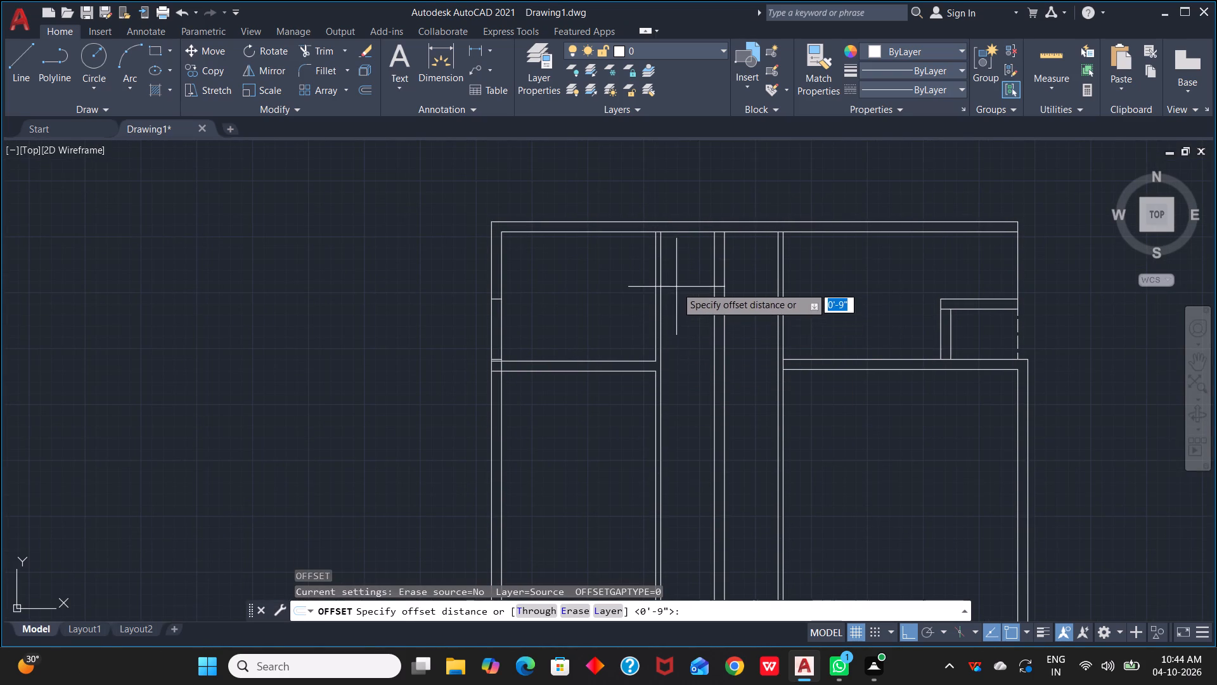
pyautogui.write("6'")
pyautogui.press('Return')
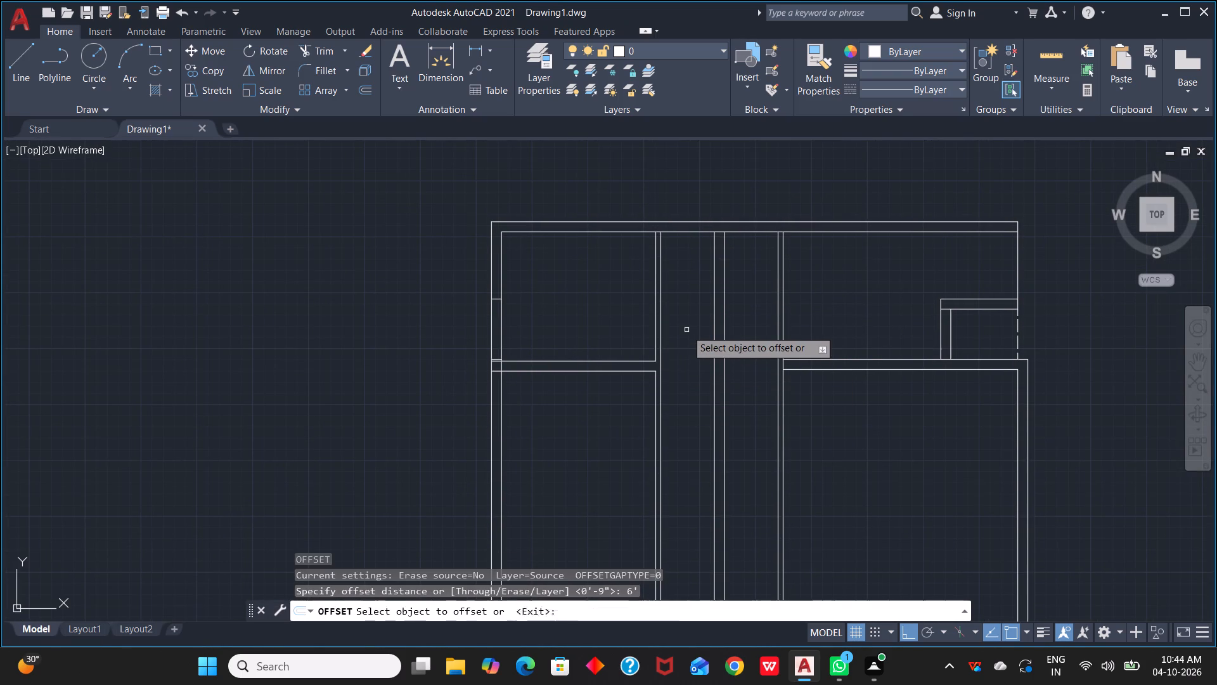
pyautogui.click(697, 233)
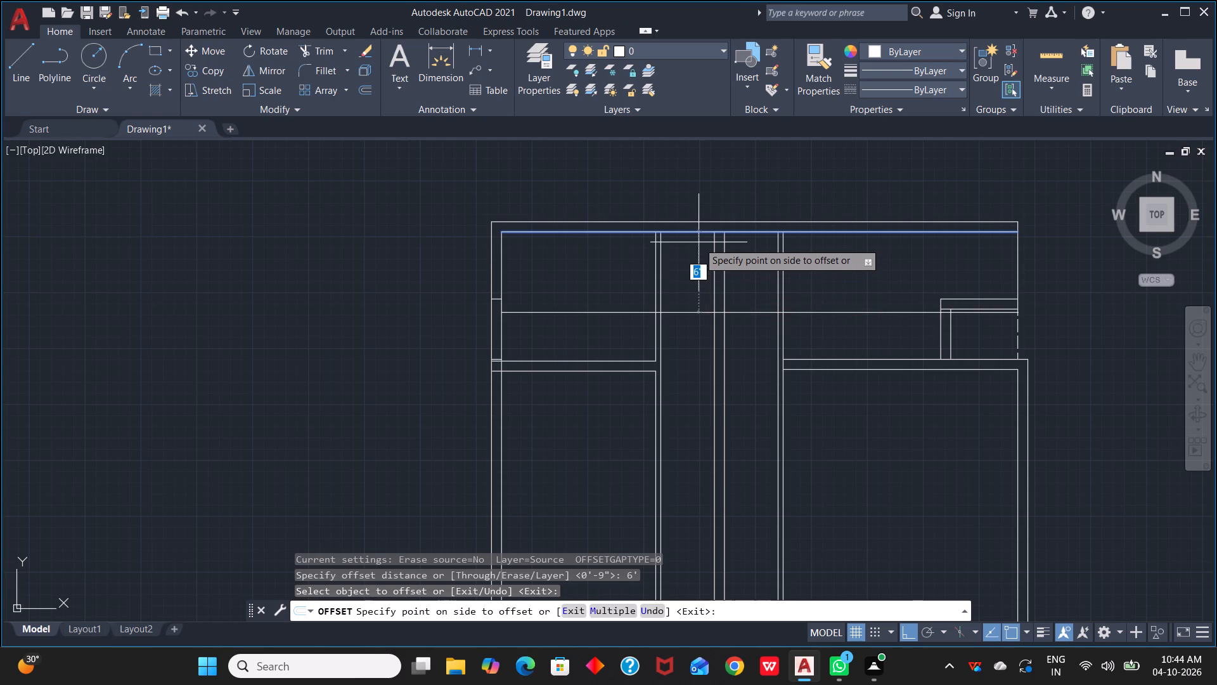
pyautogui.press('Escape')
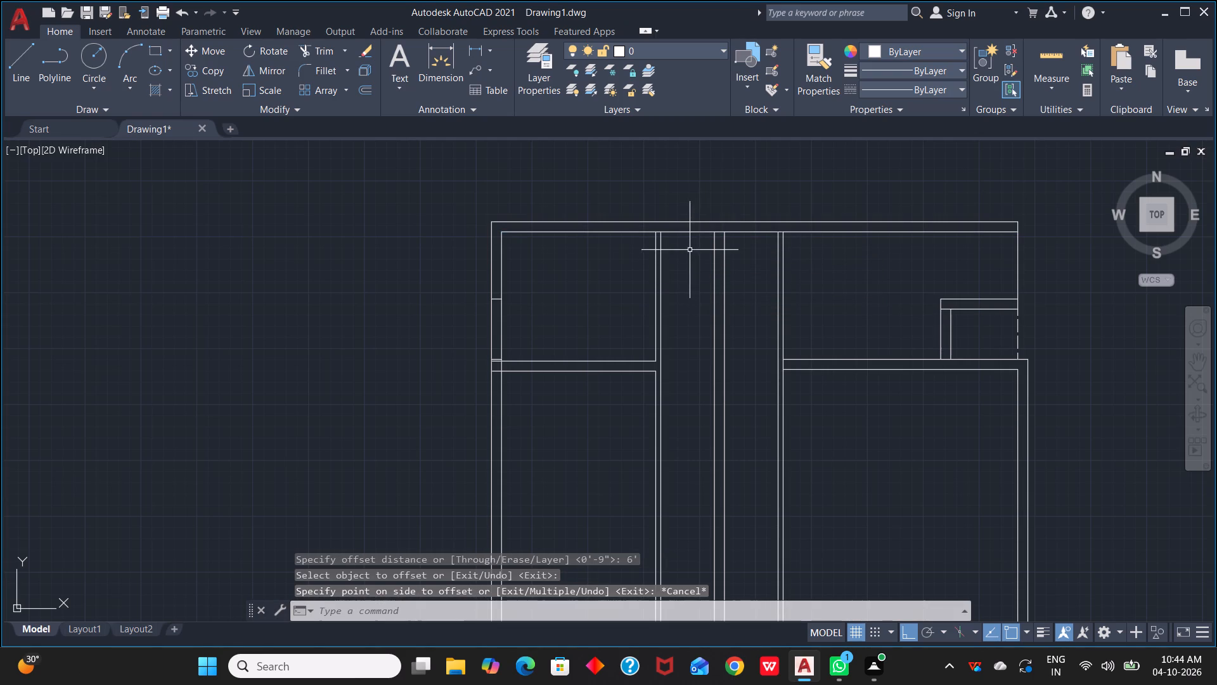
# Trim the inner line of the top outer wall where the two thin partitions flanking the middle bays meet it.
pyautogui.scroll(2, 689, 249)
pyautogui.moveTo(688, 249); pyautogui.dragTo(704, 288, button='middle')
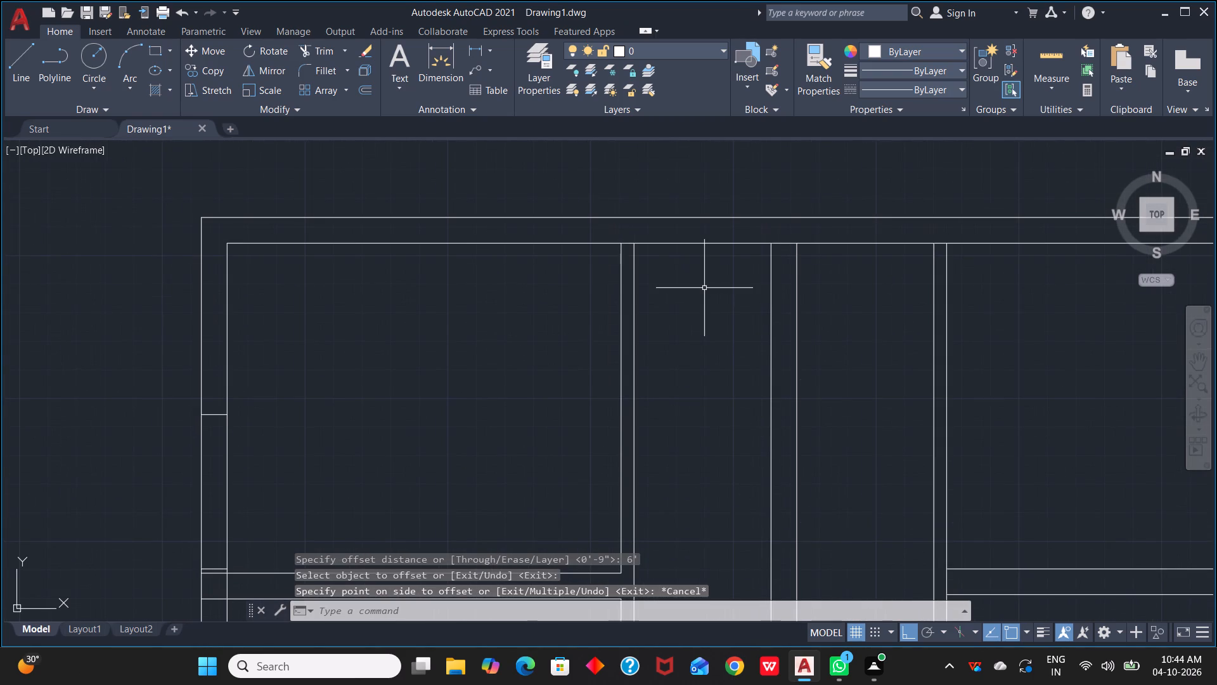
pyautogui.write('tr')
pyautogui.press('space')
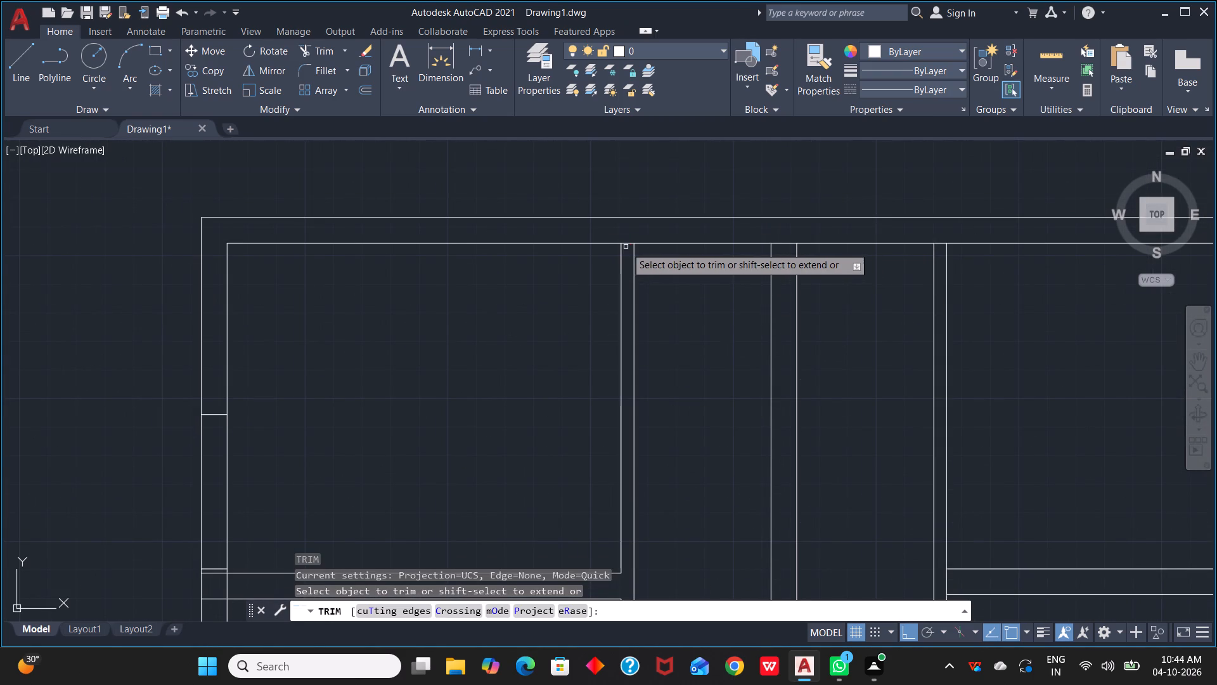
pyautogui.click(628, 244)
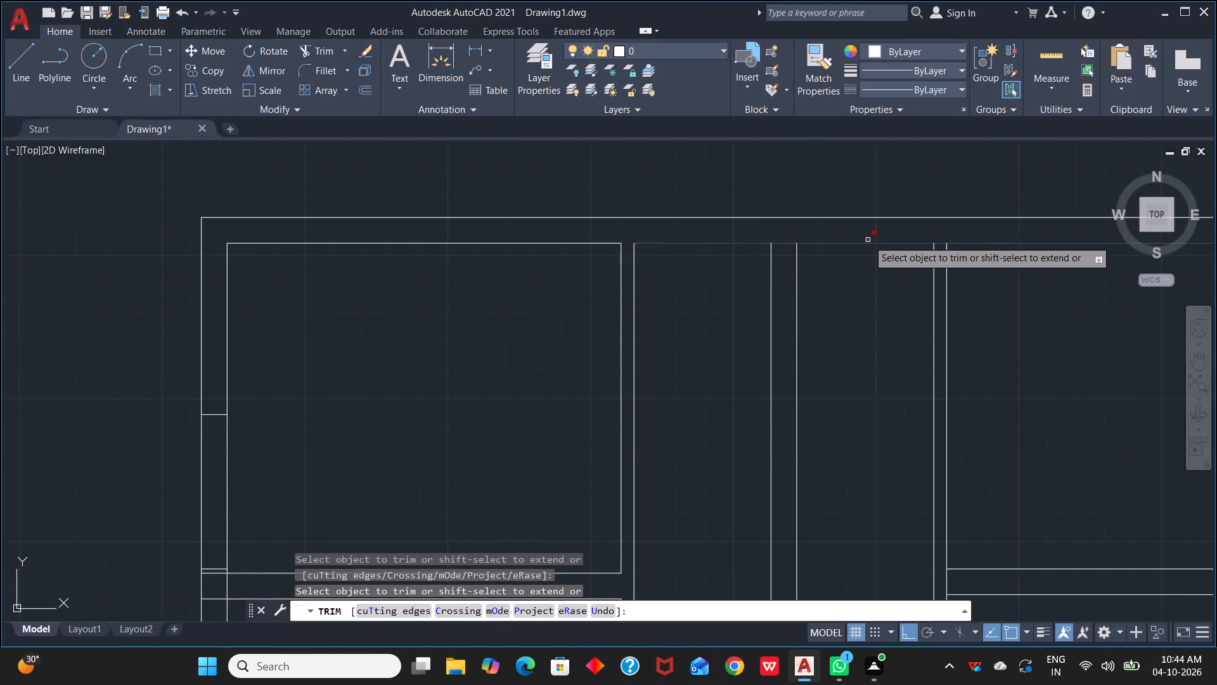
pyautogui.click(942, 243)
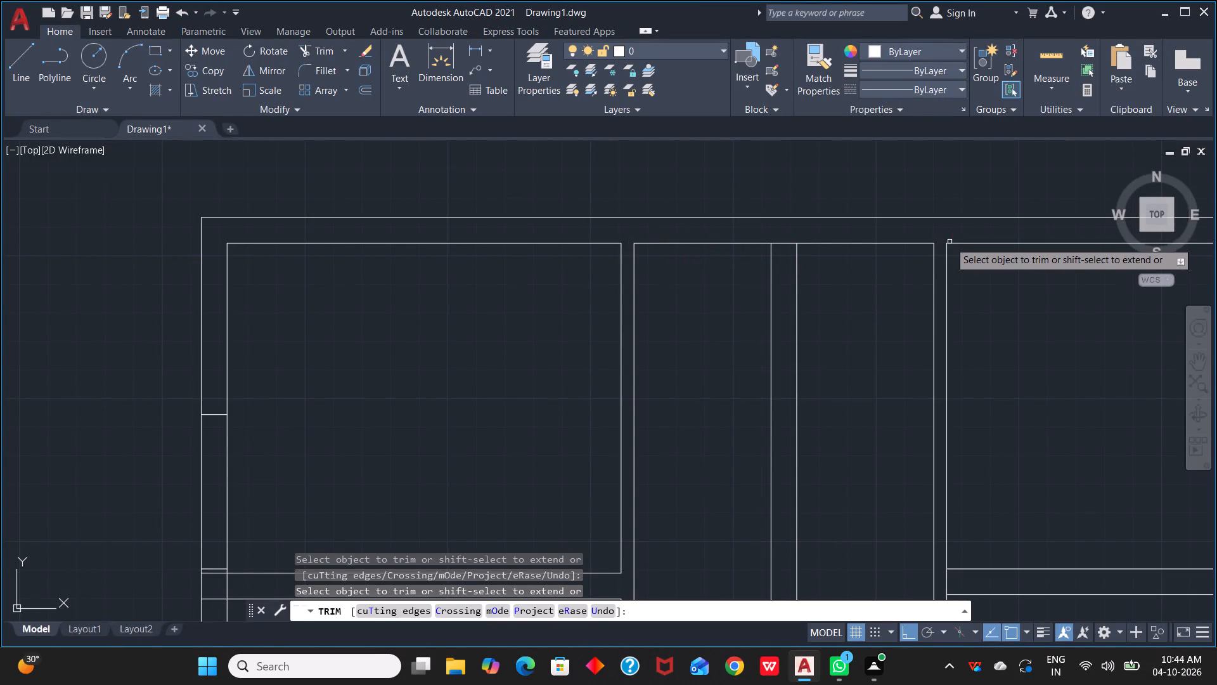
pyautogui.press('Escape')
pyautogui.press('Escape')
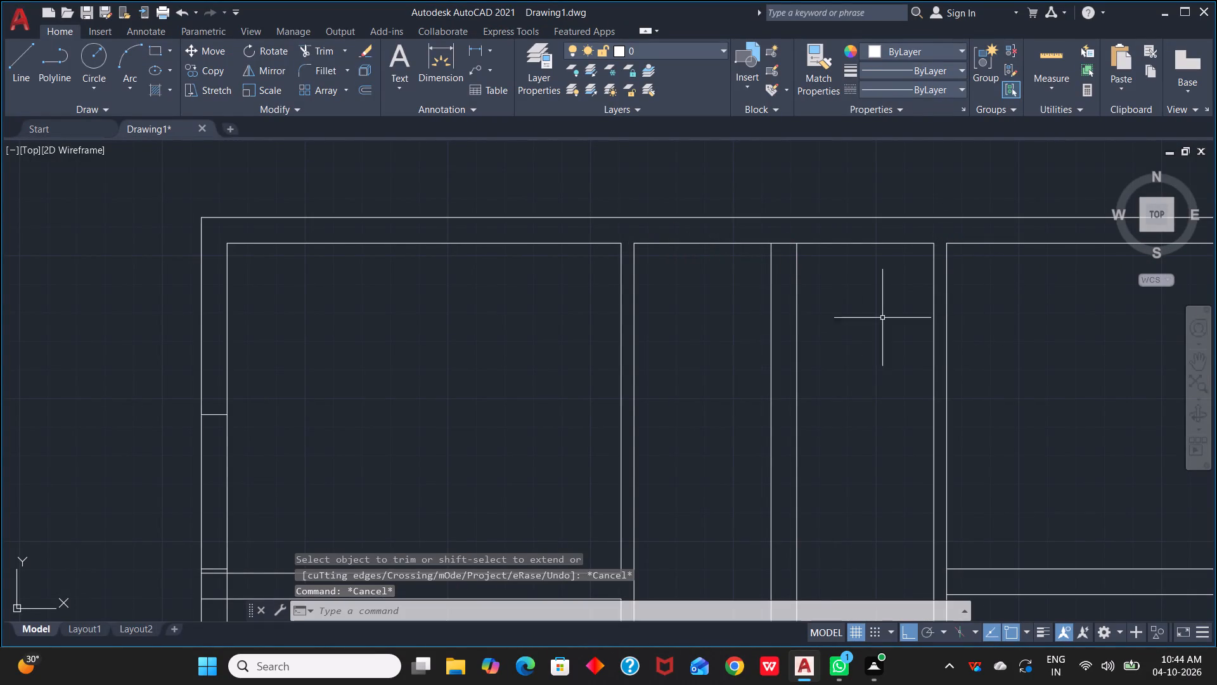
pyautogui.press('t')
pyautogui.press('Escape')
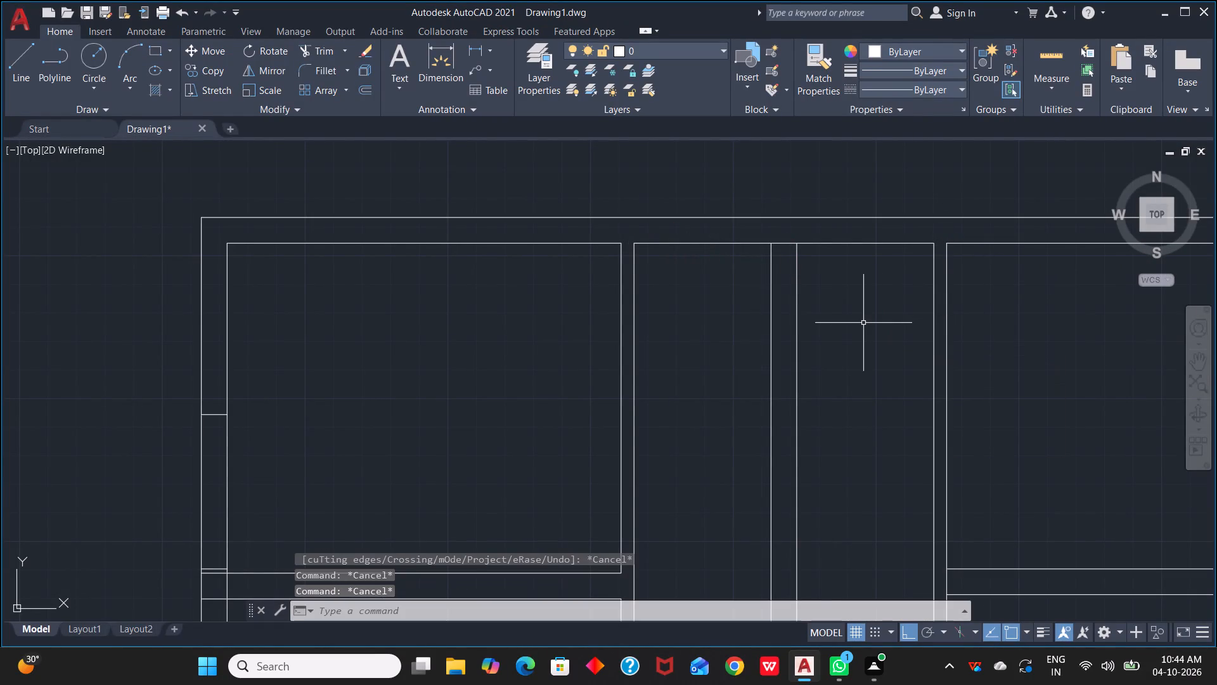
# Offset the middle bays' top inner wall line 6' downward, and offset the new line 4.5" below it to form a cross partition.
pyautogui.write('o')
pyautogui.press('space')
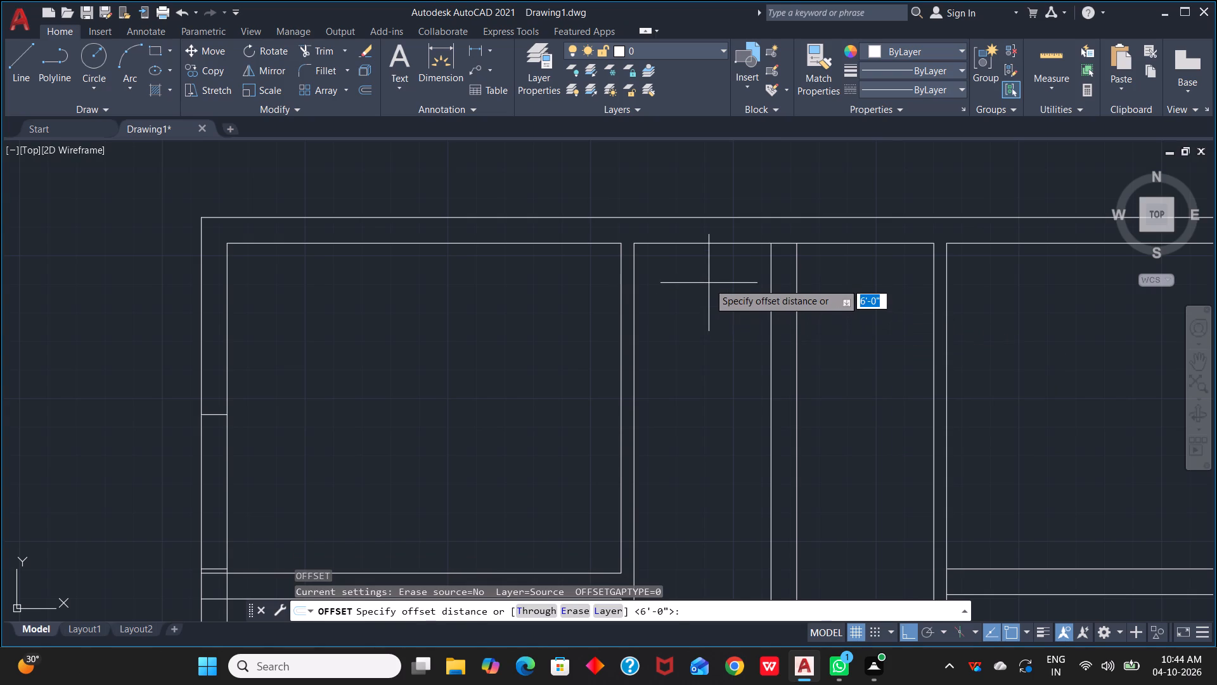
pyautogui.press('space')
pyautogui.click(718, 243)
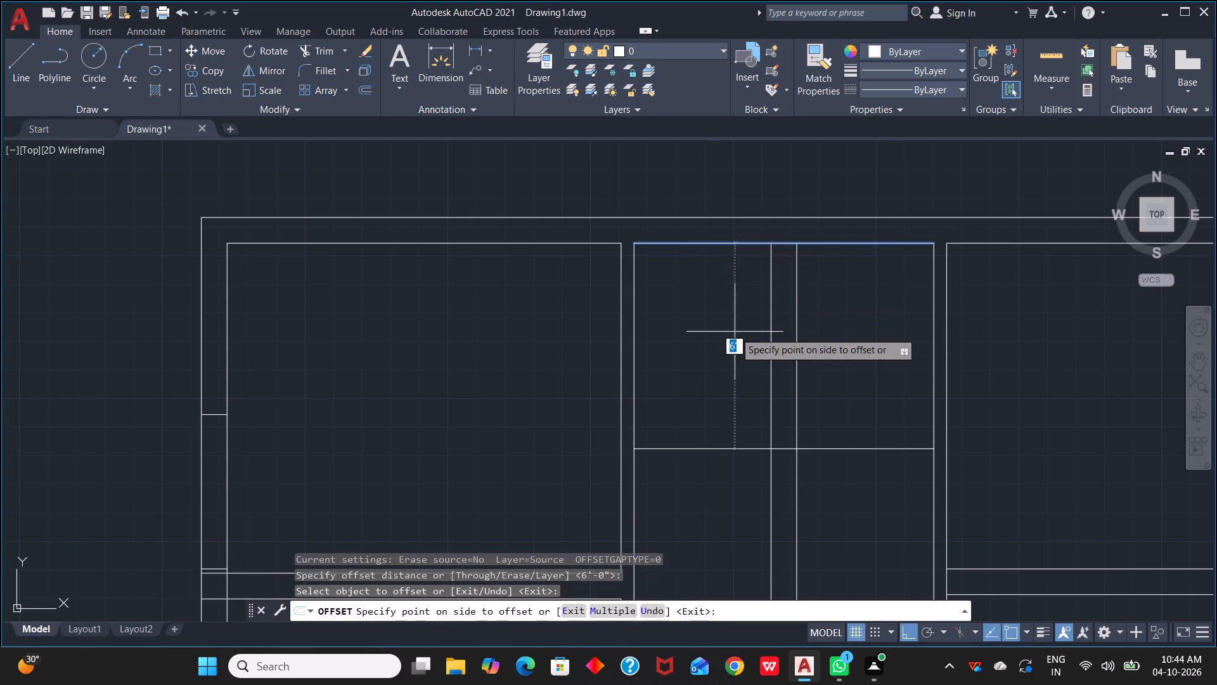
pyautogui.click(735, 333)
pyautogui.click(721, 448)
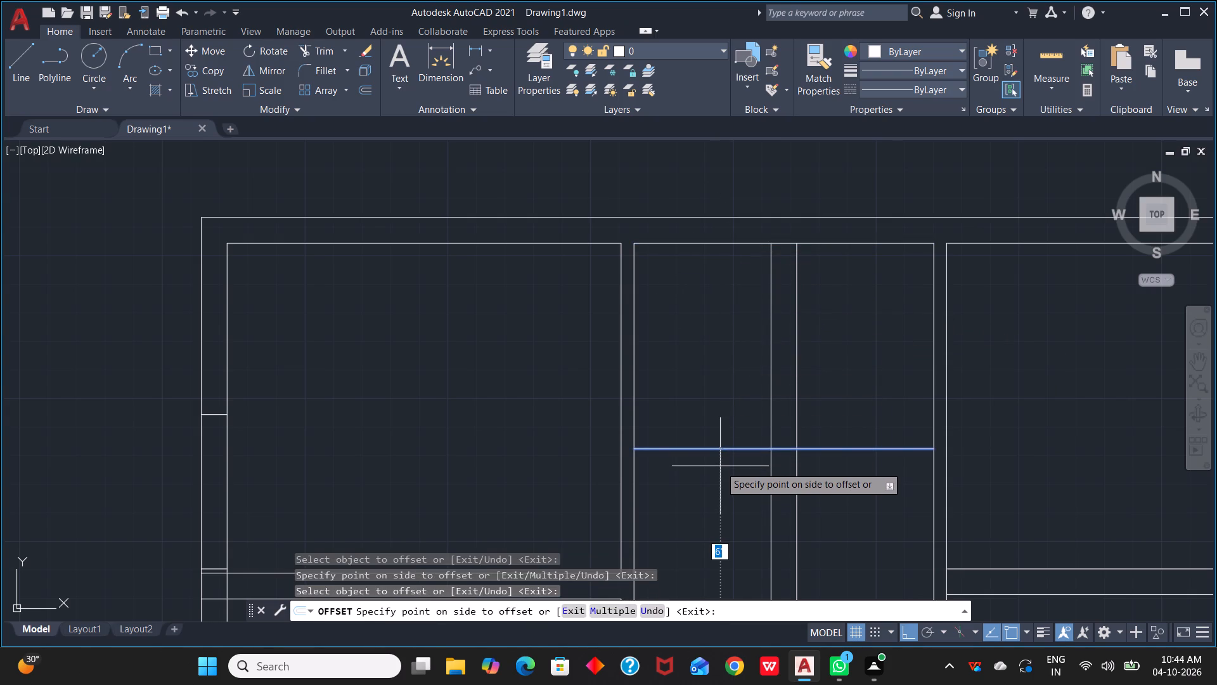
pyautogui.write('4.5"')
pyautogui.press('space')
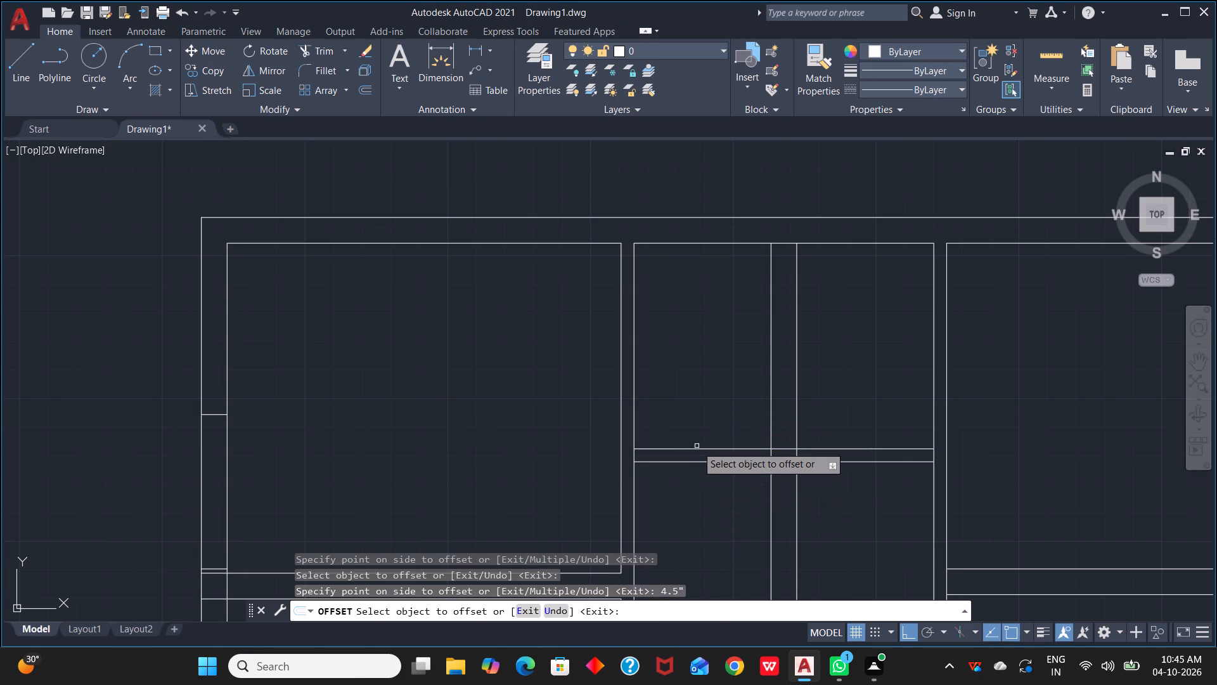
pyautogui.press('Escape')
pyautogui.press('Escape')
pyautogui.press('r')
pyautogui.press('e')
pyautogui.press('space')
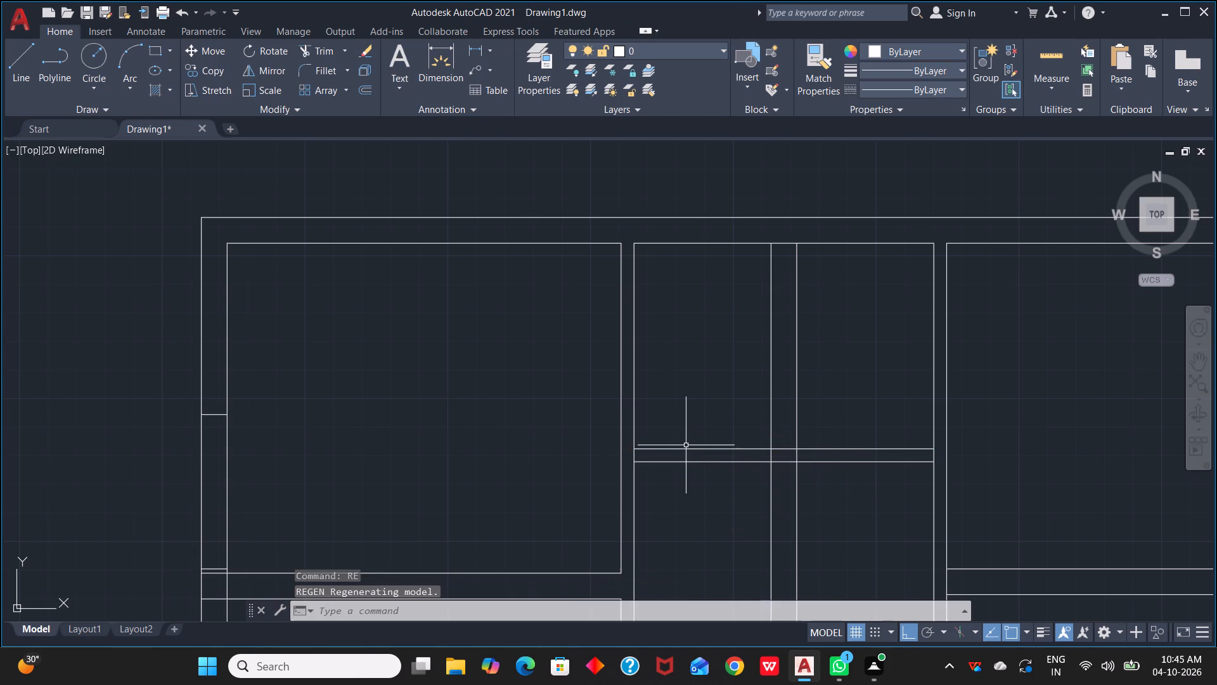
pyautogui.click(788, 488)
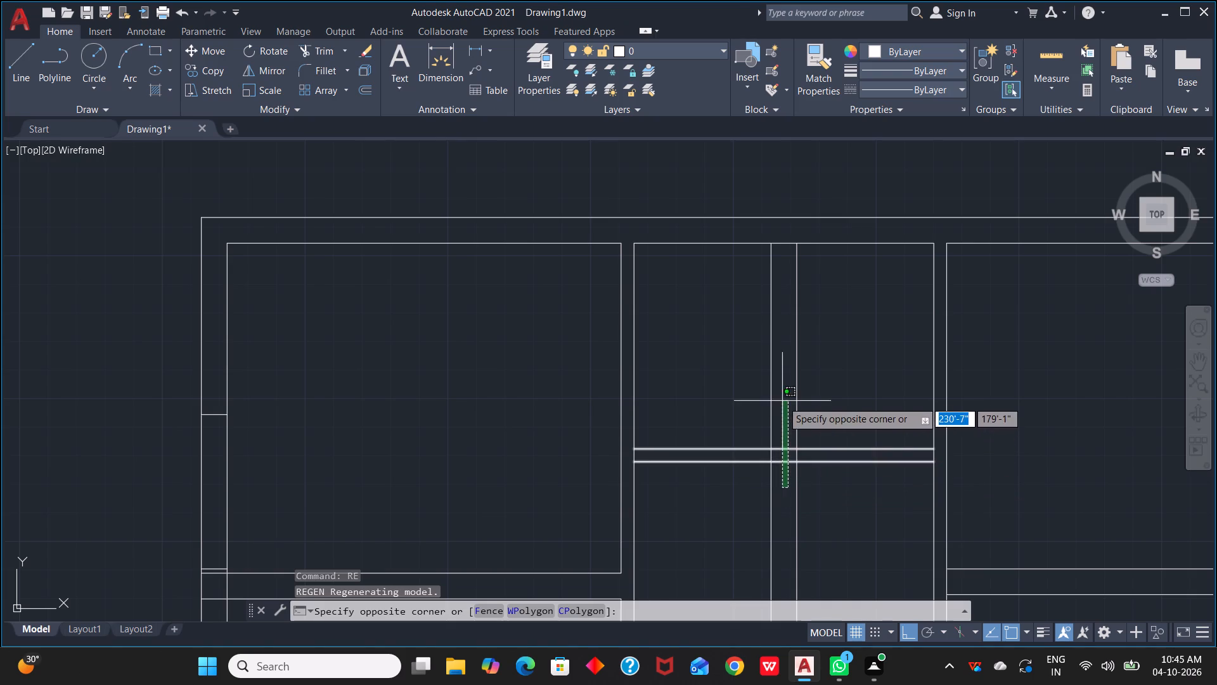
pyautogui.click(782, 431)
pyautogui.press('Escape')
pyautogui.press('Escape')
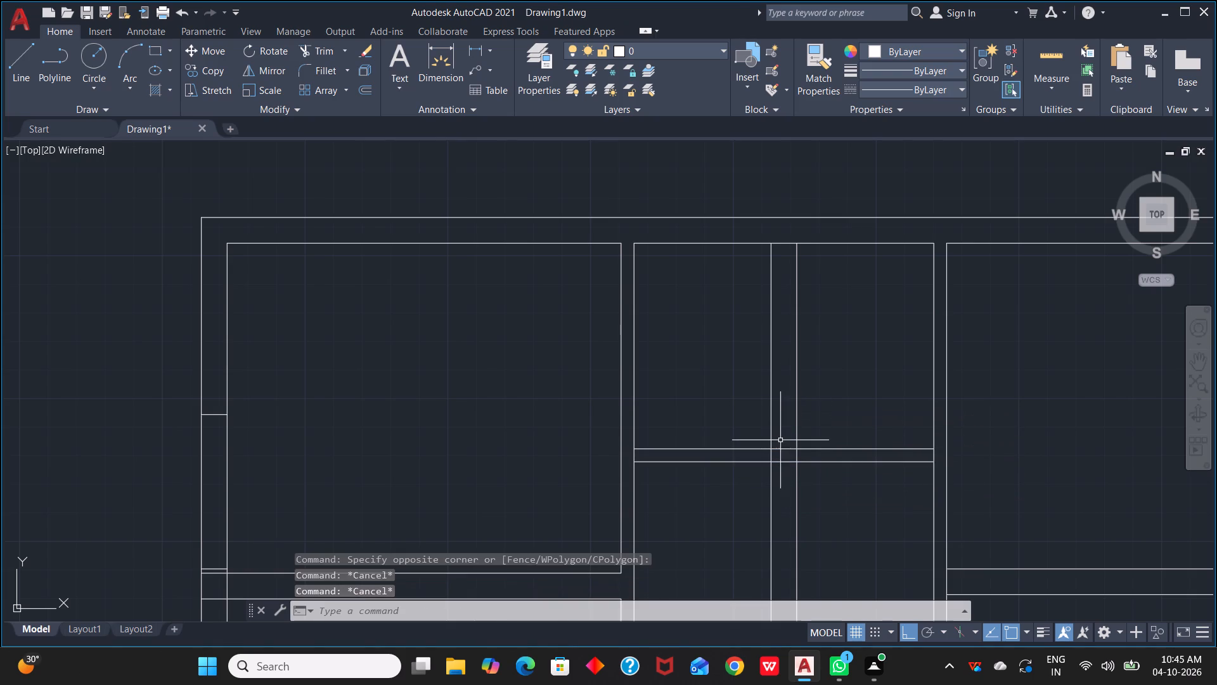
# Trim the top inner wall line and both cross-partition lines where they pass through the thick wall between the middle bays.
pyautogui.write('tr')
pyautogui.press('space')
pyautogui.click(785, 232)
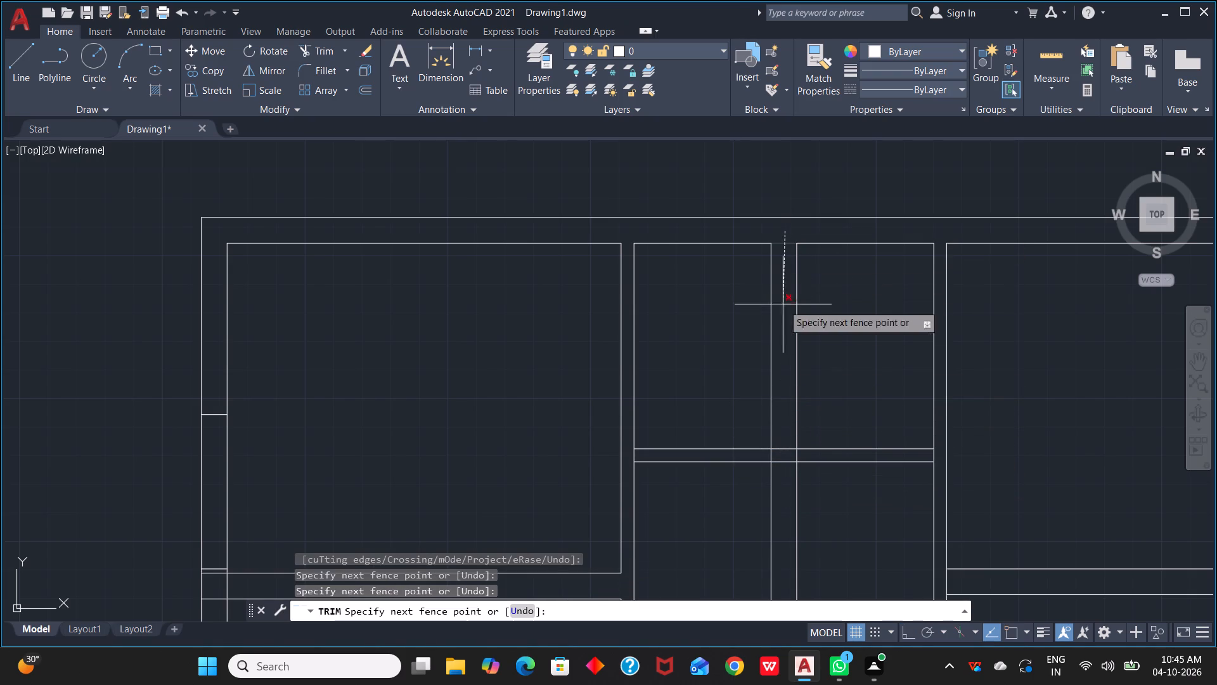
pyautogui.click(785, 483)
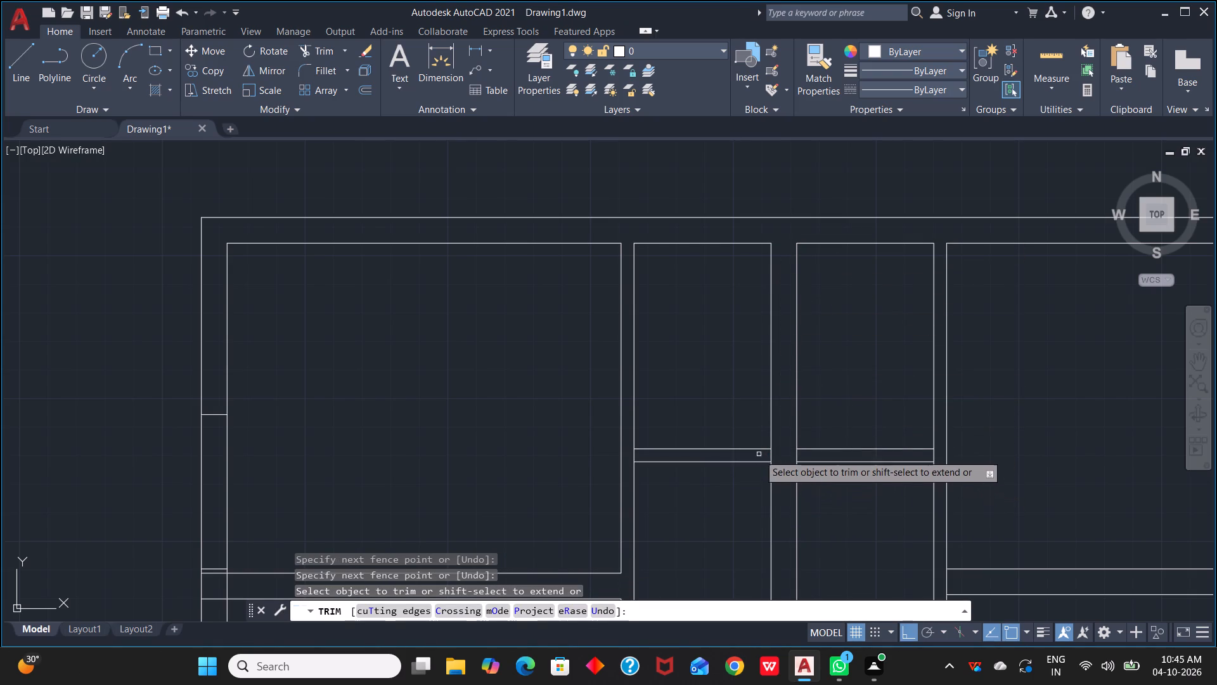
# Trim the thick middle wall and the inner lines of the flanking thin partitions between the cross partition's two lines.
pyautogui.click(759, 453)
pyautogui.click(817, 456)
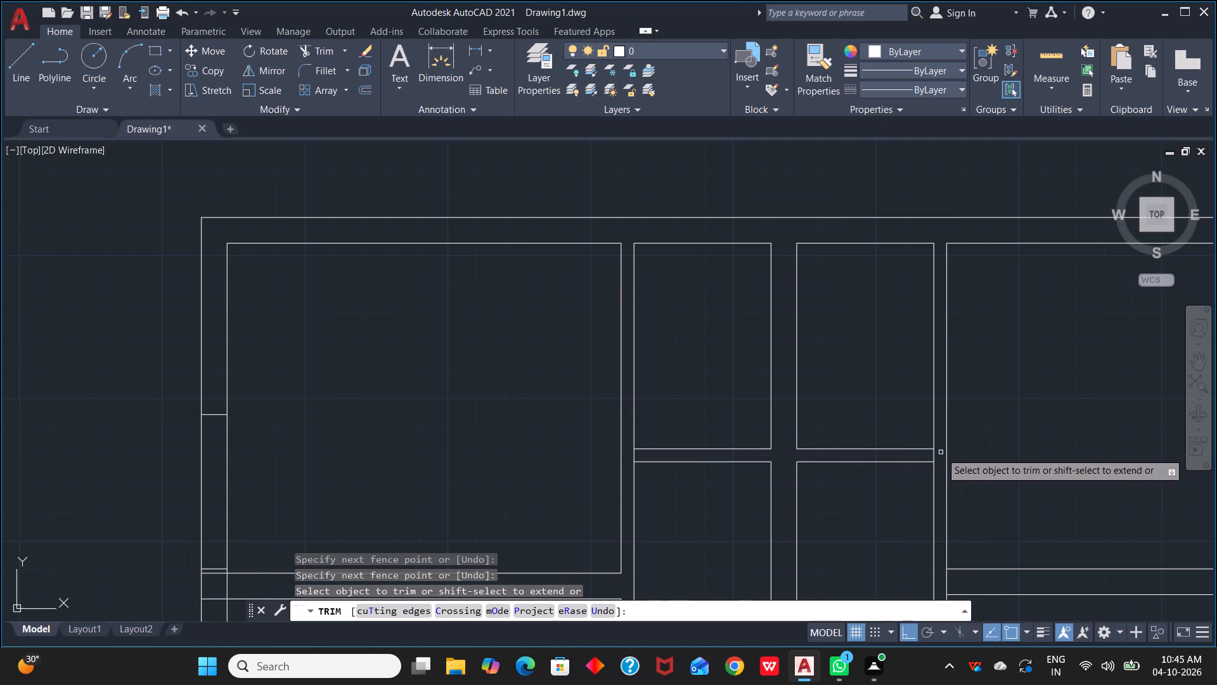
pyautogui.click(941, 451)
pyautogui.click(915, 457)
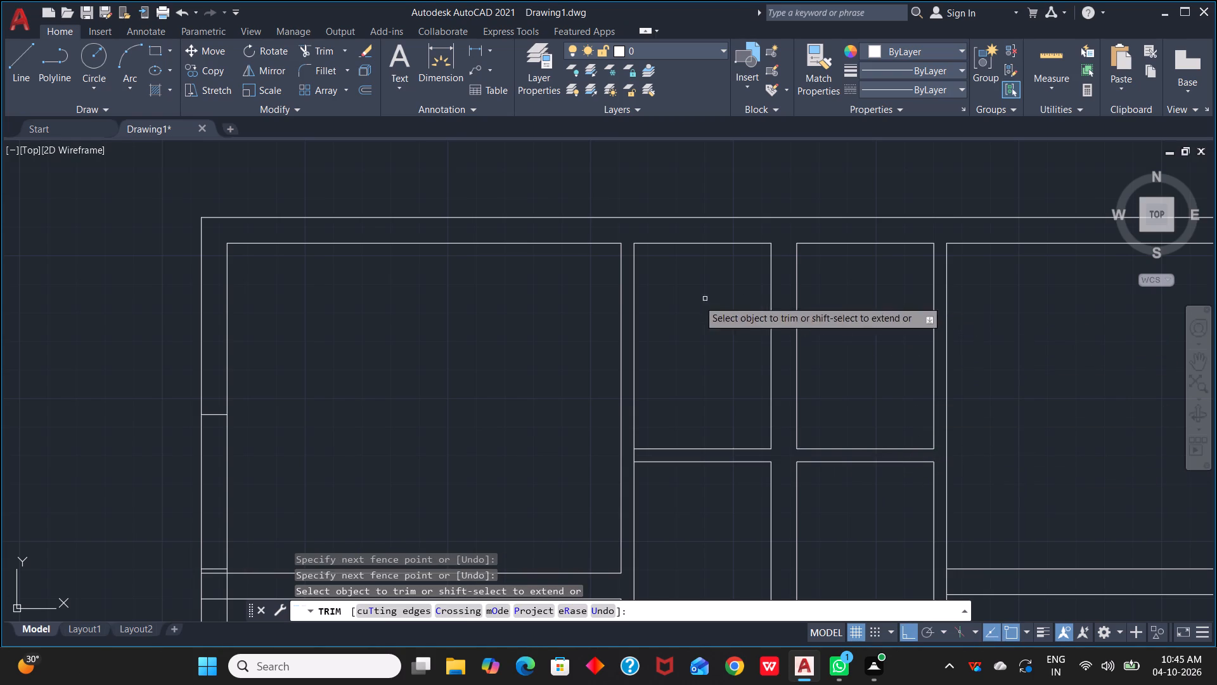
pyautogui.click(633, 455)
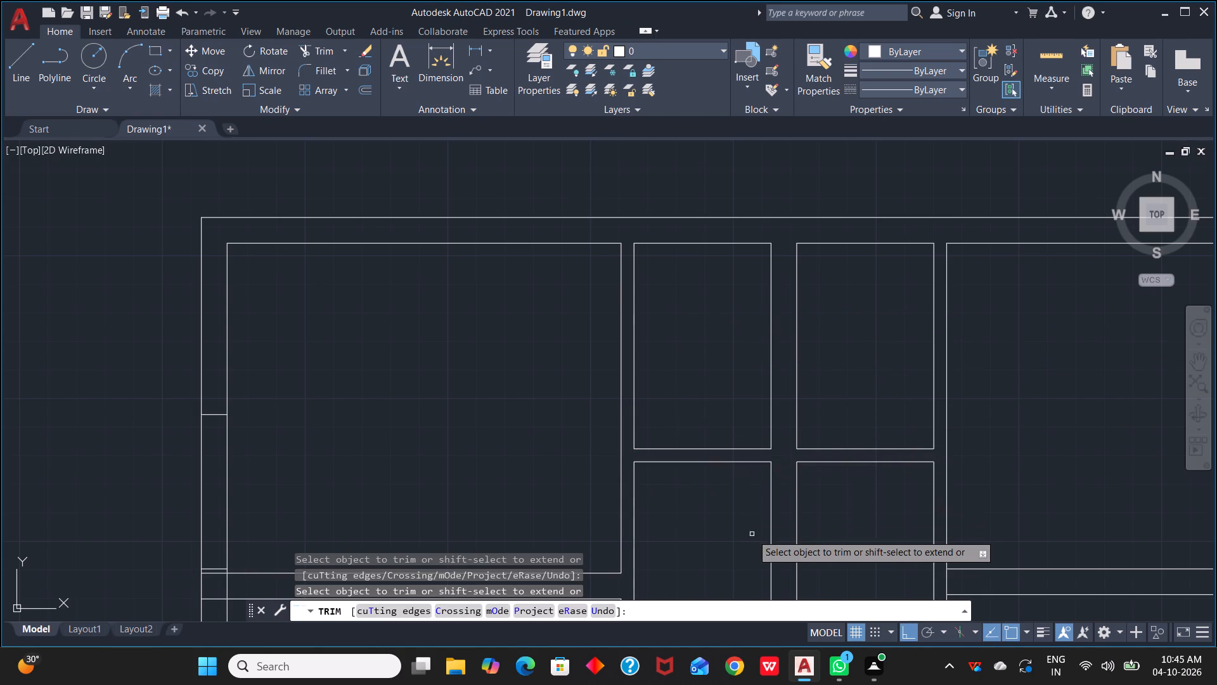
pyautogui.scroll(-1, 752, 534)
pyautogui.moveTo(788, 554); pyautogui.dragTo(809, 370, button='middle')
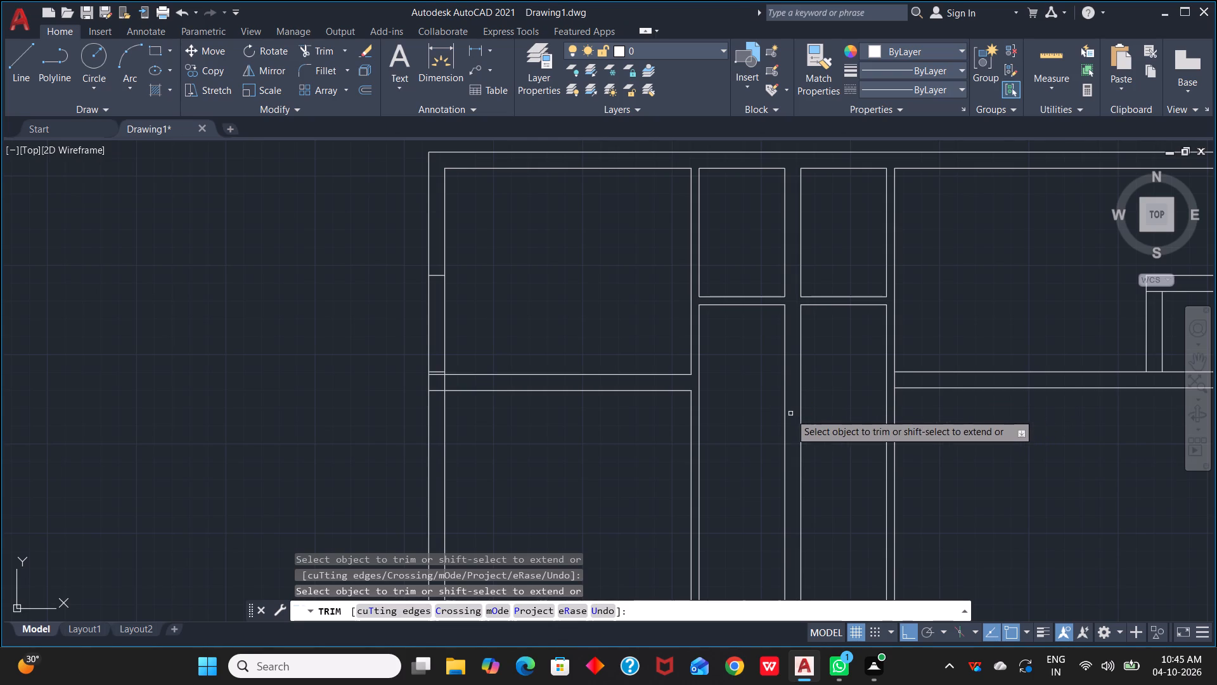
pyautogui.press('Escape')
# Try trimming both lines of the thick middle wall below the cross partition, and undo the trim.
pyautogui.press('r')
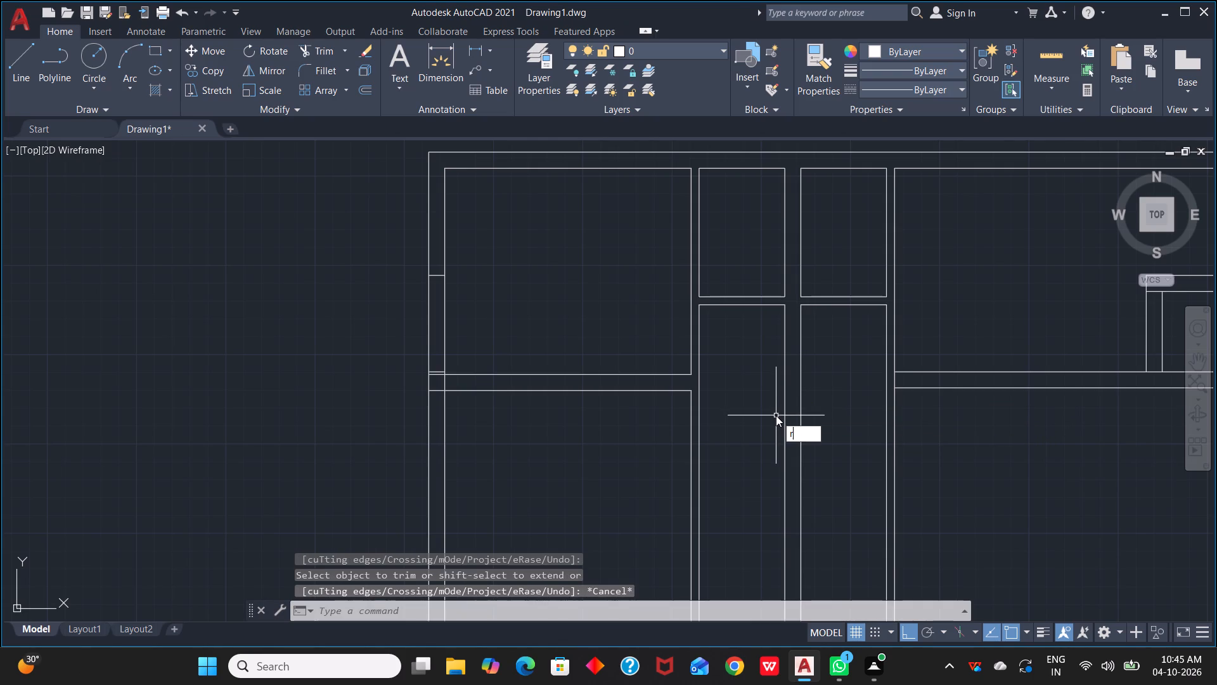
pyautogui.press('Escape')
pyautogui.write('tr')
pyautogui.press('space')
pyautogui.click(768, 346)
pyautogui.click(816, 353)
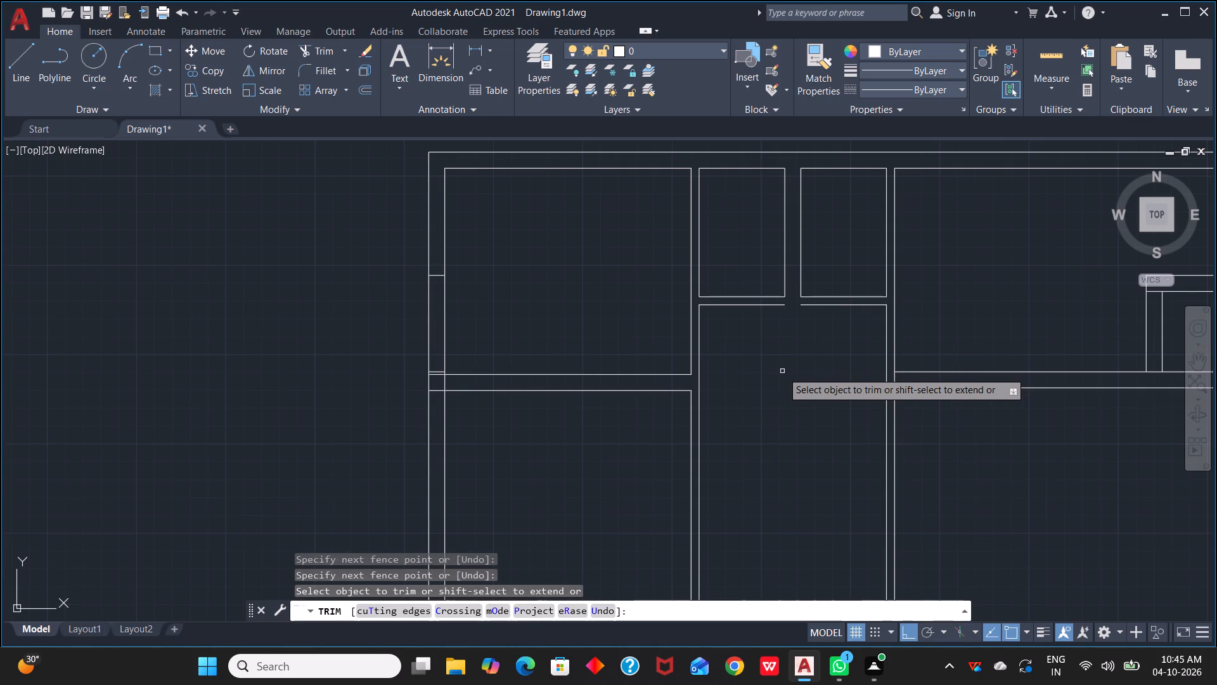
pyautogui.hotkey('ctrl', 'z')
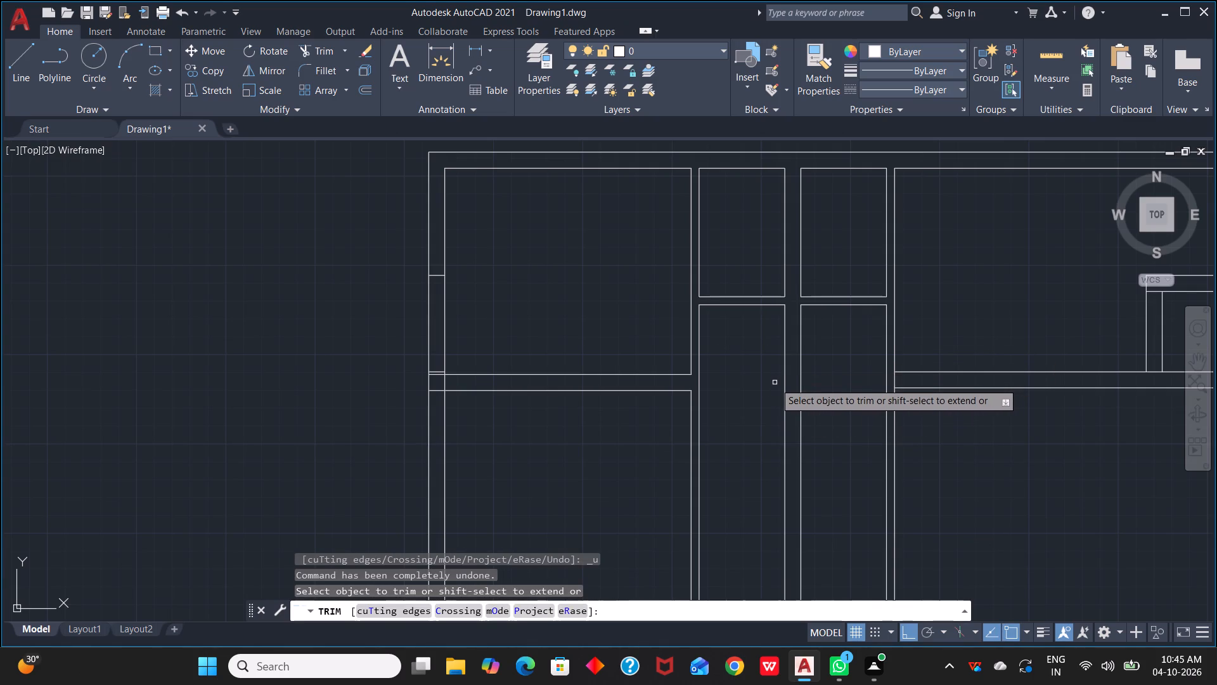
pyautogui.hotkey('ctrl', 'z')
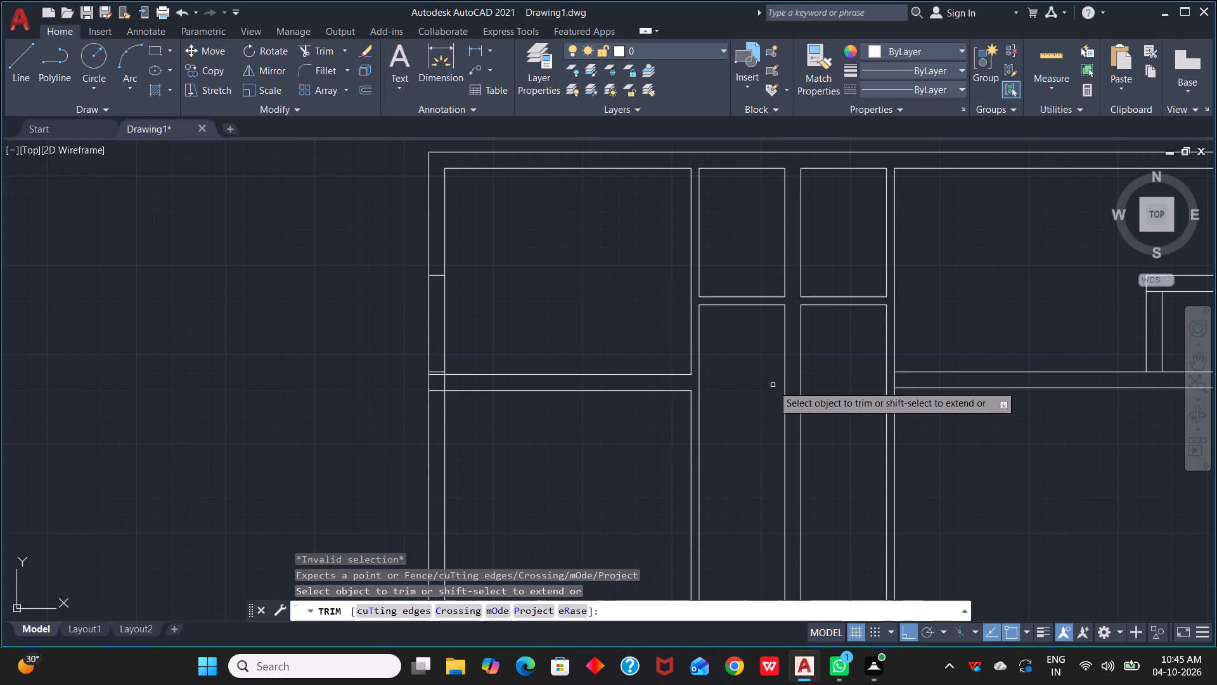
# Trim away both lines of the thick middle wall below the cross partition.
pyautogui.press('t')
pyautogui.write('r')
pyautogui.press('space')
pyautogui.moveTo(846, 374); pyautogui.dragTo(825, 378)
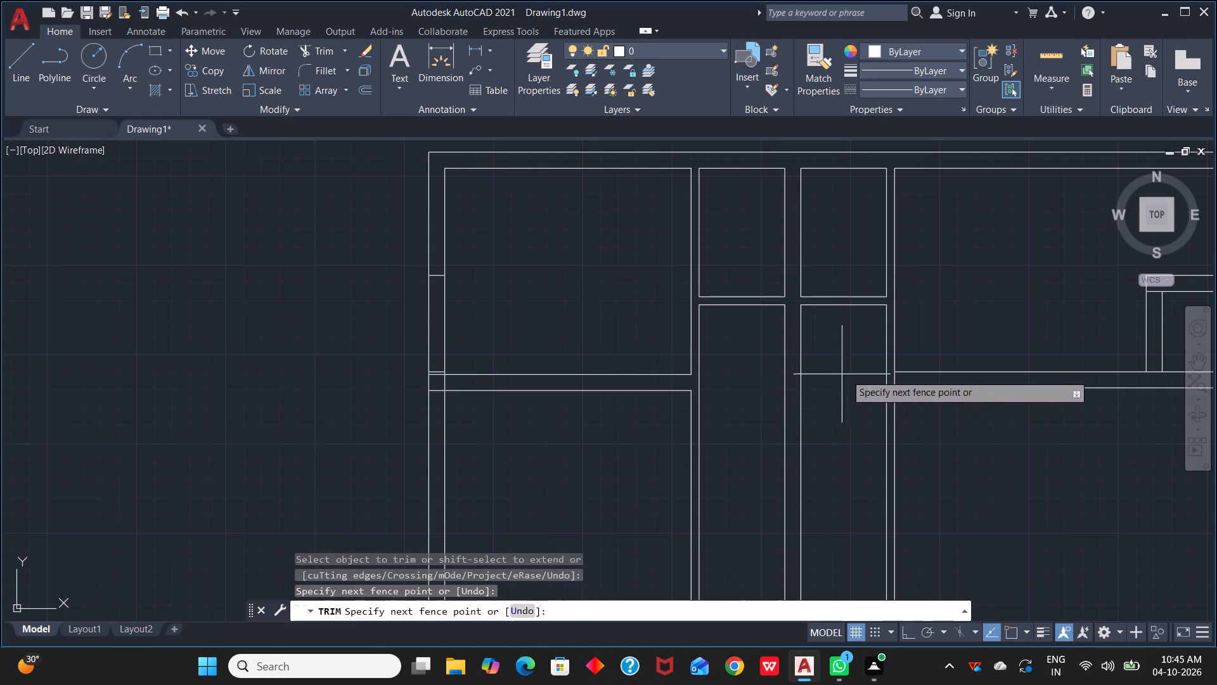
pyautogui.moveTo(825, 378); pyautogui.dragTo(750, 393)
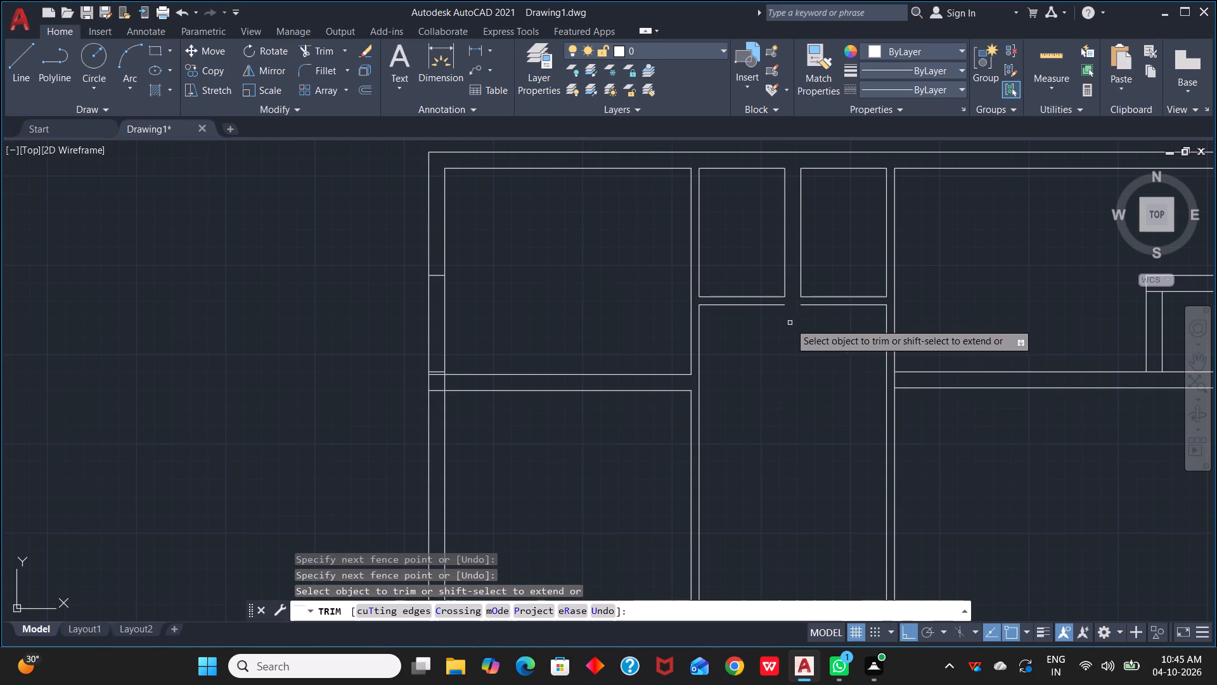
pyautogui.press('Escape')
# Extend the cross partition's lower line across the thick wall gap, and extend the thick wall's left line down to it.
pyautogui.press('e')
pyautogui.press('x')
pyautogui.press('space')
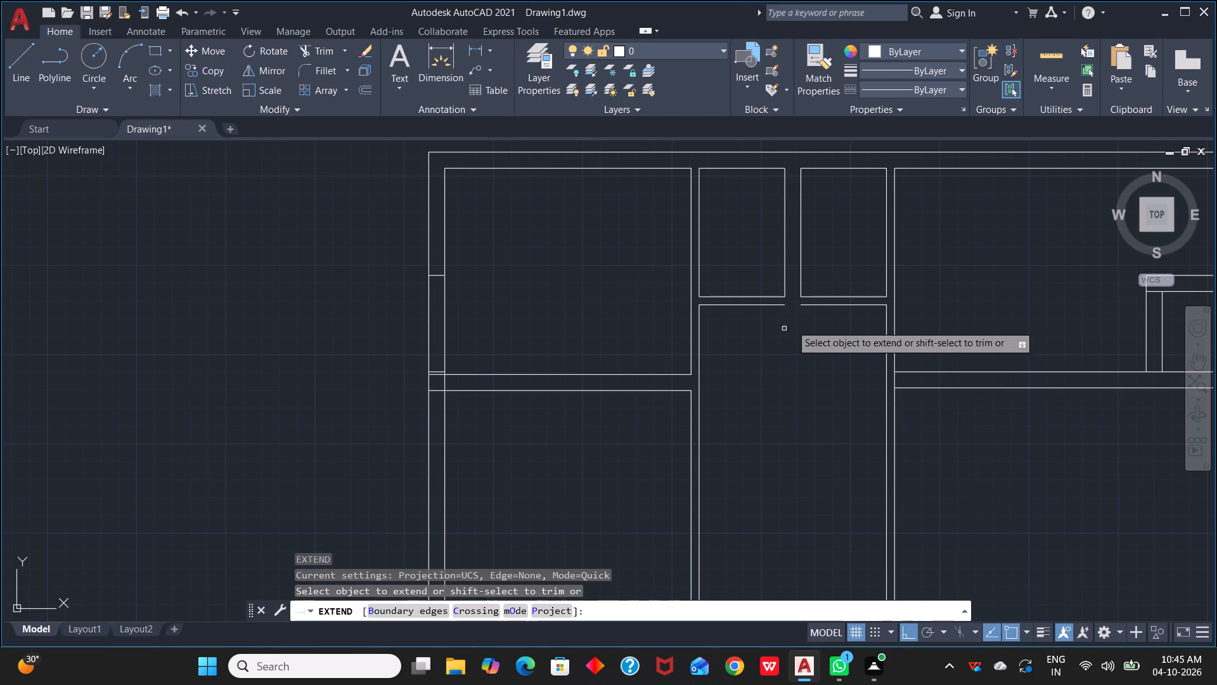
pyautogui.click(810, 305)
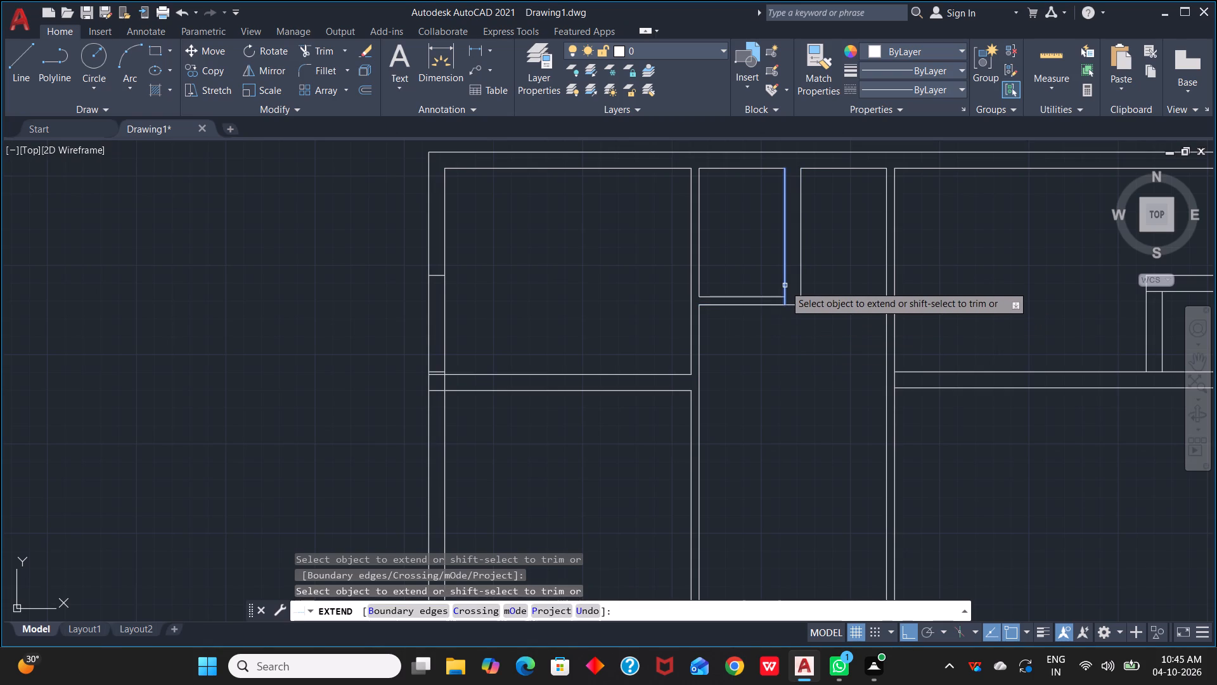
pyautogui.click(785, 285)
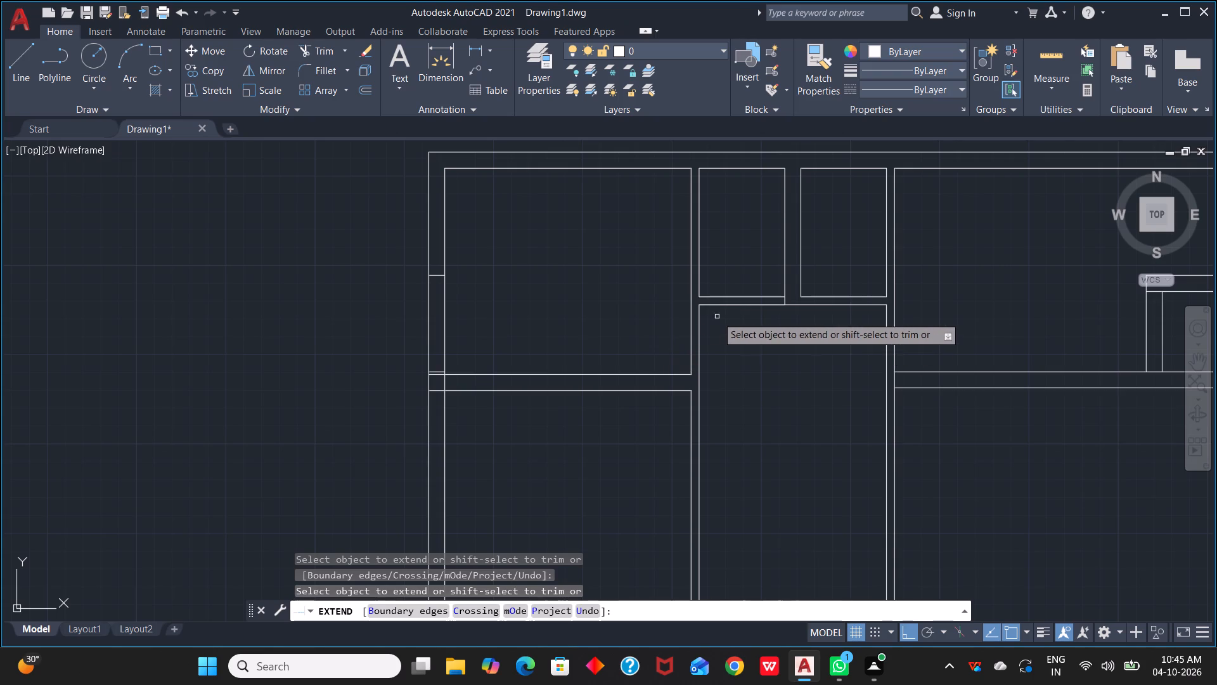
pyautogui.scroll(-1, 821, 336)
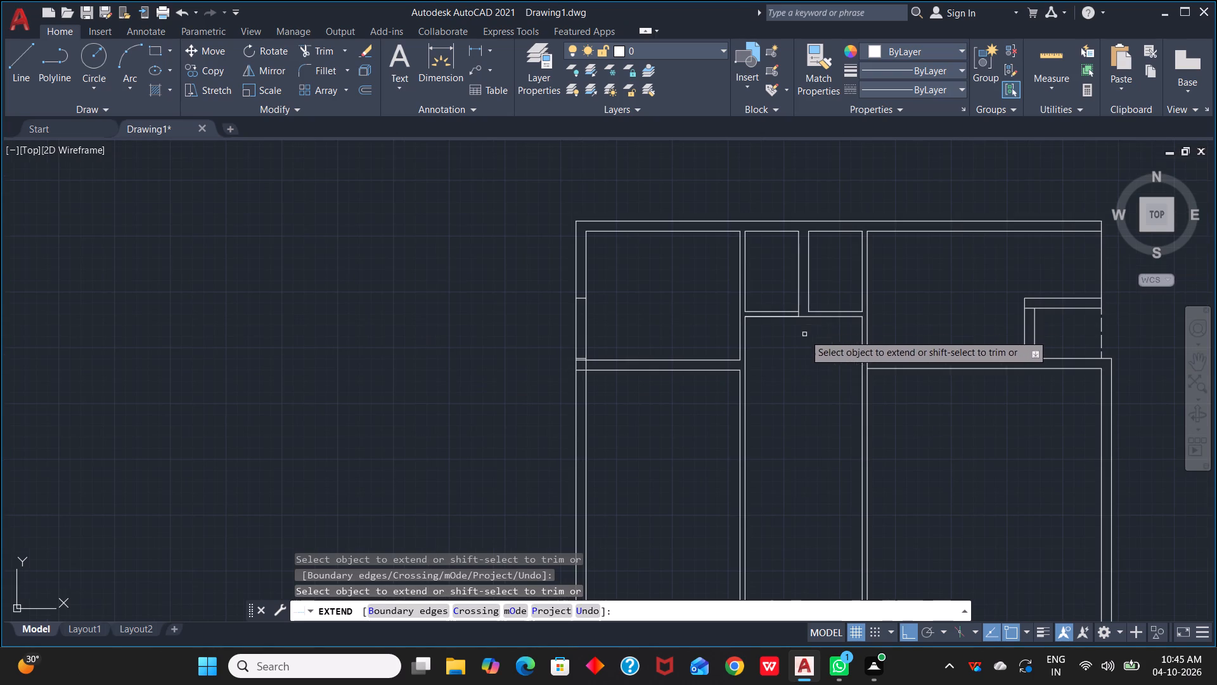
pyautogui.moveTo(822, 372); pyautogui.dragTo(835, 285, button='middle')
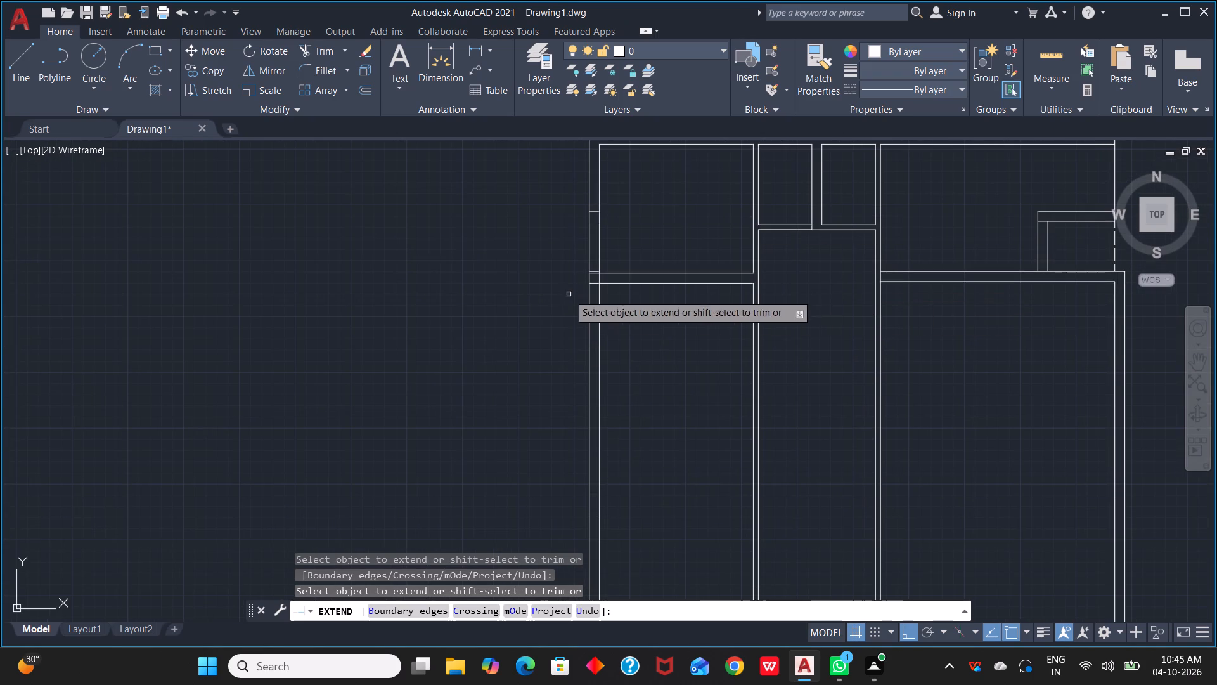
pyautogui.moveTo(644, 225); pyautogui.dragTo(762, 291, button='middle')
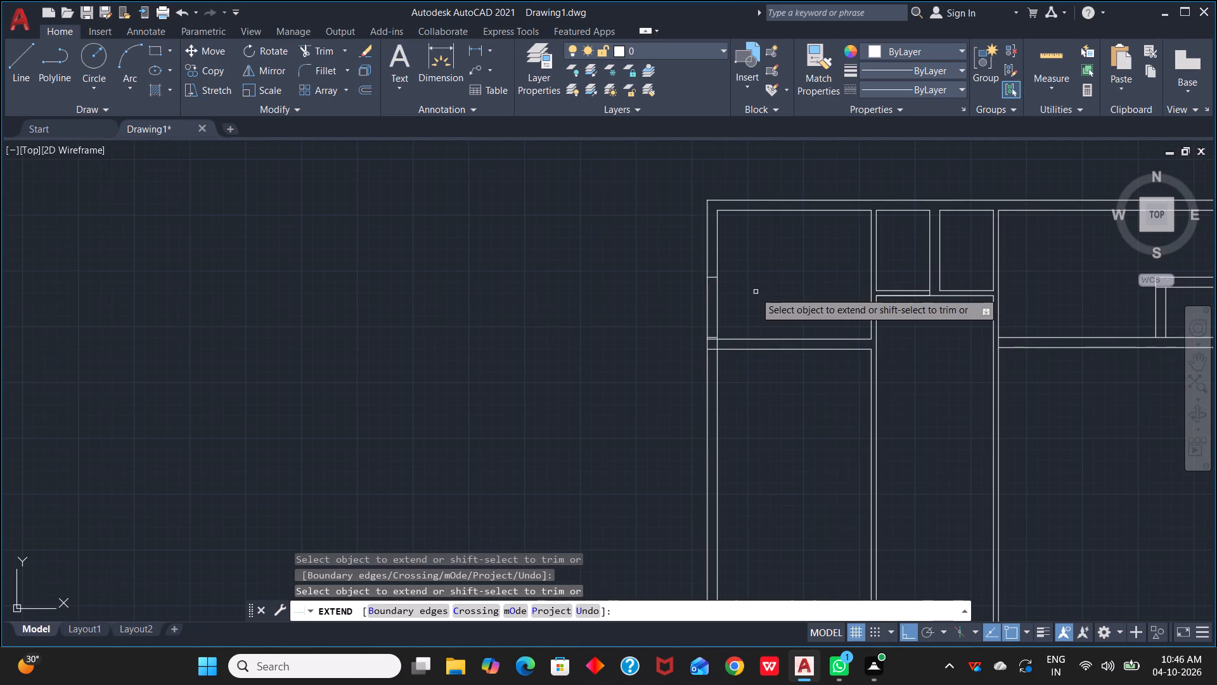
pyautogui.press('Escape')
pyautogui.press('Escape')
# Trim the stray short lines inside the left outer wall, and open its inner line where the horizontal partition joins.
pyautogui.write('tr')
pyautogui.press('space')
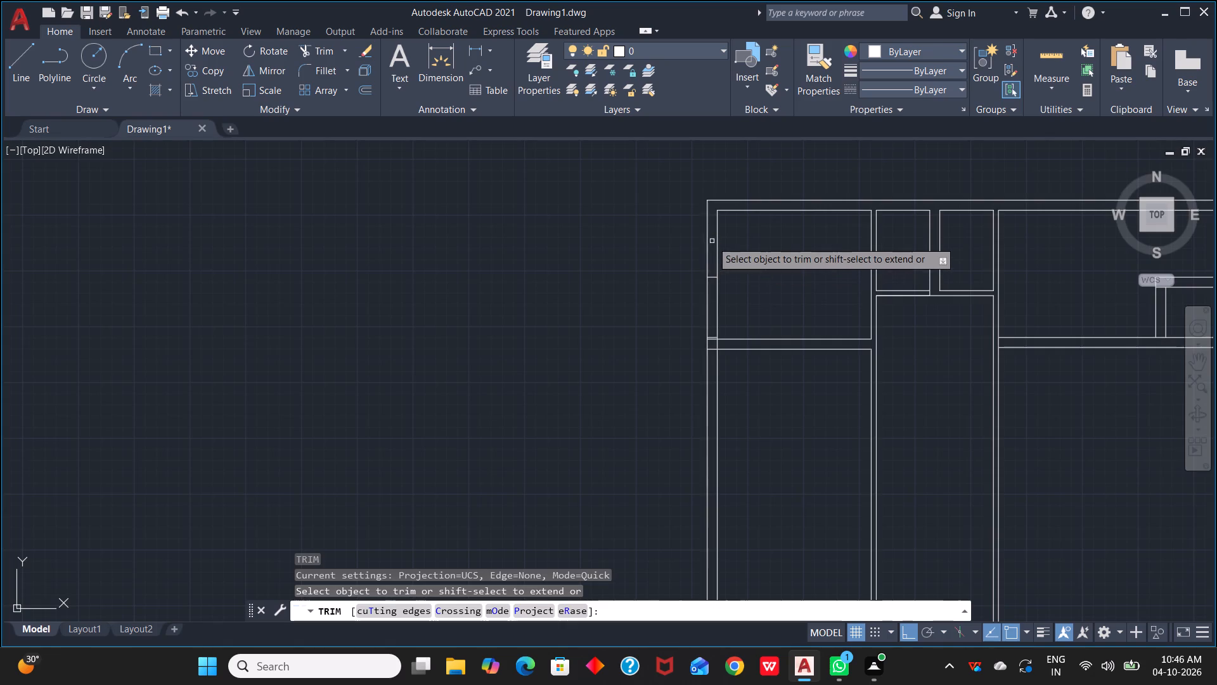
pyautogui.scroll(3, 712, 241)
pyautogui.moveTo(712, 367); pyautogui.dragTo(713, 375)
pyautogui.click(717, 422)
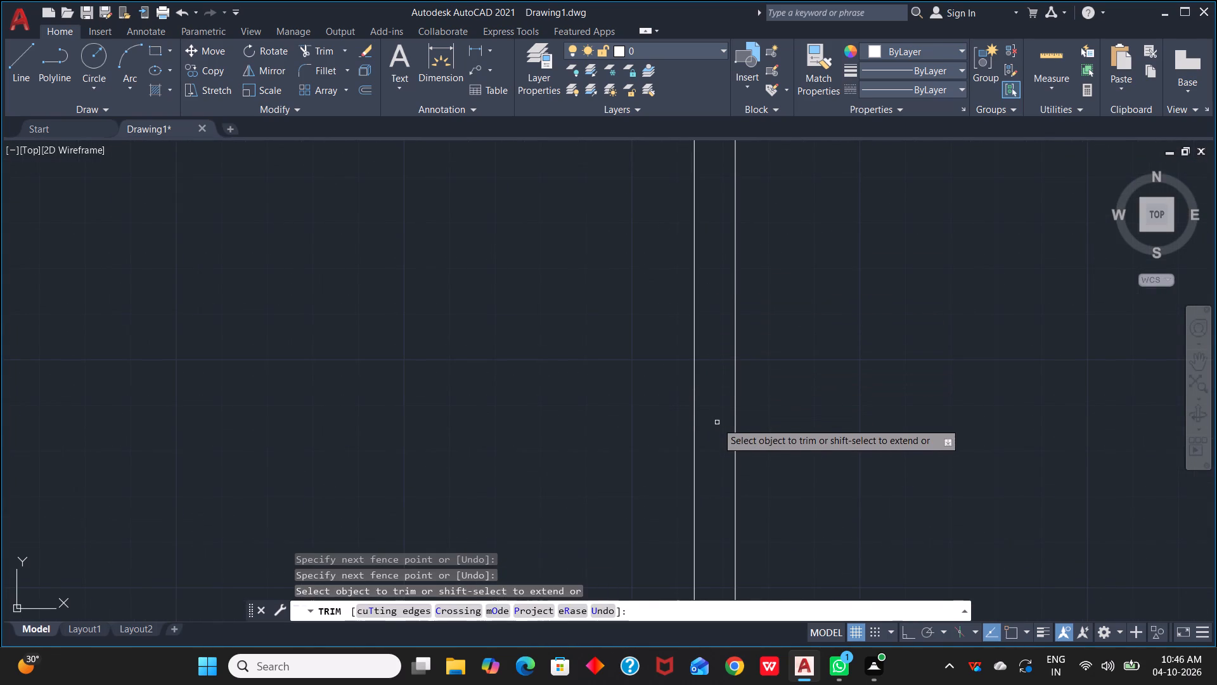
pyautogui.scroll(-2, 707, 433)
pyautogui.moveTo(707, 433); pyautogui.dragTo(740, 171, button='middle')
pyautogui.scroll(2, 727, 228)
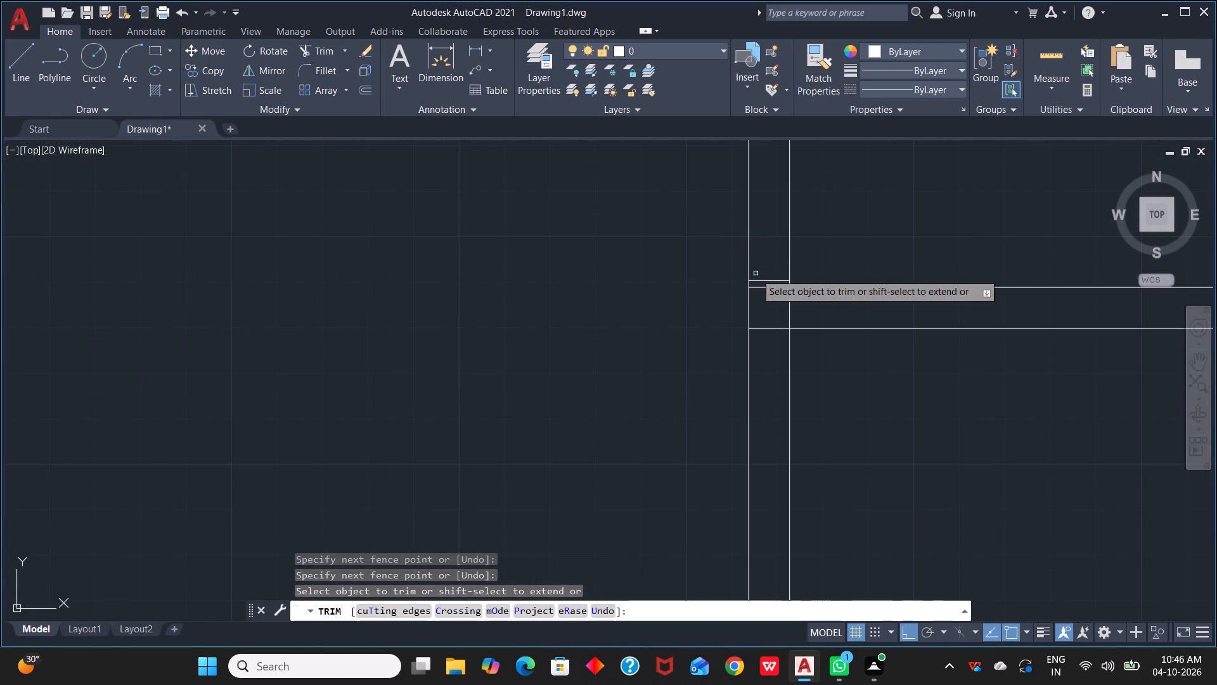
pyautogui.click(769, 264)
pyautogui.click(773, 352)
pyautogui.click(767, 313)
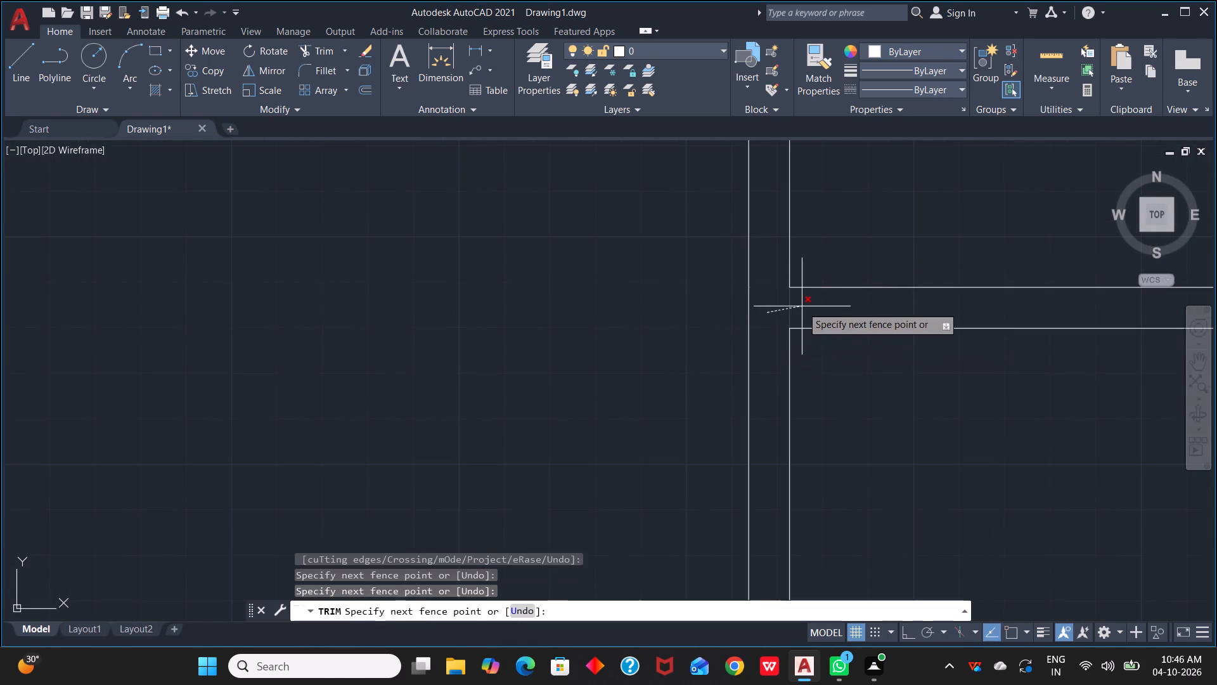
pyautogui.click(802, 306)
# Trim the right thin partition's right line between the two lines of the horizontal wall joining it.
pyautogui.scroll(-2, 802, 306)
pyautogui.scroll(-1, 854, 365)
pyautogui.moveTo(810, 360); pyautogui.dragTo(539, 362, button='middle')
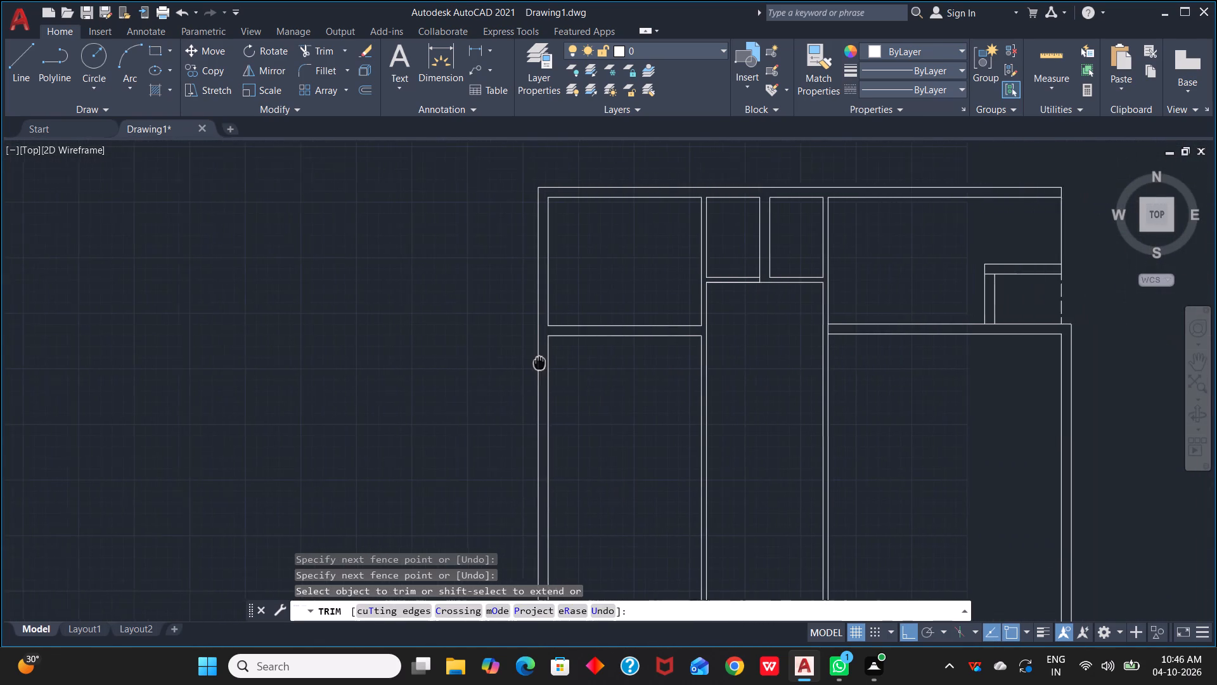
pyautogui.moveTo(539, 362); pyautogui.dragTo(524, 362, button='middle')
pyautogui.moveTo(775, 362); pyautogui.dragTo(633, 374, button='middle')
pyautogui.scroll(3, 635, 360)
pyautogui.click(782, 277)
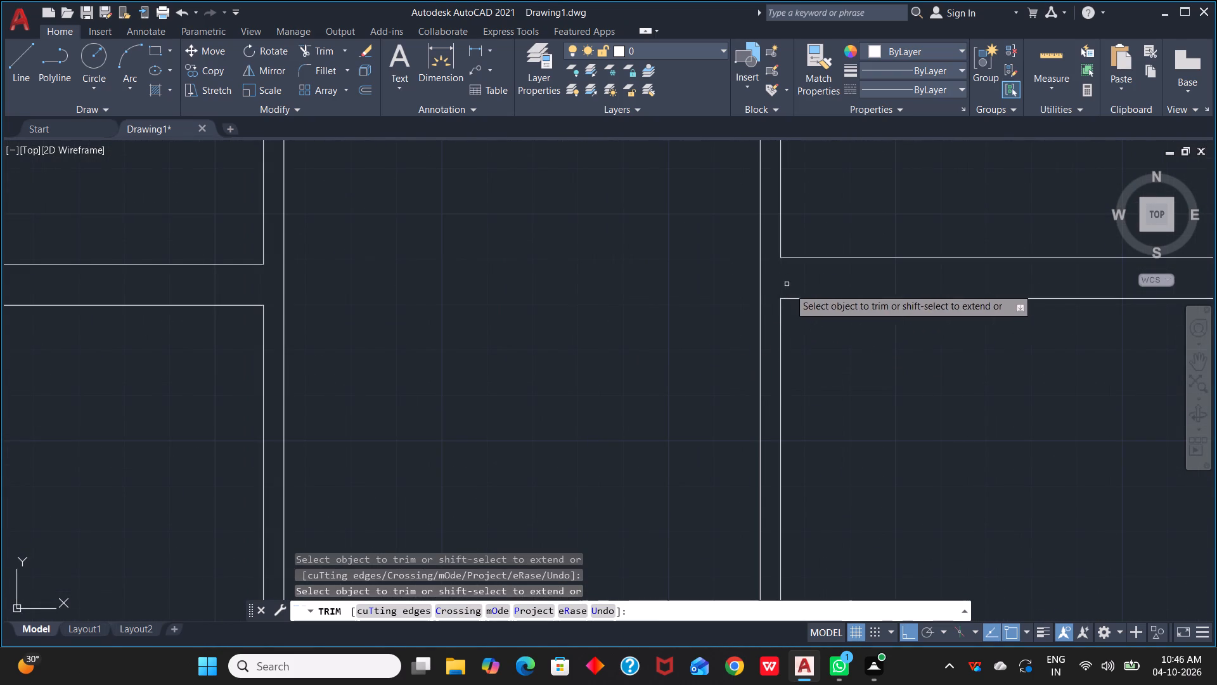
pyautogui.scroll(-3, 827, 425)
pyautogui.moveTo(837, 427); pyautogui.dragTo(518, 427, button='middle')
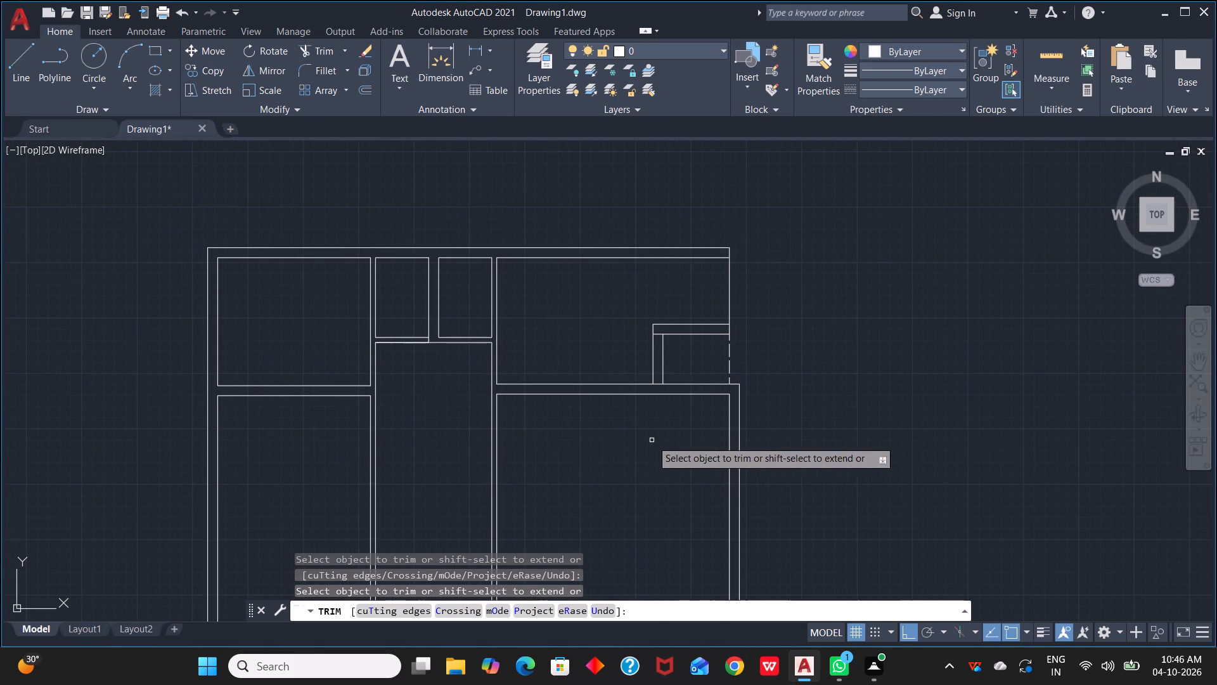
pyautogui.scroll(-1, 576, 429)
pyautogui.moveTo(565, 422); pyautogui.dragTo(749, 380, button='middle')
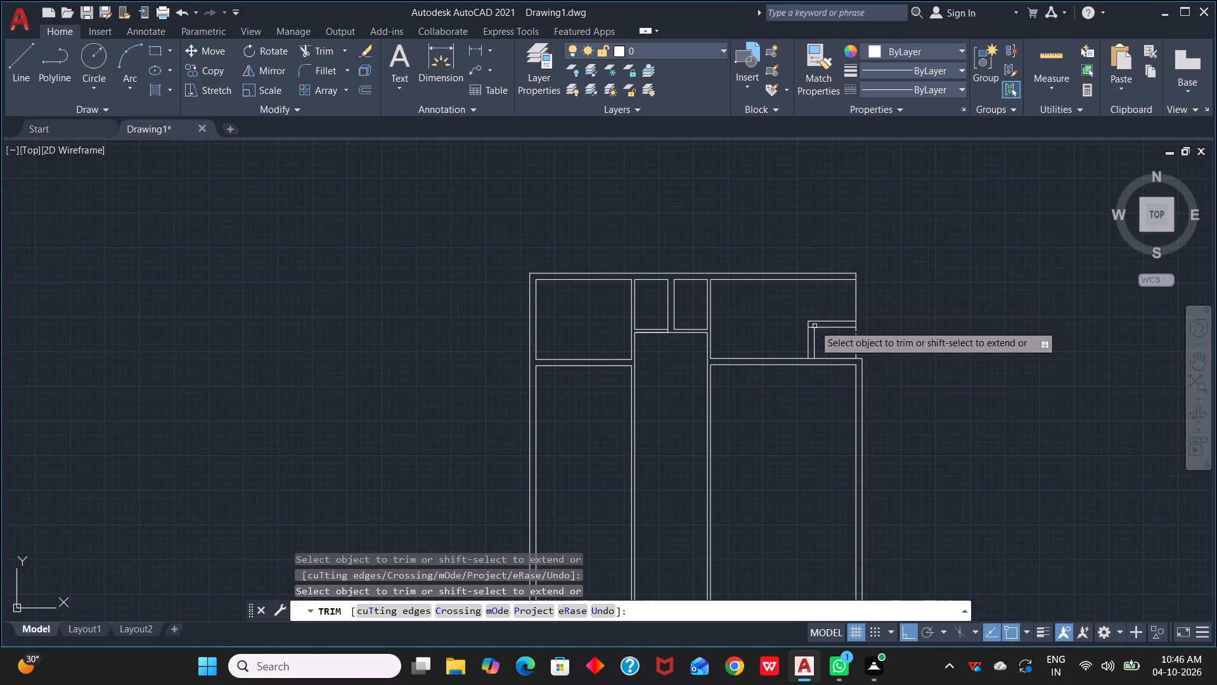
pyautogui.press('Escape')
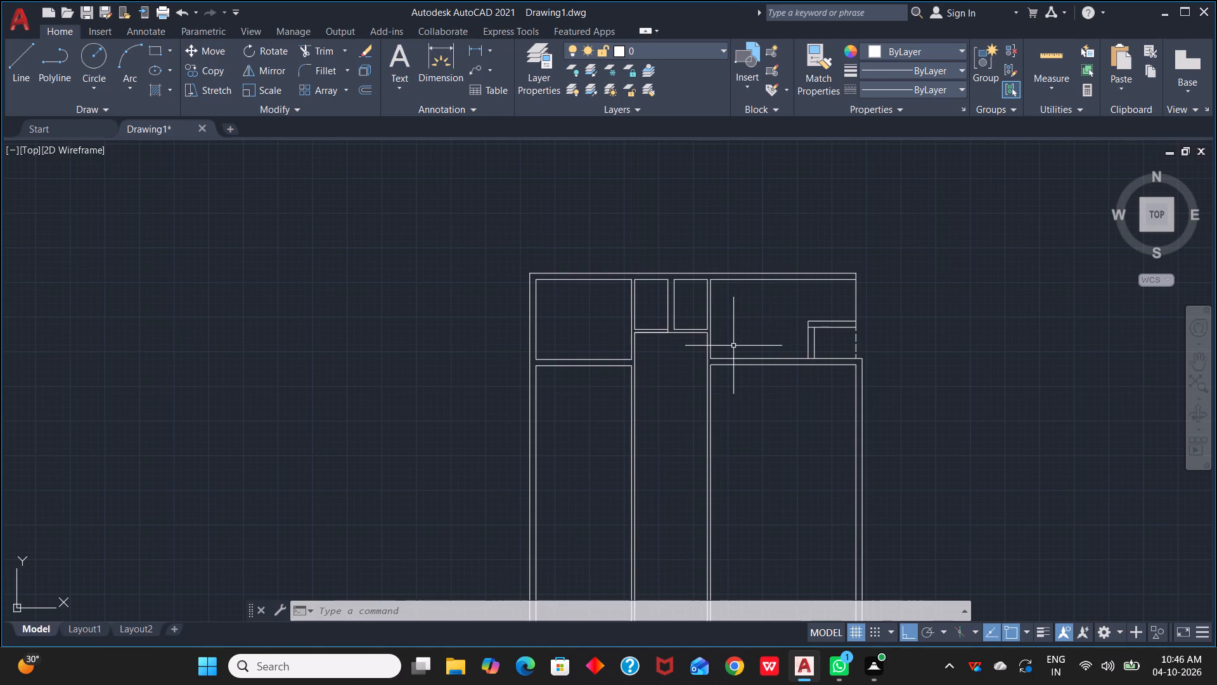
pyautogui.press('Escape')
pyautogui.press('Escape')
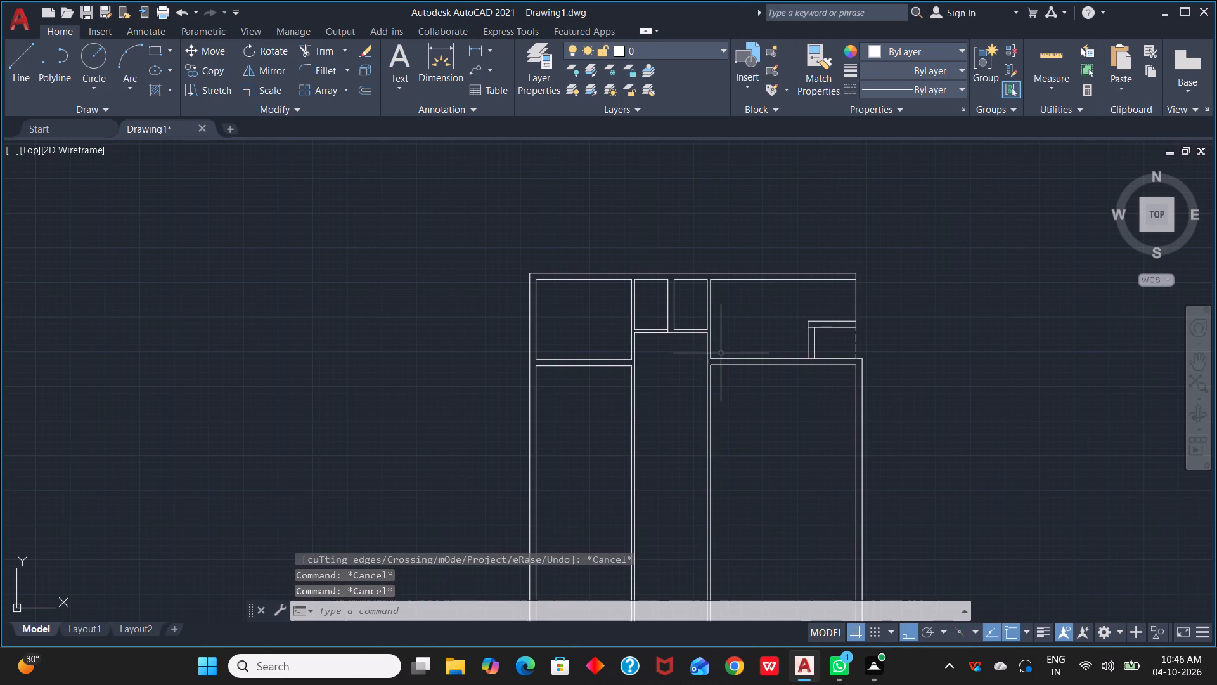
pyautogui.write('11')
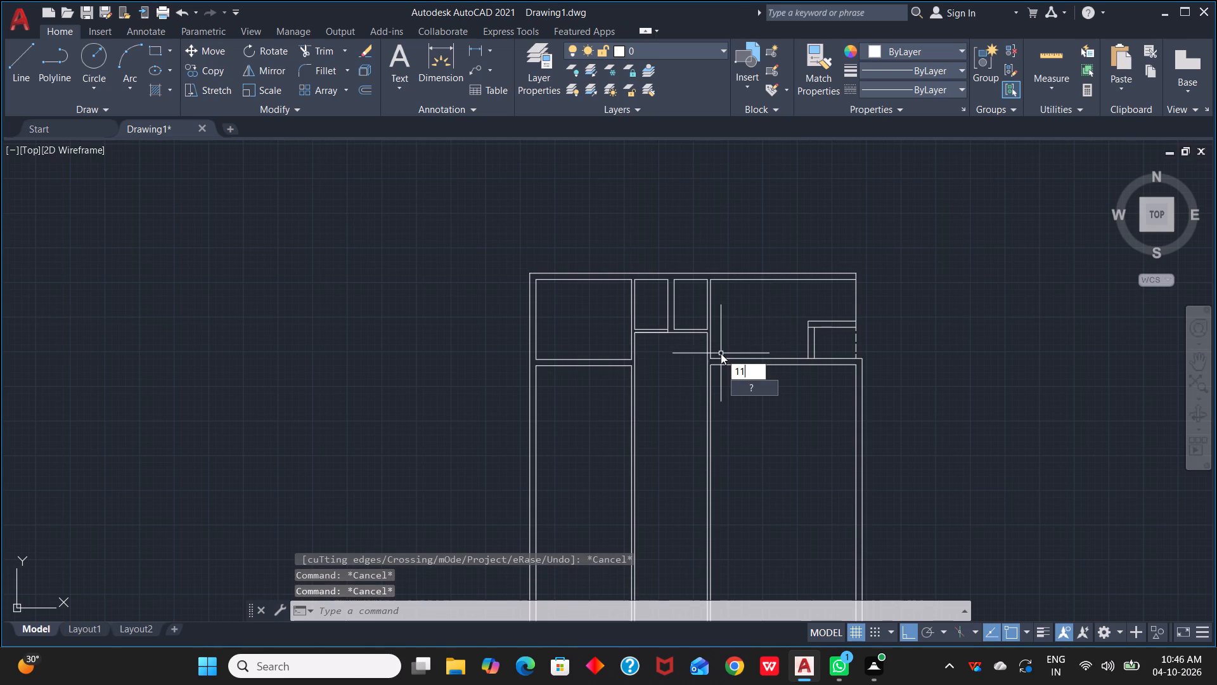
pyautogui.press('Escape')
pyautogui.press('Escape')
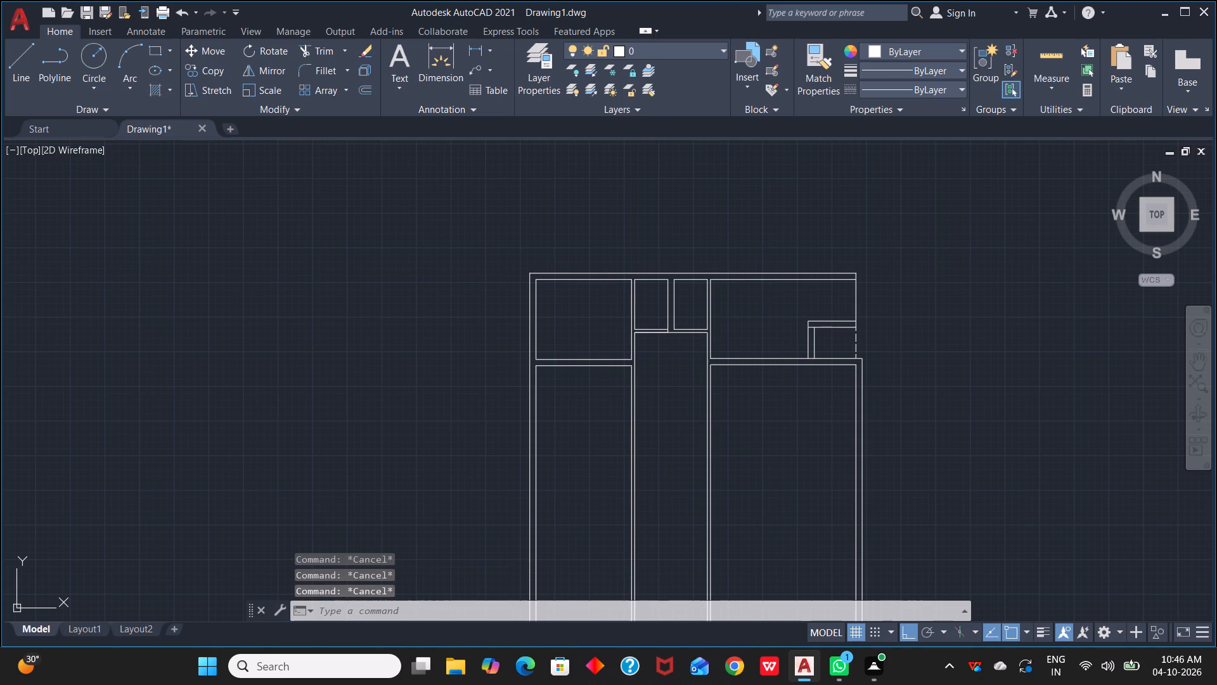
# Offset the upper-right room's left wall line 11'9" to the left, into the upper-left room.
pyautogui.write('o')
pyautogui.press('space')
pyautogui.write('11')
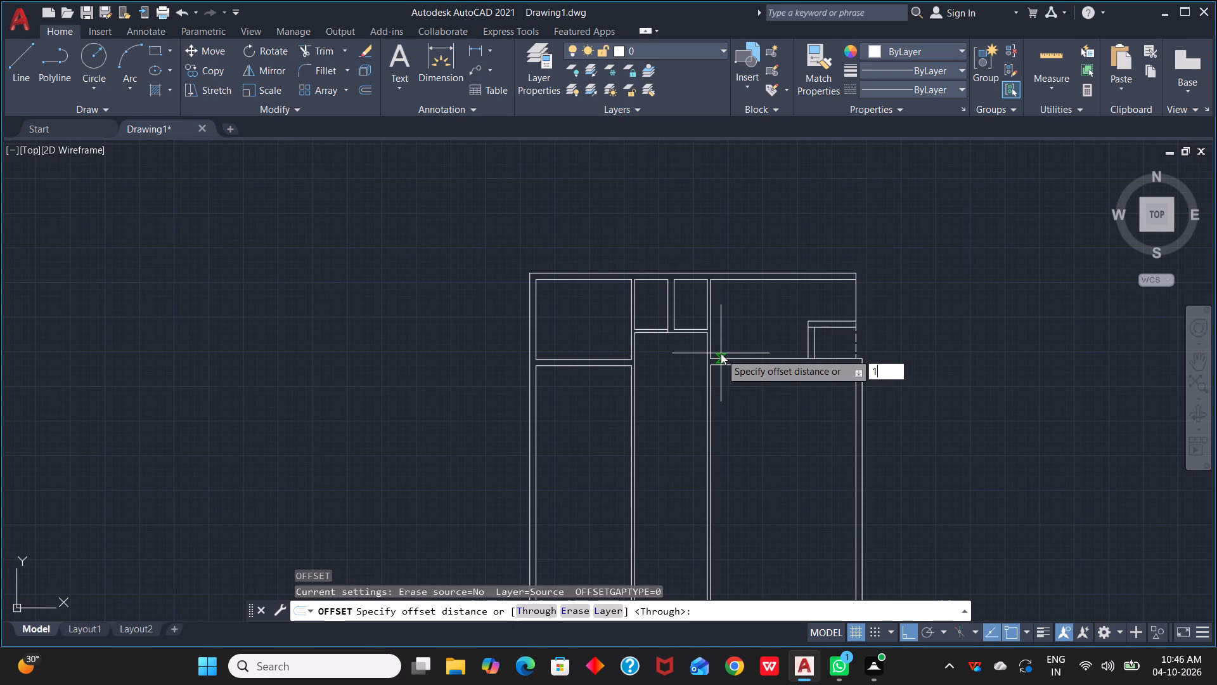
pyautogui.write('\'9"')
pyautogui.press('space')
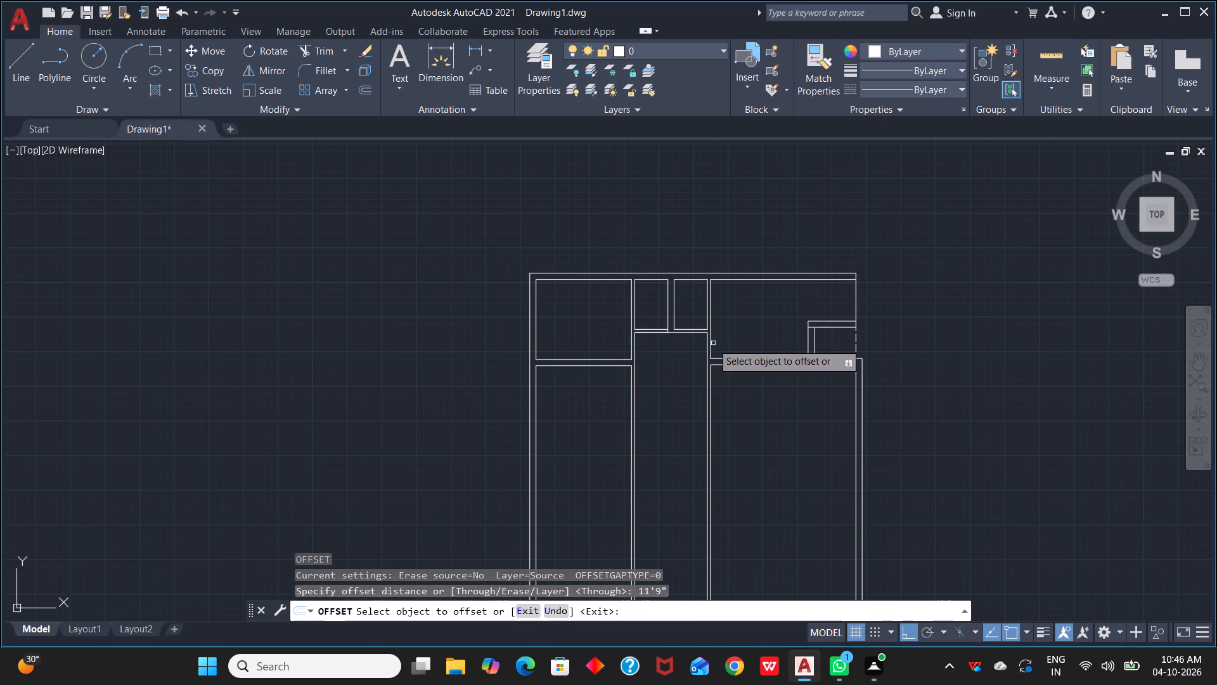
pyautogui.click(711, 343)
pyautogui.click(714, 342)
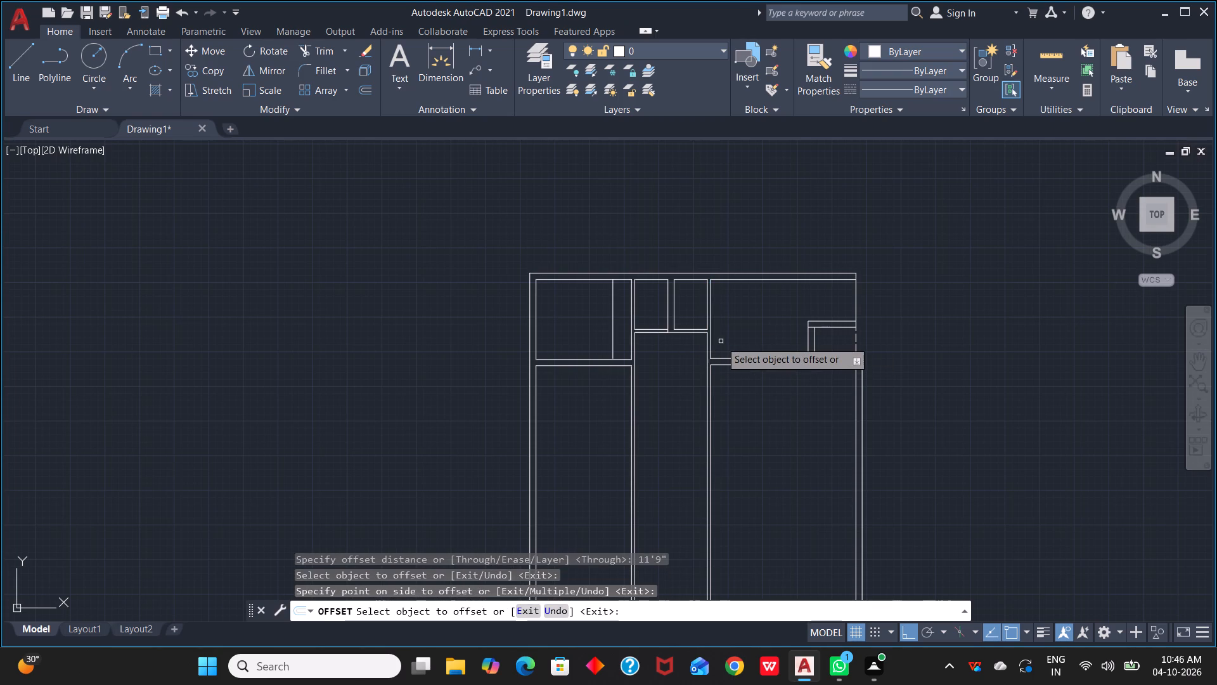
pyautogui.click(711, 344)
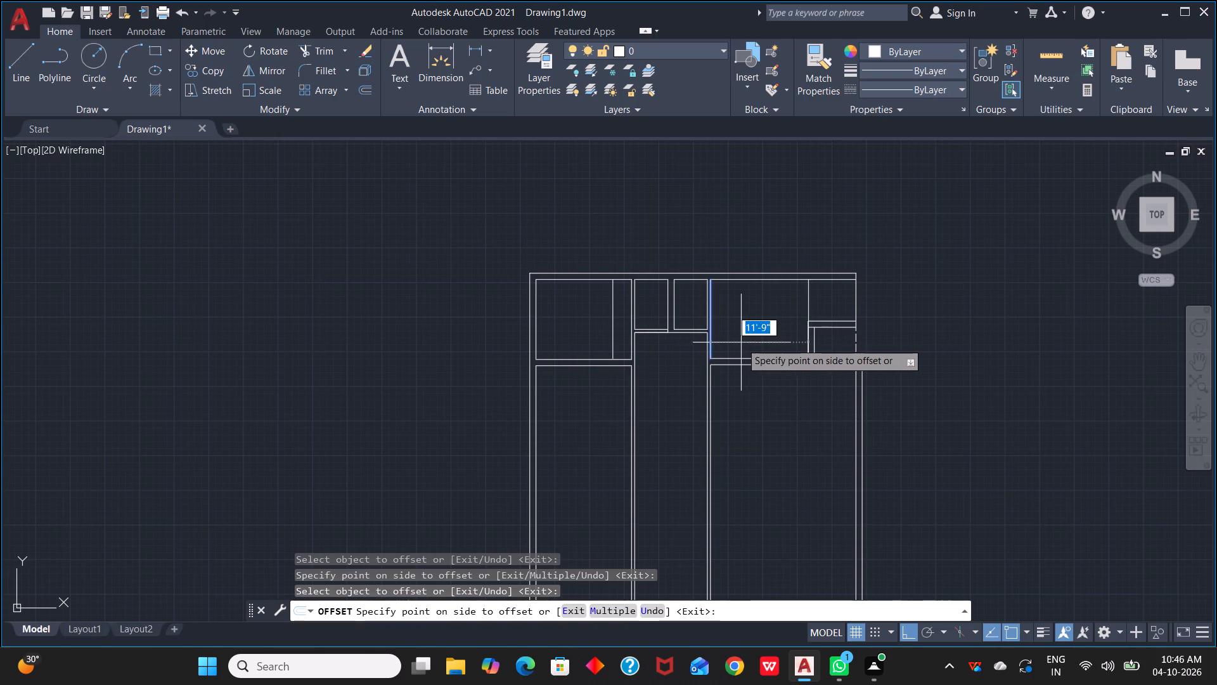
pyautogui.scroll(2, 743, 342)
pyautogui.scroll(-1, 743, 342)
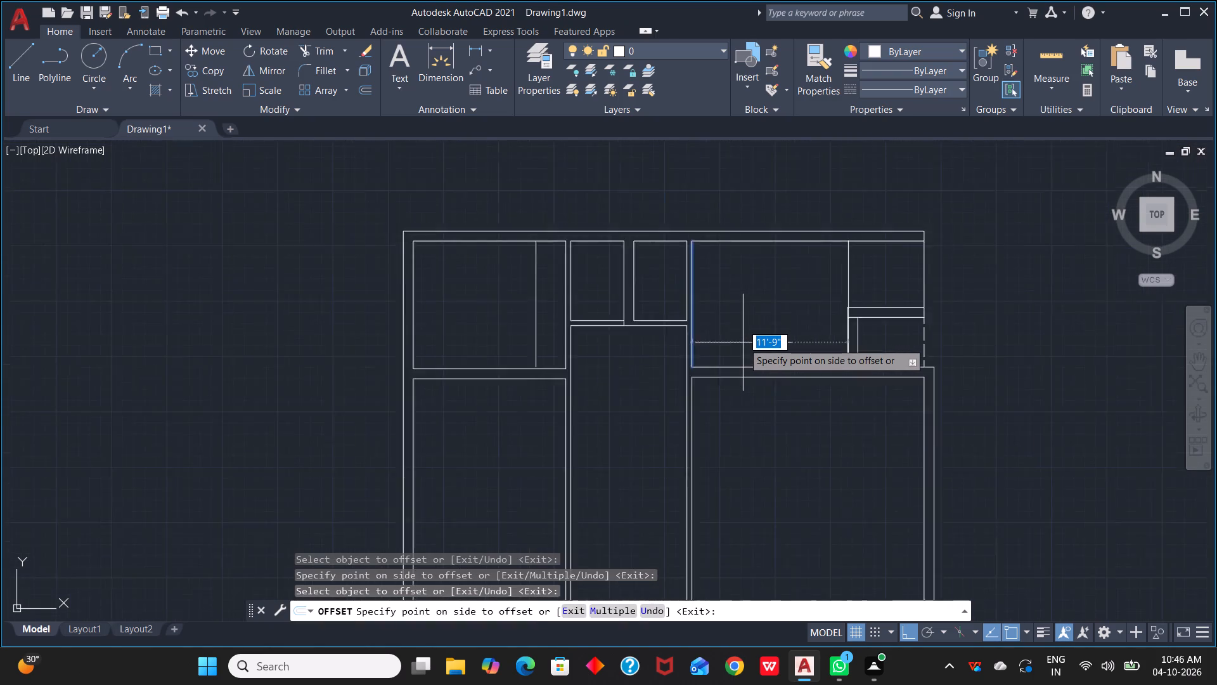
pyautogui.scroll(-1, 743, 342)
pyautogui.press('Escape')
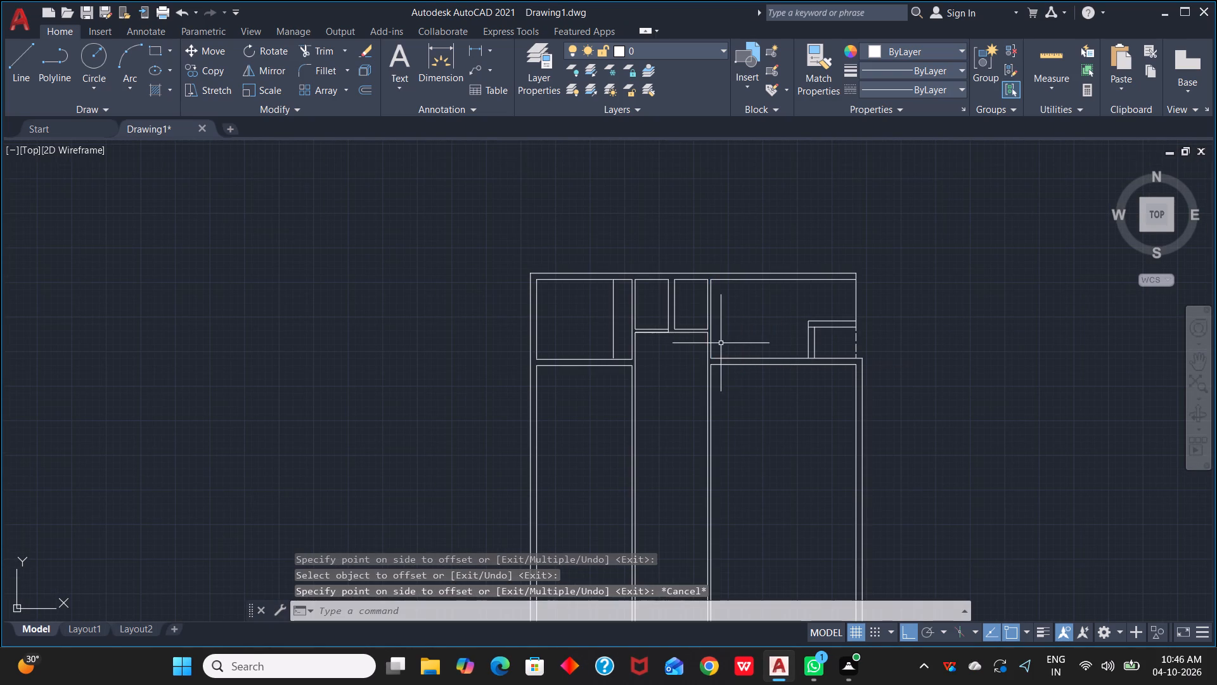
# Delete the offset vertical line inside the upper-left room.
pyautogui.click(614, 337)
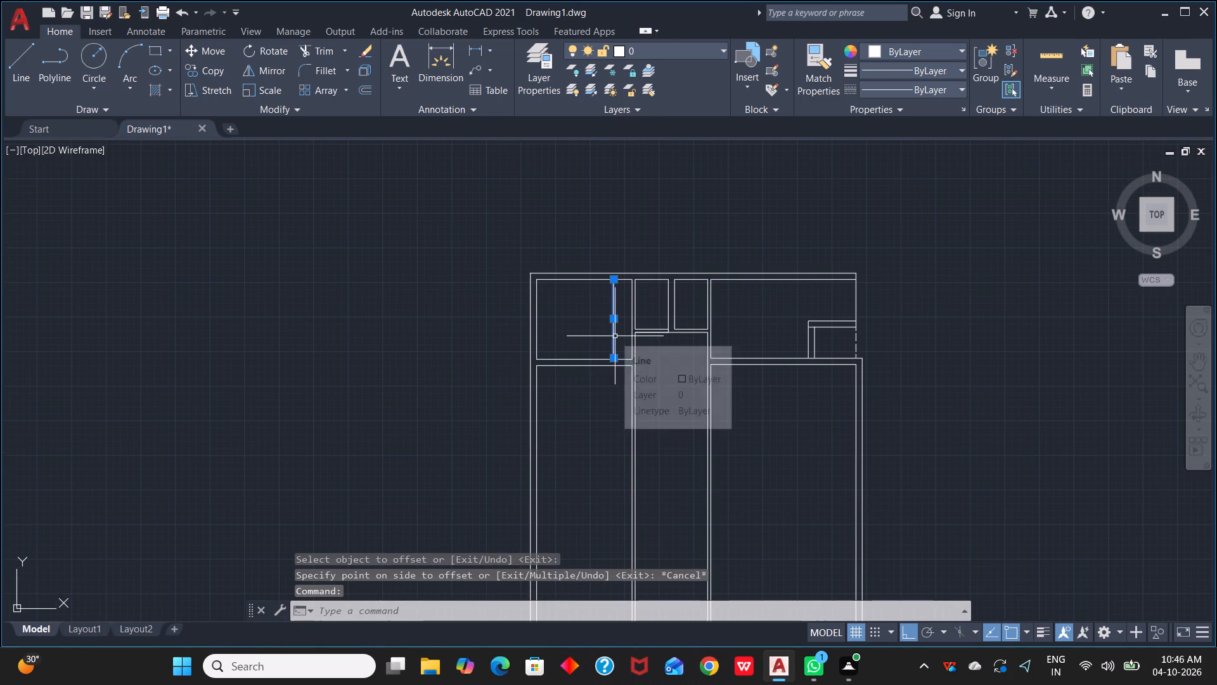
pyautogui.press('Delete')
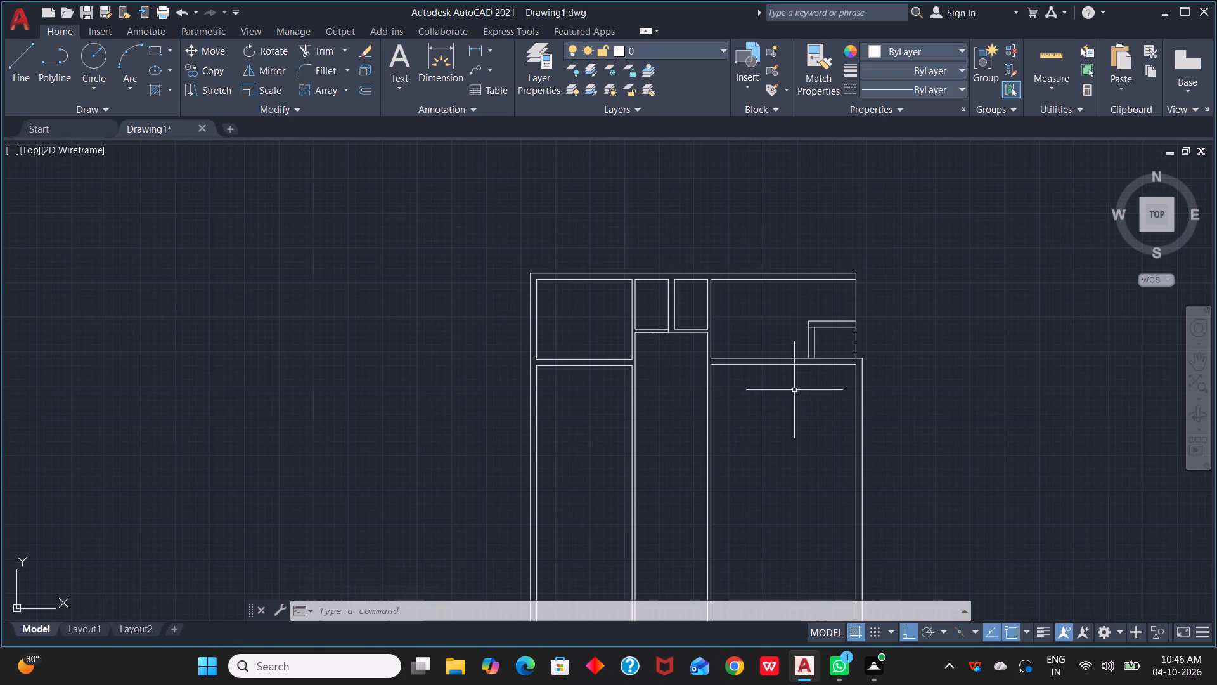
# Draw a vertical line about 5' long from the small L-shaped partition's outer corner up to the top wall's inner line.
pyautogui.write('l')
pyautogui.press('space')
pyautogui.scroll(2, 815, 320)
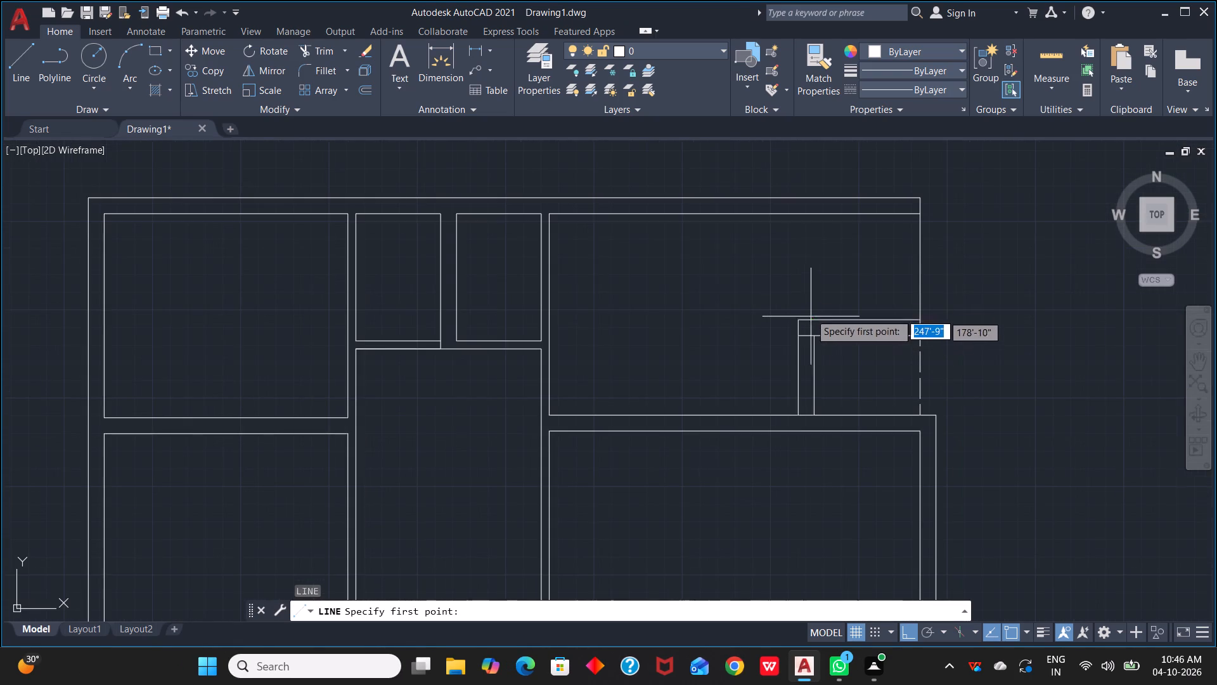
pyautogui.click(801, 317)
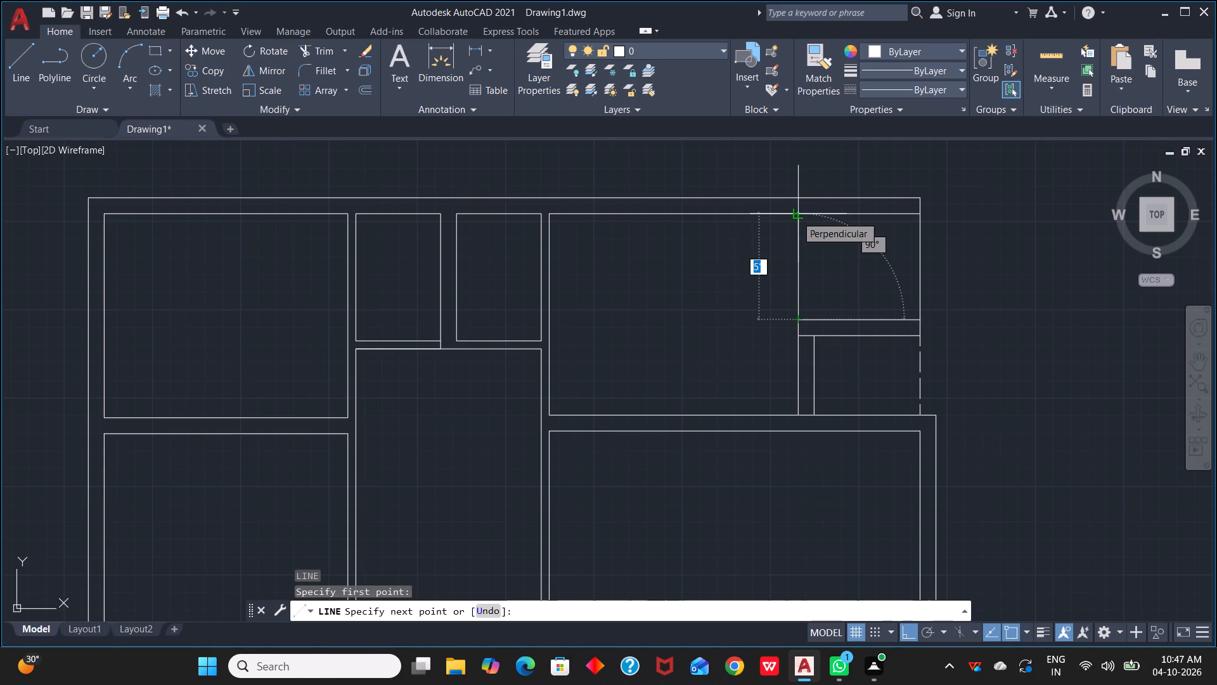
pyautogui.press('F8')
pyautogui.press('F8')
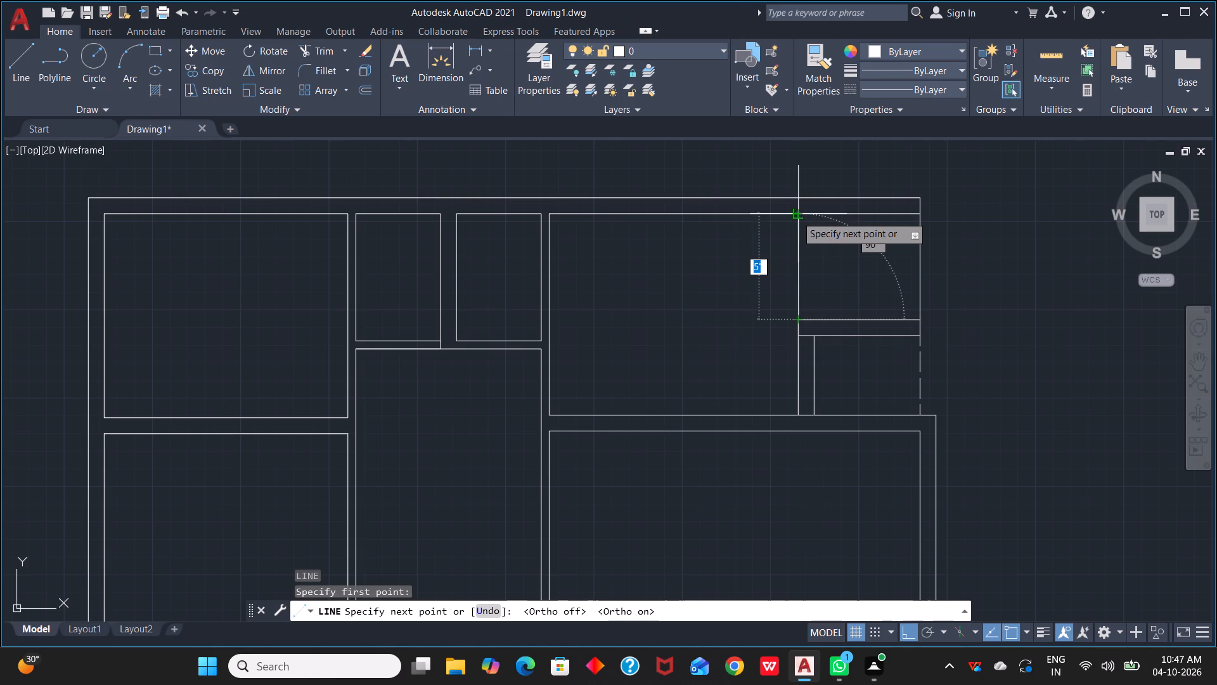
pyautogui.scroll(2, 796, 216)
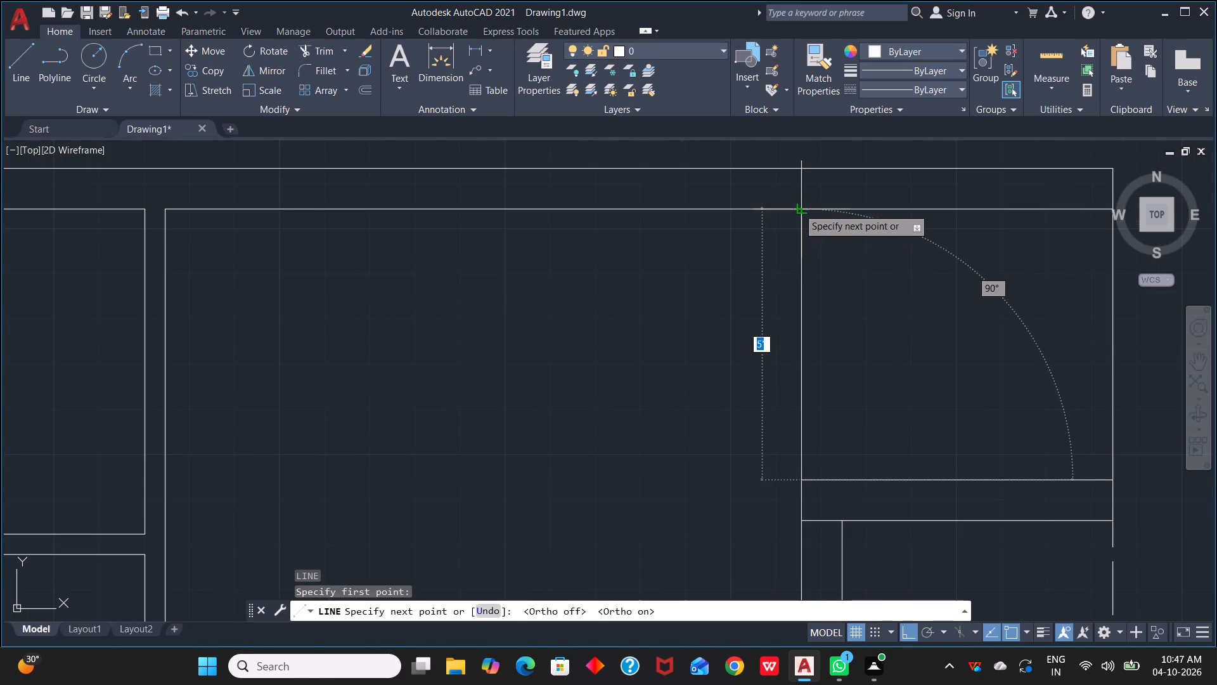
pyautogui.click(799, 208)
pyautogui.press('Escape')
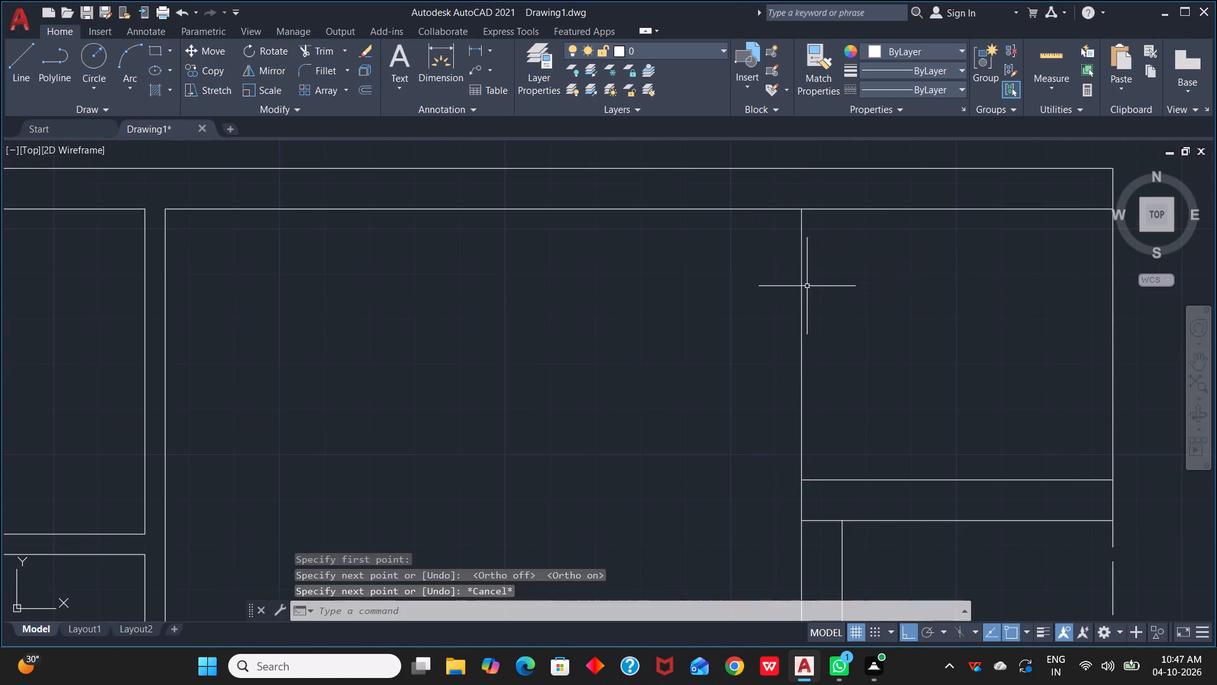
# Offset the upper-right room's outer right wall line 9" inward.
pyautogui.scroll(-3, 835, 381)
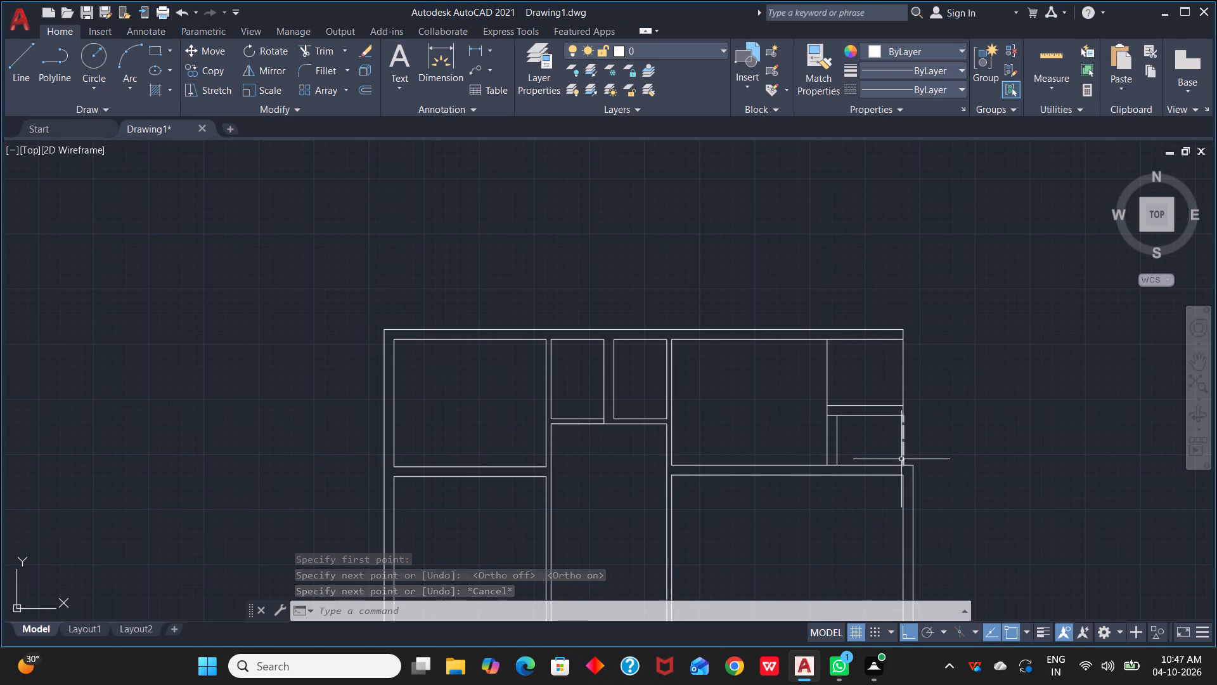
pyautogui.write('o')
pyautogui.press('space')
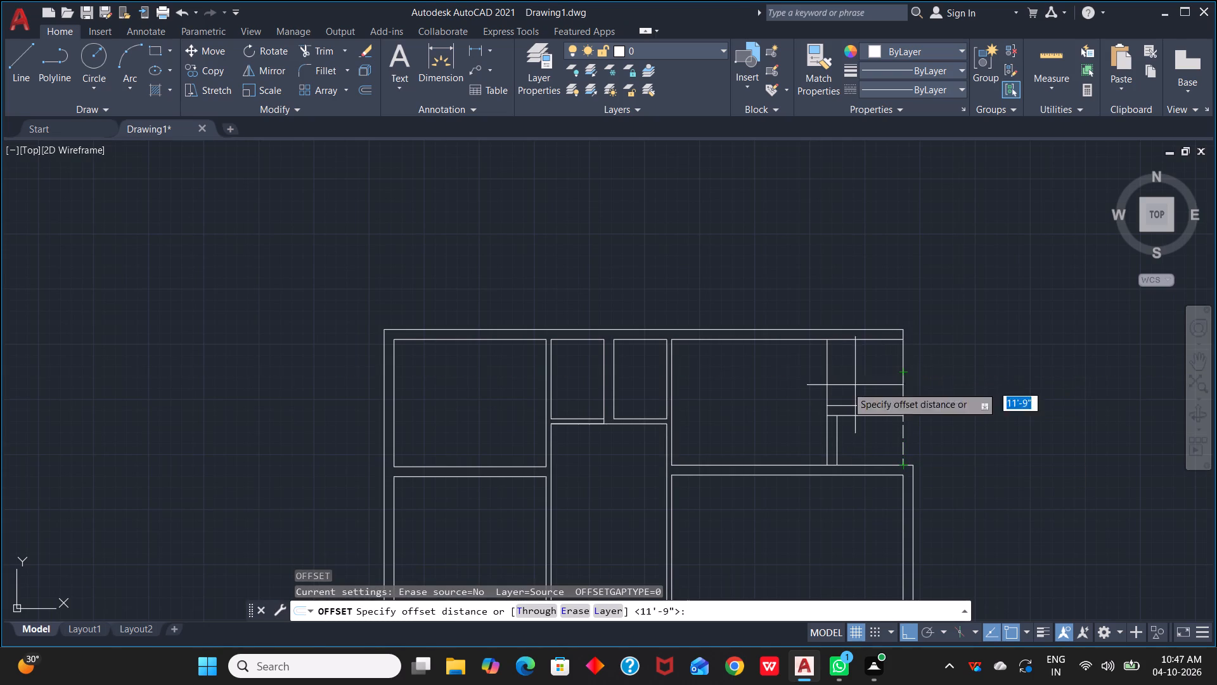
pyautogui.write('9"')
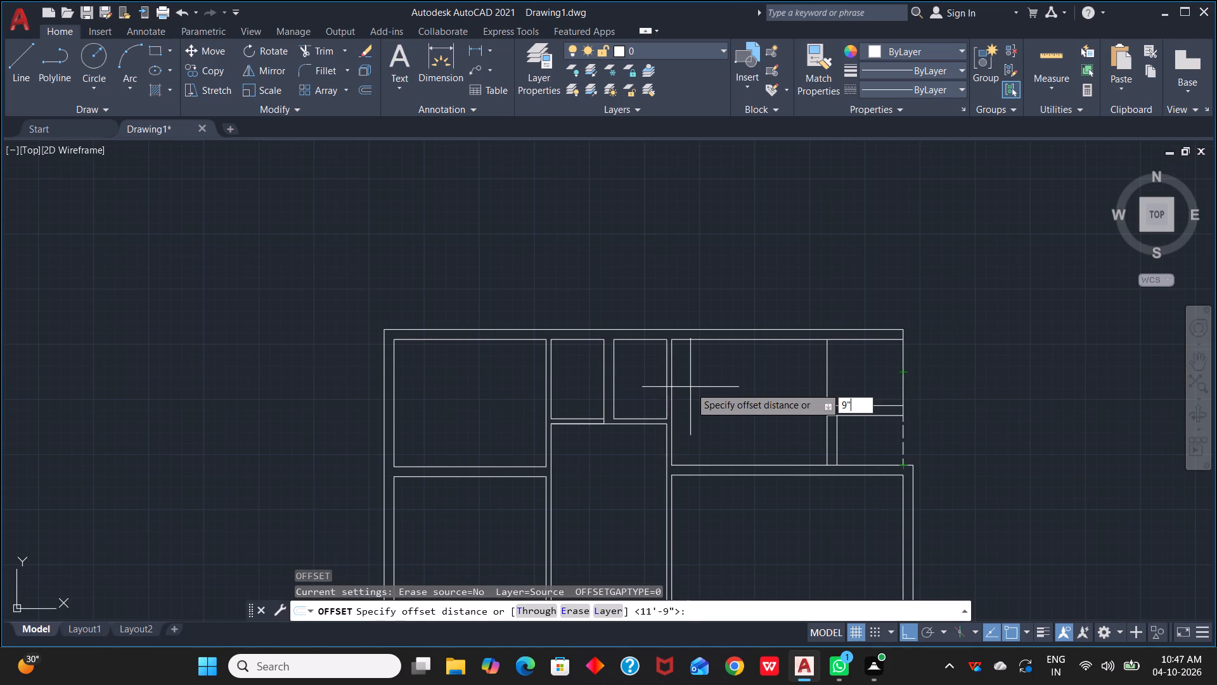
pyautogui.press('space')
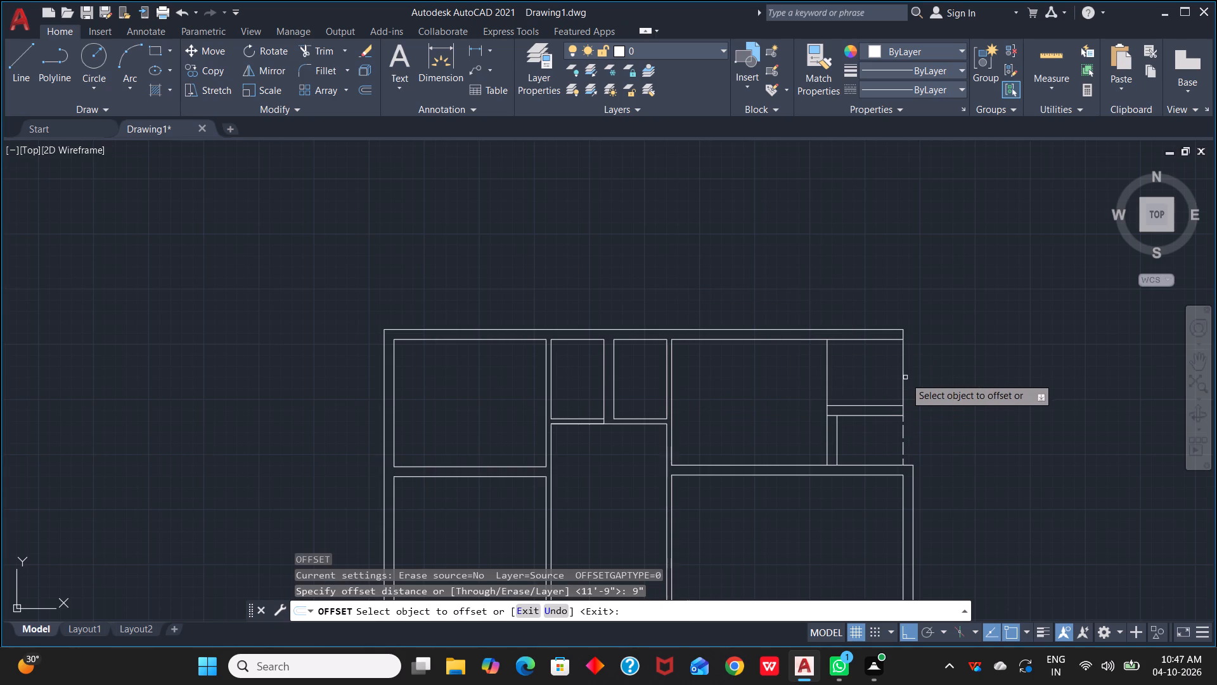
pyautogui.click(903, 377)
pyautogui.click(890, 376)
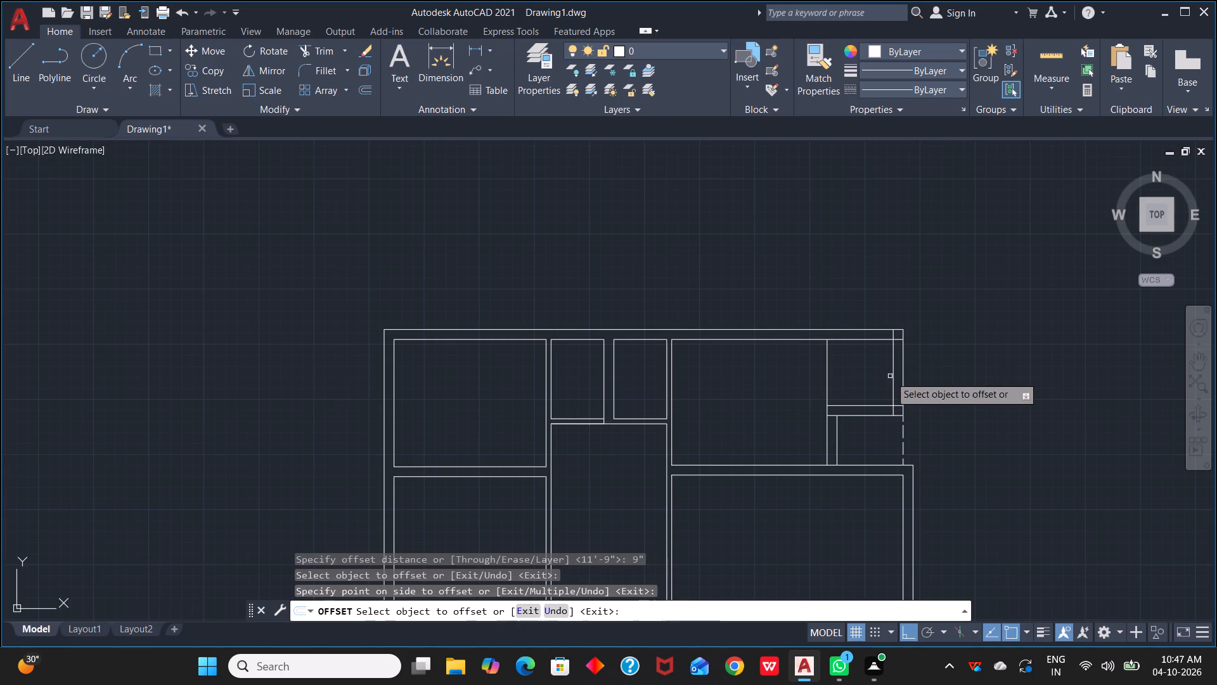
pyautogui.press('Escape')
pyautogui.press('Escape')
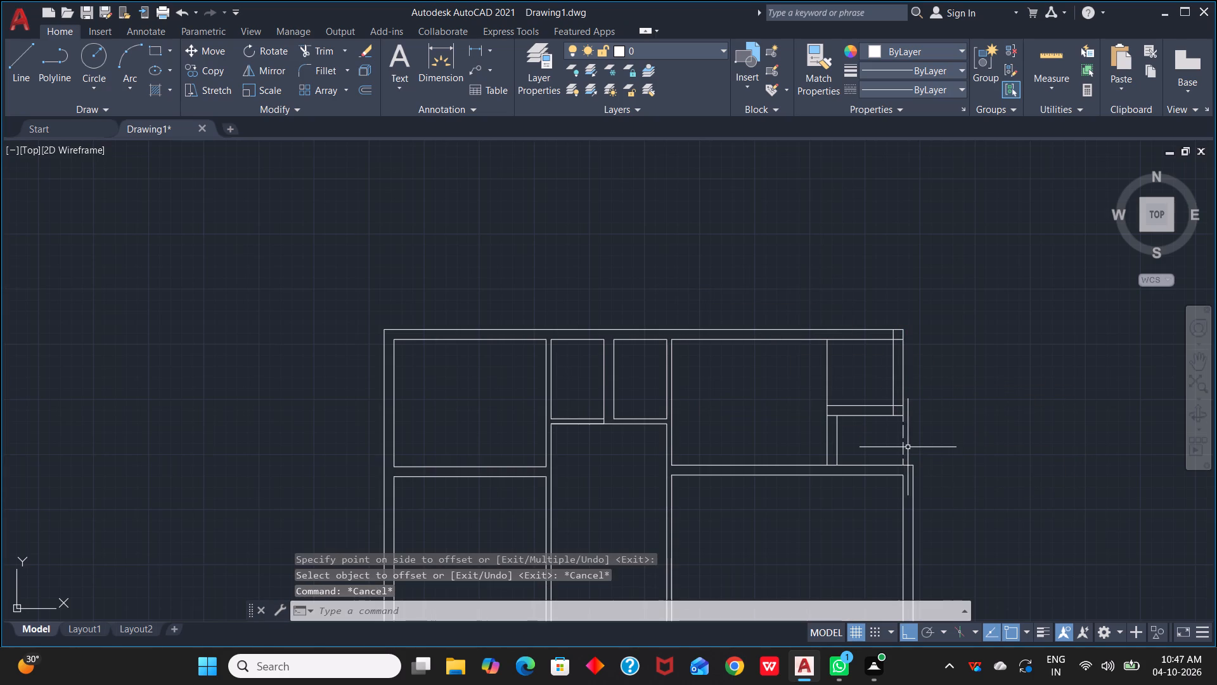
# Trim the overlapping line ends where the new inner right wall line meets the partition below and the top wall.
pyautogui.press('t')
pyautogui.press('r')
pyautogui.press('space')
pyautogui.scroll(3, 906, 443)
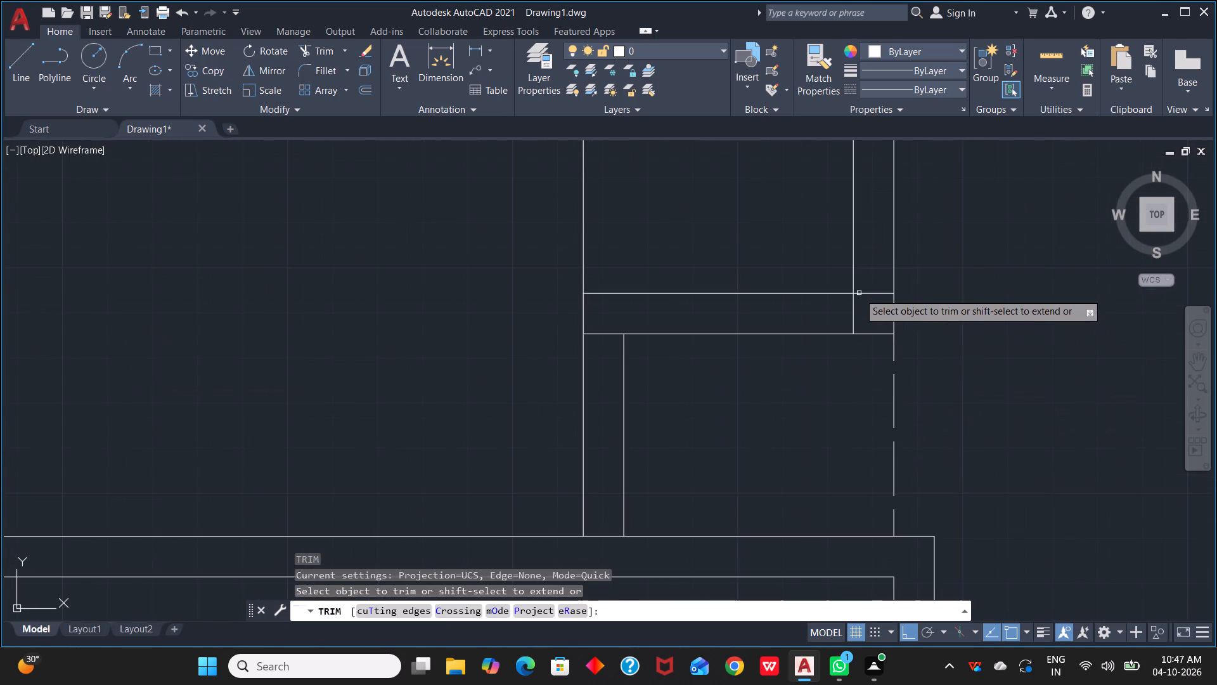
pyautogui.moveTo(878, 274); pyautogui.dragTo(834, 323)
pyautogui.scroll(-3, 861, 299)
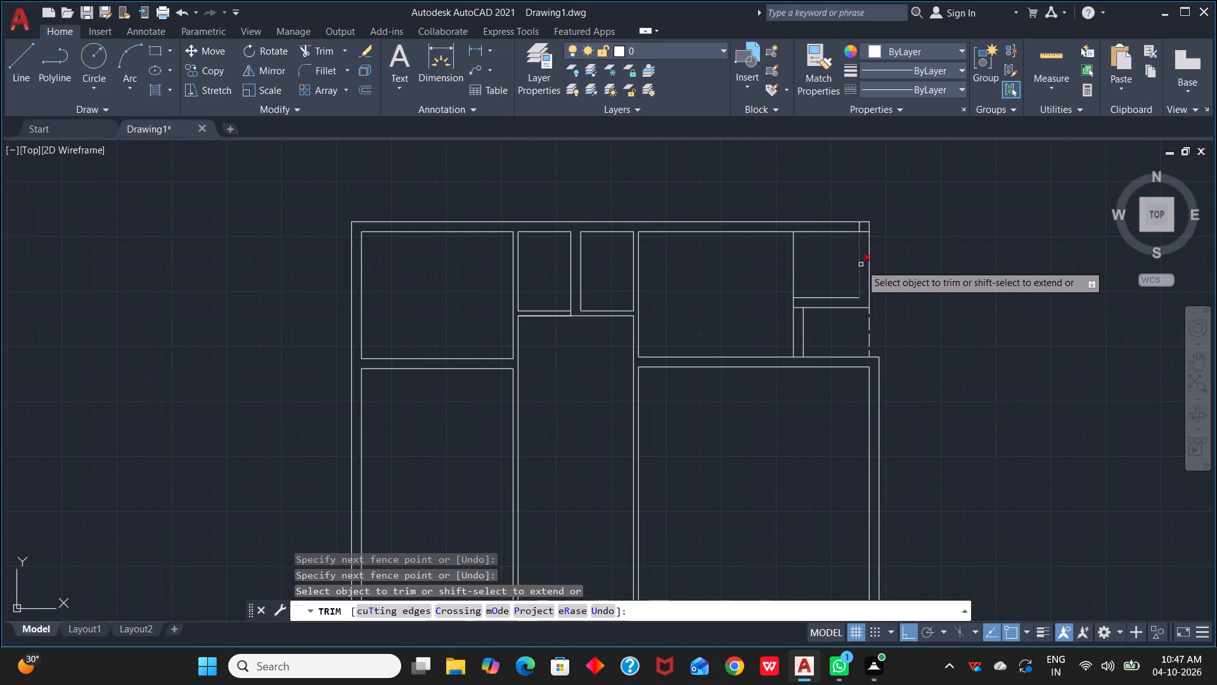
pyautogui.scroll(2, 844, 233)
pyautogui.moveTo(863, 218); pyautogui.dragTo(898, 222)
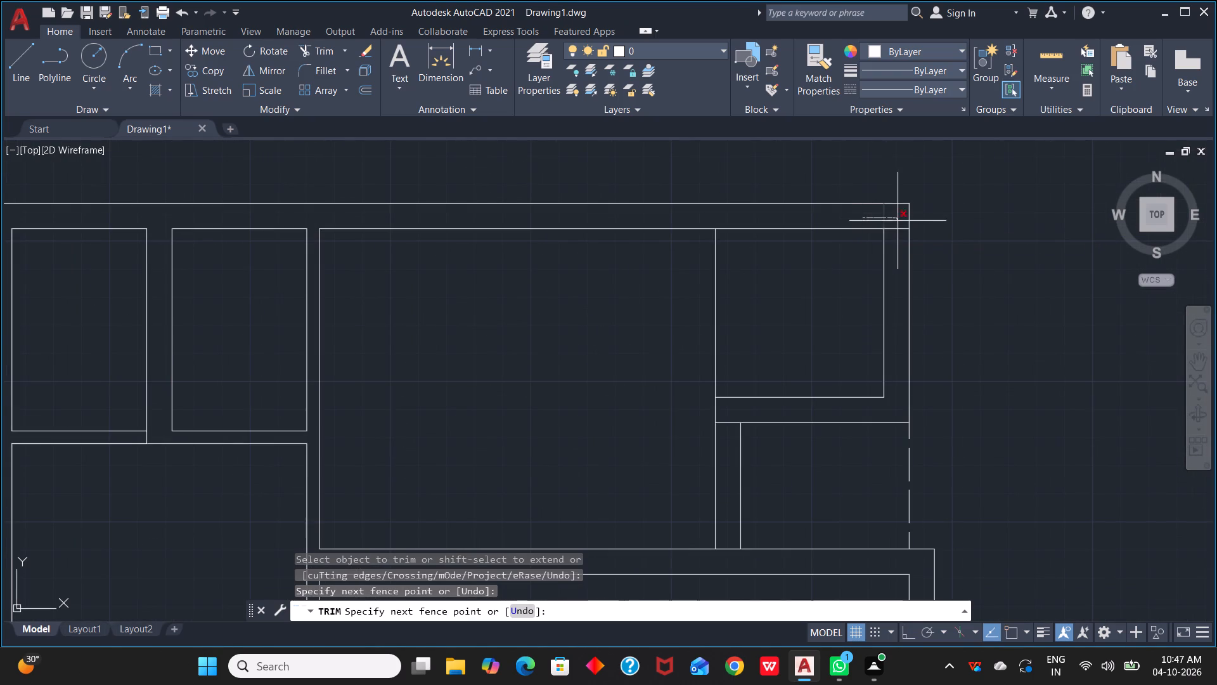
pyautogui.moveTo(898, 222); pyautogui.dragTo(899, 251)
pyautogui.scroll(-2, 899, 251)
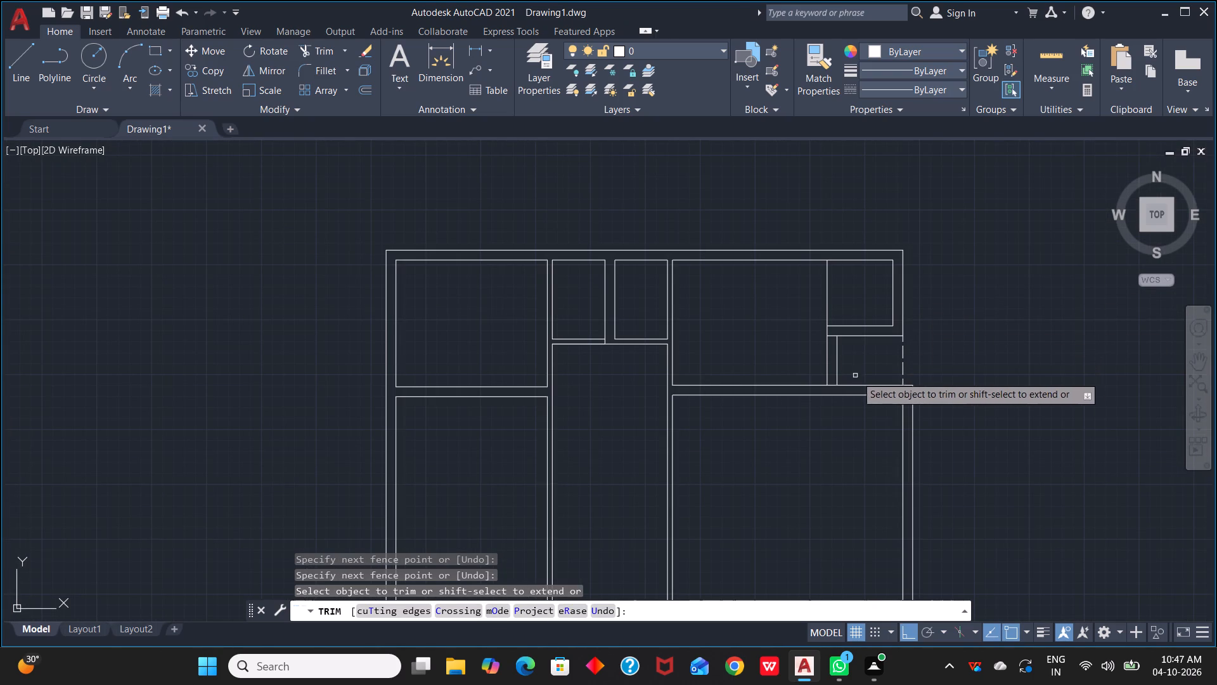
# Trim the line pieces crossing the short vertical partition's gap at its upper corner and at the horizontal wall below.
pyautogui.scroll(3, 840, 349)
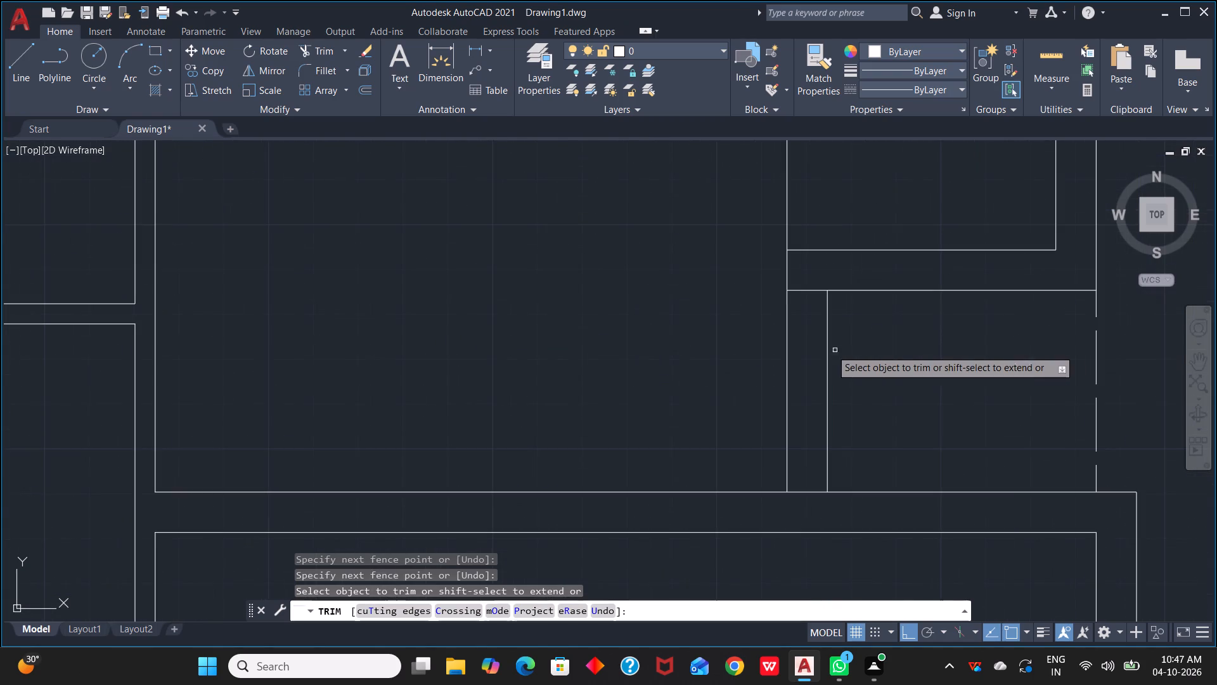
pyautogui.click(808, 289)
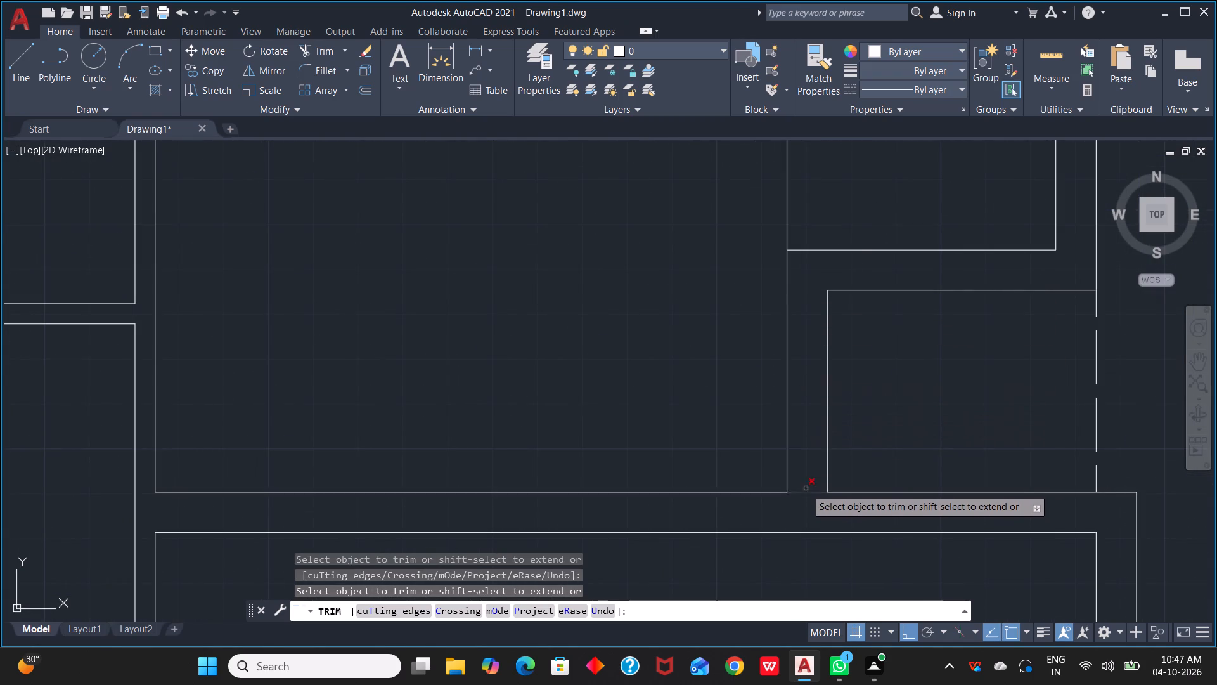
pyautogui.click(809, 492)
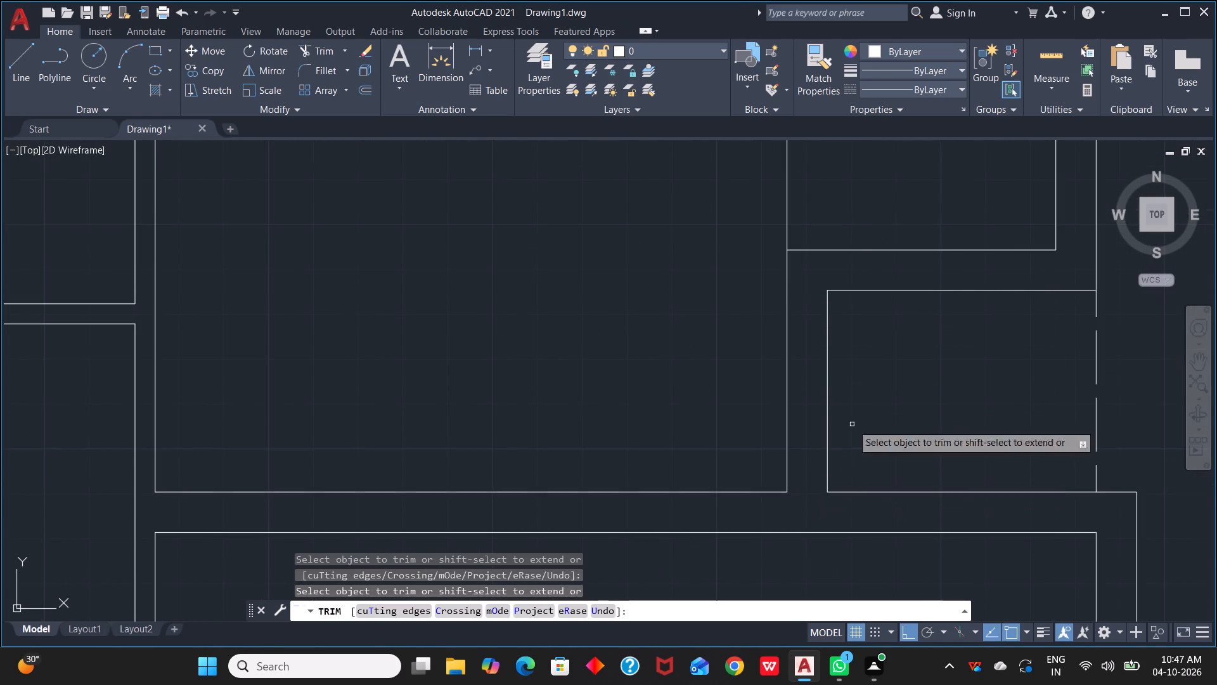
pyautogui.scroll(-3, 898, 363)
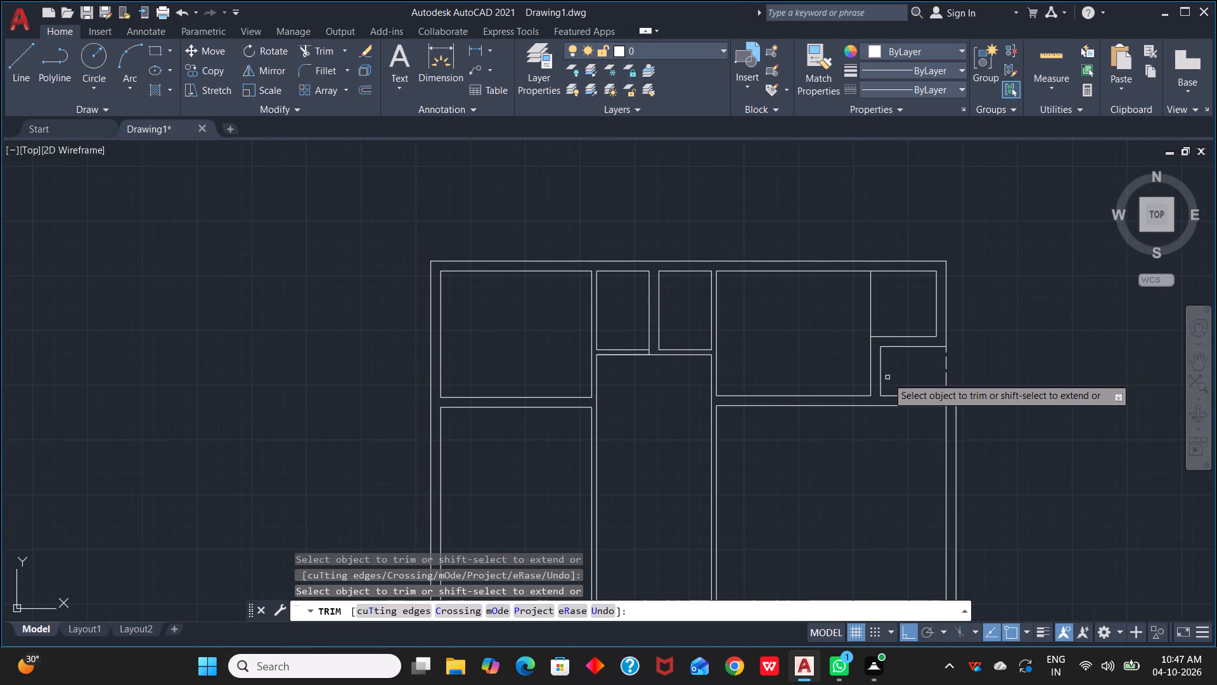
pyautogui.scroll(-2, 878, 369)
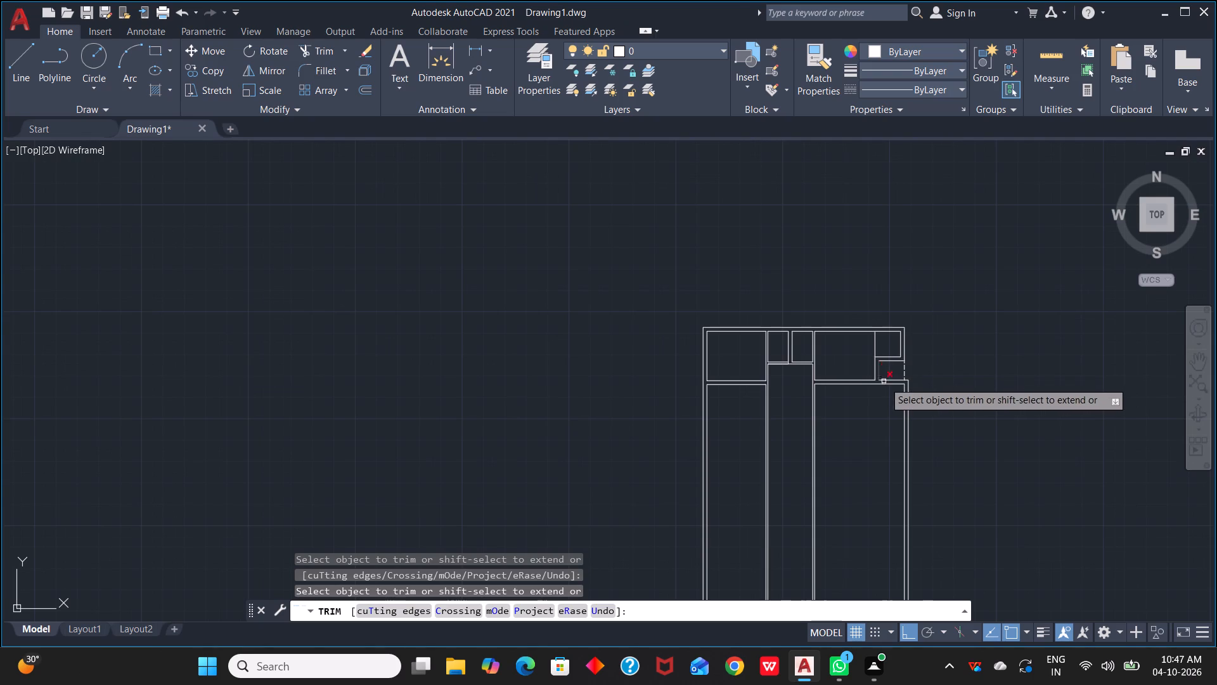
pyautogui.moveTo(941, 401); pyautogui.dragTo(894, 267, button='middle')
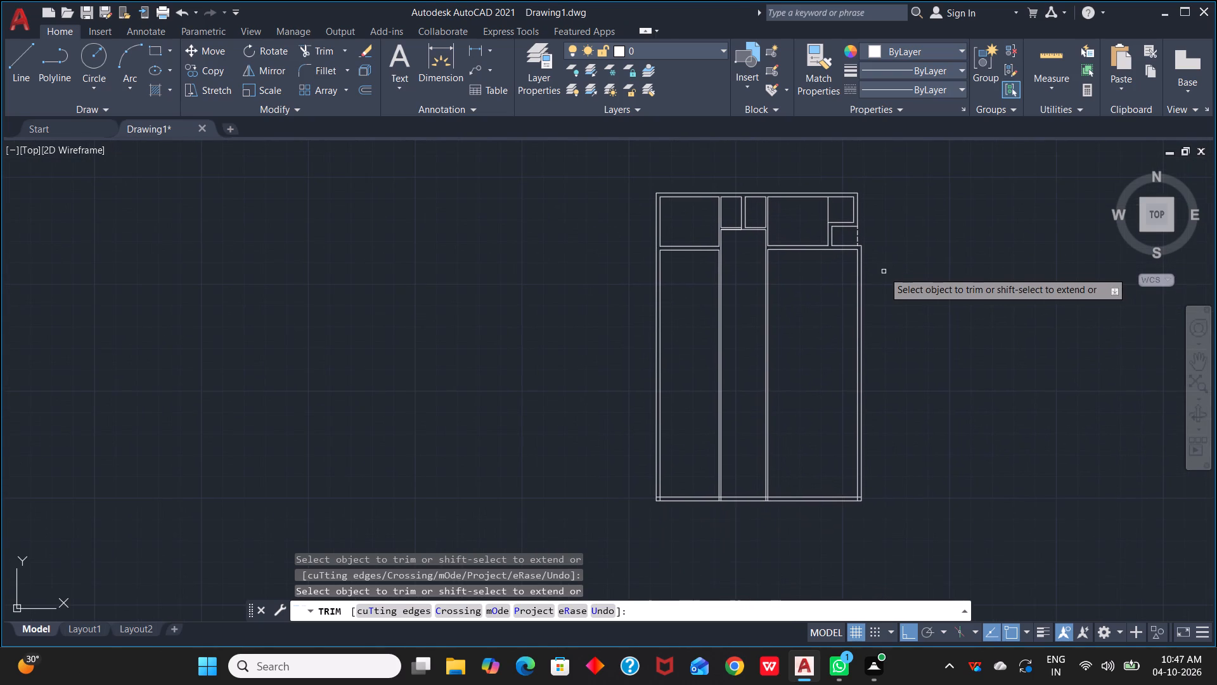
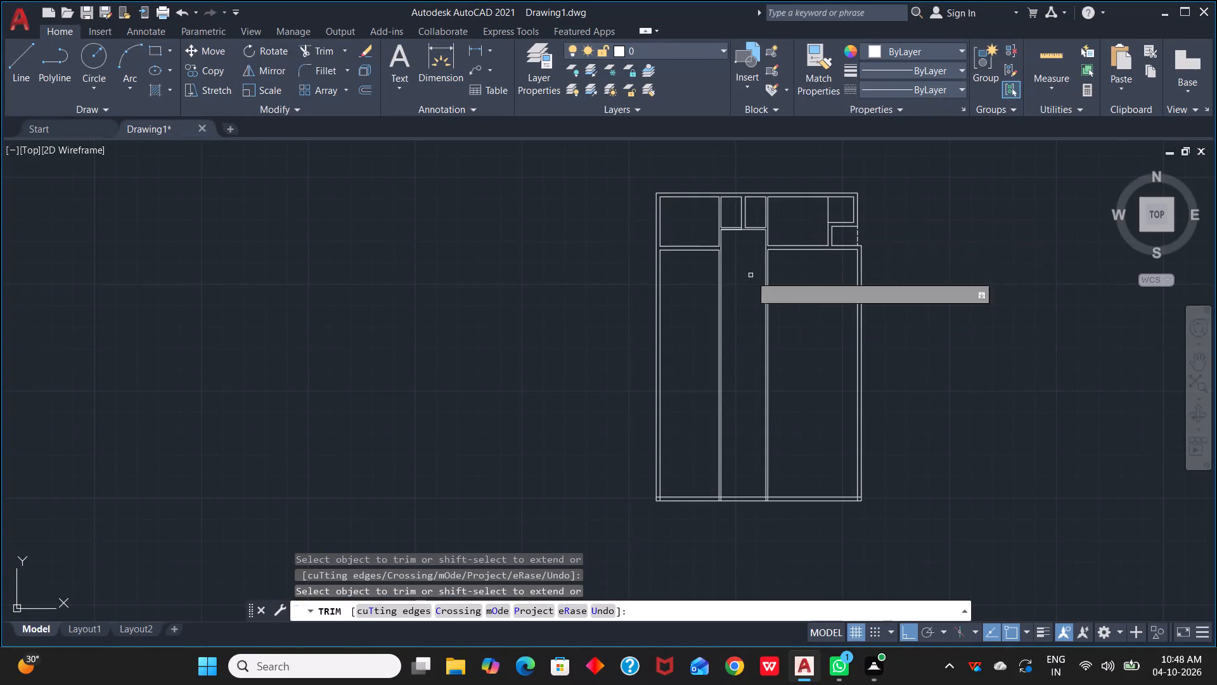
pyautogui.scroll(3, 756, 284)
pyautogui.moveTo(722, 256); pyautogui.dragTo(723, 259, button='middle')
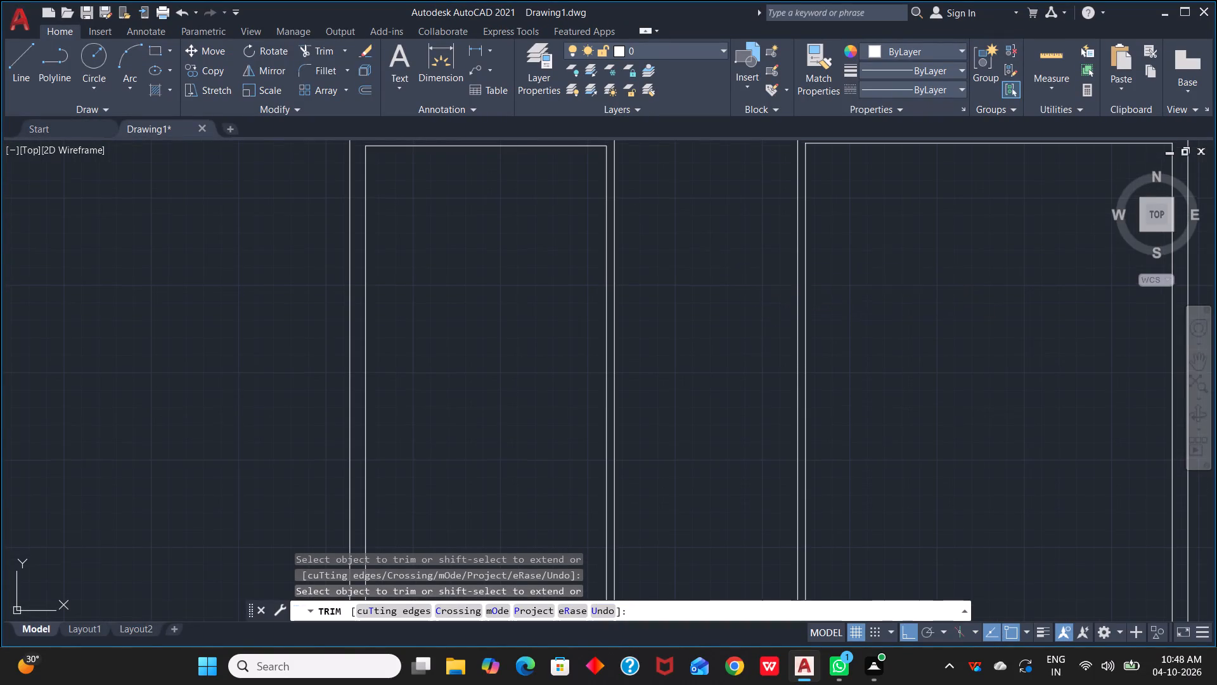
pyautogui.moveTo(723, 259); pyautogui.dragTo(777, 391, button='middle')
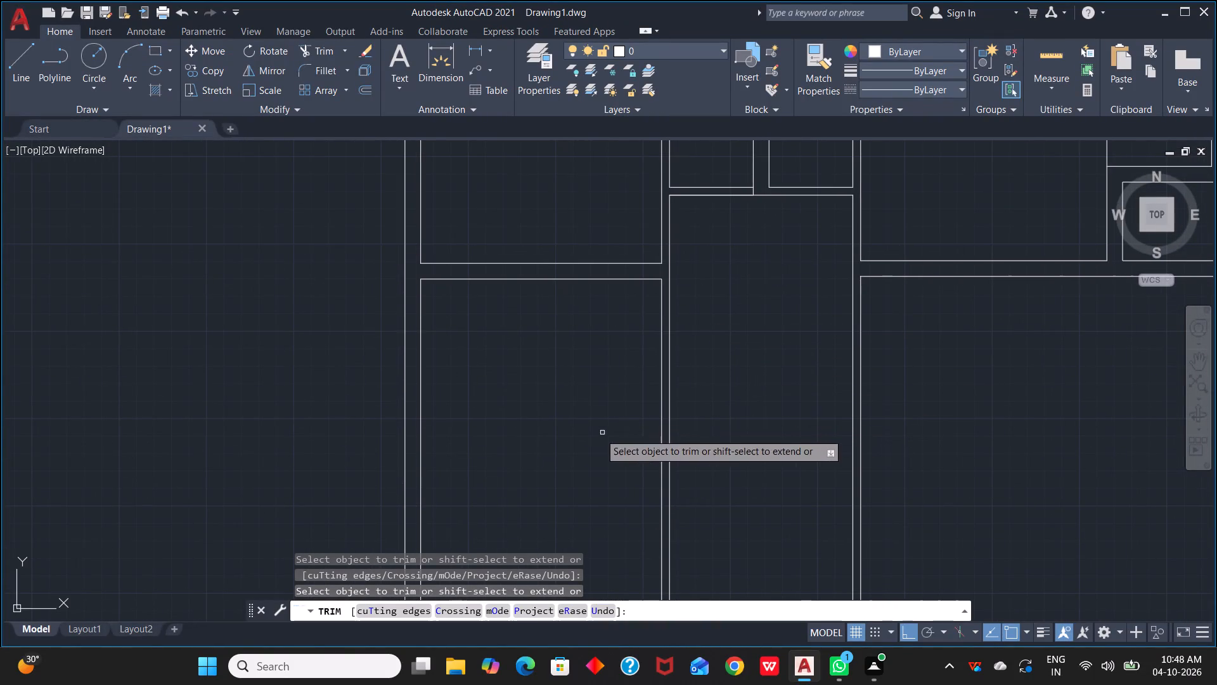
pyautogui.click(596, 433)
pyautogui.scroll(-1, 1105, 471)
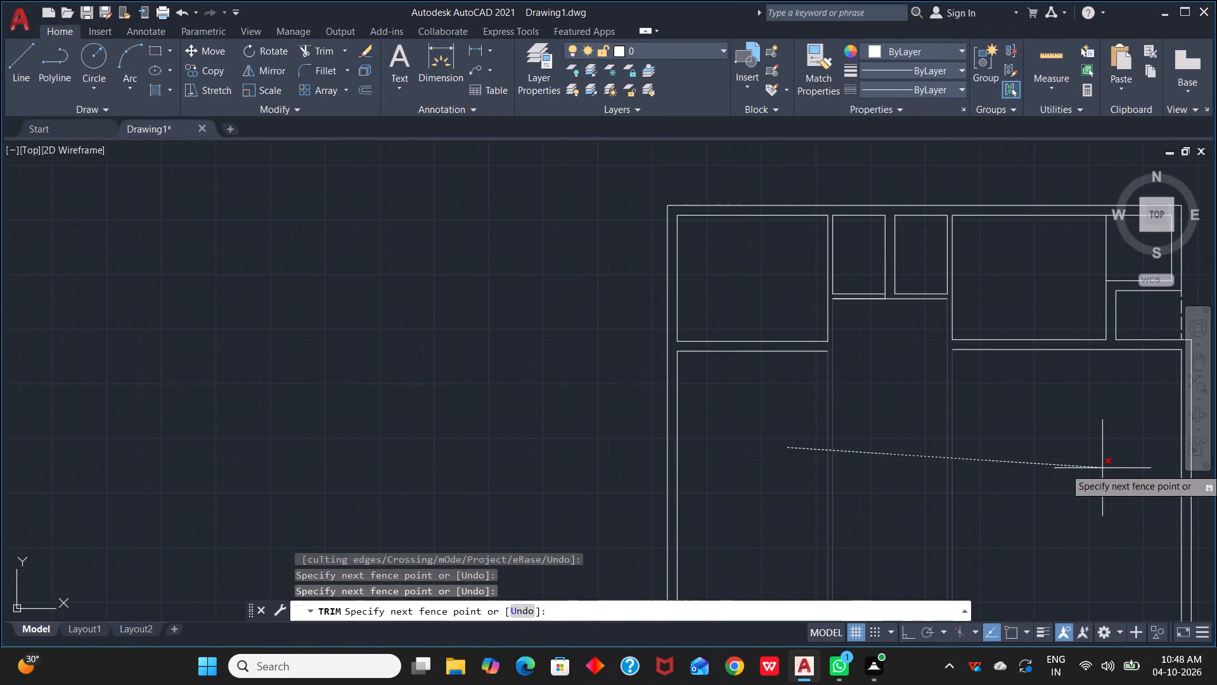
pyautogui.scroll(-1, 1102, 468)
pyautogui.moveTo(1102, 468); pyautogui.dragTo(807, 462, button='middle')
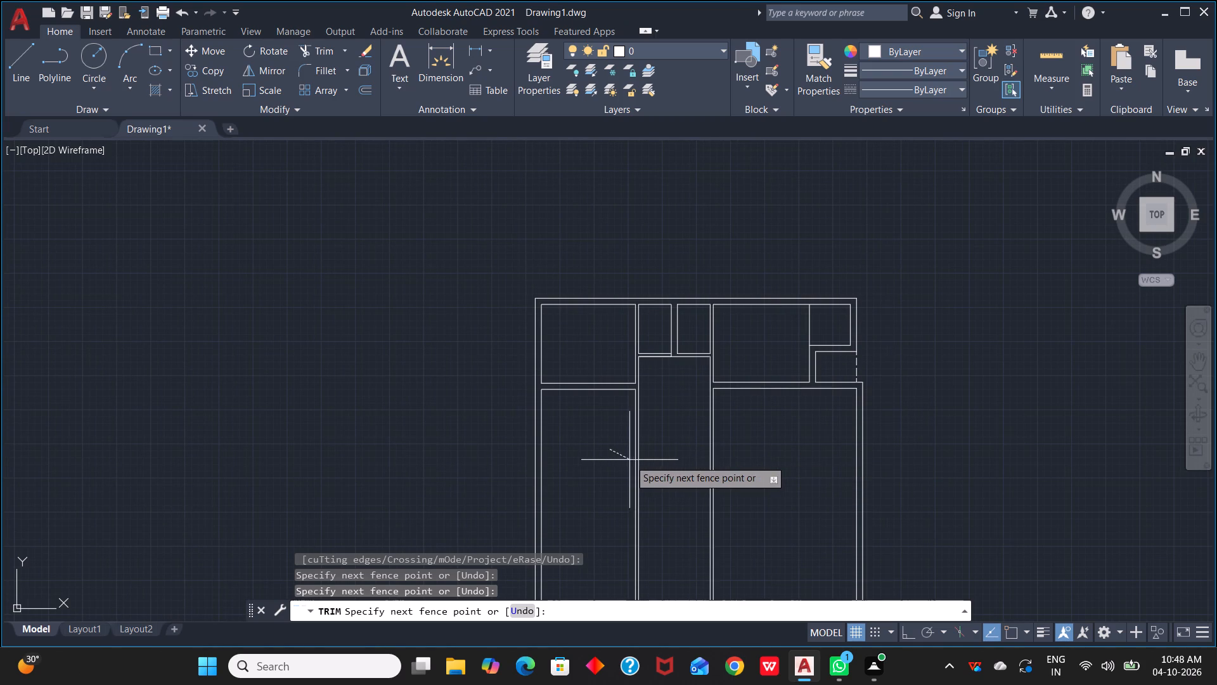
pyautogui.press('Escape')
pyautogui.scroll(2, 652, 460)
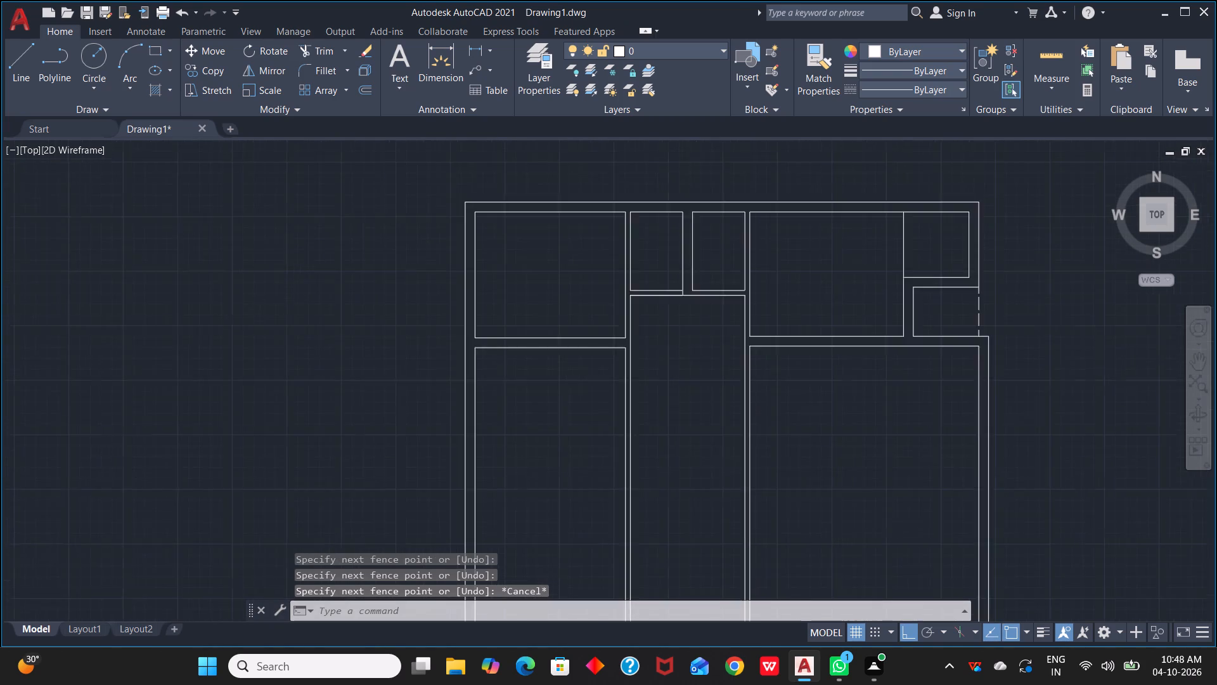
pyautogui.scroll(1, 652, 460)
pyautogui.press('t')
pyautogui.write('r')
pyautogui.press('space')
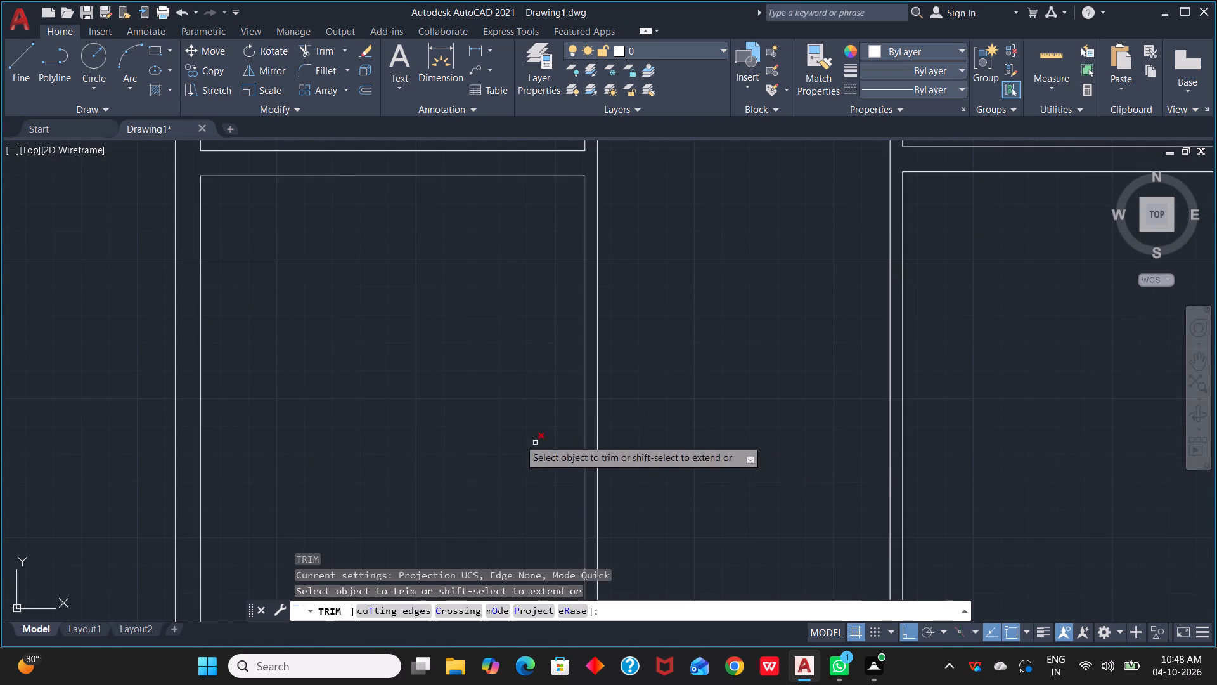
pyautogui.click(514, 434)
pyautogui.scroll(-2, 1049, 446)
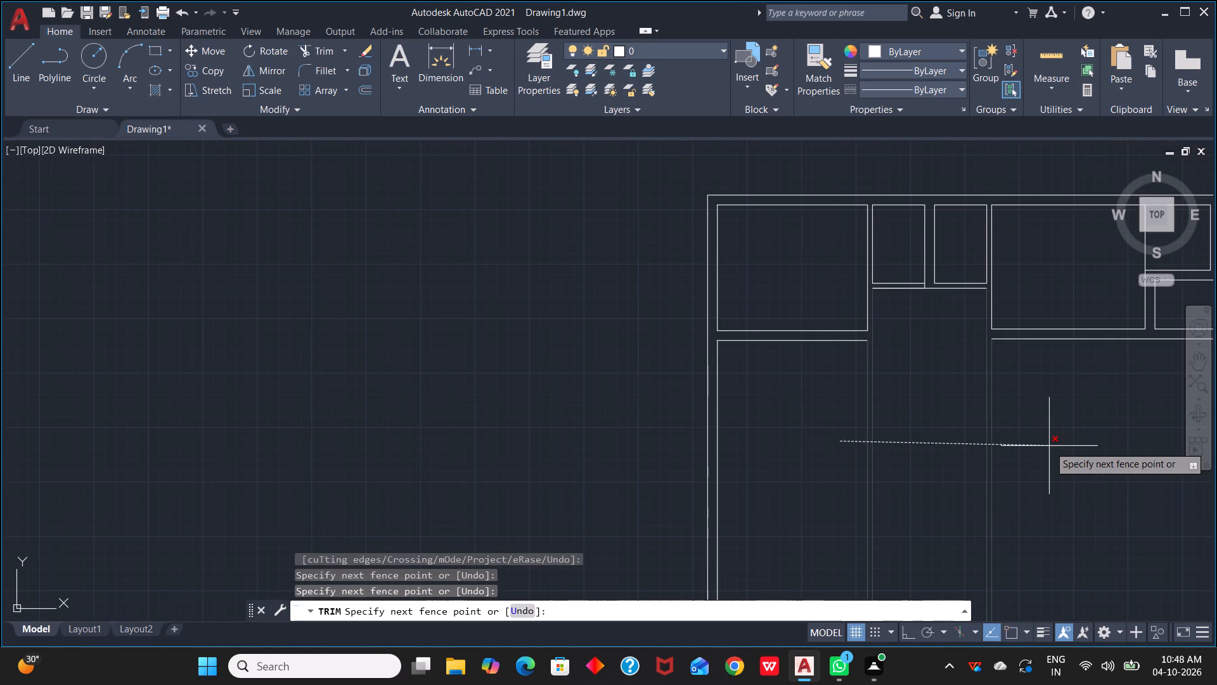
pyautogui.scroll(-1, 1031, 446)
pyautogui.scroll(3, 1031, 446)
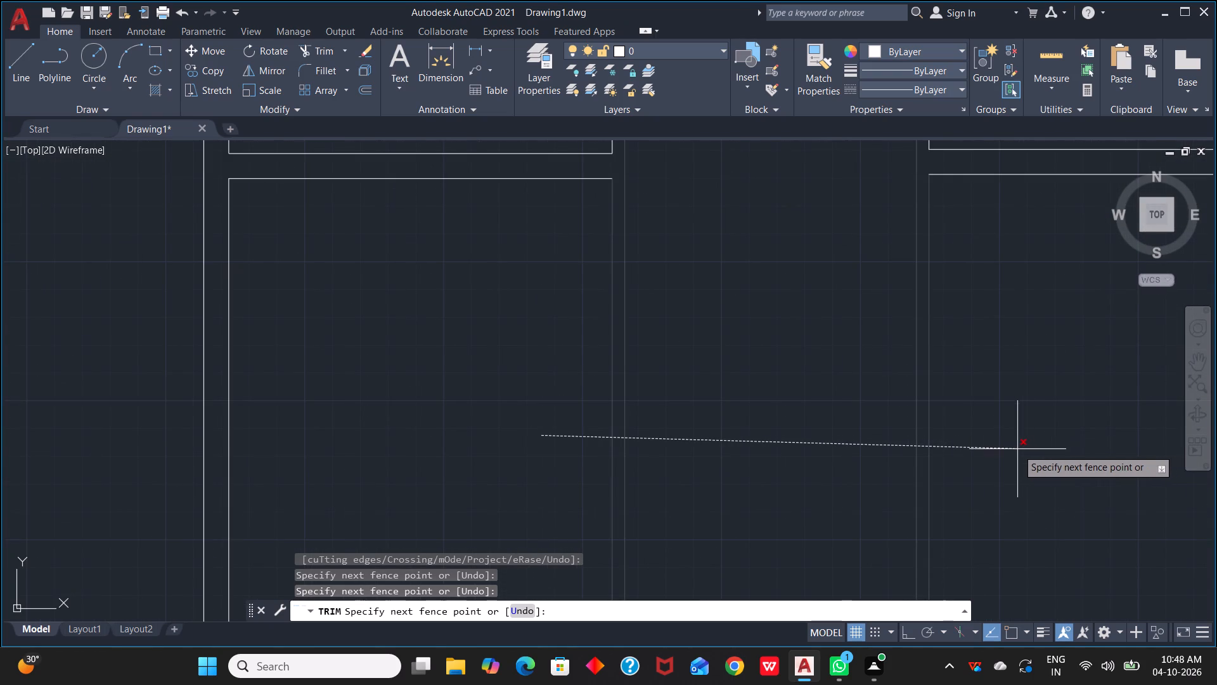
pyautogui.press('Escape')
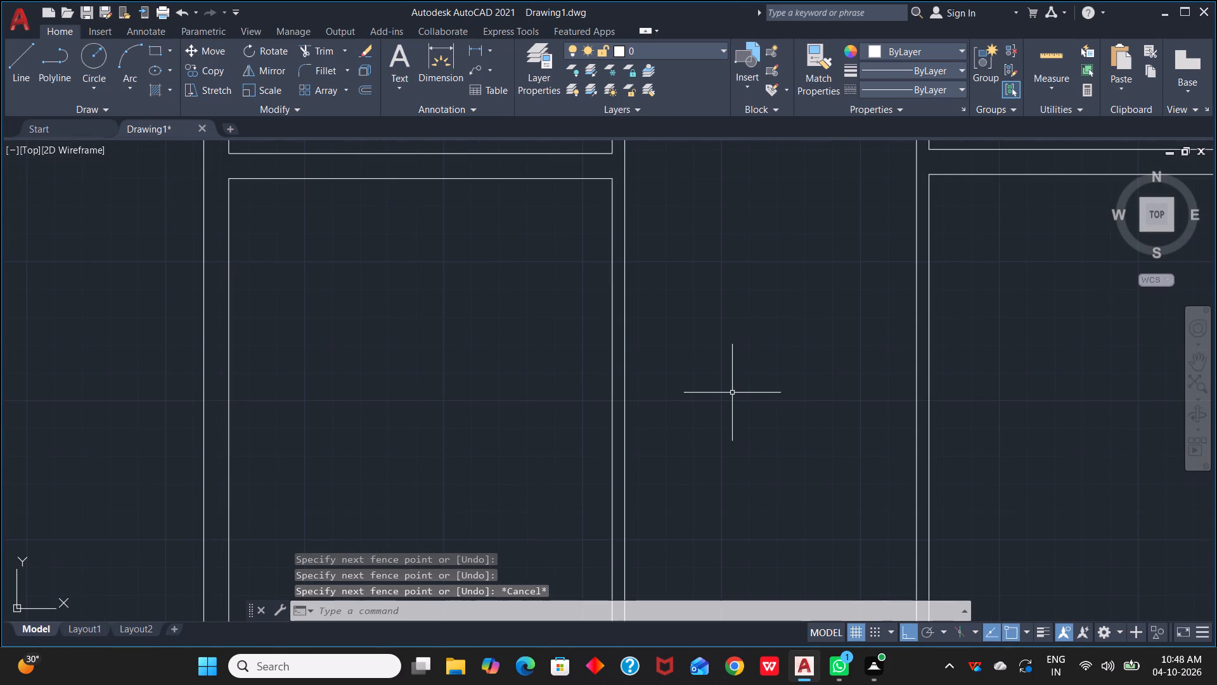
# Extend the lower horizontal wall lines of the upper-left and upper-right rooms across the vertical partitions to the central passage's side lines.
pyautogui.press('e')
pyautogui.write('x')
pyautogui.press('space')
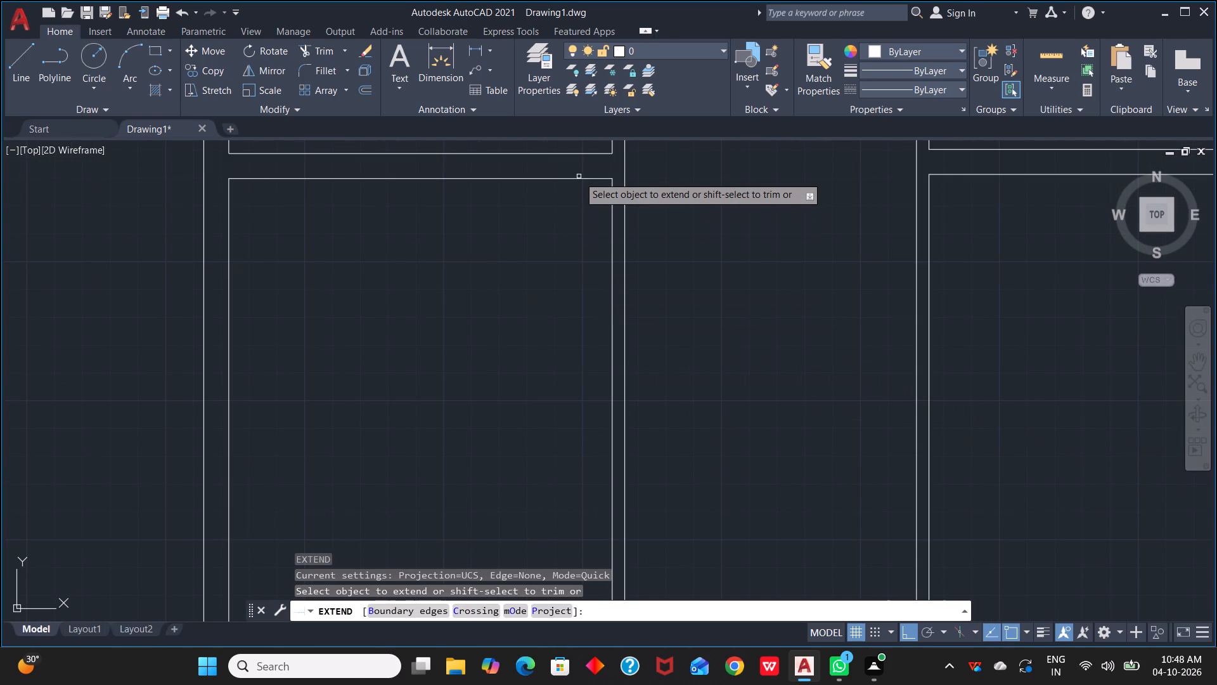
pyautogui.click(587, 180)
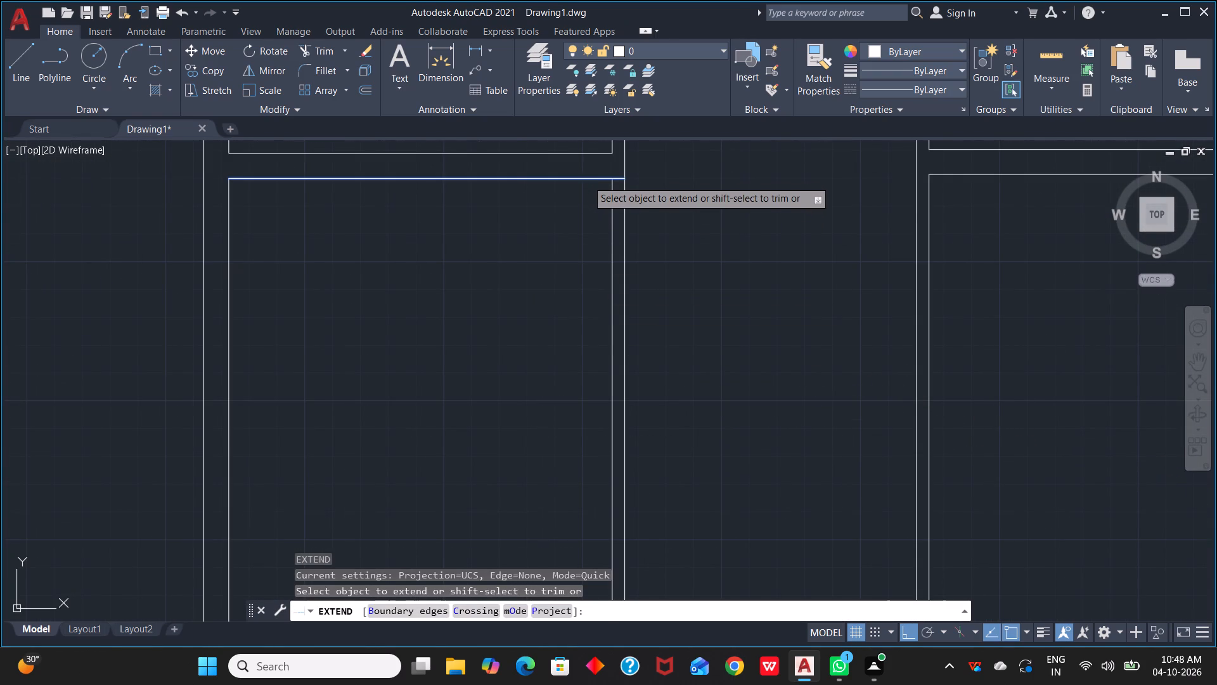
pyautogui.scroll(-1, 846, 186)
pyautogui.moveTo(845, 188); pyautogui.dragTo(772, 253, button='middle')
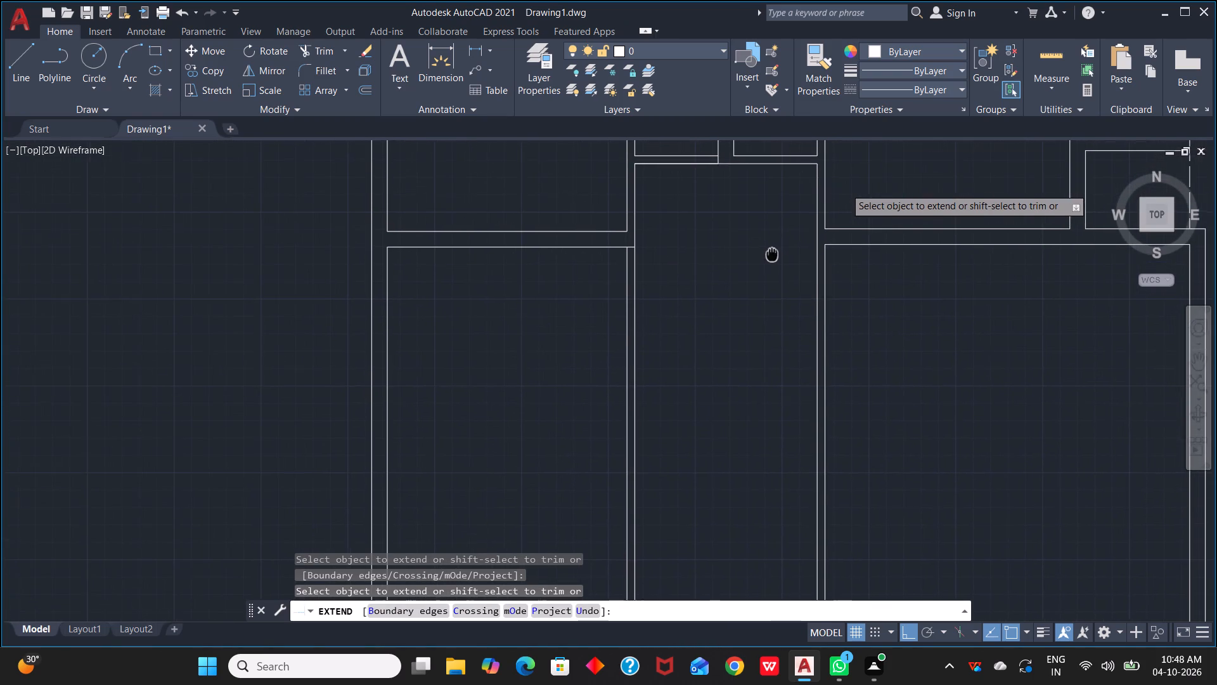
pyautogui.moveTo(772, 253); pyautogui.dragTo(771, 253, button='middle')
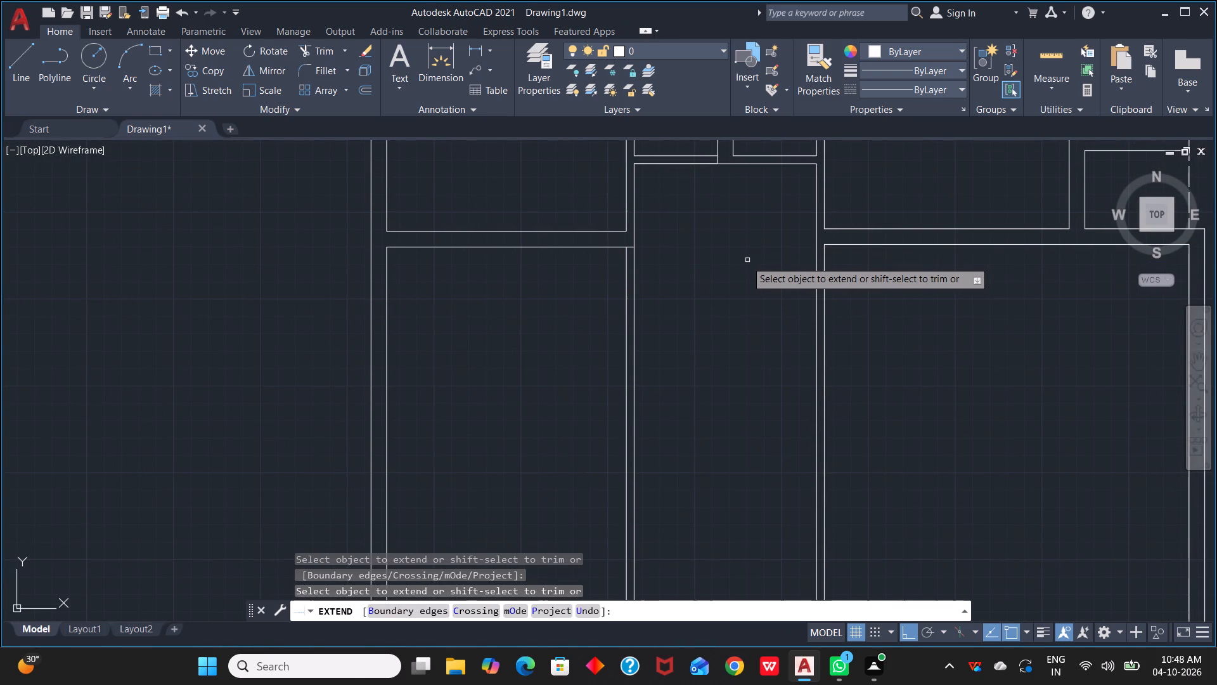
pyautogui.click(840, 244)
pyautogui.scroll(-2, 880, 304)
pyautogui.moveTo(911, 315); pyautogui.dragTo(732, 334, button='middle')
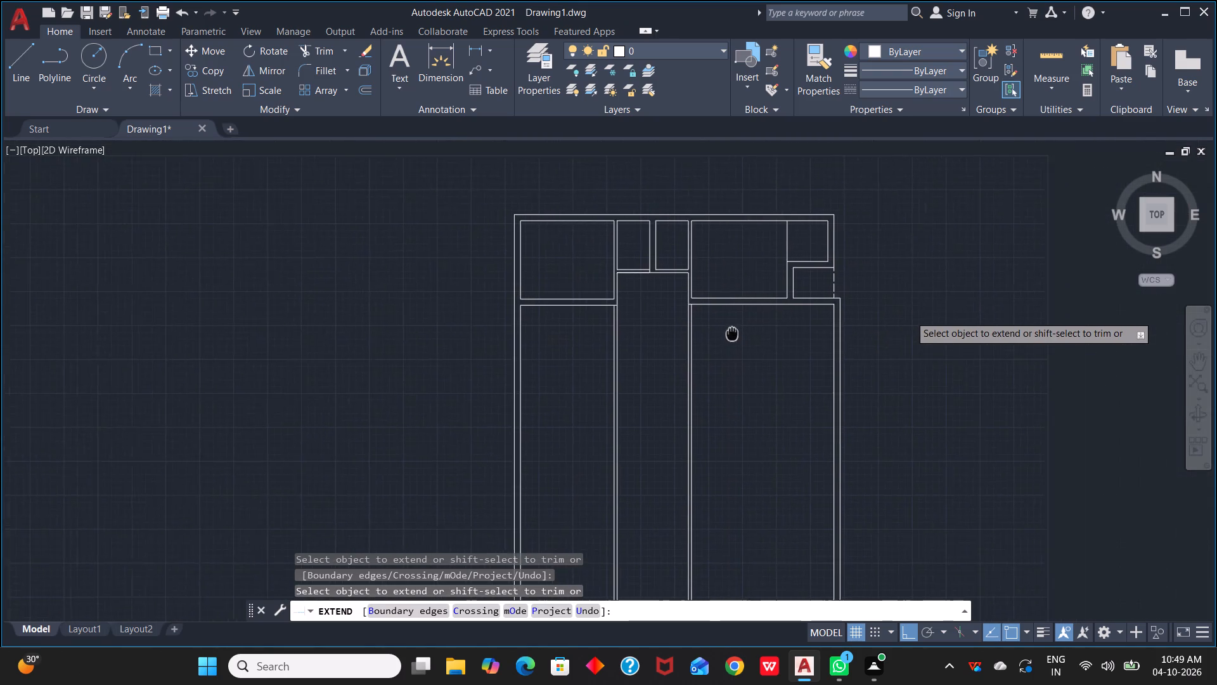
pyautogui.moveTo(732, 334); pyautogui.dragTo(698, 334, button='middle')
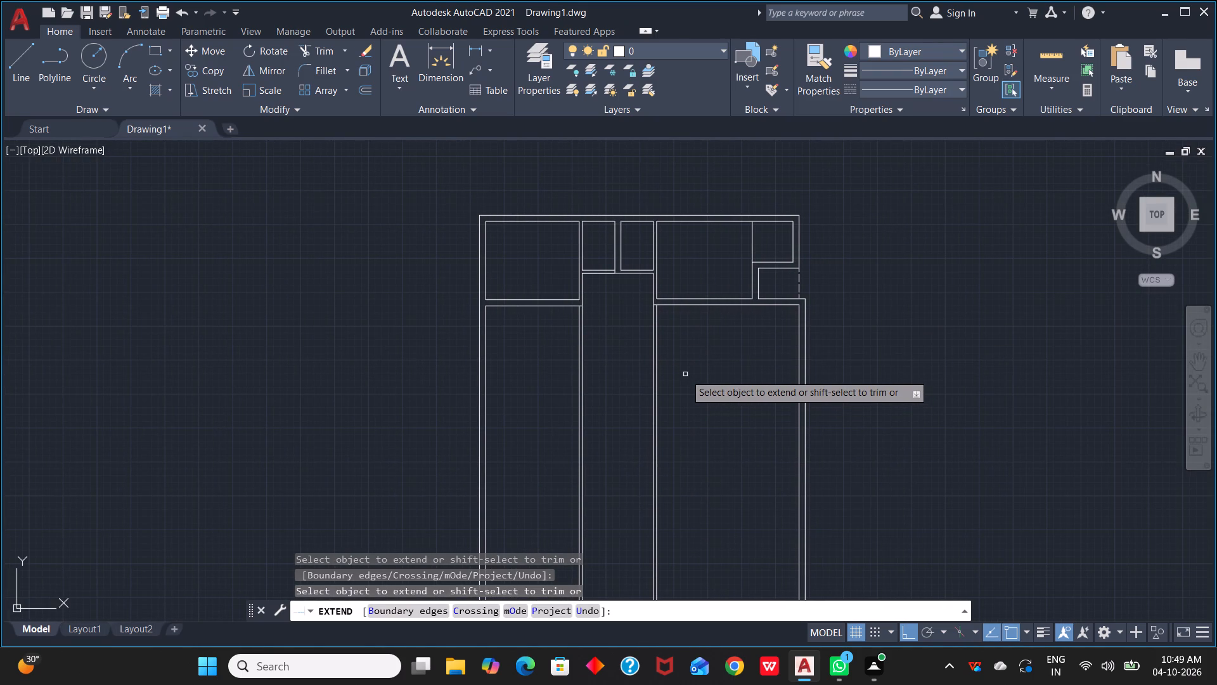
pyautogui.press('Escape')
# Trim away both long vertical partition pairs below the top rooms and the lower horizontal wall line under the upper-right rooms.
pyautogui.write('tr')
pyautogui.press('space')
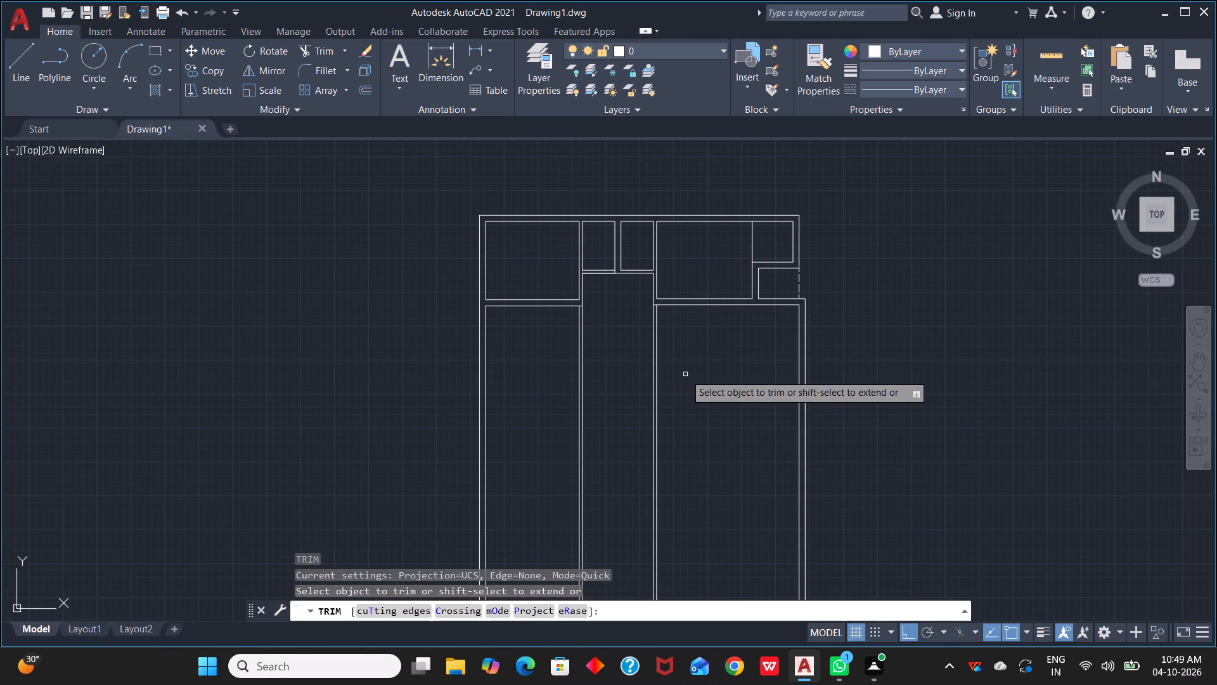
pyautogui.click(696, 398)
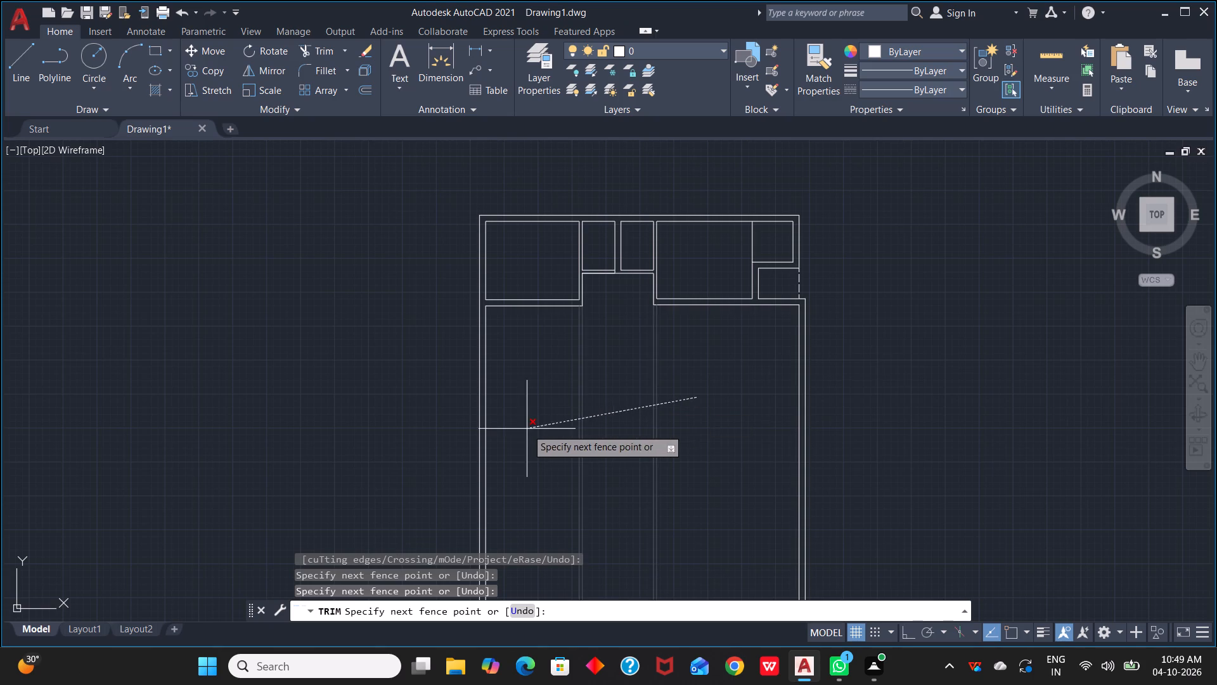
pyautogui.click(527, 429)
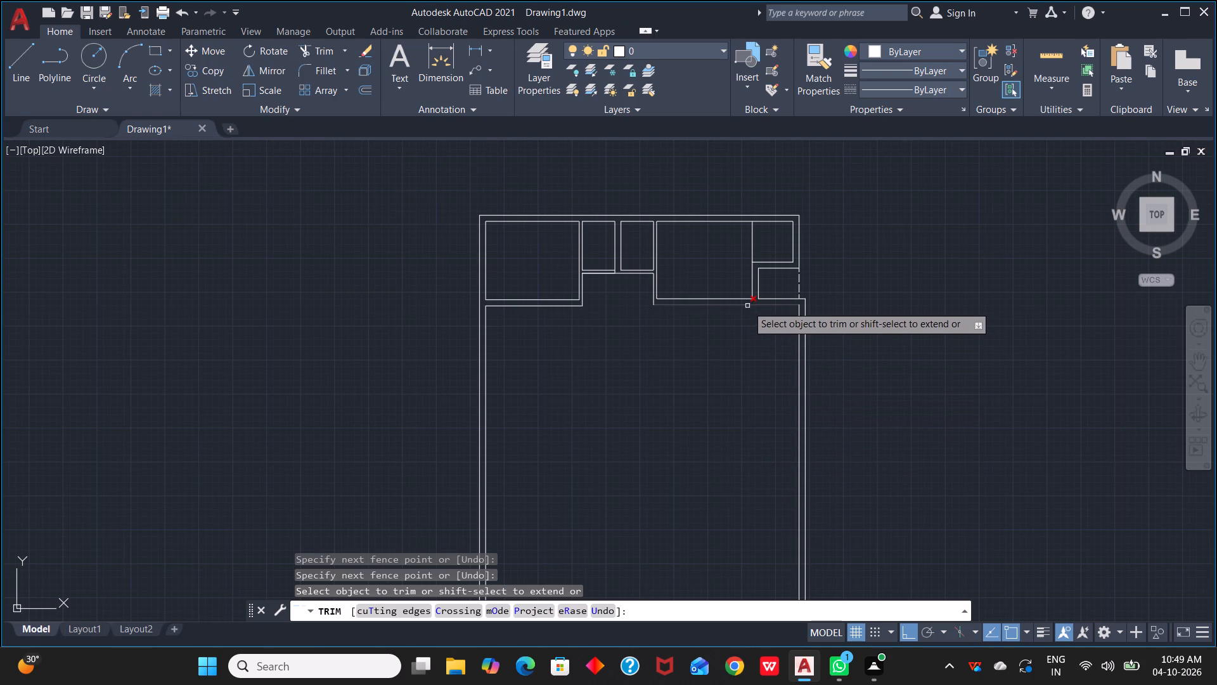
pyautogui.click(747, 306)
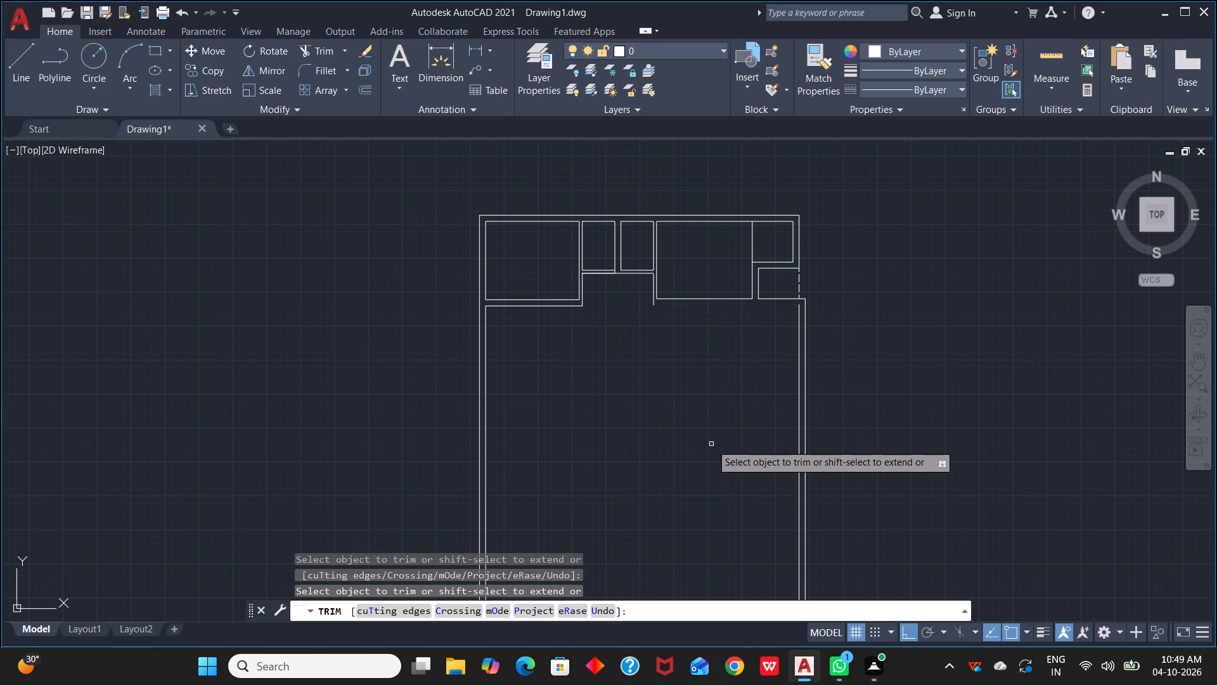
pyautogui.write('o')
pyautogui.press('space')
pyautogui.press('Escape')
pyautogui.press('Escape')
pyautogui.press('Escape')
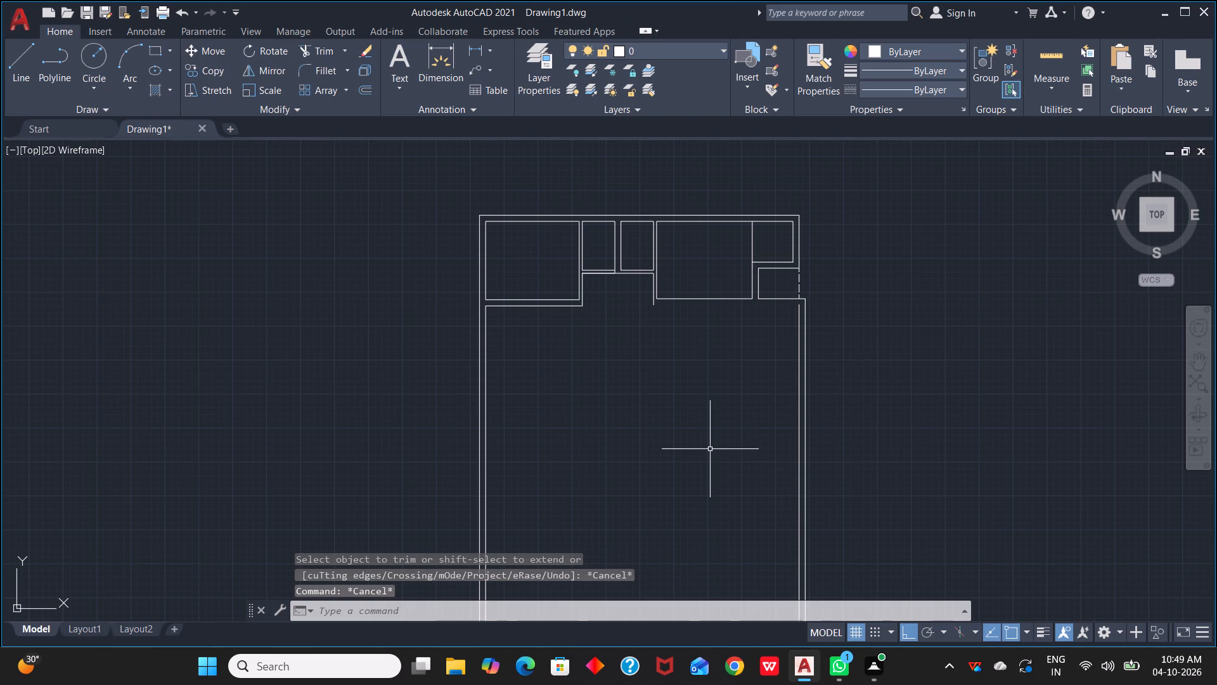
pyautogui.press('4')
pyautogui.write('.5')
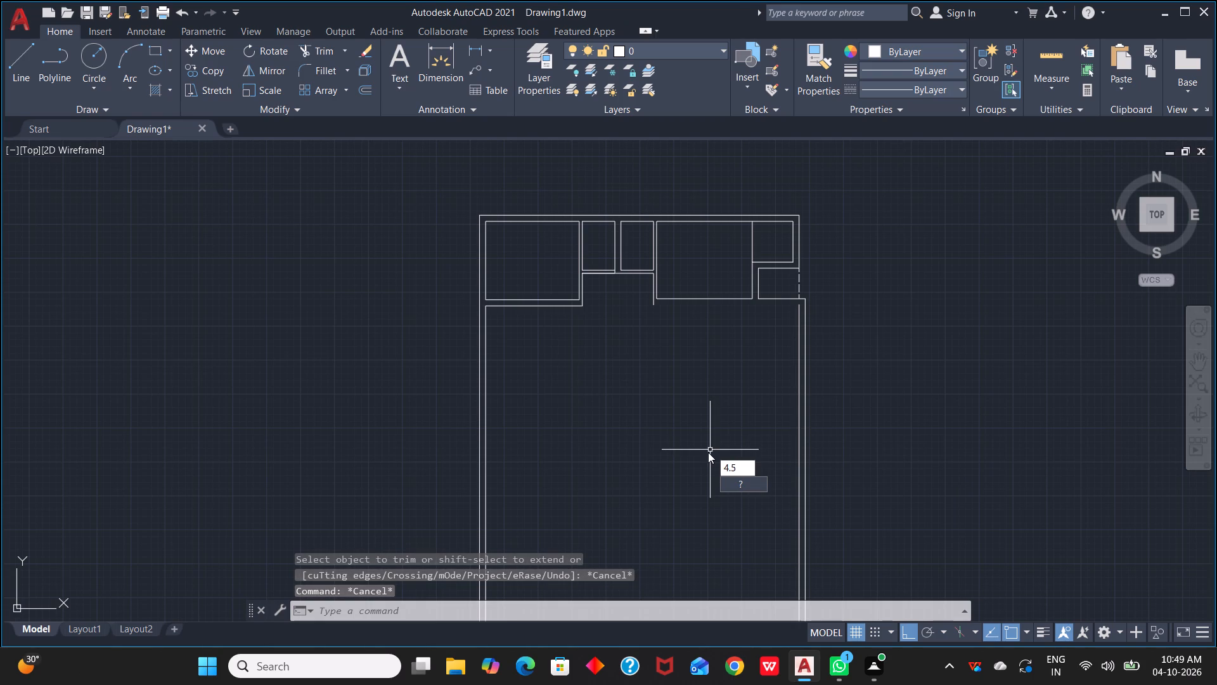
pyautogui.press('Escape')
# Offset the bottom wall lines of the large upper-right room and the small corner room 4.5" downward.
pyautogui.write('o')
pyautogui.press('space')
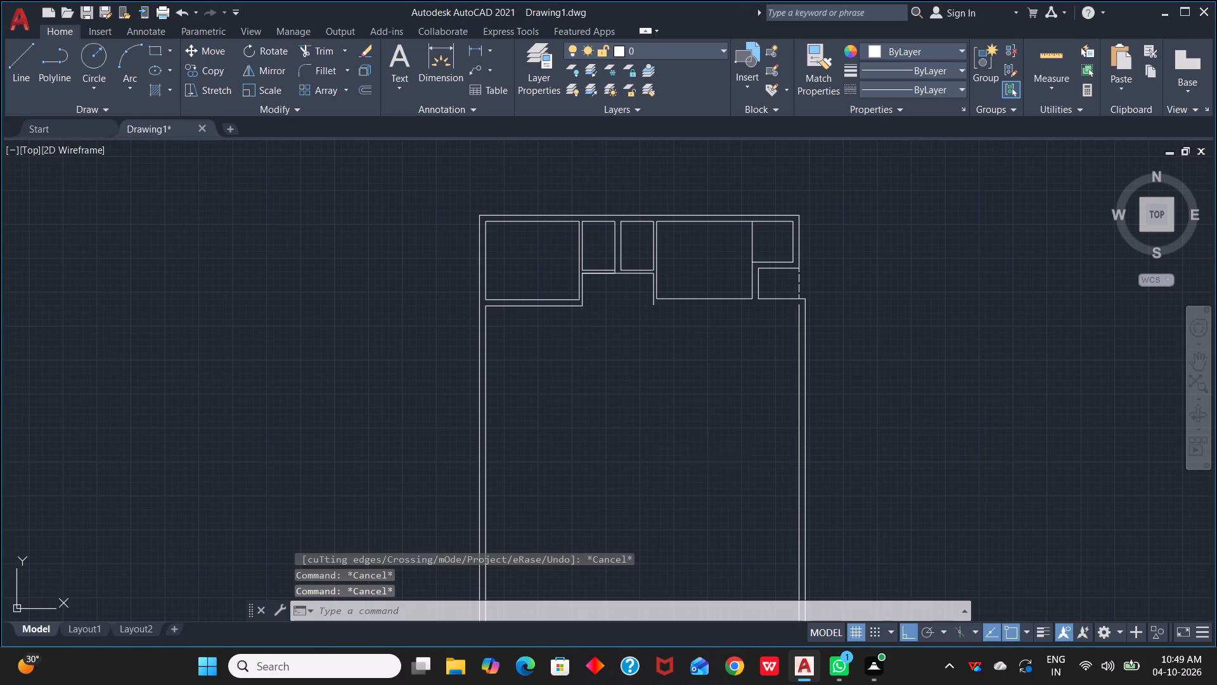
pyautogui.press('4')
pyautogui.write('.5')
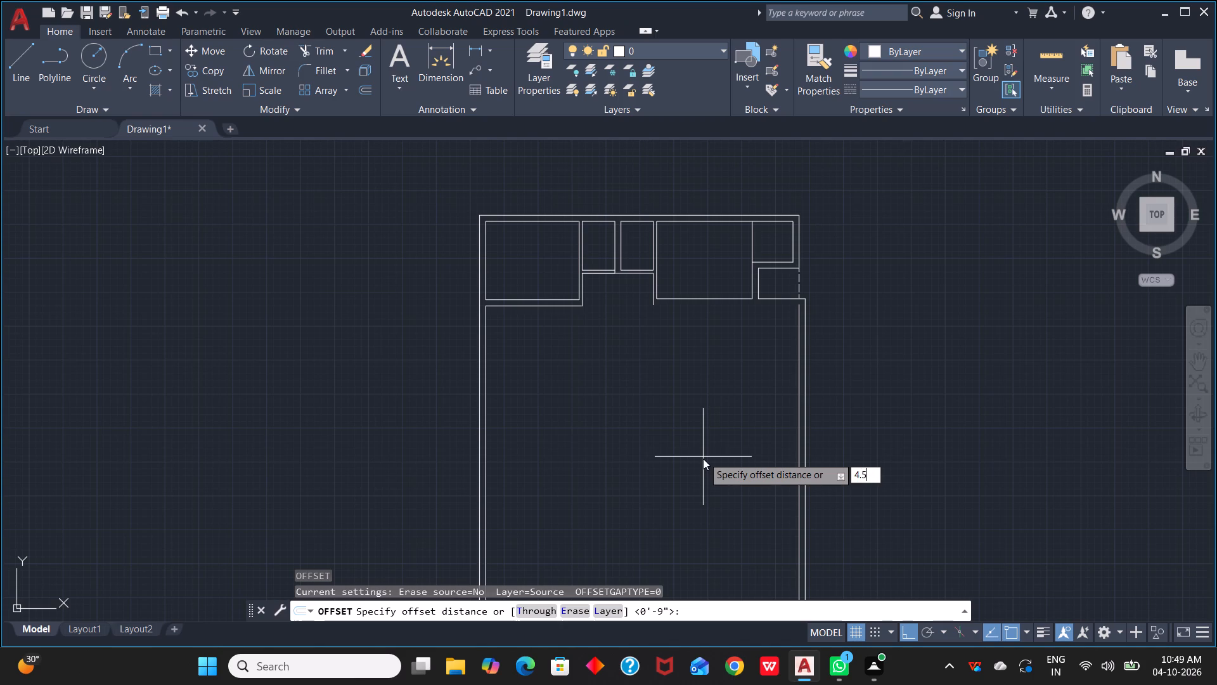
pyautogui.press("'")
pyautogui.press('BackSpace')
pyautogui.hotkey('shift', '"')
pyautogui.press('Return')
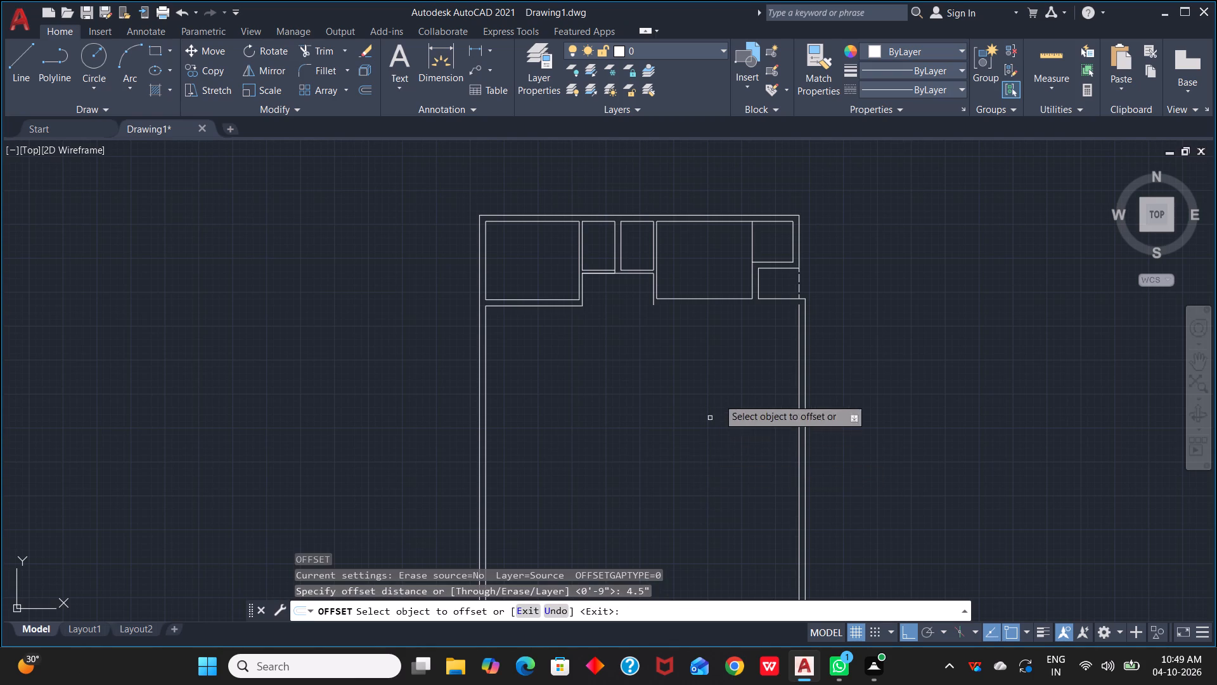
pyautogui.click(720, 299)
pyautogui.click(721, 306)
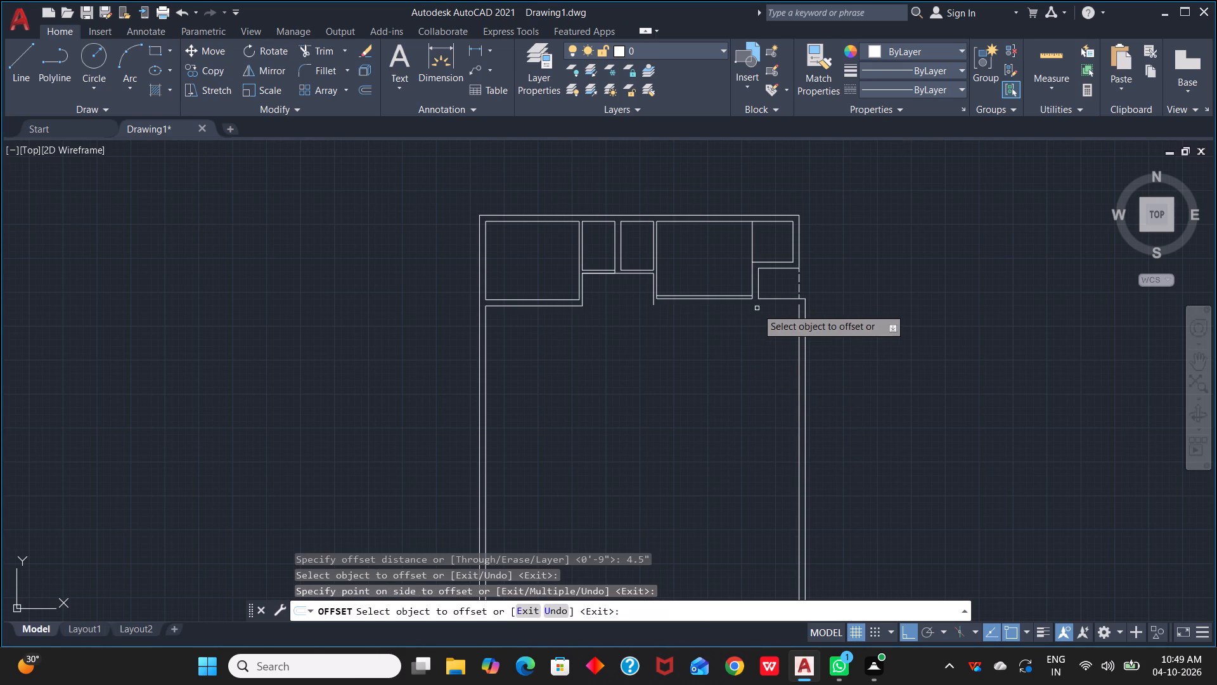
pyautogui.click(740, 299)
pyautogui.click(737, 310)
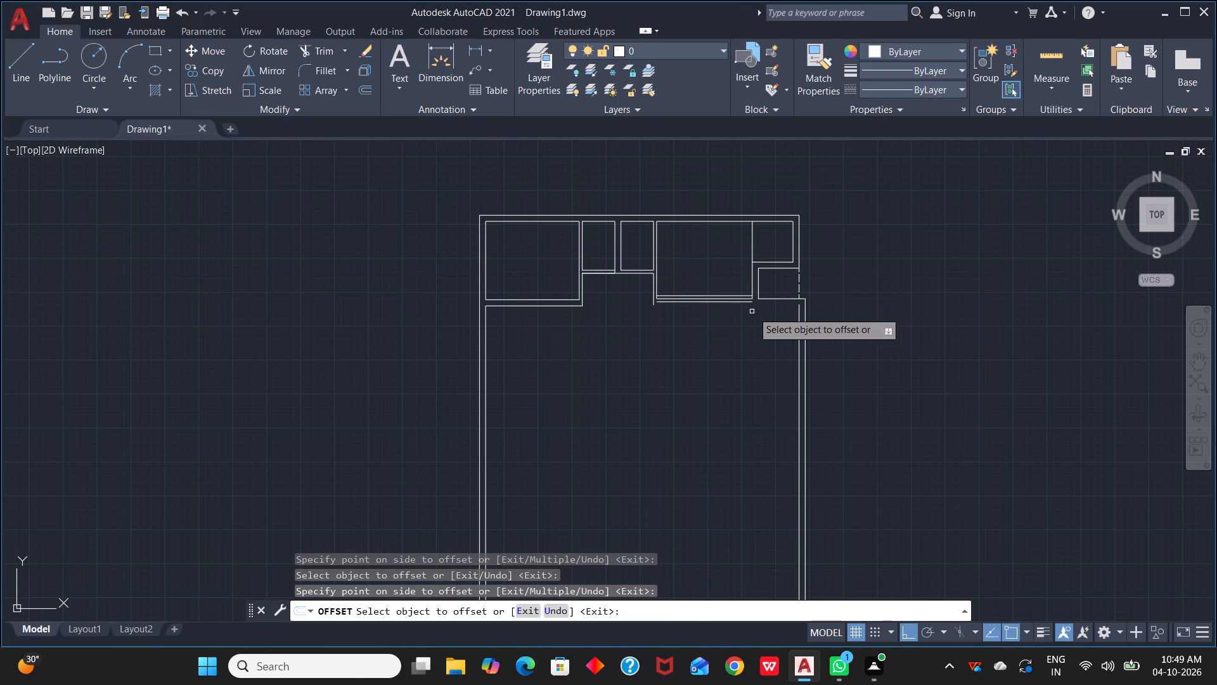
pyautogui.click(770, 299)
pyautogui.click(769, 309)
pyautogui.scroll(1, 773, 319)
pyautogui.moveTo(773, 319); pyautogui.dragTo(782, 388, button='middle')
pyautogui.press('Escape')
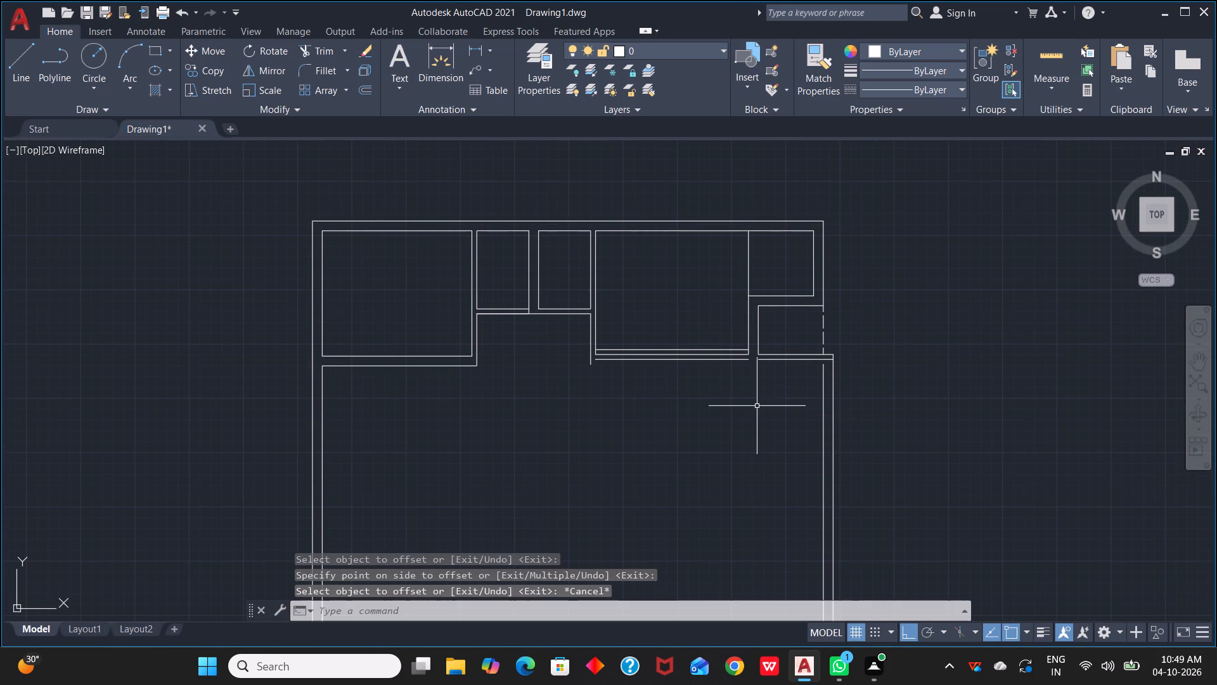
# Trim away the stray offset line just above the large upper-right room's bottom wall line.
pyautogui.write('tr')
pyautogui.press('space')
pyautogui.scroll(2, 712, 345)
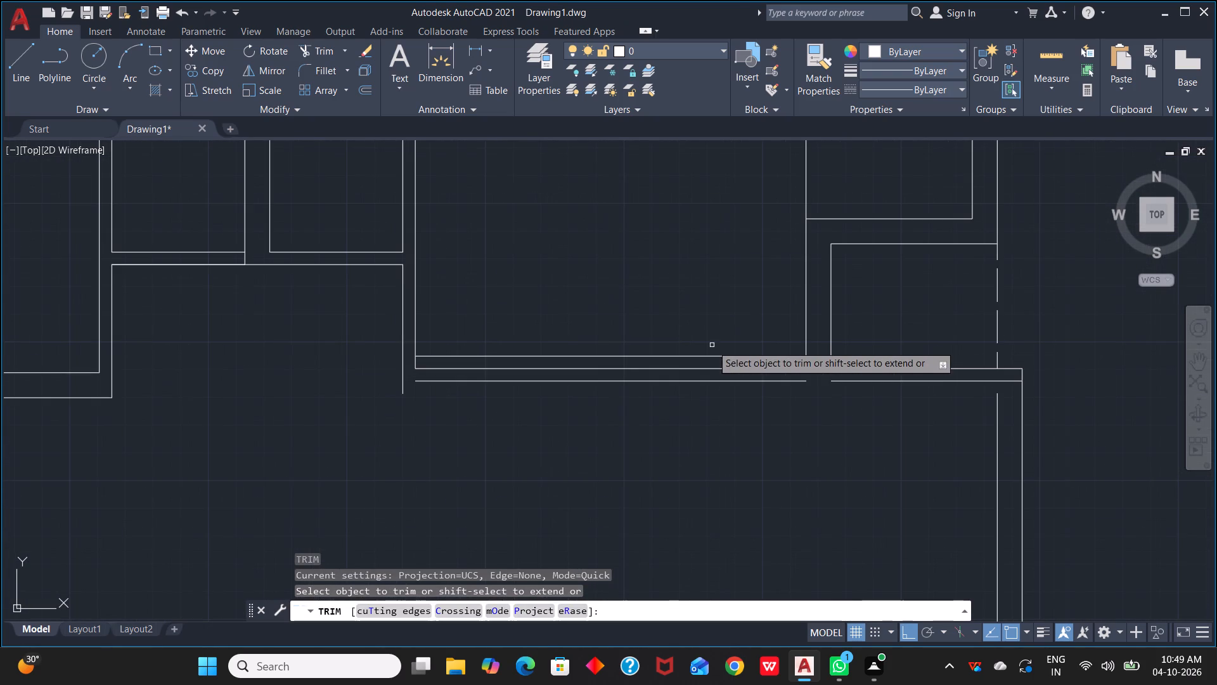
pyautogui.click(704, 355)
pyautogui.scroll(-1, 817, 424)
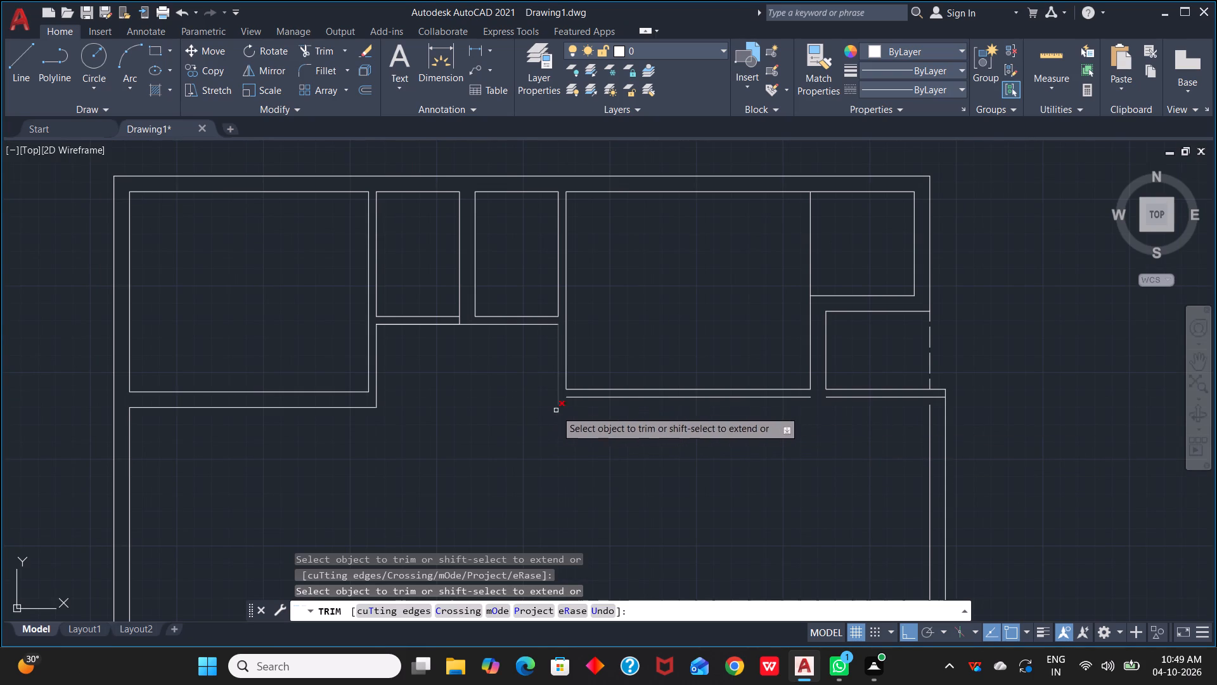
pyautogui.press('Escape')
pyautogui.press('Escape')
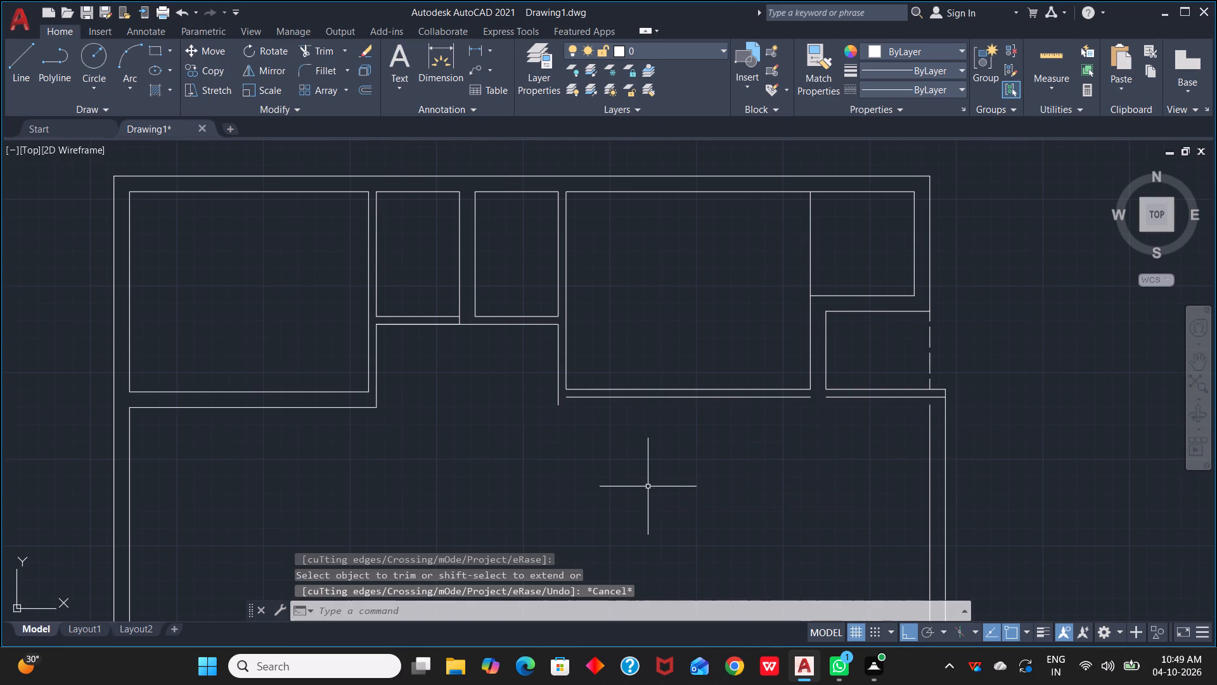
# Extend the 4.5" offset lines under the upper-right rooms to the adjoining walls and the right outer wall's inner line up to them.
pyautogui.press('e')
pyautogui.press('x')
pyautogui.press('space')
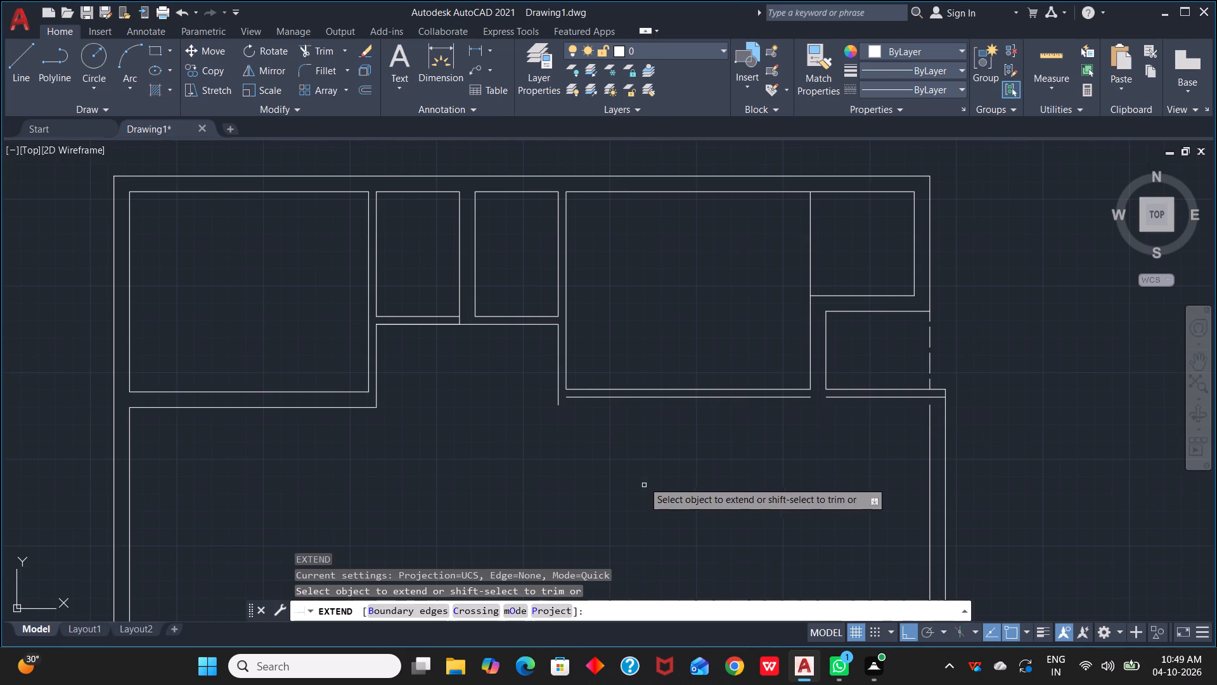
pyautogui.click(586, 396)
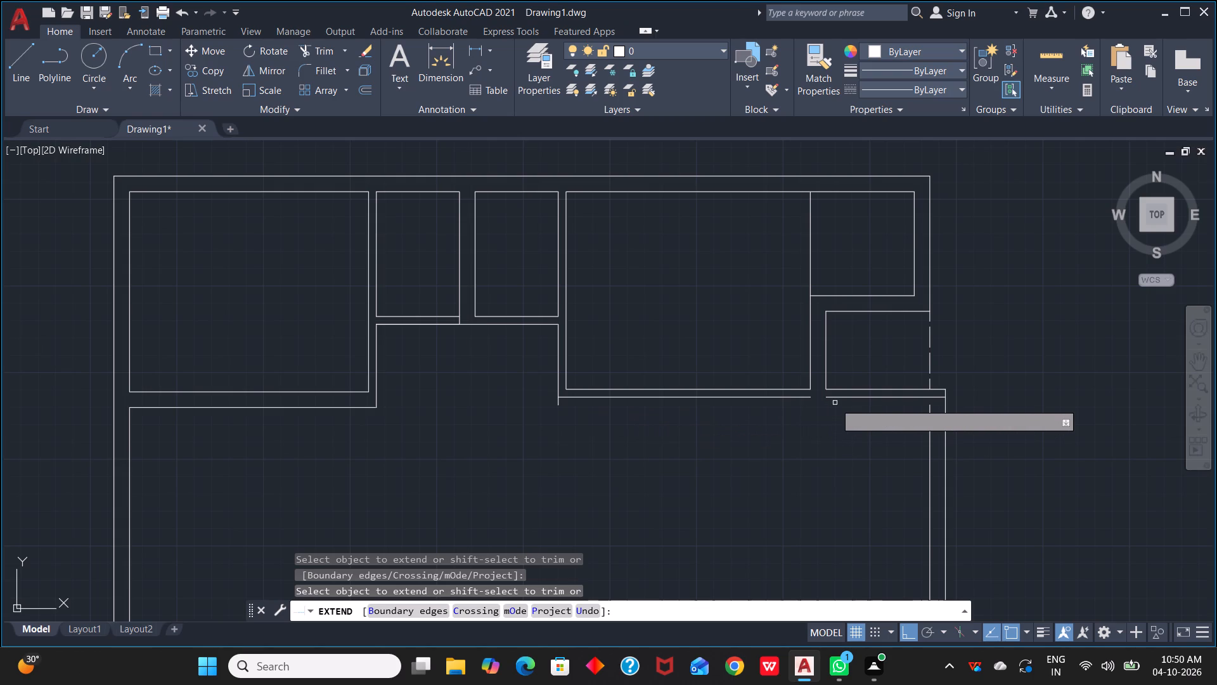
pyautogui.click(839, 396)
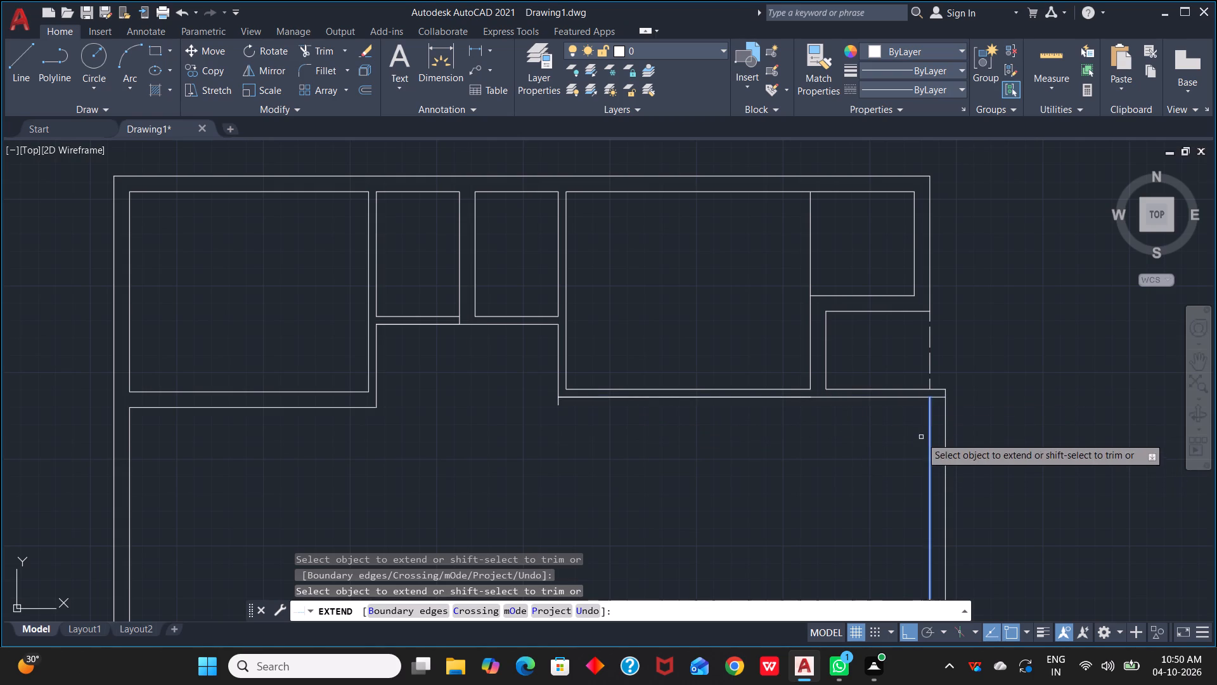
pyautogui.click(930, 422)
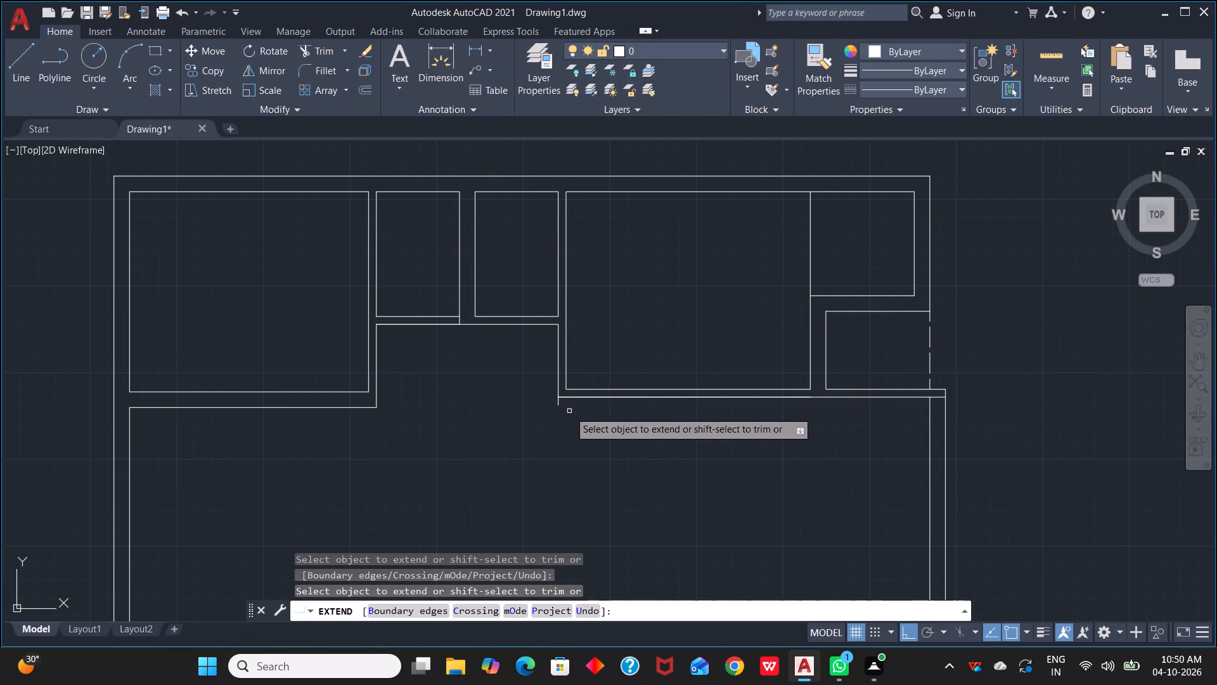
pyautogui.press('Escape')
# Trim the stub of the central passage's side line projecting below the large upper-right room's bottom wall.
pyautogui.write('tr')
pyautogui.press('space')
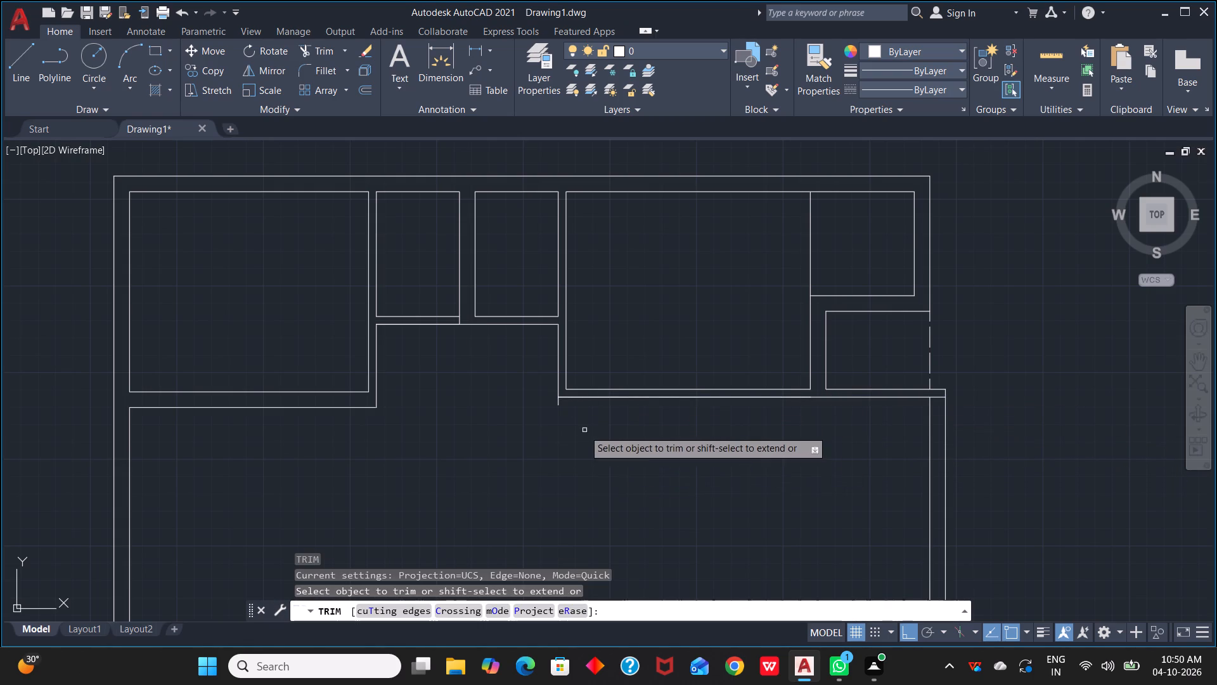
pyautogui.scroll(2, 582, 421)
pyautogui.click(523, 376)
pyautogui.moveTo(520, 375); pyautogui.dragTo(504, 375)
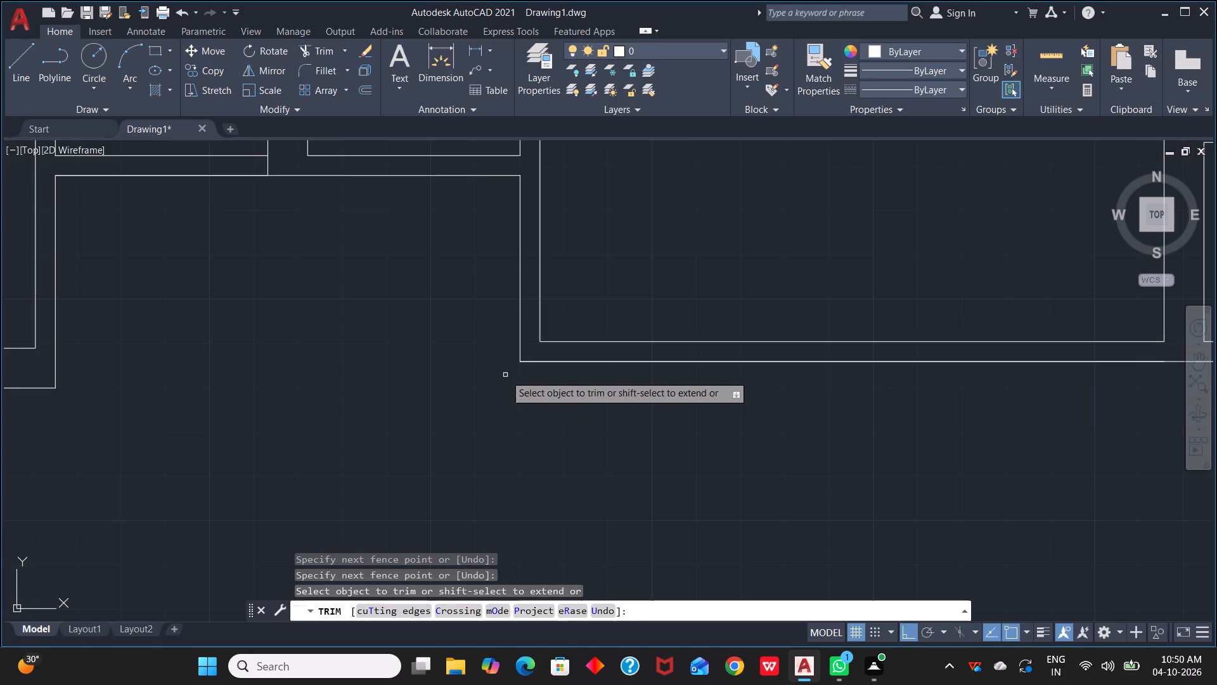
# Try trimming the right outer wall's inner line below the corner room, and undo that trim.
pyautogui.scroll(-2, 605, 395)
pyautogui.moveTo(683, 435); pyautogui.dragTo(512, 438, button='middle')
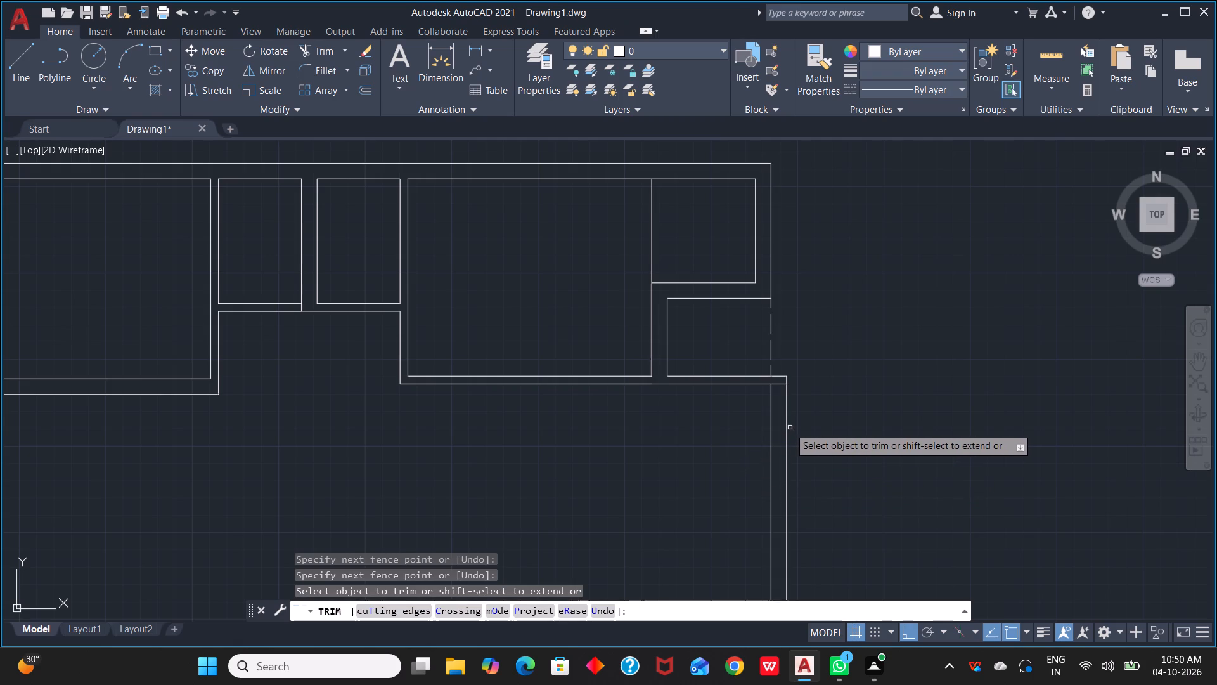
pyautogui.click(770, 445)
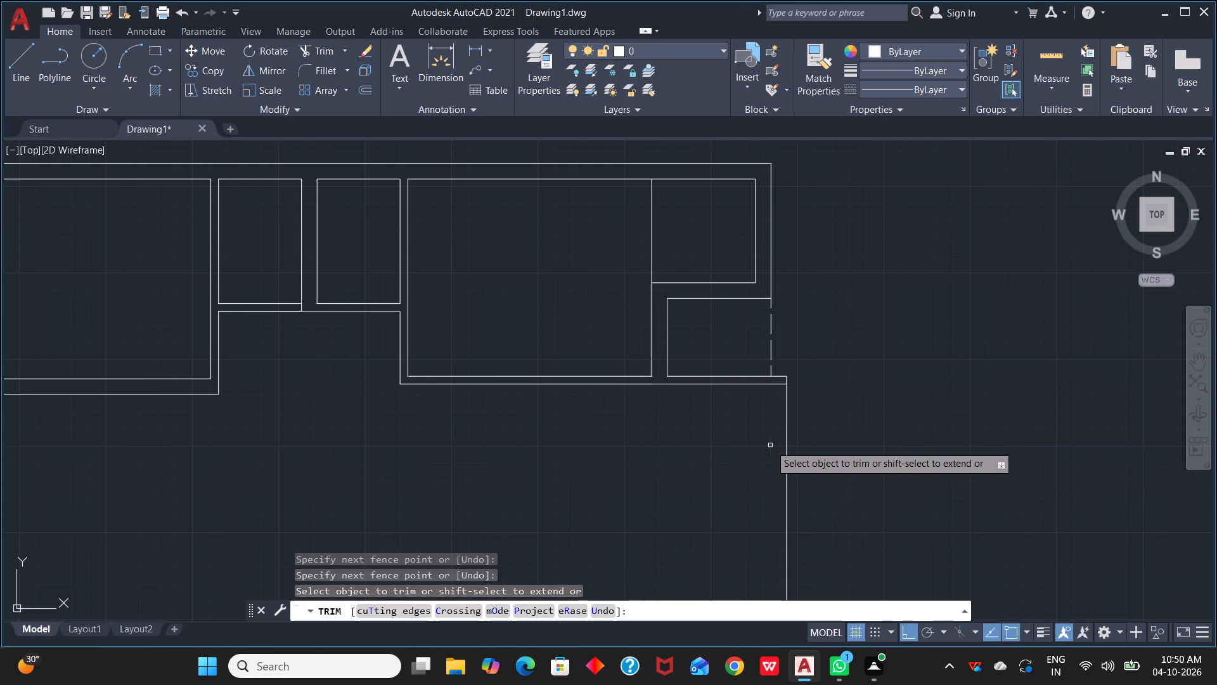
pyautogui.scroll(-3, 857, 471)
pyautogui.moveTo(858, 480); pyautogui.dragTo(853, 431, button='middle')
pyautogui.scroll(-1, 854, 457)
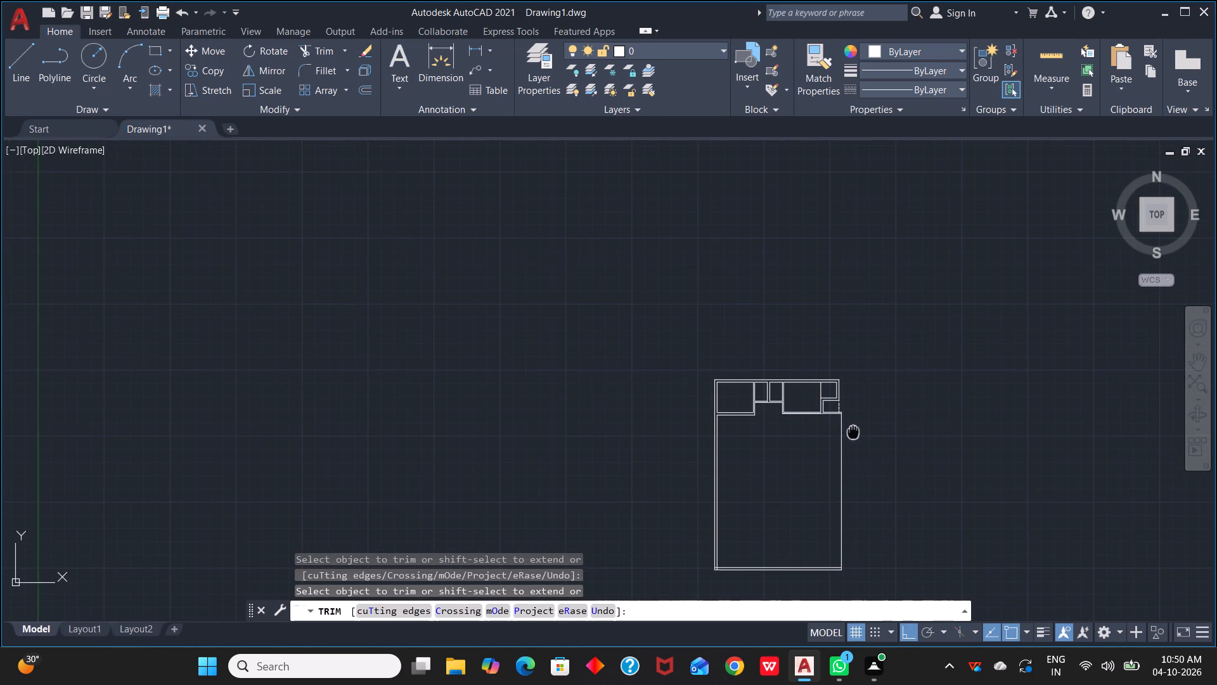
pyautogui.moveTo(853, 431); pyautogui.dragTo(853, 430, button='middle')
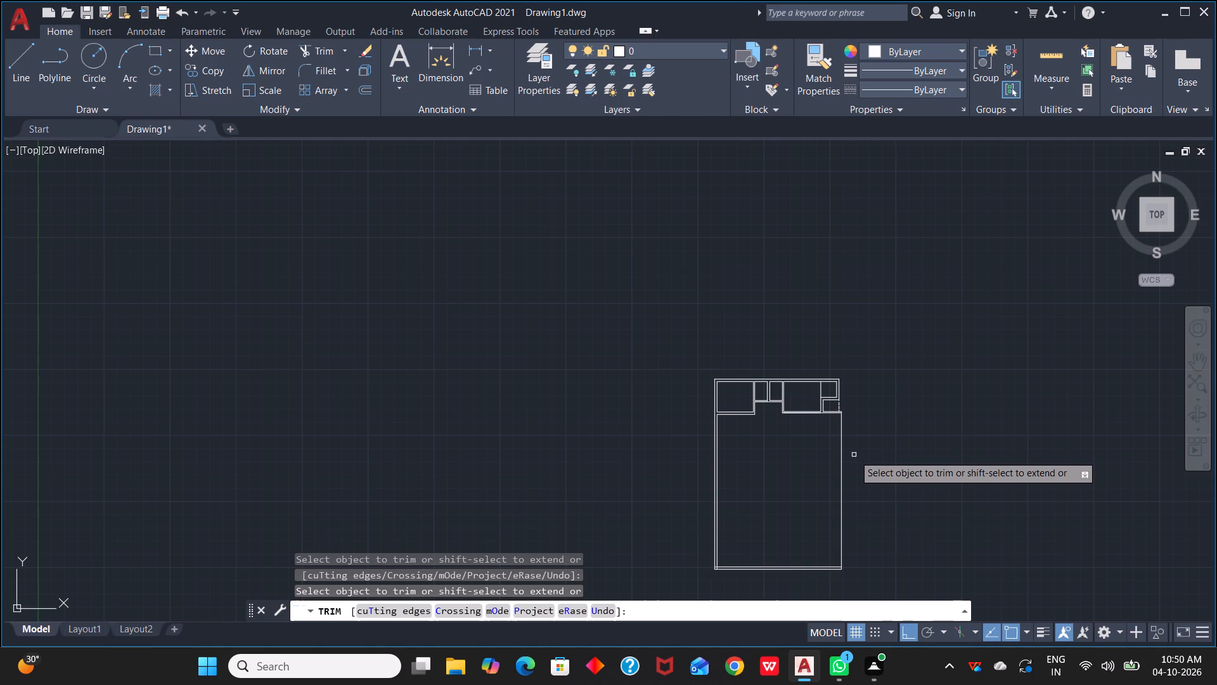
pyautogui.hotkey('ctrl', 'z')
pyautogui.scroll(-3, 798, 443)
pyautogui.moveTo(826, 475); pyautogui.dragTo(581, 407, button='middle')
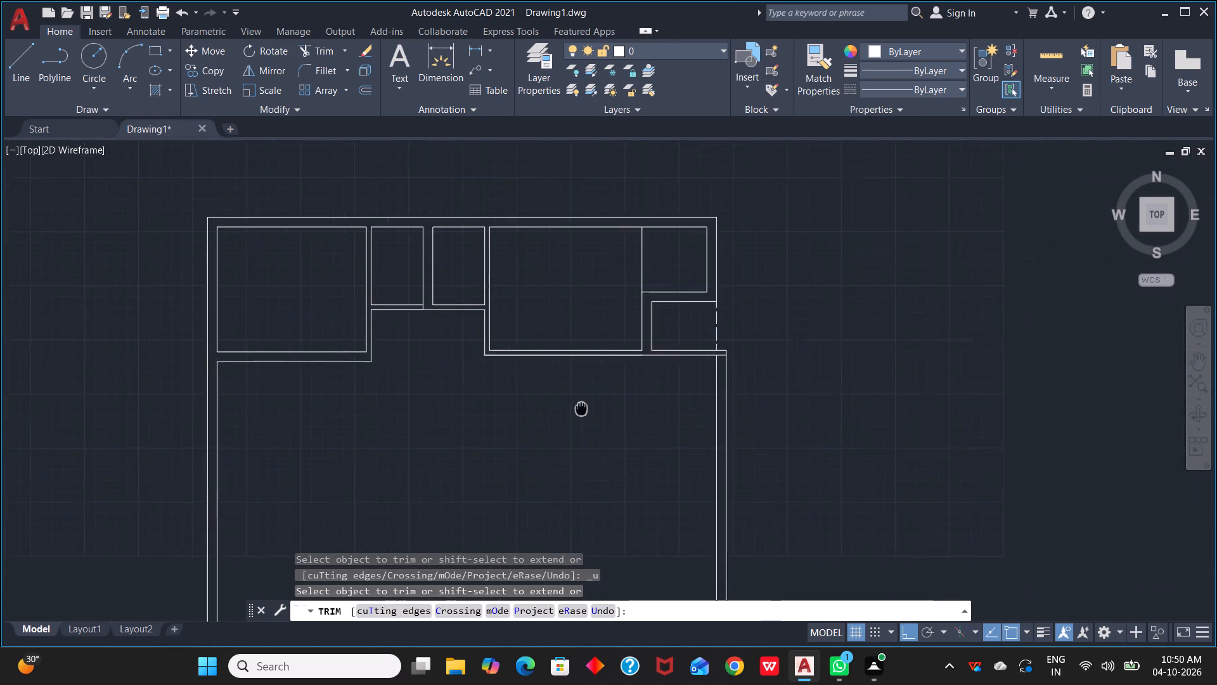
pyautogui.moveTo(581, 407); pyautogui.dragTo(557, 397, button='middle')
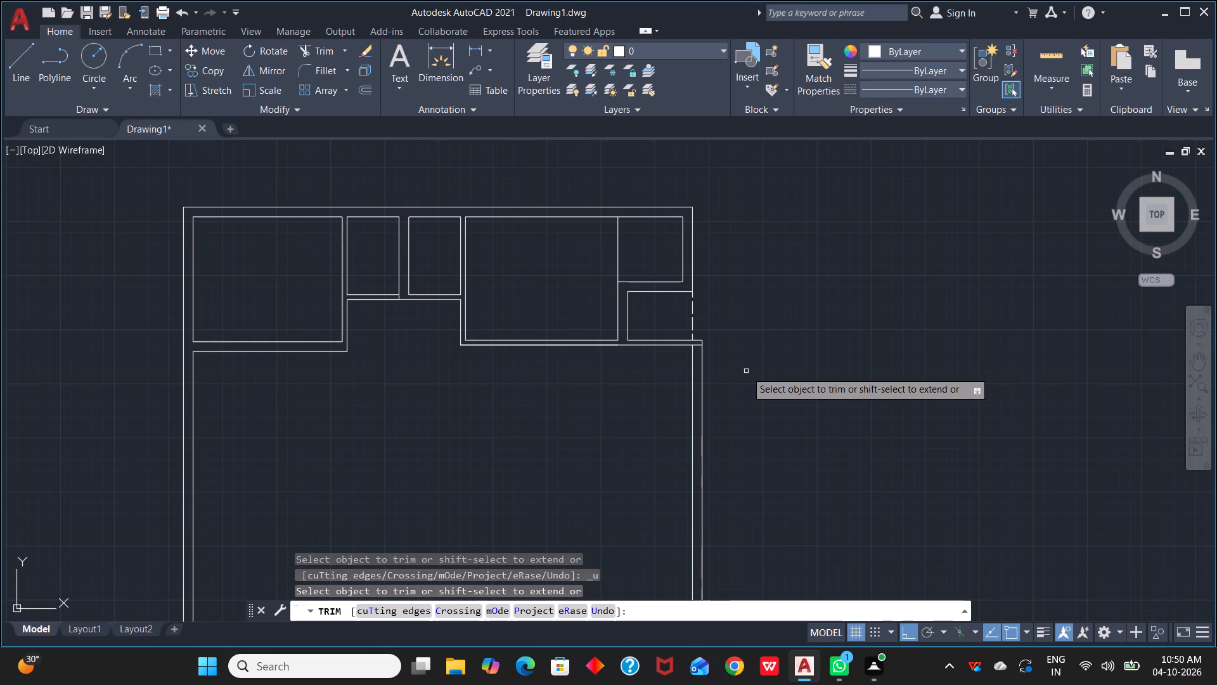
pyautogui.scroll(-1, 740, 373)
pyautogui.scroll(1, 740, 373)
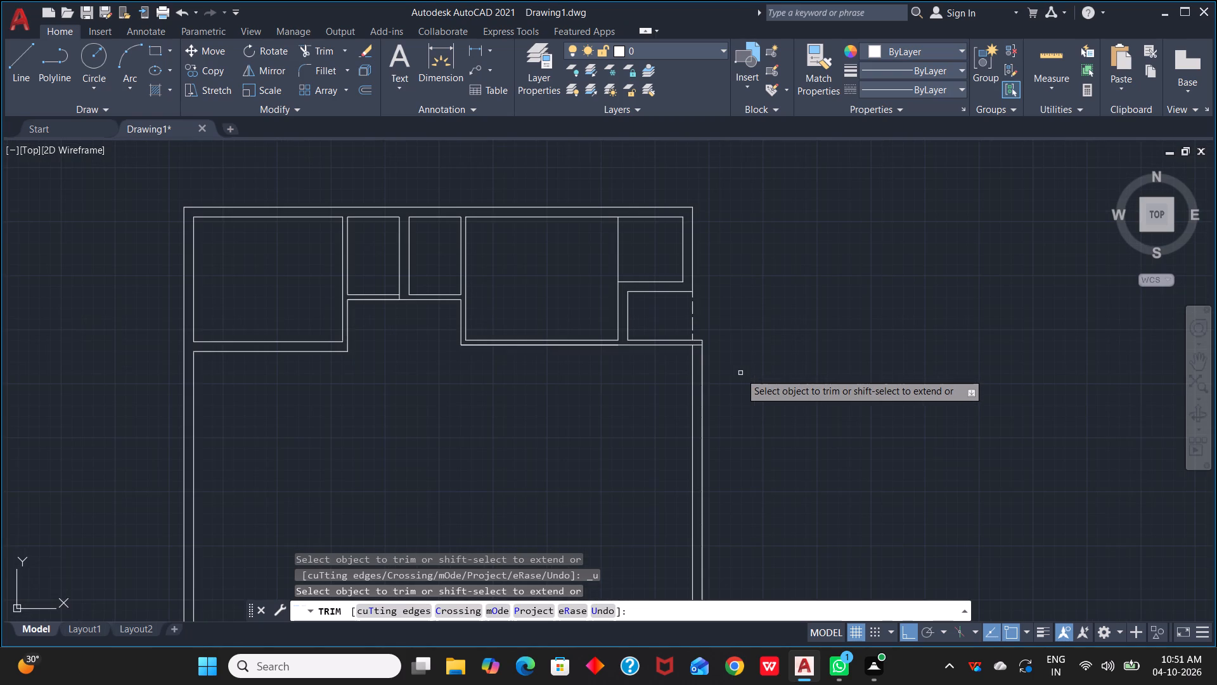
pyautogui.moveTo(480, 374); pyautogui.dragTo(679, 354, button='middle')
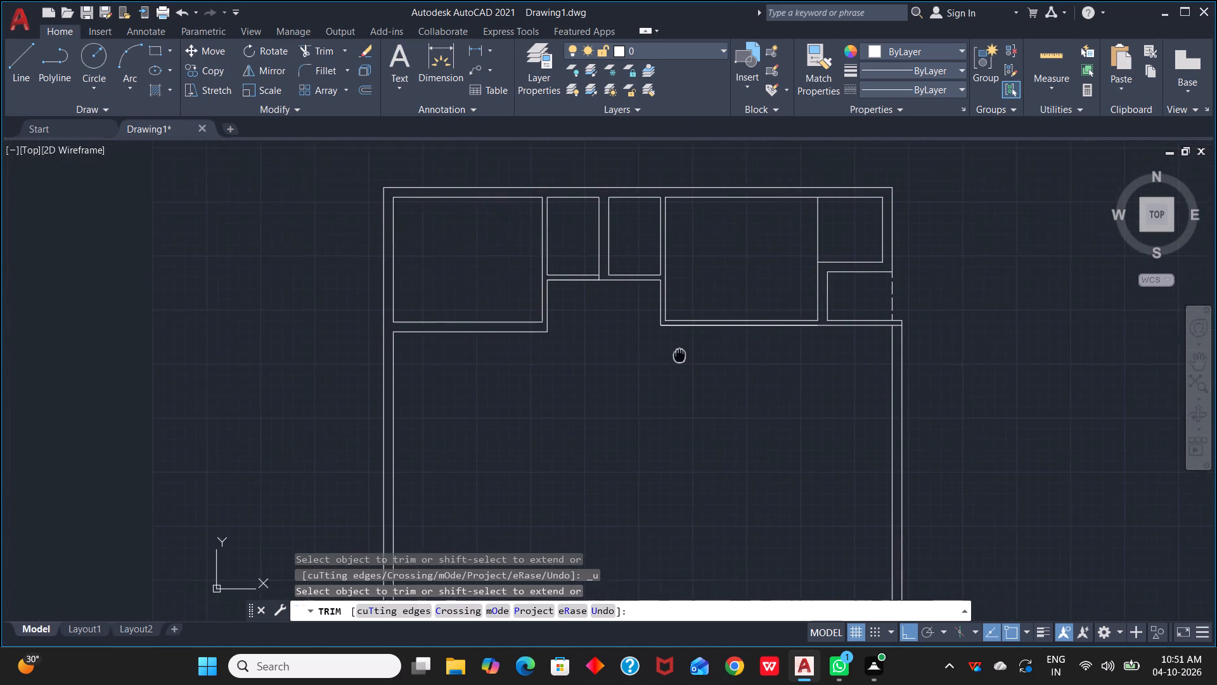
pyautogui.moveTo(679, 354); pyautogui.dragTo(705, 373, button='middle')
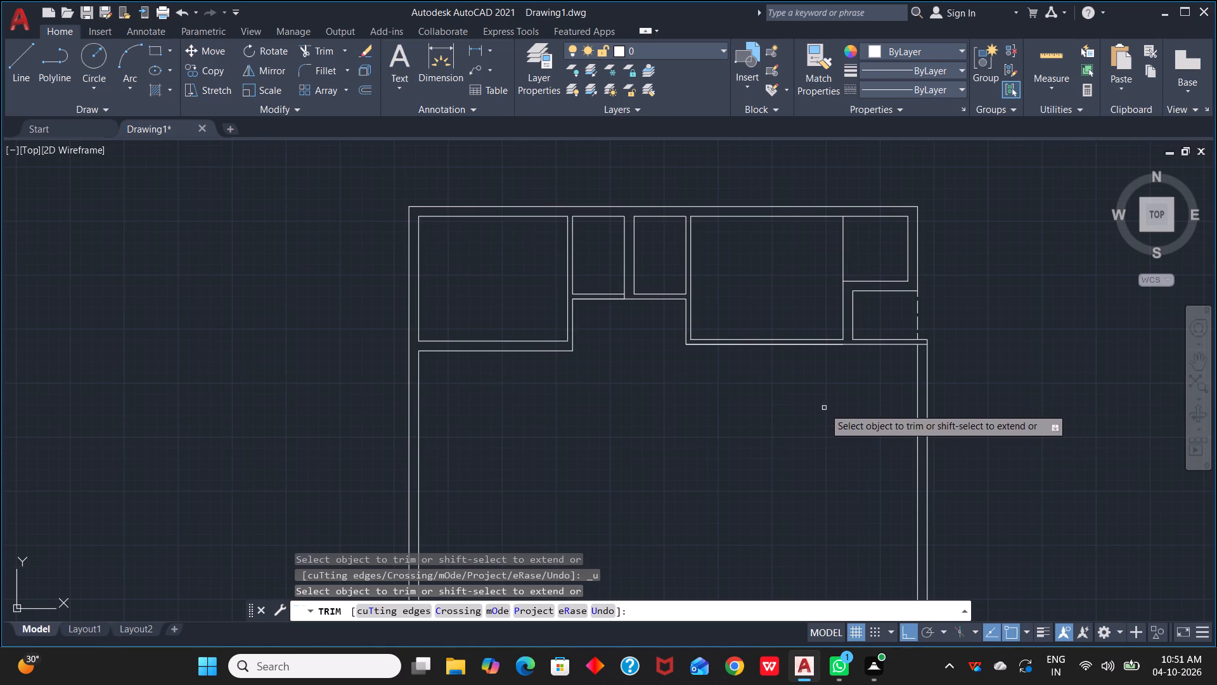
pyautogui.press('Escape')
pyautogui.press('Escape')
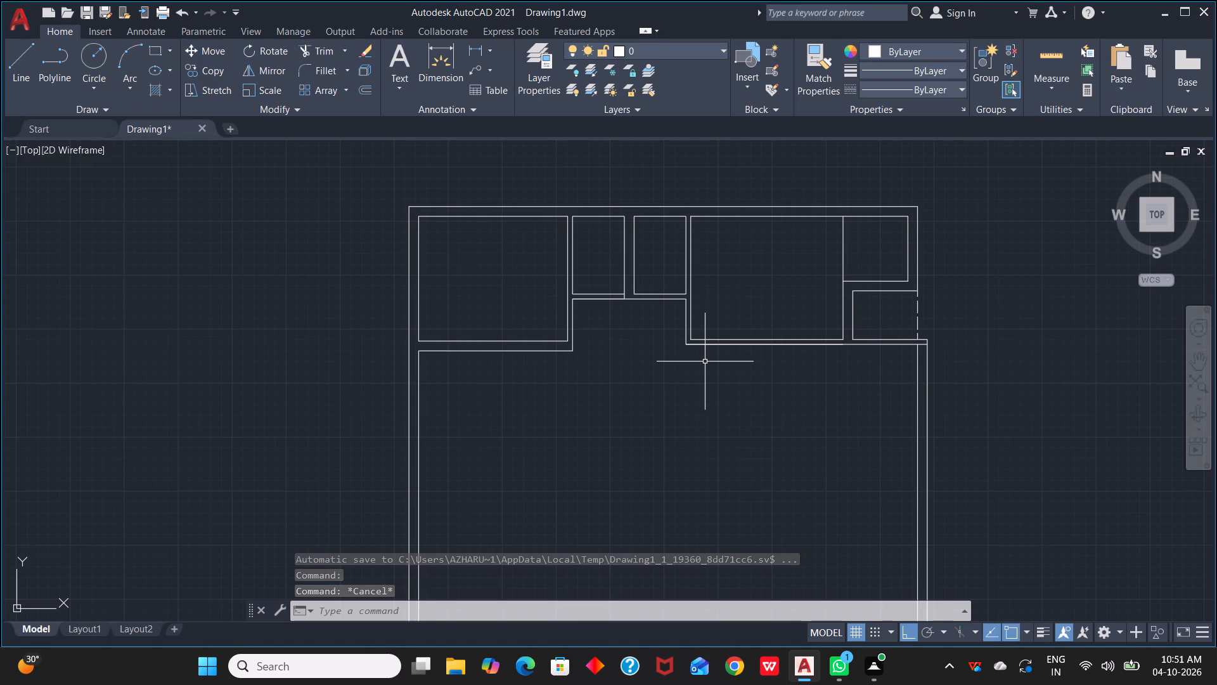
# Offset the right outer wall's inner line 3' inward and the upper-right rooms' bottom wall line 6'3" downward.
pyautogui.write('o')
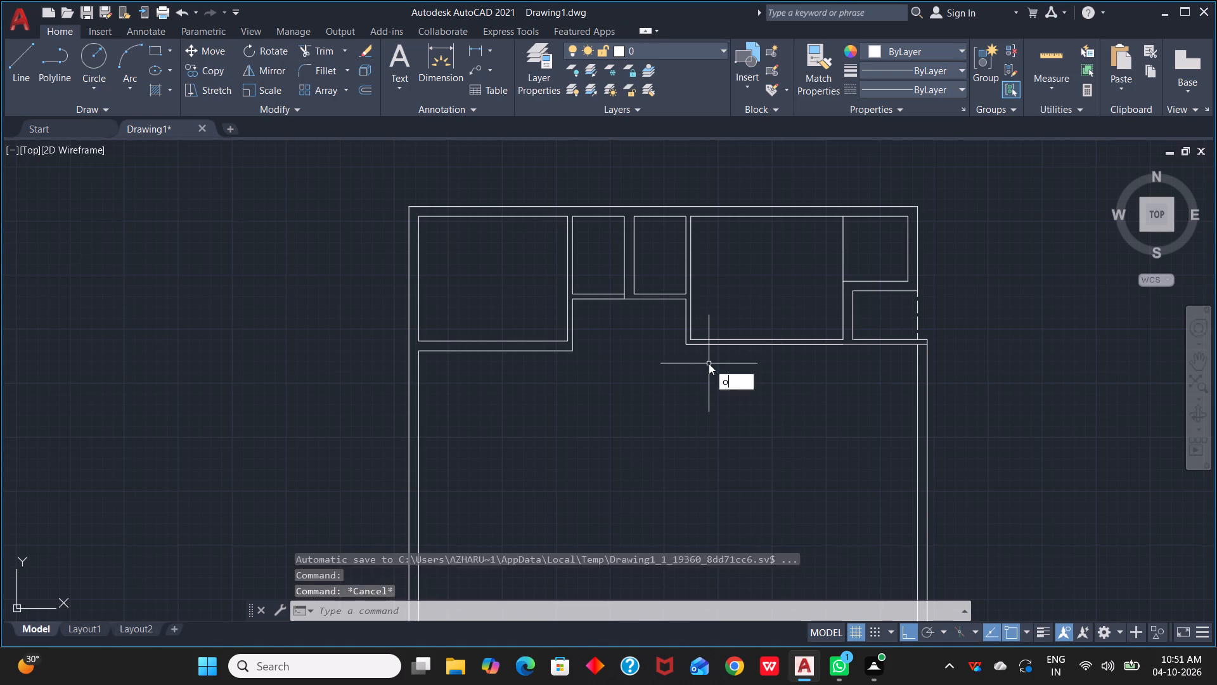
pyautogui.press('space')
pyautogui.write("3'")
pyautogui.press('space')
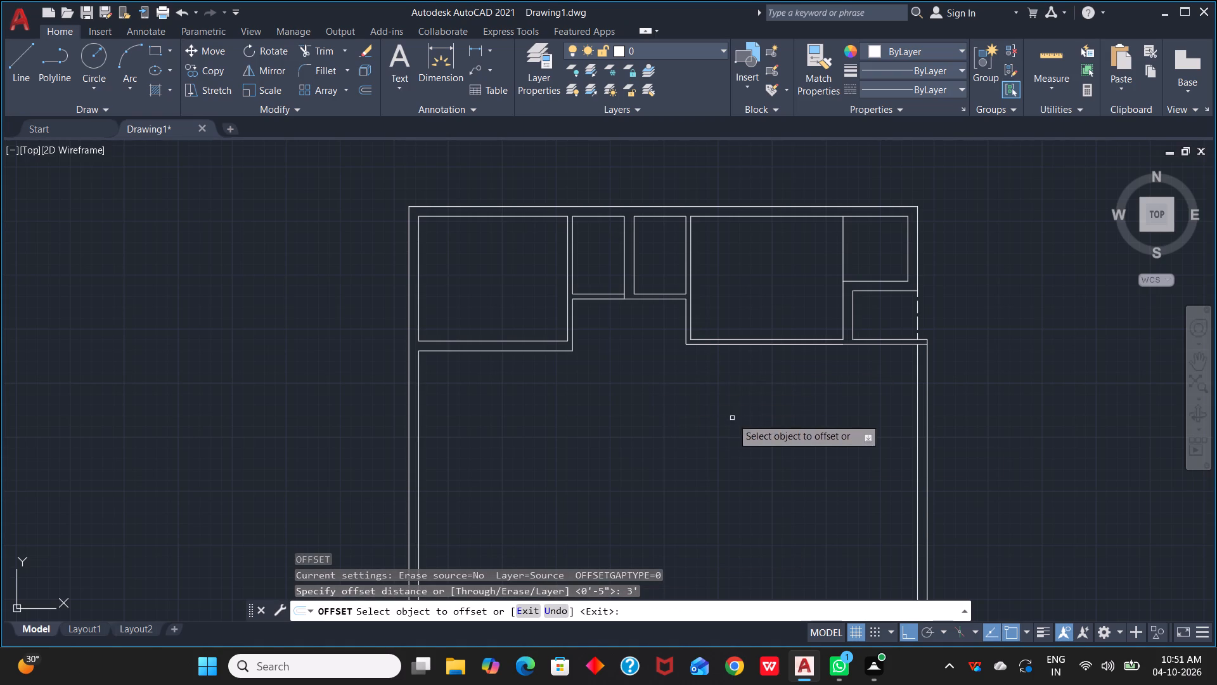
pyautogui.click(916, 422)
pyautogui.click(882, 429)
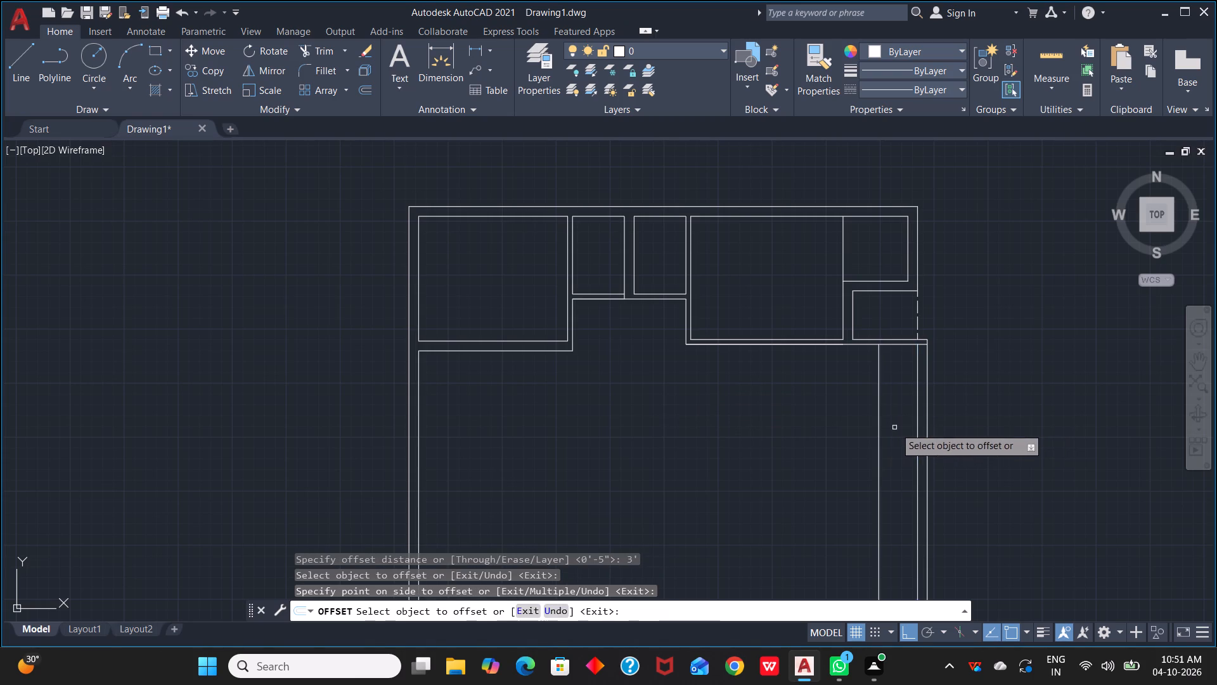
pyautogui.click(900, 345)
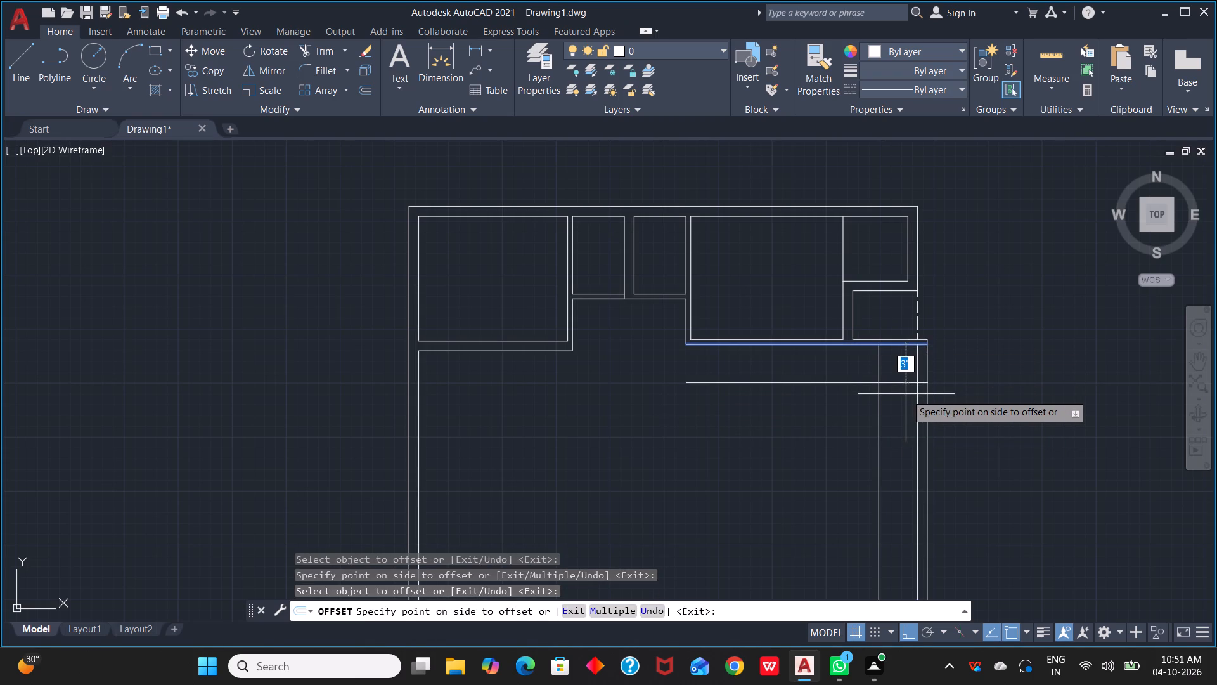
pyautogui.write("6'")
pyautogui.write('3"')
pyautogui.press('space')
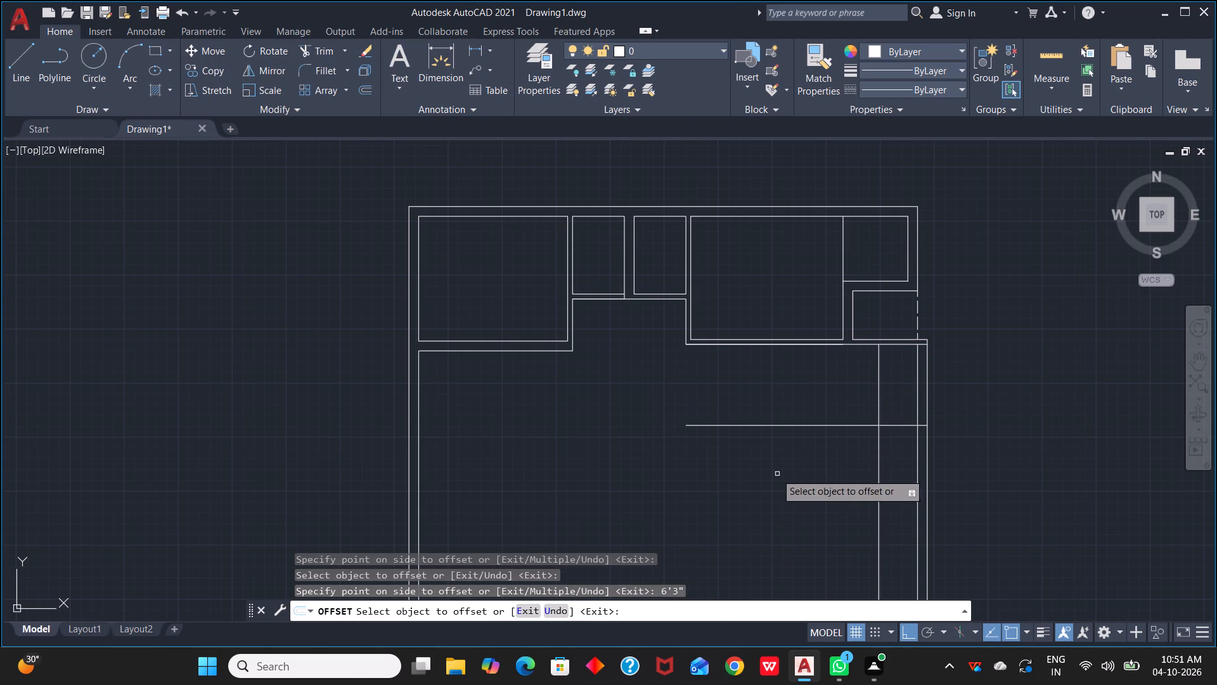
# Offset the new vertical line 9" away from the right outer wall and the new horizontal line 9" downward.
pyautogui.click(879, 378)
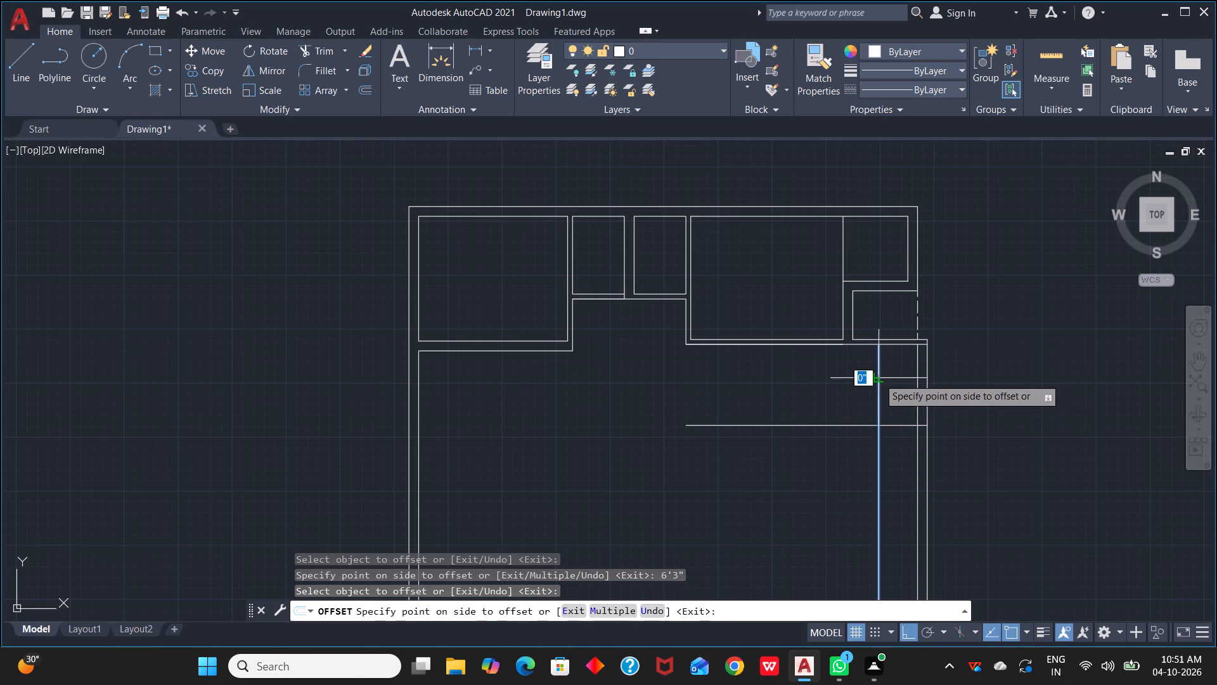
pyautogui.write('9"')
pyautogui.press('Return')
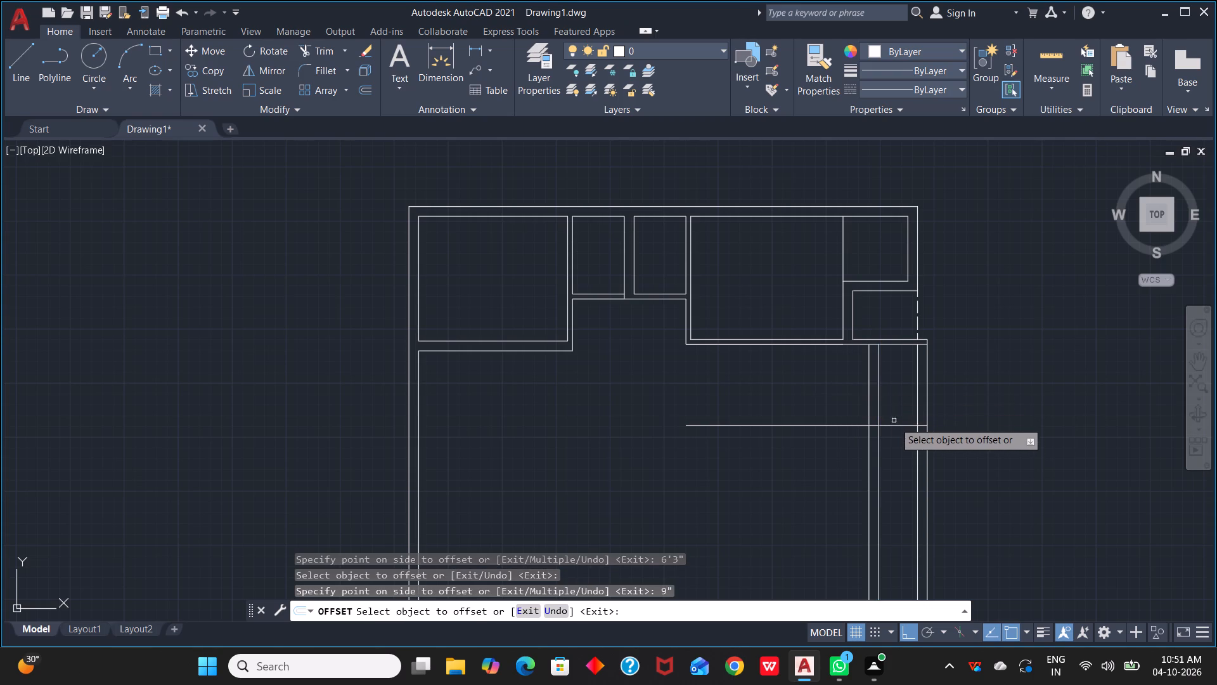
pyautogui.click(898, 426)
pyautogui.write('9"')
pyautogui.press('space')
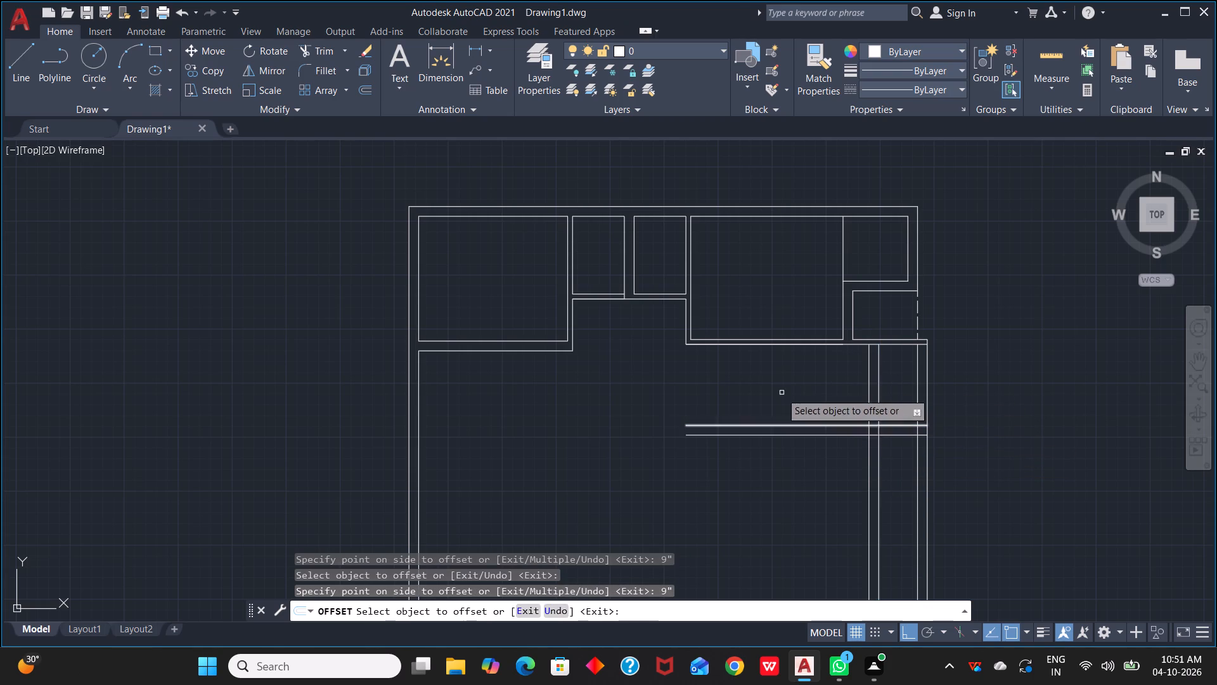
pyautogui.write('tr')
pyautogui.press('space')
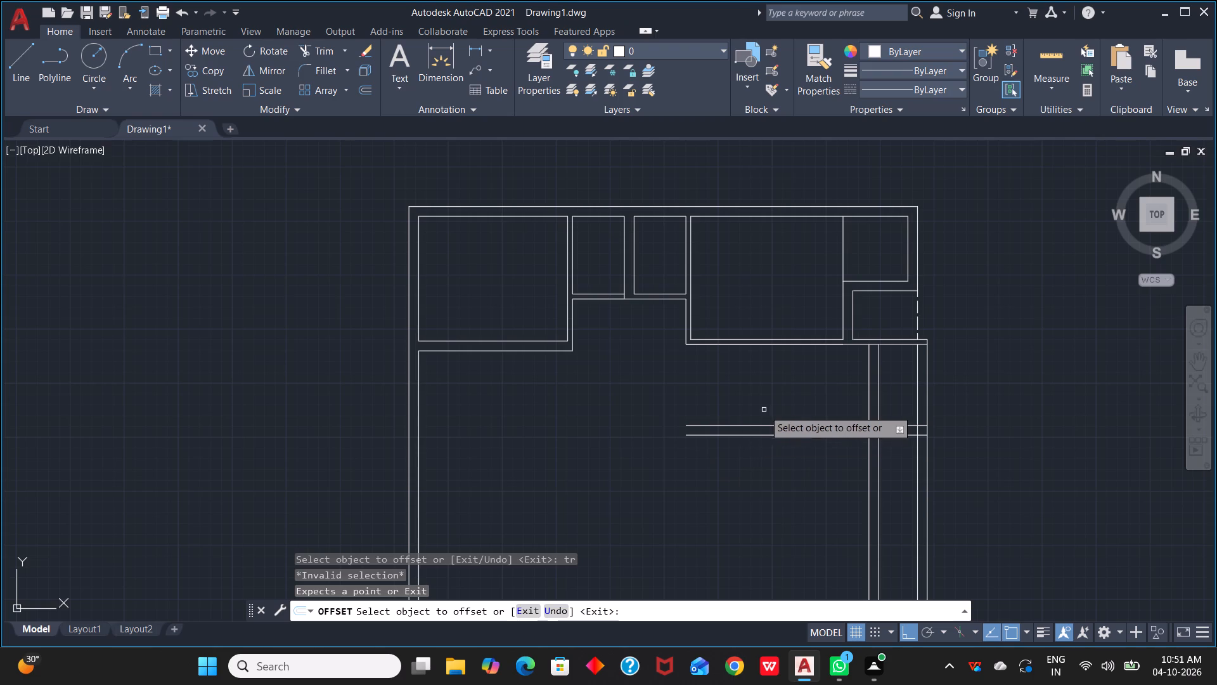
pyautogui.press('Escape')
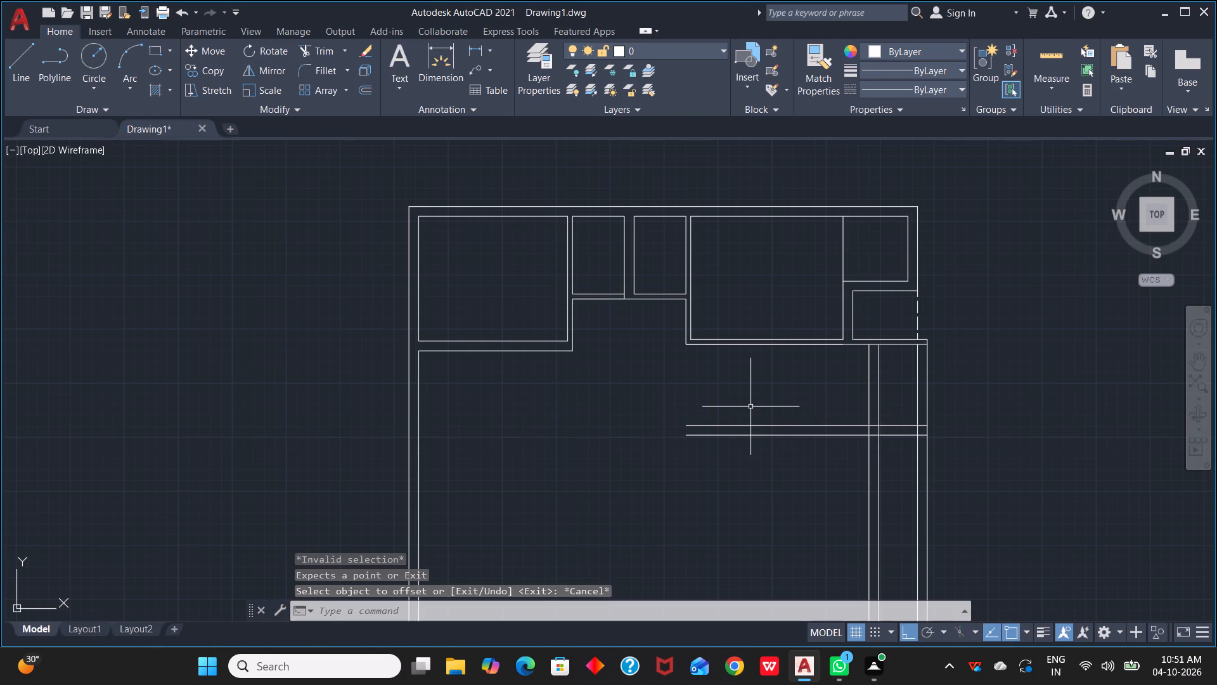
# Trim the new wall lines projecting beyond the small room's corner and the outer wall's inner line crossing that room.
pyautogui.write('tr')
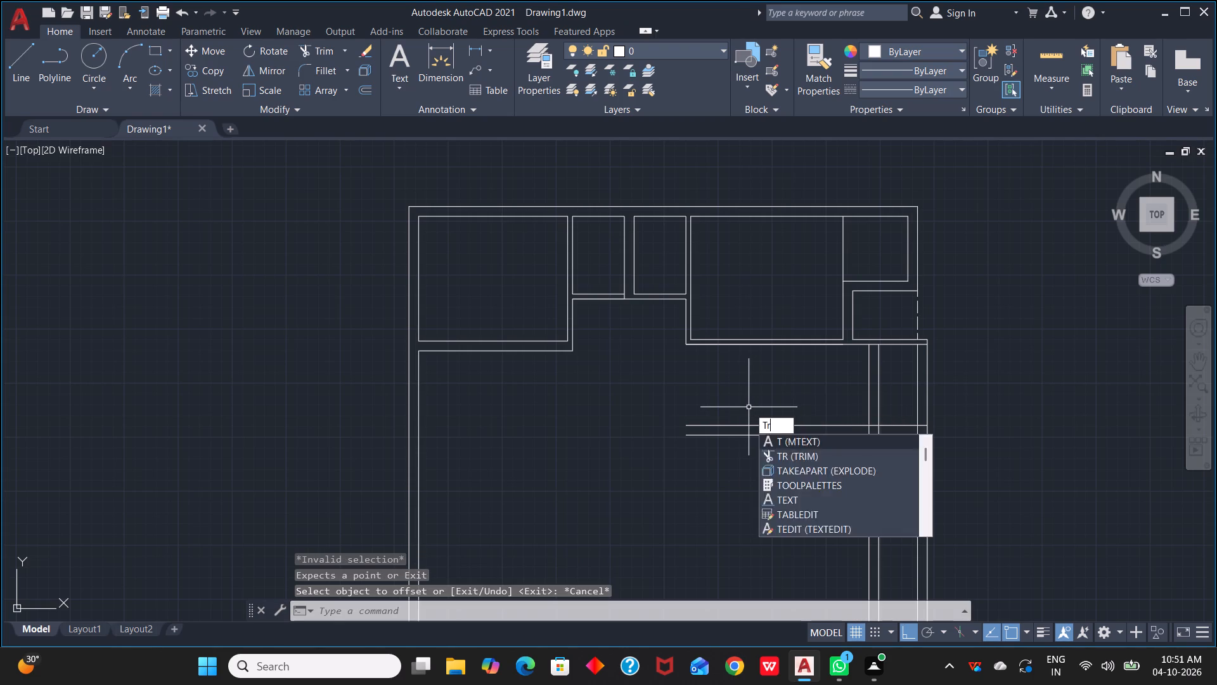
pyautogui.press('space')
pyautogui.moveTo(750, 407); pyautogui.dragTo(755, 467)
pyautogui.moveTo(847, 476); pyautogui.dragTo(890, 473)
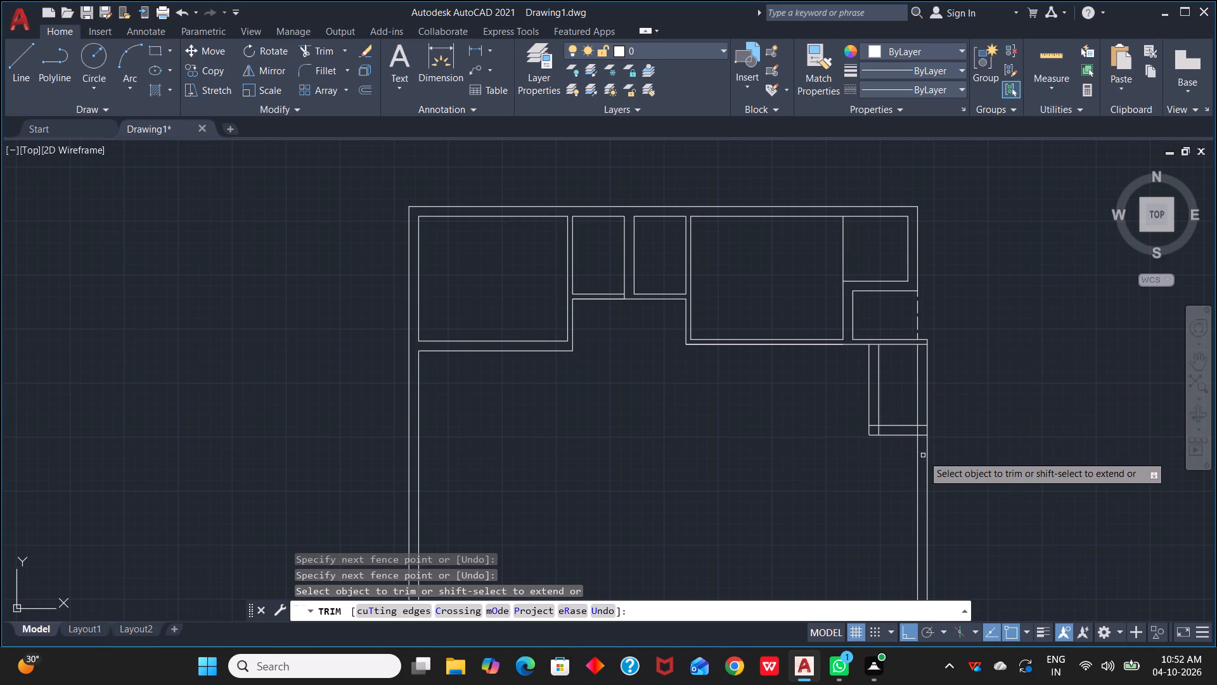
pyautogui.click(918, 384)
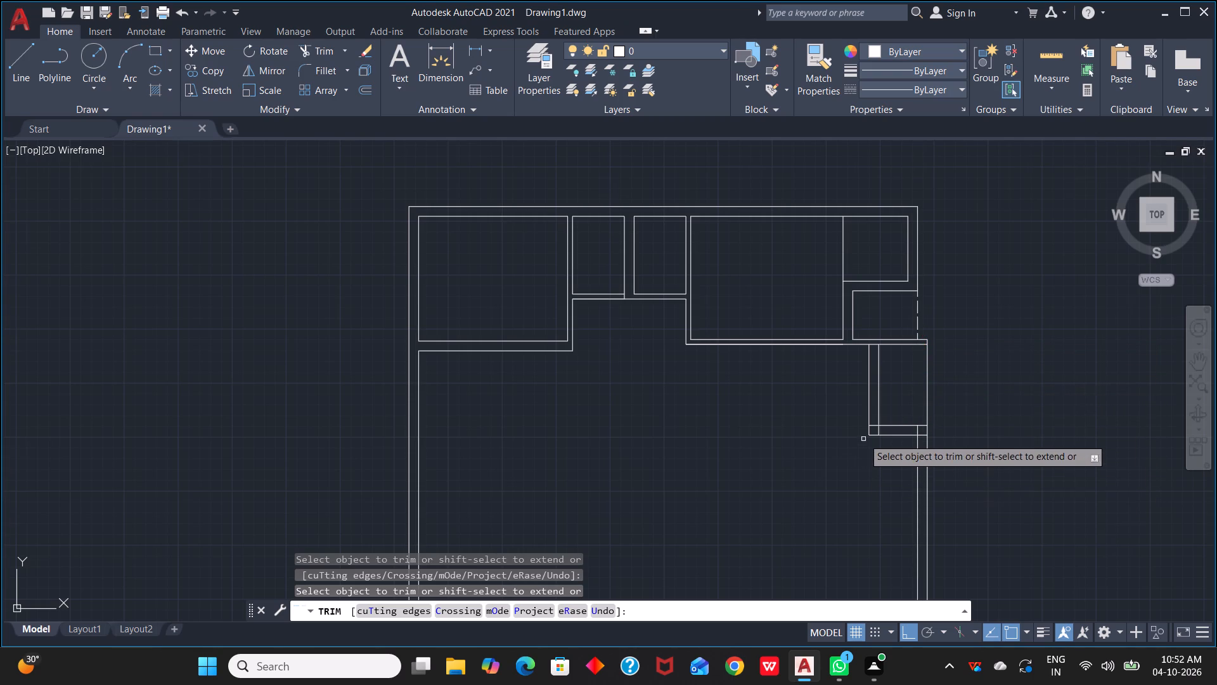
# Trim the leftover segments at the small room's upper junction, lower inner corner and junction with the right outer wall.
pyautogui.scroll(2, 863, 438)
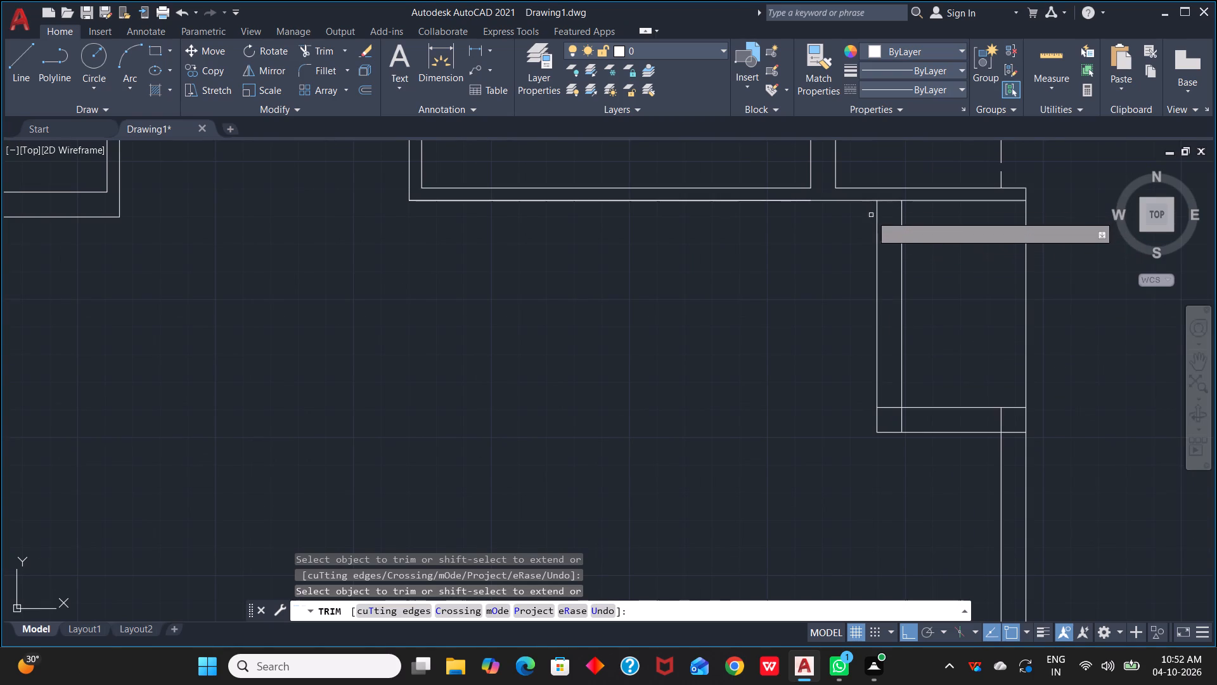
pyautogui.click(889, 202)
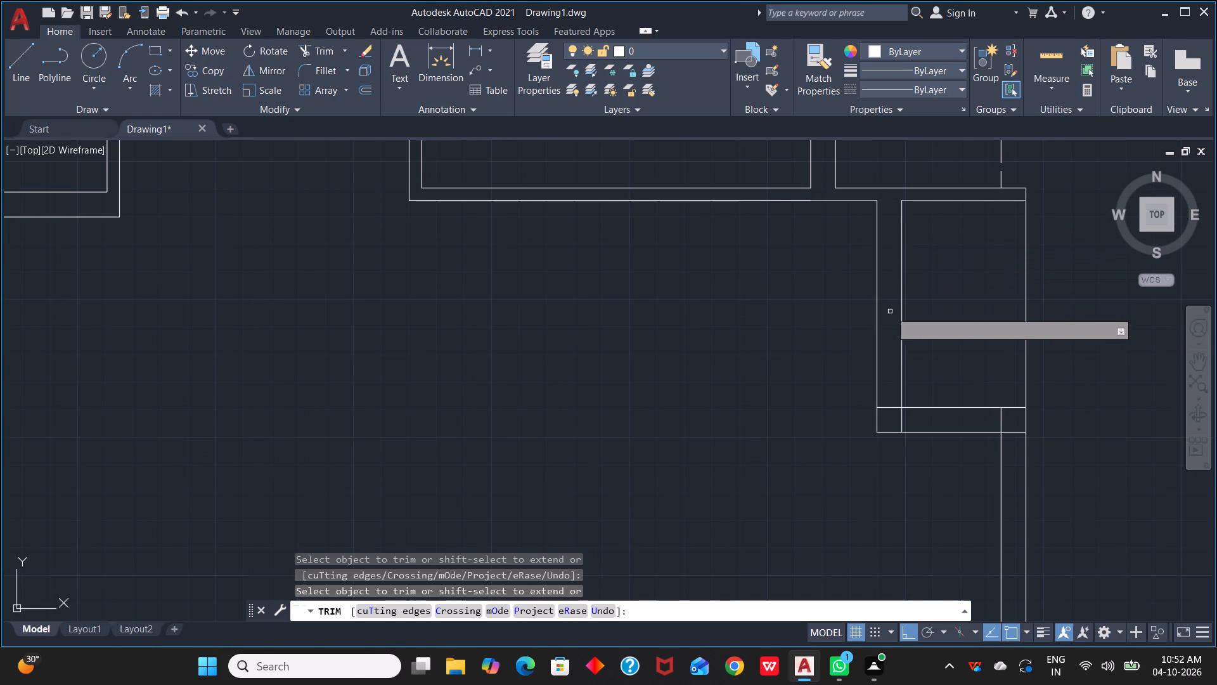
pyautogui.click(883, 408)
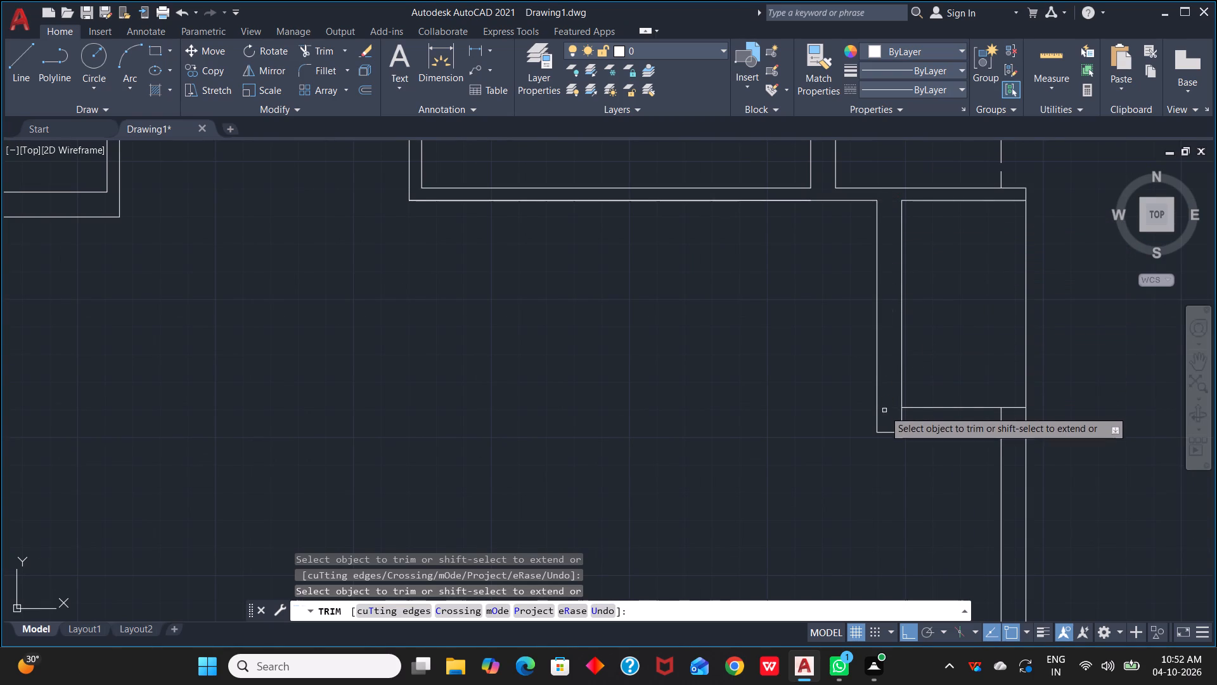
pyautogui.moveTo(892, 417); pyautogui.dragTo(901, 419)
pyautogui.click(911, 419)
pyautogui.scroll(-2, 918, 419)
pyautogui.moveTo(869, 409); pyautogui.dragTo(762, 395, button='middle')
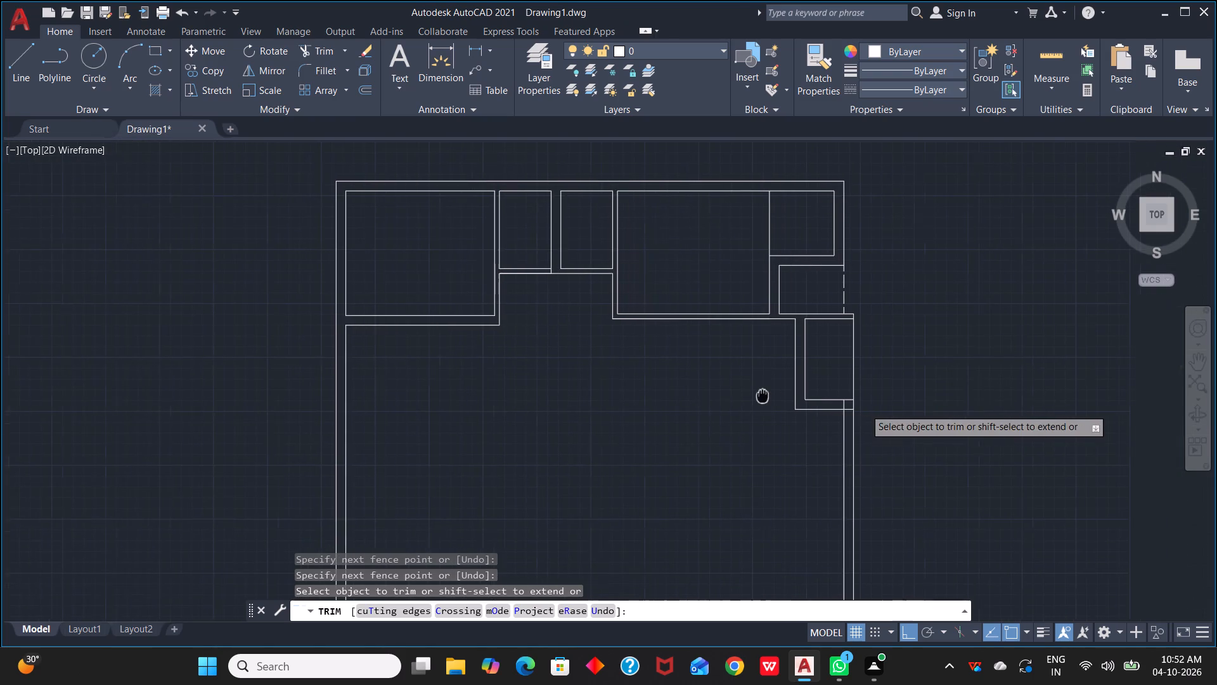
pyautogui.moveTo(762, 395); pyautogui.dragTo(760, 395, button='middle')
pyautogui.scroll(2, 824, 394)
pyautogui.click(847, 431)
pyautogui.moveTo(876, 431); pyautogui.dragTo(877, 438)
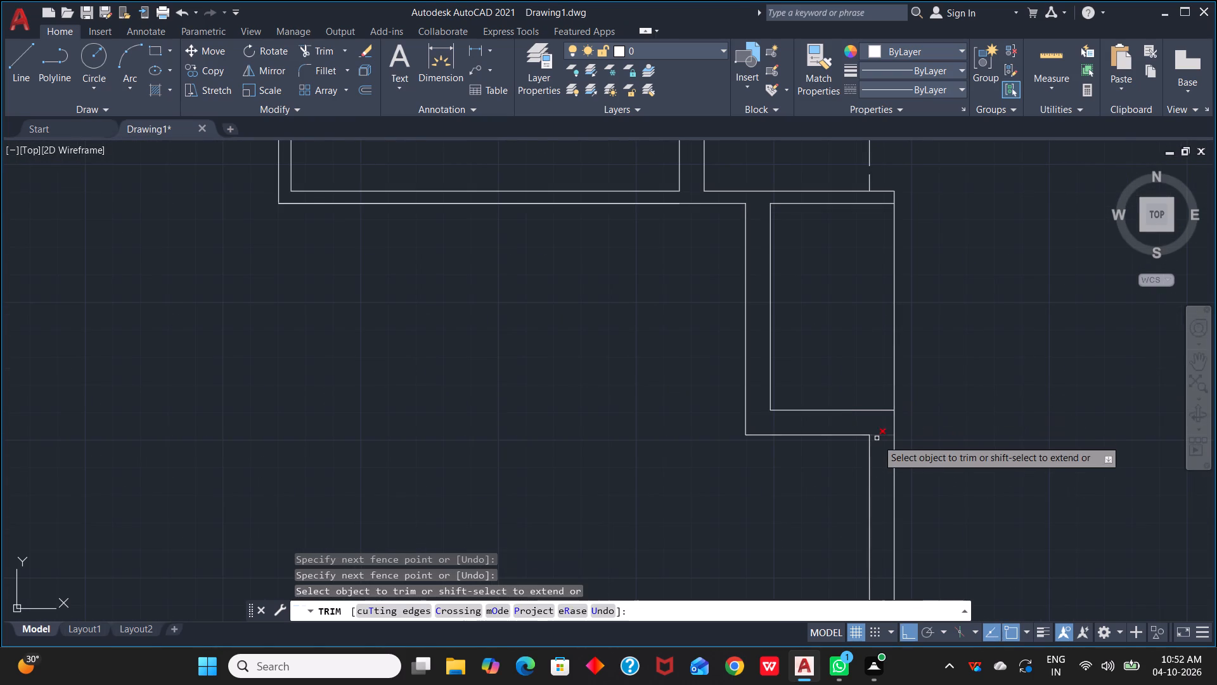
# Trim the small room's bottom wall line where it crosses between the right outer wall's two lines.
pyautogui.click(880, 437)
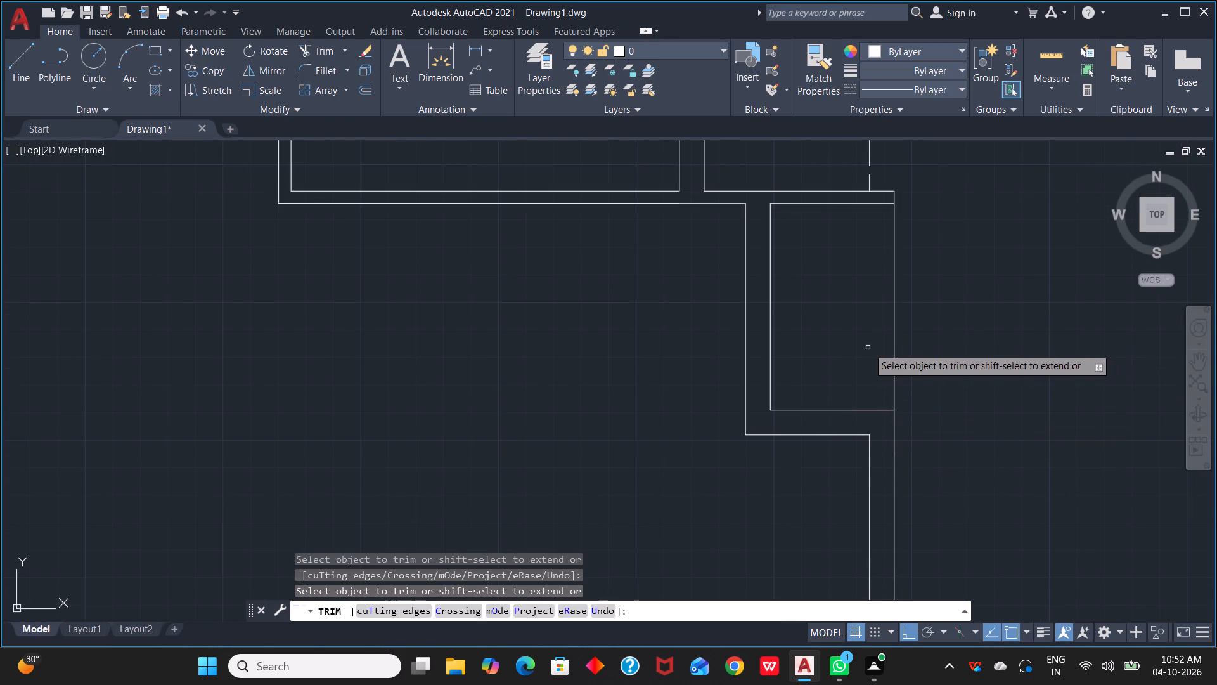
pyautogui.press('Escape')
# Offset the outer line of the right outer wall 3" inward.
pyautogui.write('0')
pyautogui.press('space')
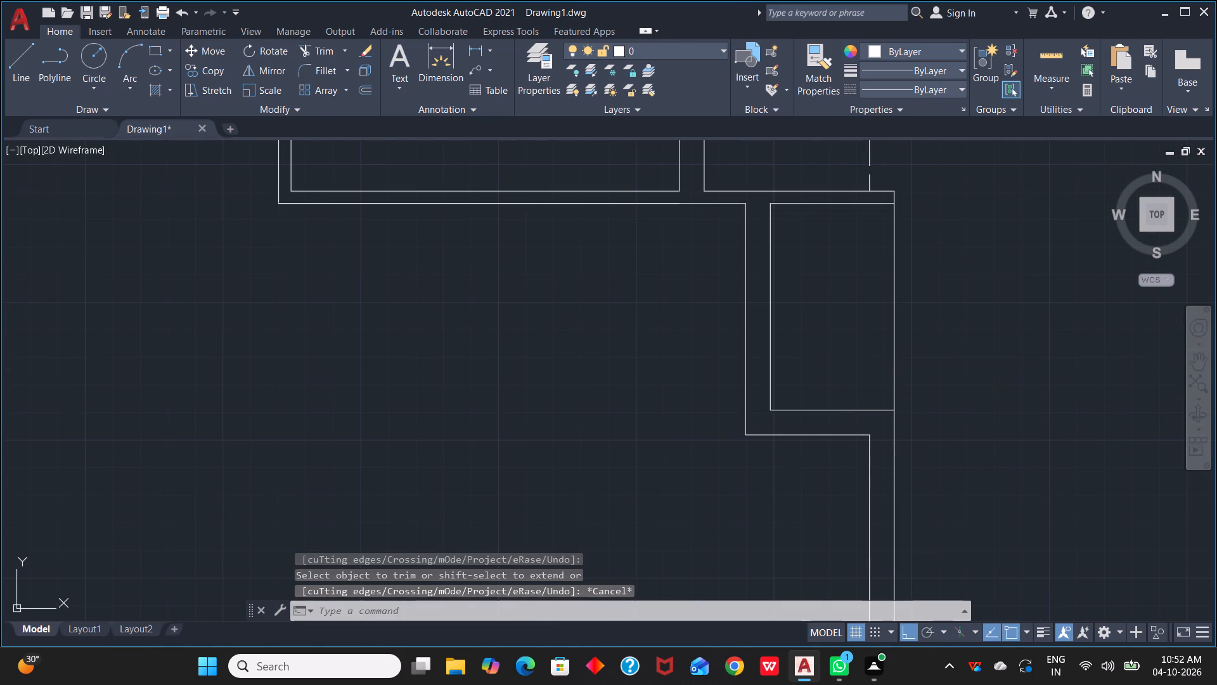
pyautogui.press('Escape')
pyautogui.write('o')
pyautogui.press('space')
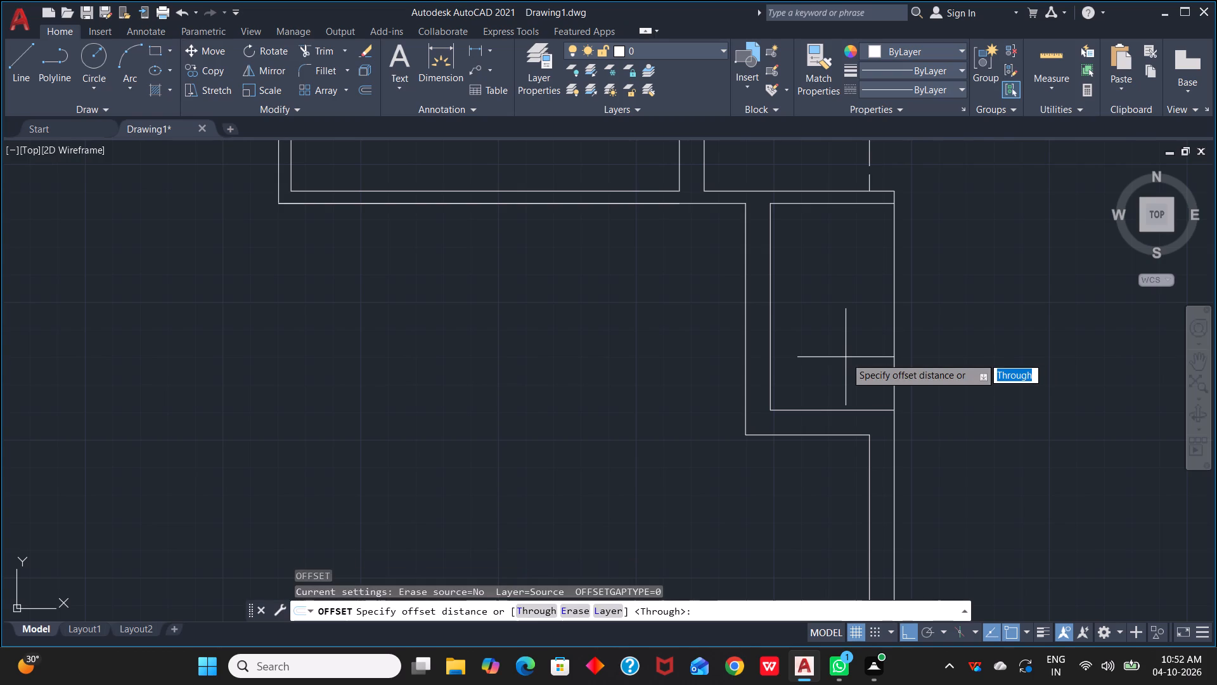
pyautogui.press('3')
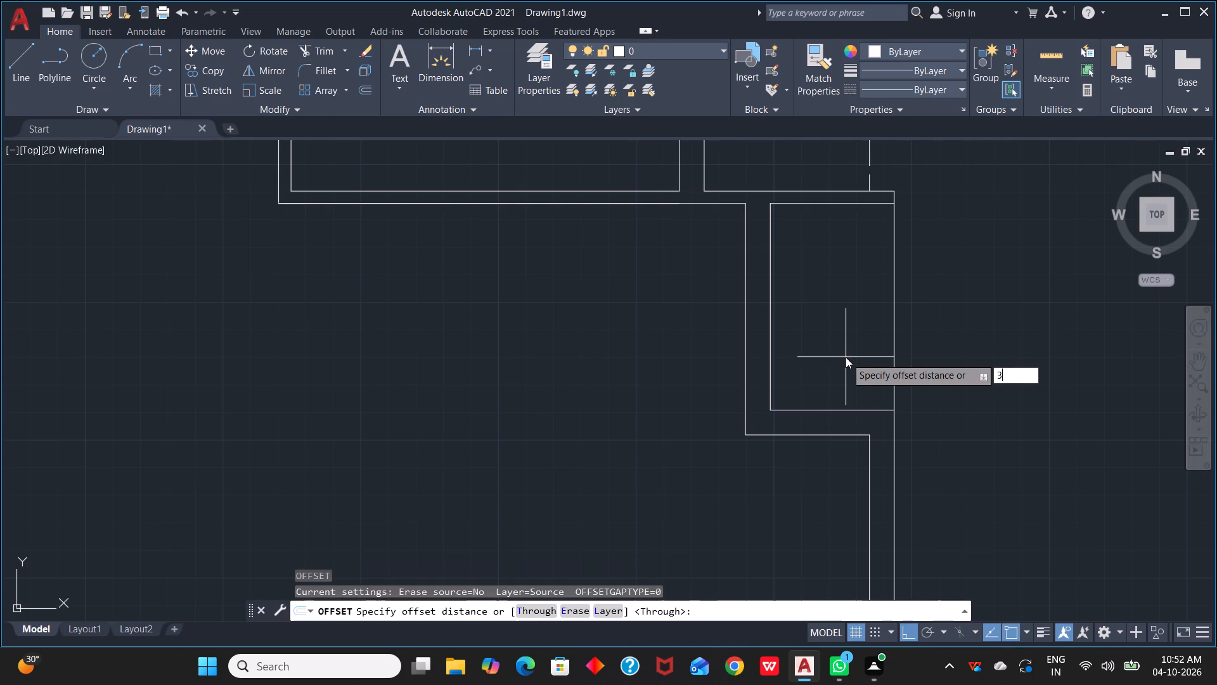
pyautogui.write('"')
pyautogui.press('space')
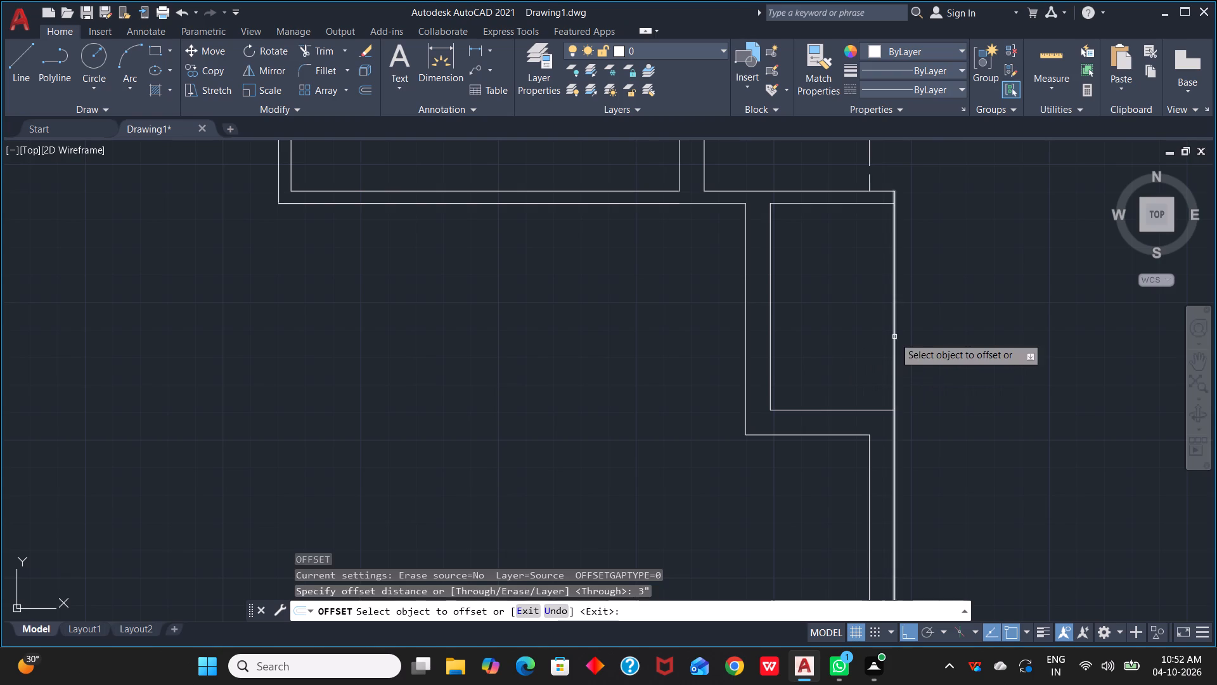
pyautogui.click(894, 337)
pyautogui.click(885, 338)
pyautogui.scroll(-1, 904, 351)
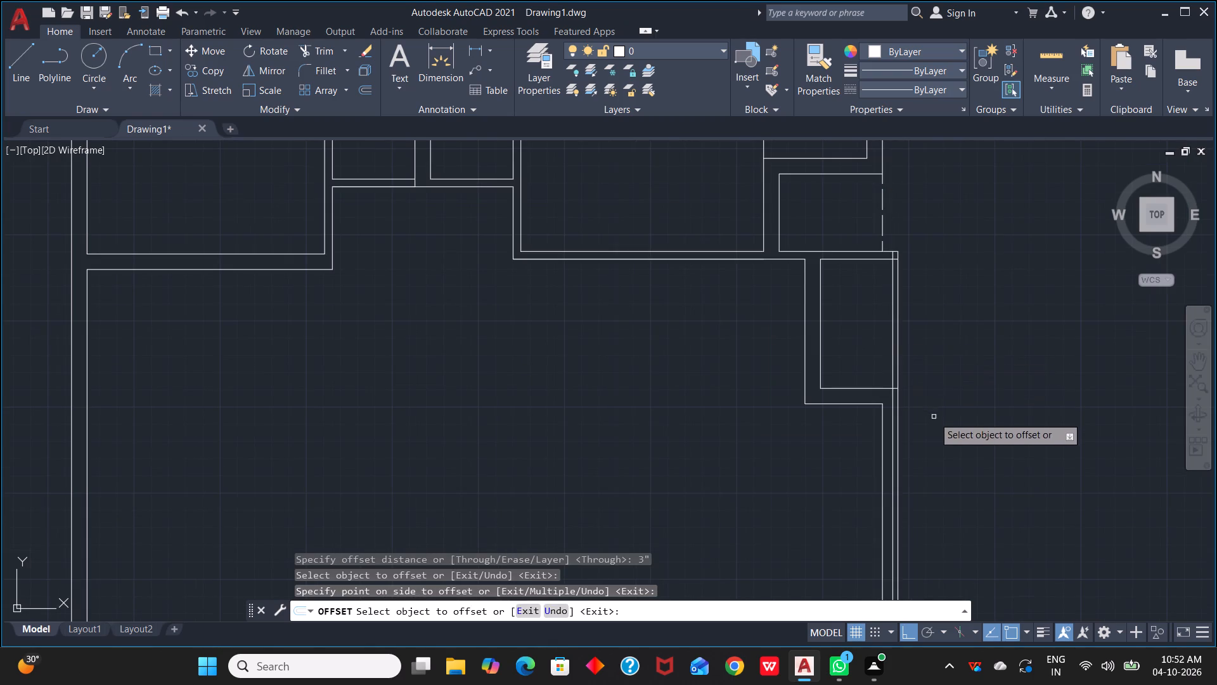
pyautogui.scroll(1, 933, 418)
pyautogui.moveTo(933, 418); pyautogui.dragTo(897, 339, button='middle')
pyautogui.press('Escape')
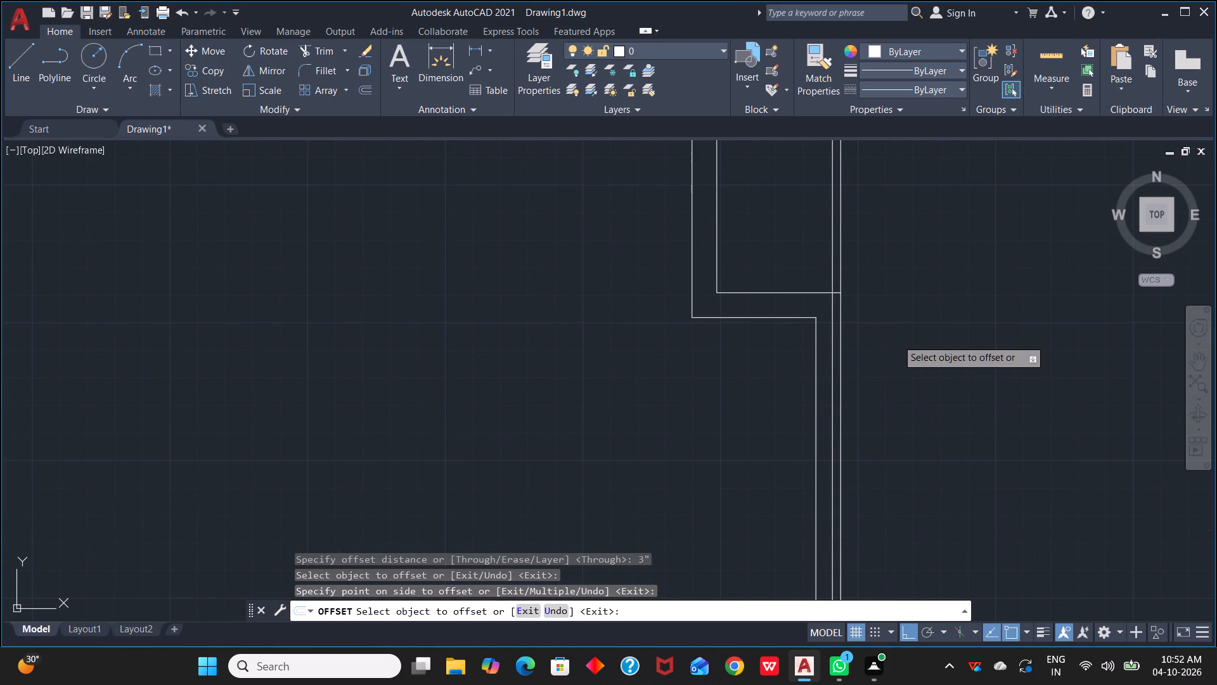
pyautogui.press('Escape')
# Trim the new 3" offset line where it runs below the small room.
pyautogui.press('t')
pyautogui.press('r')
pyautogui.press('space')
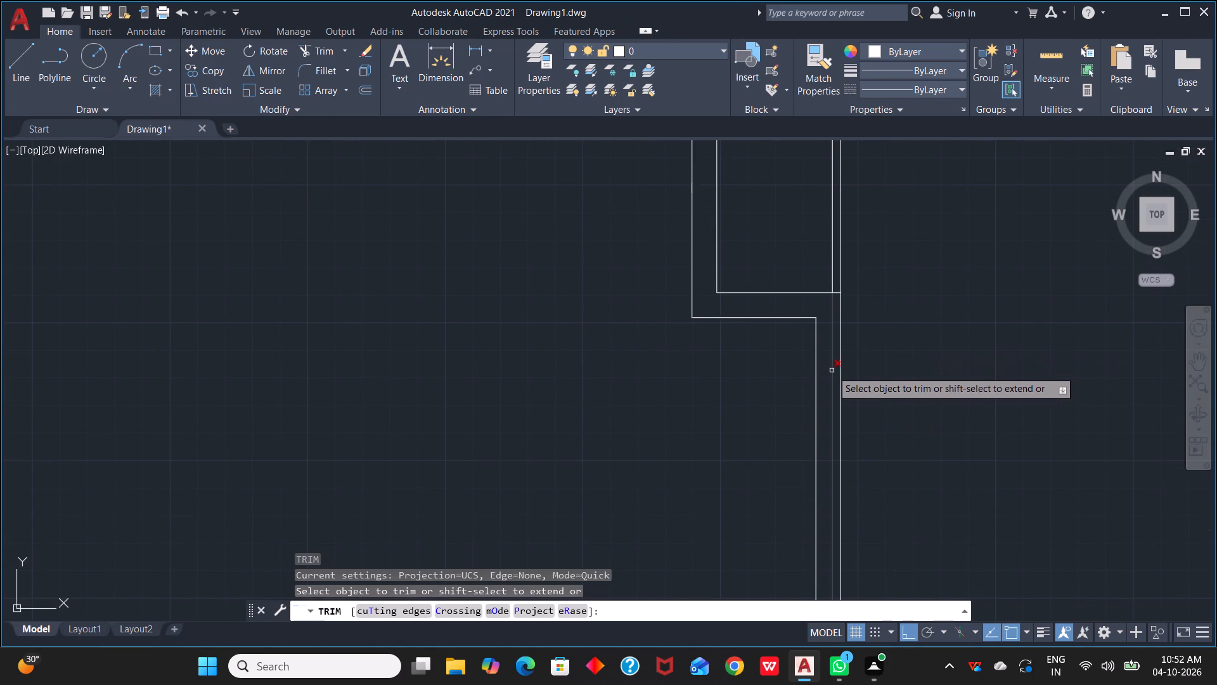
pyautogui.click(834, 369)
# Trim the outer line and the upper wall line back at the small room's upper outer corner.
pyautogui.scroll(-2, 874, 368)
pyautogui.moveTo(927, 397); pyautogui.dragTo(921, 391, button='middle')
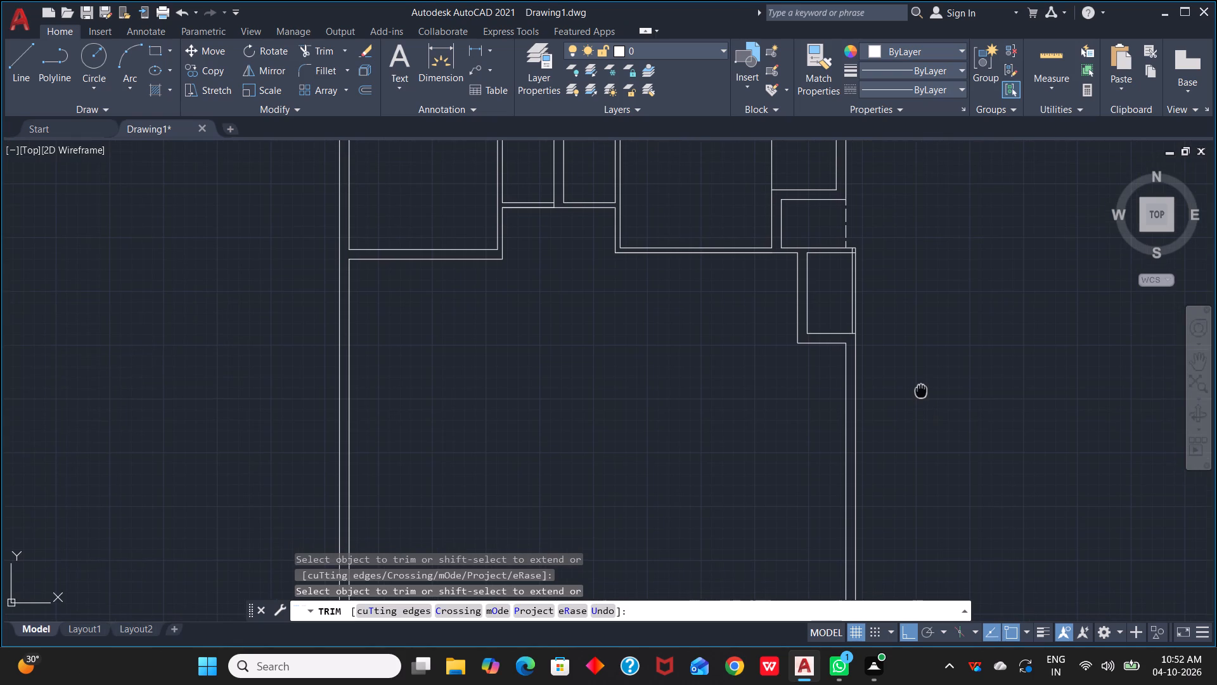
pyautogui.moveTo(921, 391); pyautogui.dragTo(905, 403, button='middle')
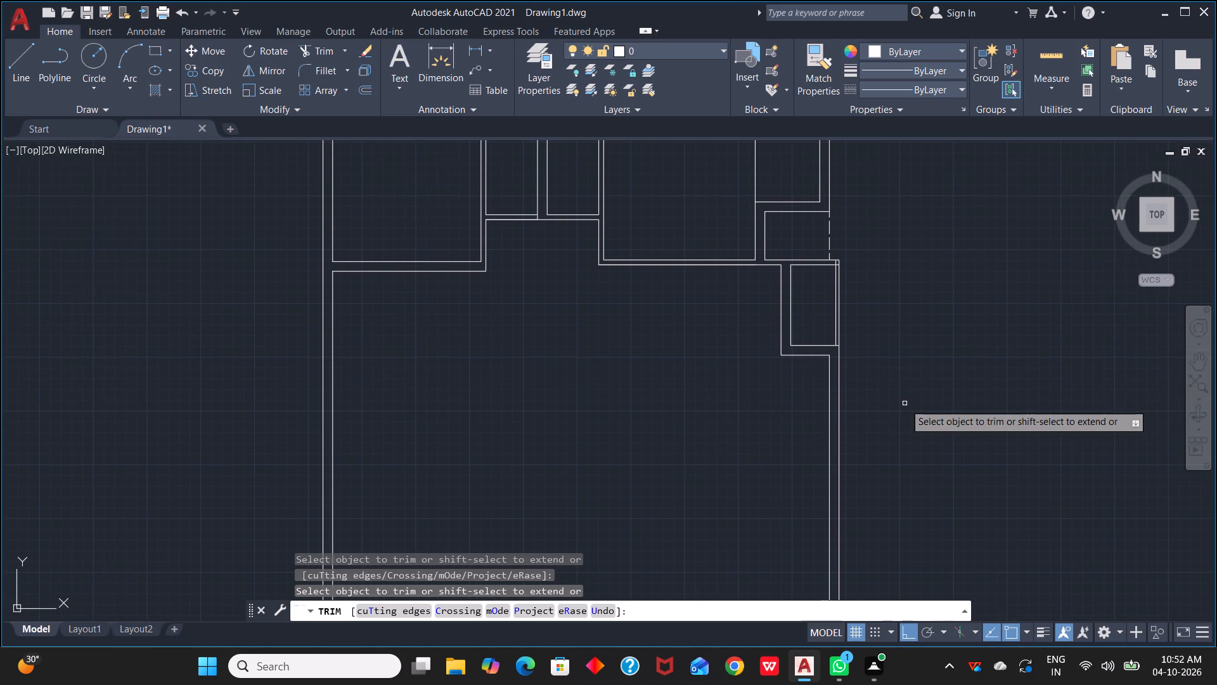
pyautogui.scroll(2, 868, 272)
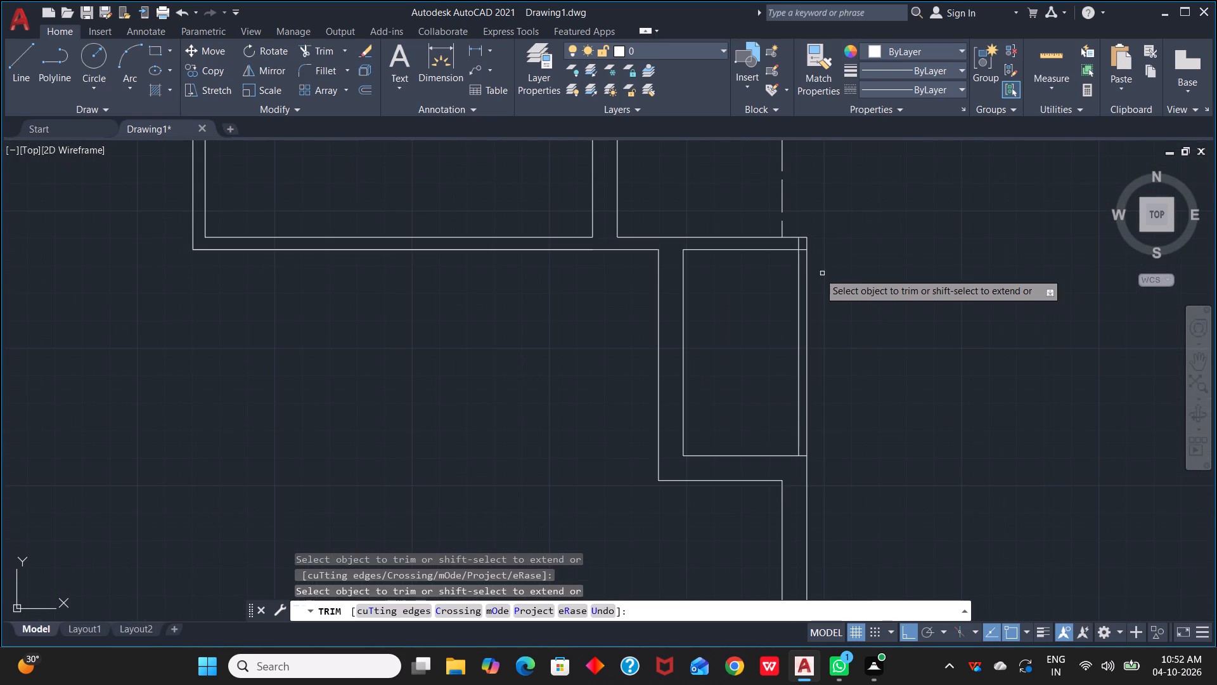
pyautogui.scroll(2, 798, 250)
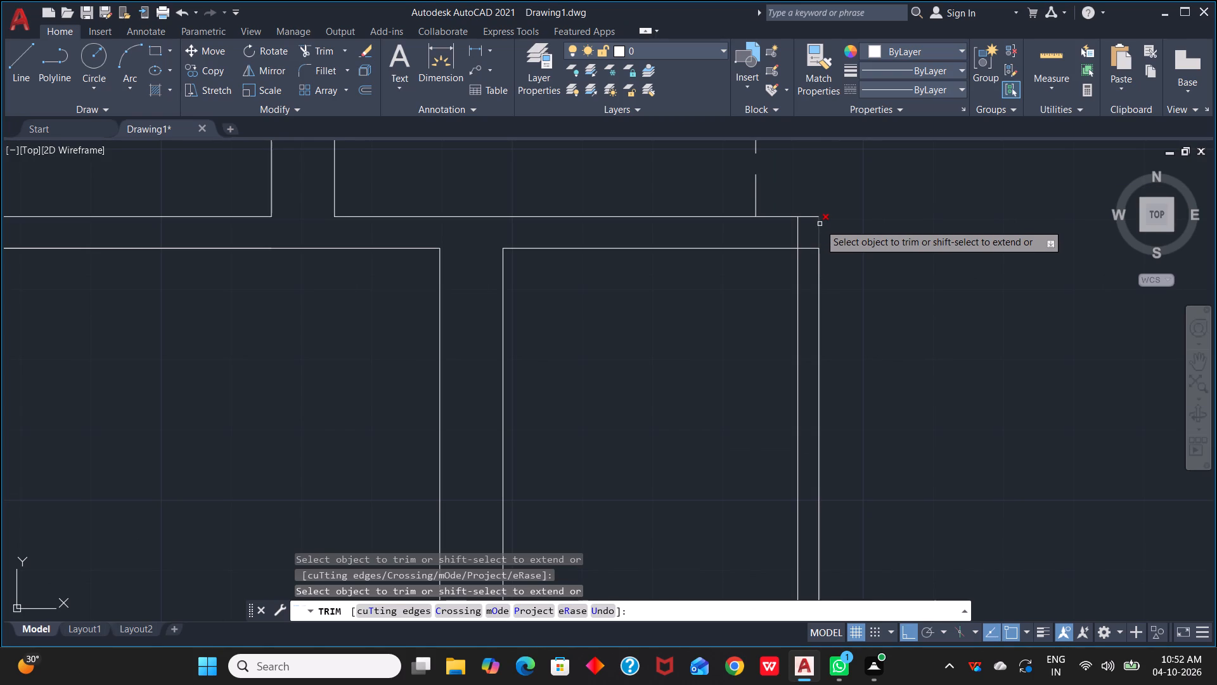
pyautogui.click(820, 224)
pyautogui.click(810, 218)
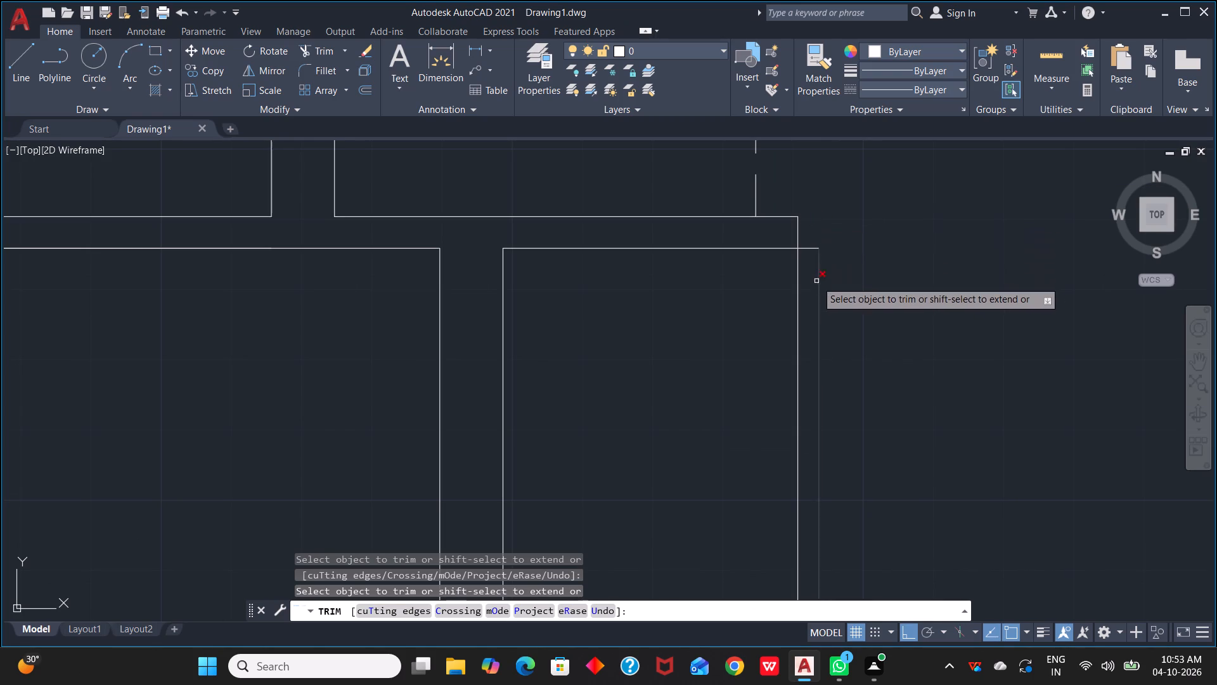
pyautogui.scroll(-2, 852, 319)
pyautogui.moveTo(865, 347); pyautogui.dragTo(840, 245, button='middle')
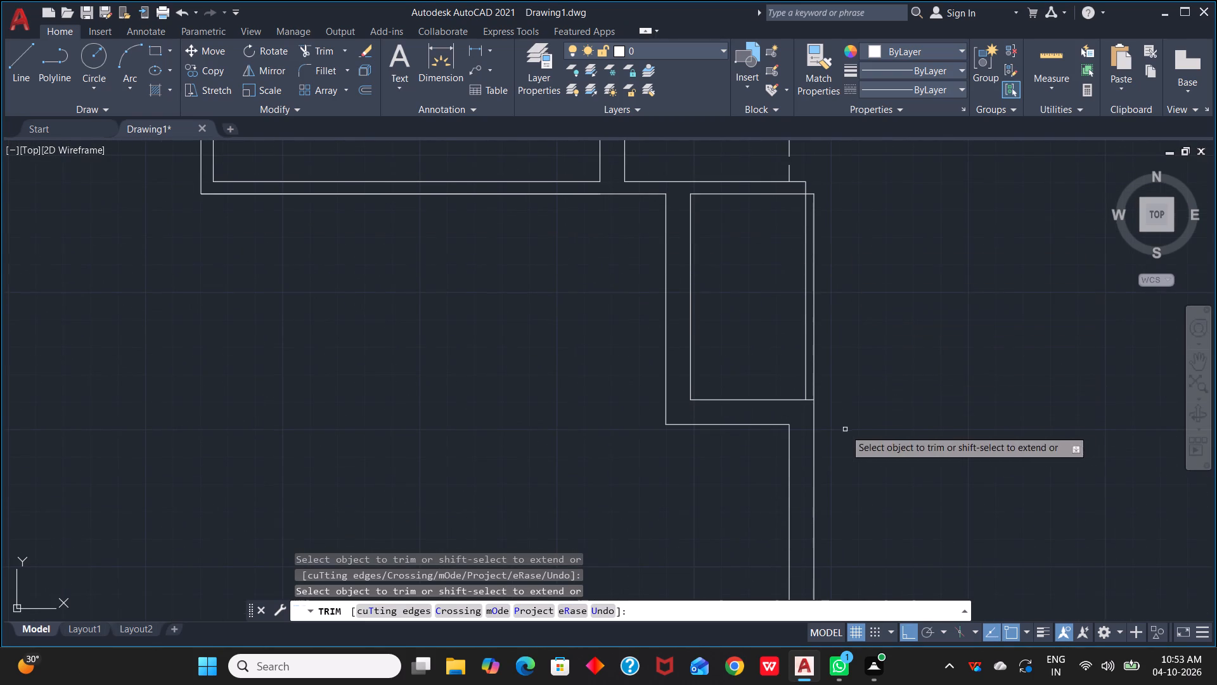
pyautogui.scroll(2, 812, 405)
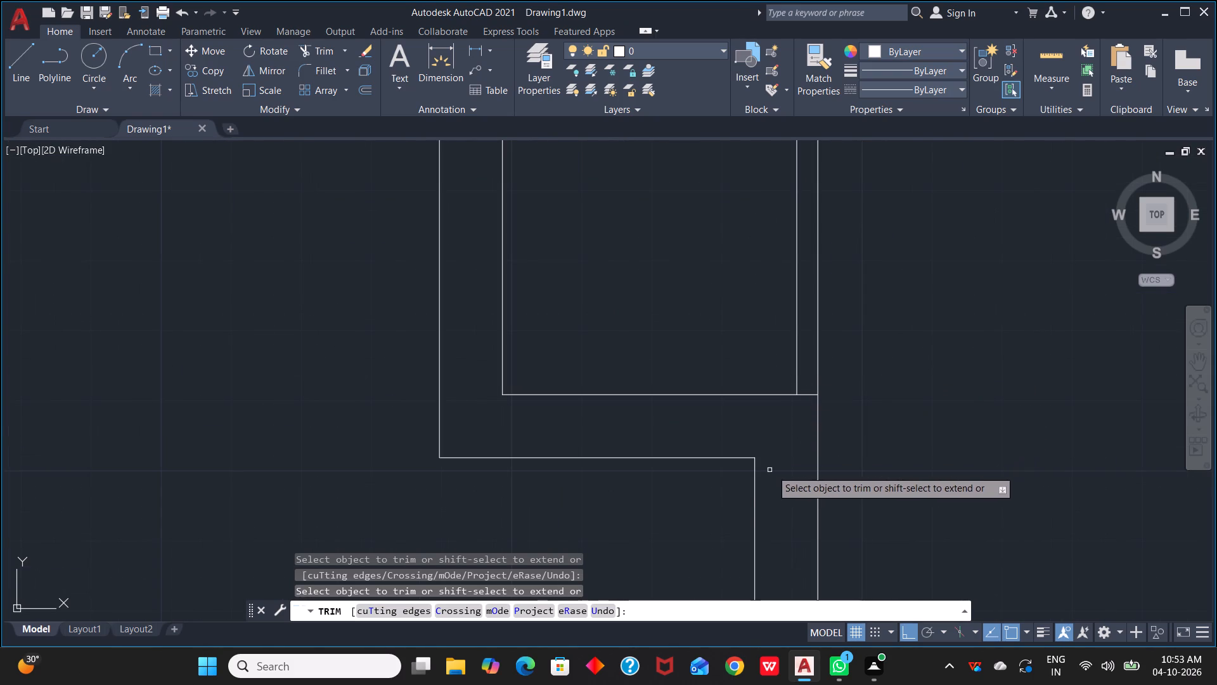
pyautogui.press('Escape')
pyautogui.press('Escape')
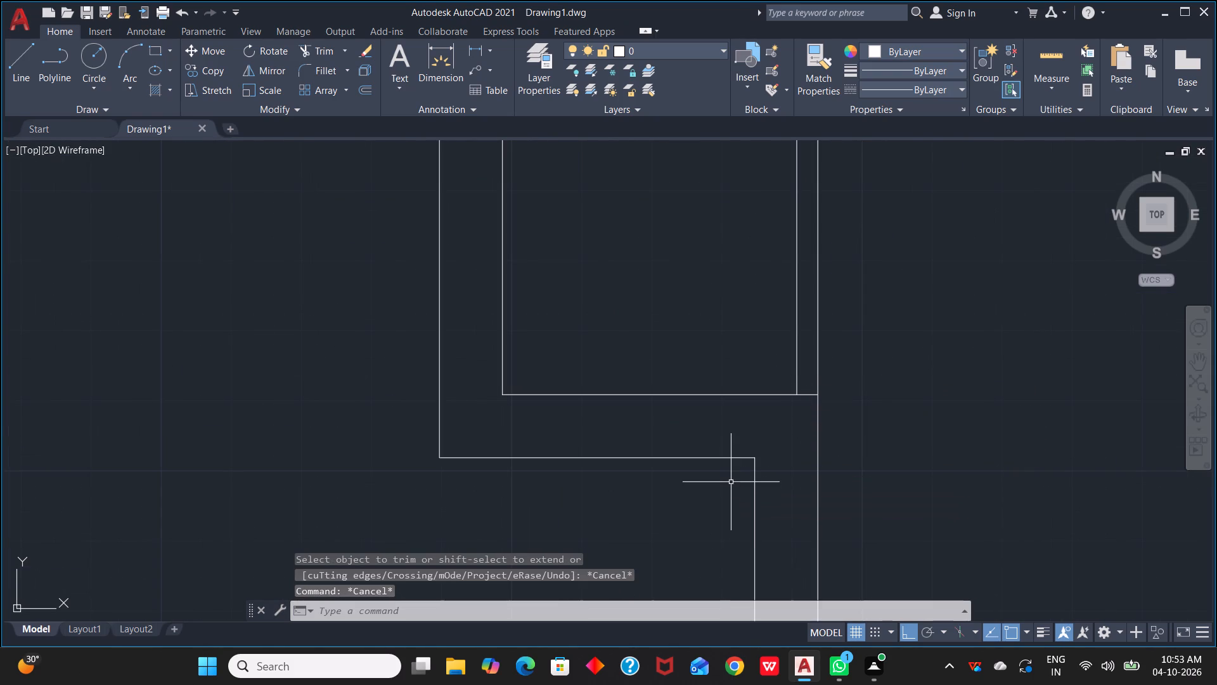
# Extend the small room's bottom wall line to the outer wall's outer line, and the 3" offset line down to it.
pyautogui.press('e')
pyautogui.press('x')
pyautogui.press('space')
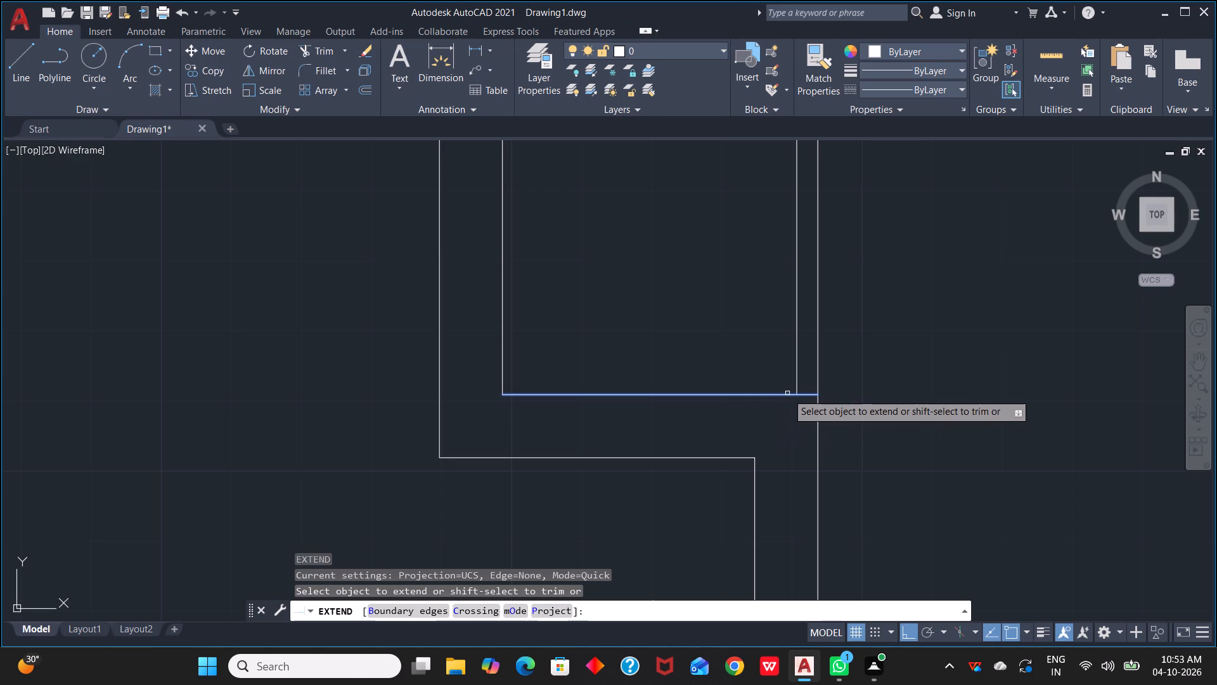
pyautogui.click(740, 455)
pyautogui.click(741, 462)
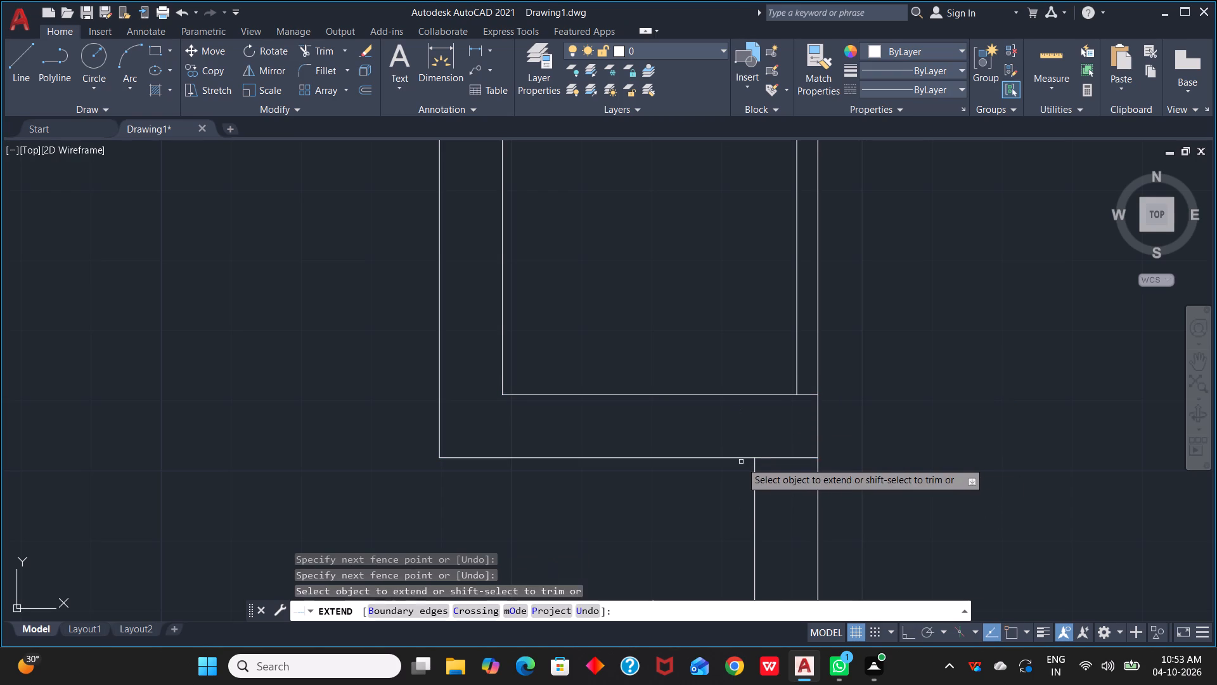
pyautogui.click(796, 373)
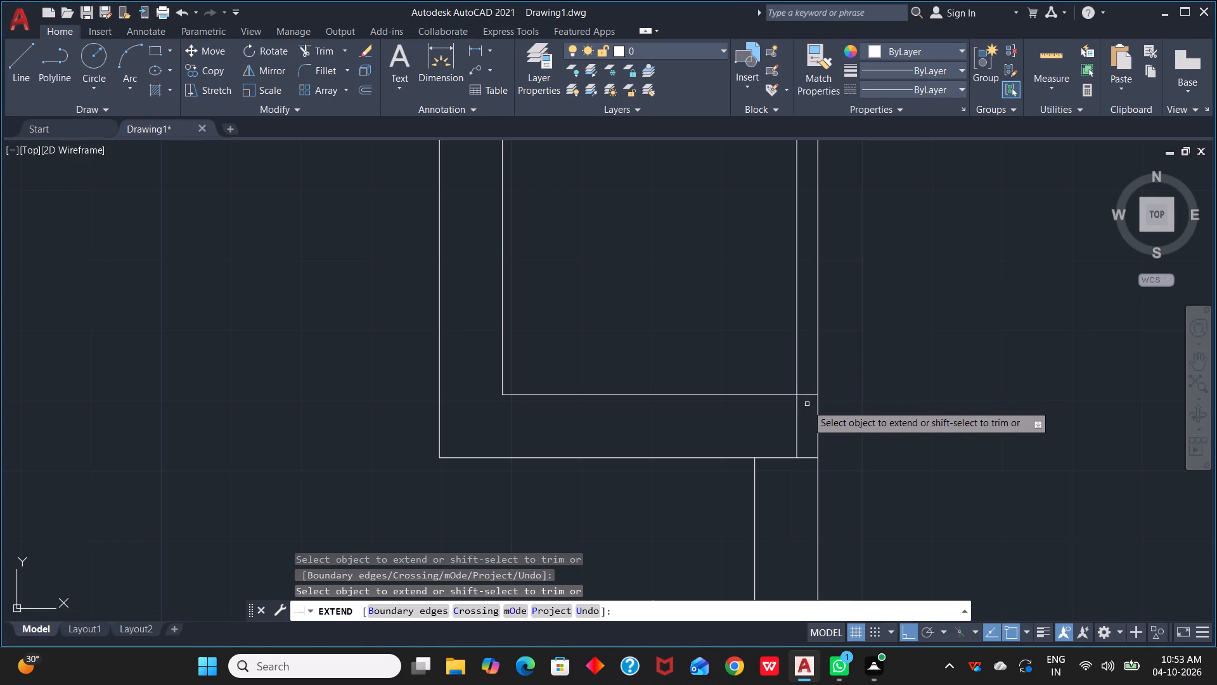
pyautogui.scroll(-1, 806, 408)
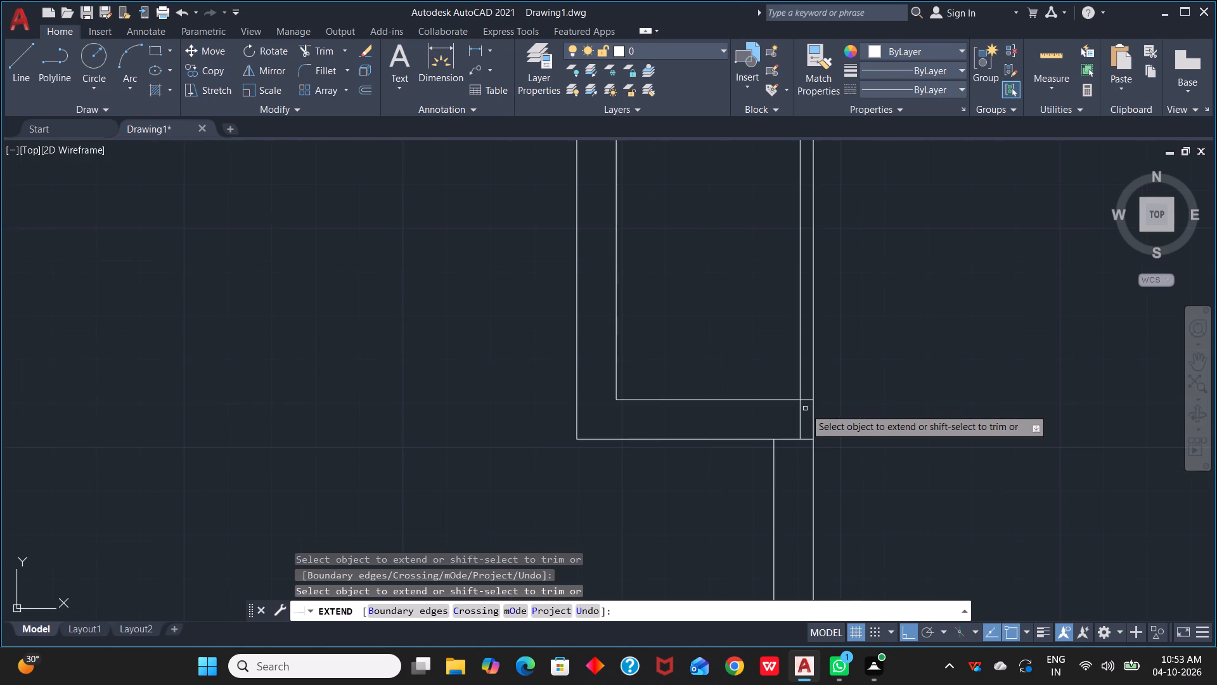
pyautogui.scroll(-1, 805, 408)
pyautogui.moveTo(805, 408); pyautogui.dragTo(808, 497, button='middle')
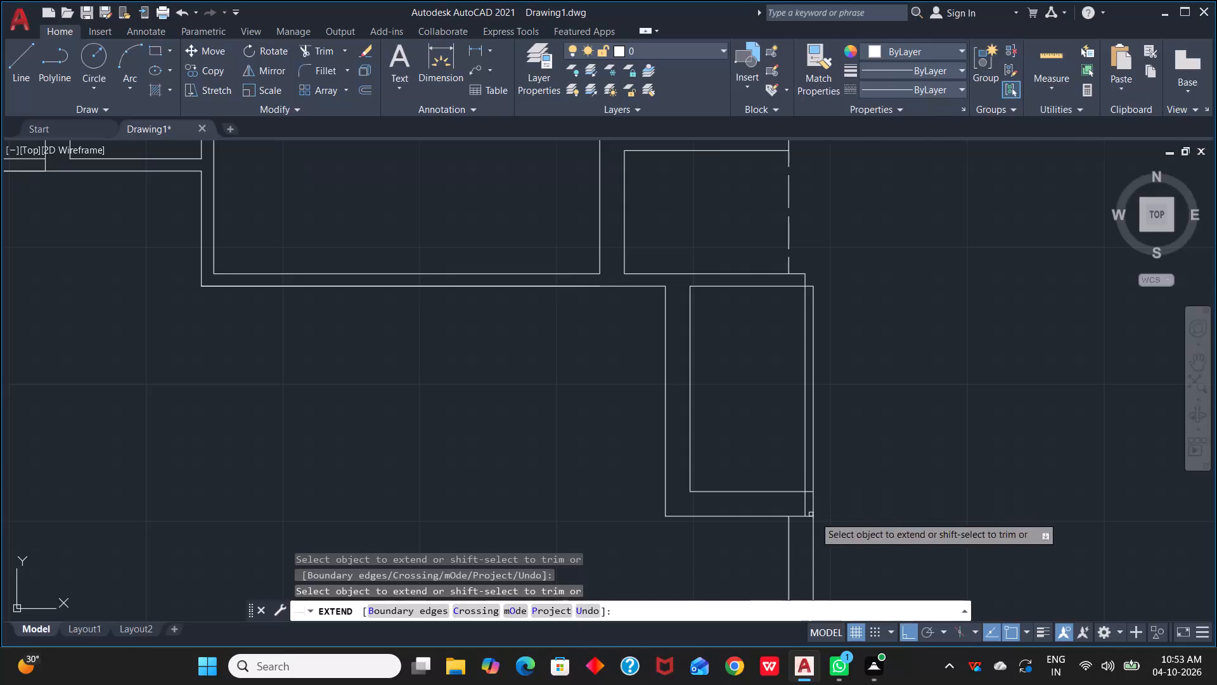
pyautogui.press('Escape')
# Draw a 3" line outward from the top of the offset line, continuing down to the outer line's top end to close the corner.
pyautogui.scroll(1, 813, 348)
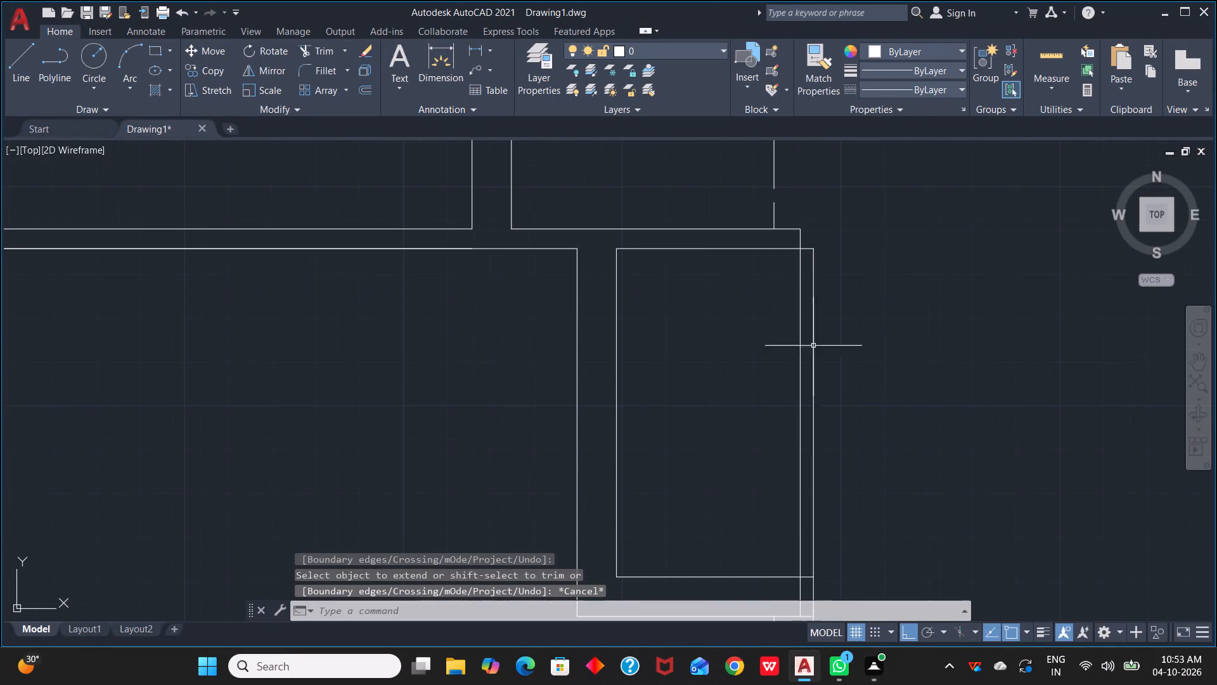
pyautogui.scroll(2, 821, 310)
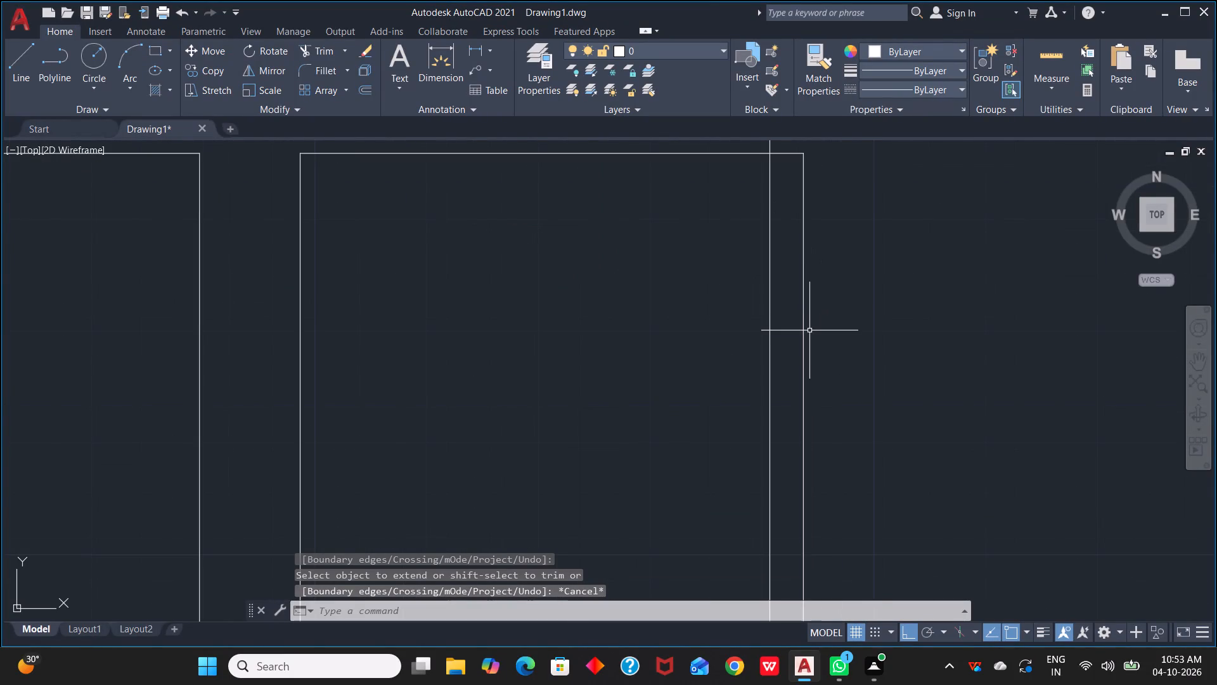
pyautogui.scroll(-1, 810, 334)
pyautogui.moveTo(834, 264); pyautogui.dragTo(851, 443, button='middle')
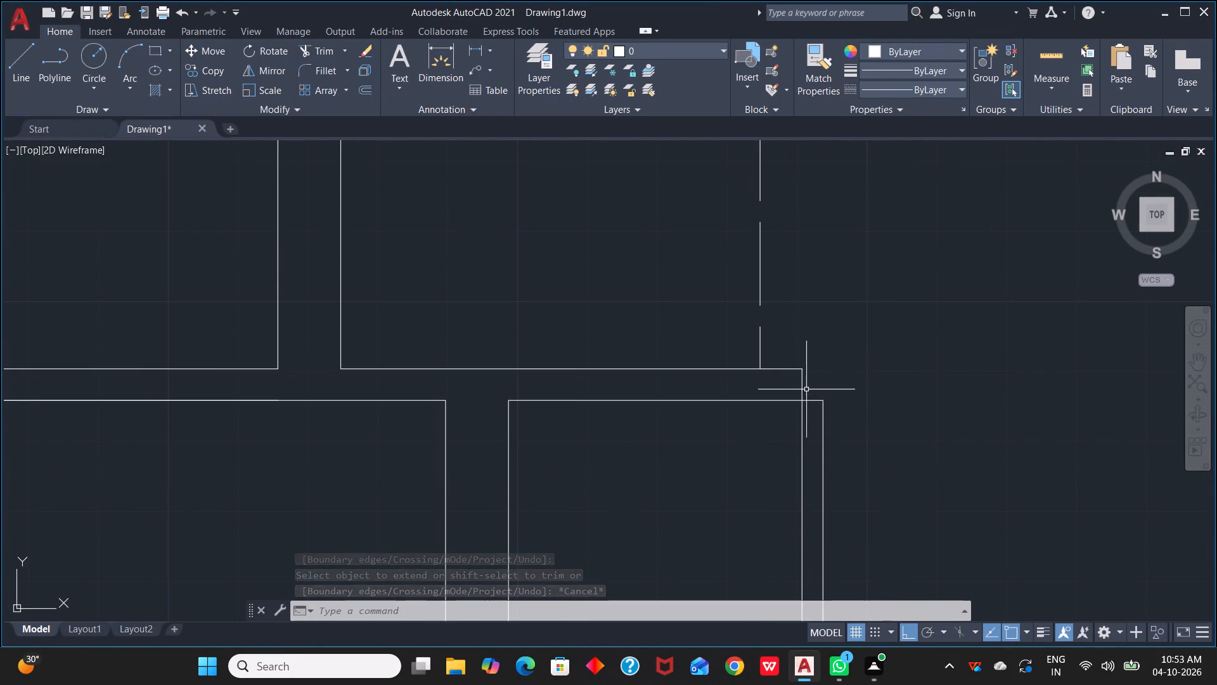
pyautogui.press('Escape')
pyautogui.press('Escape')
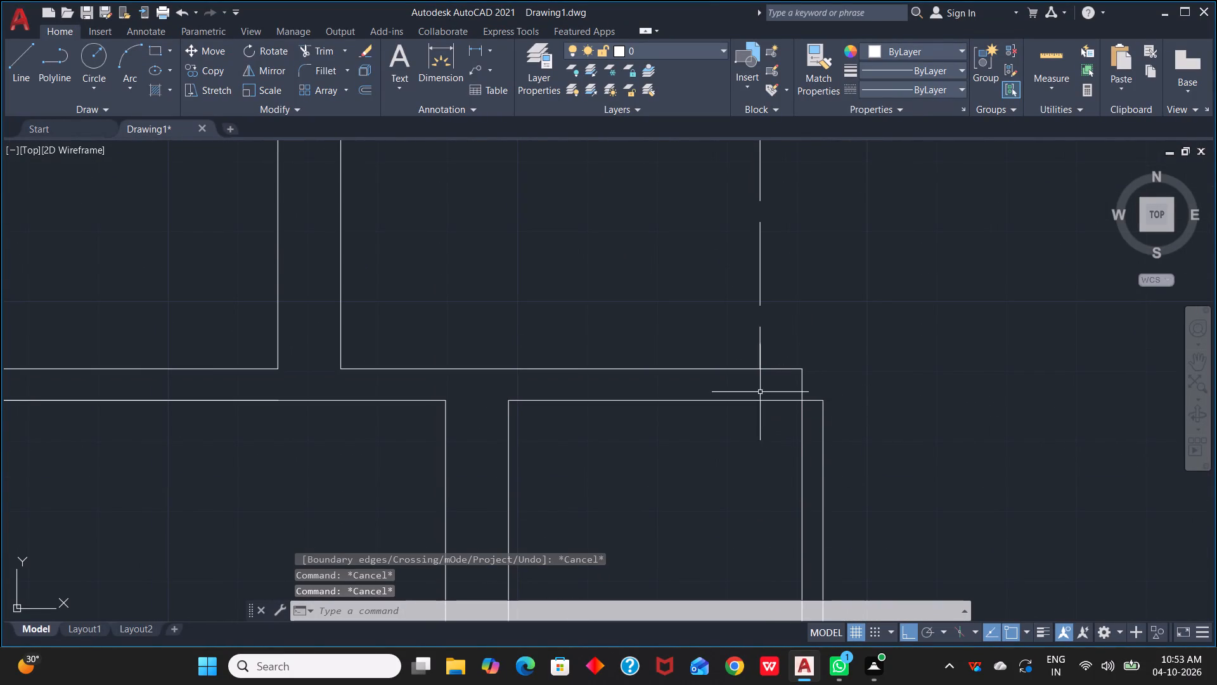
pyautogui.write('l')
pyautogui.press('space')
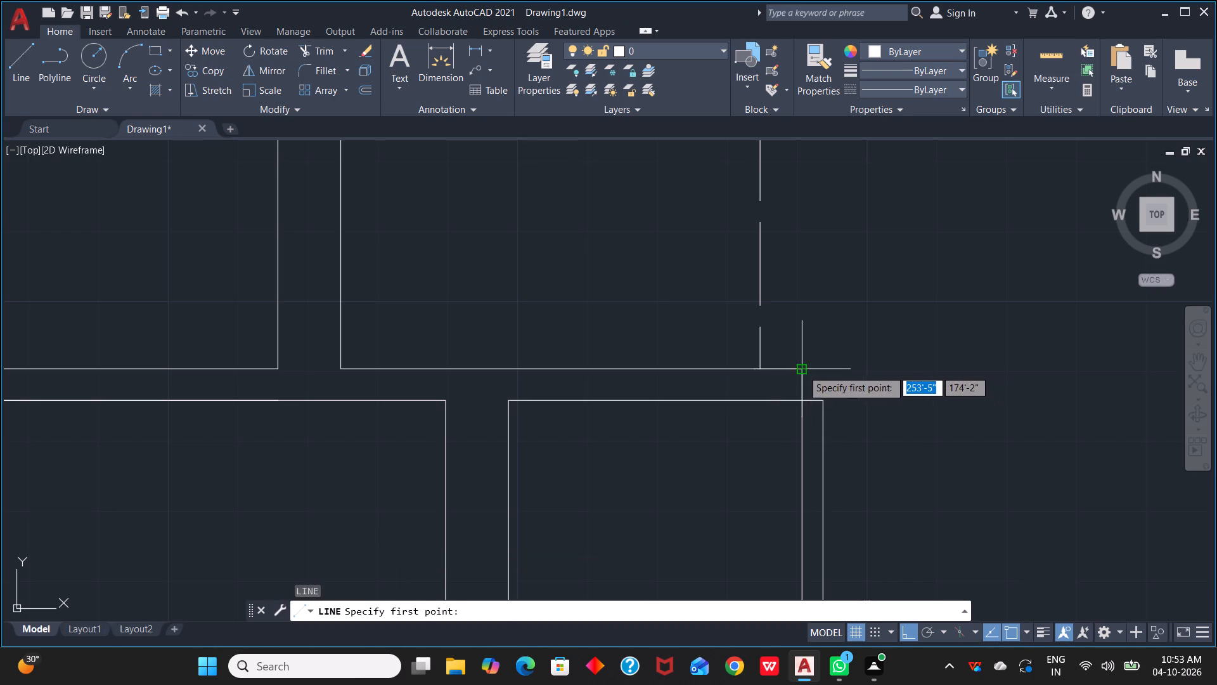
pyautogui.click(802, 370)
pyautogui.scroll(3, 830, 372)
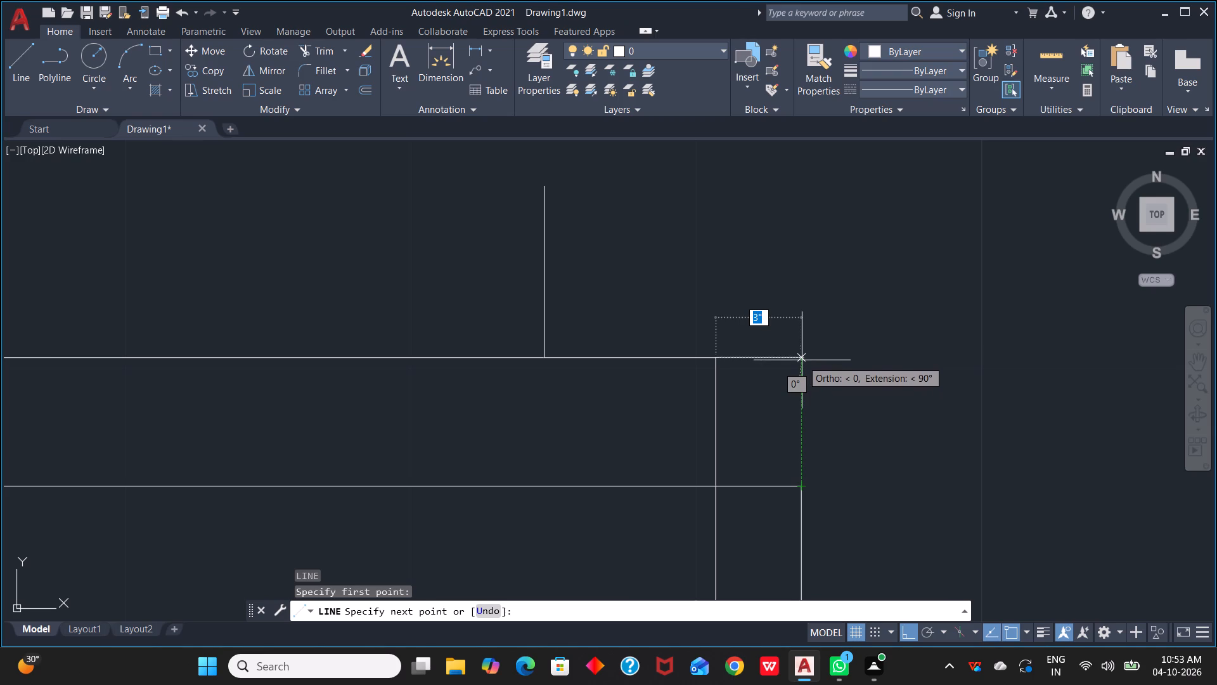
pyautogui.click(802, 360)
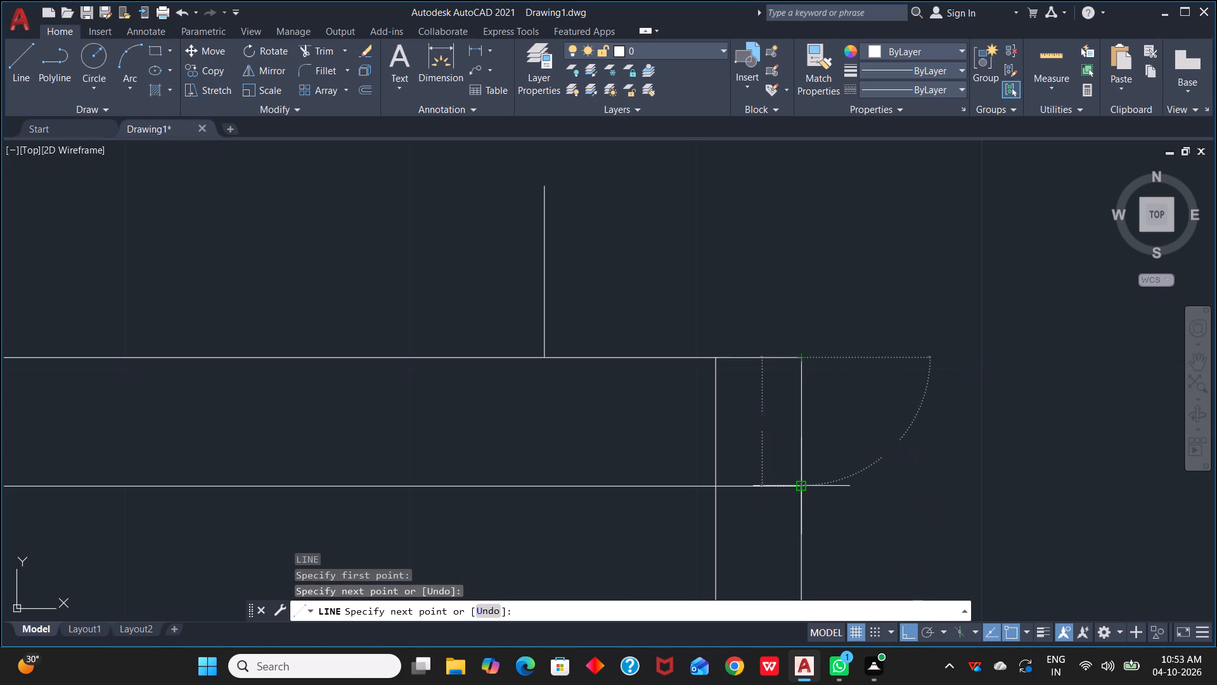
pyautogui.click(799, 482)
pyautogui.press('Escape')
pyautogui.scroll(-2, 870, 503)
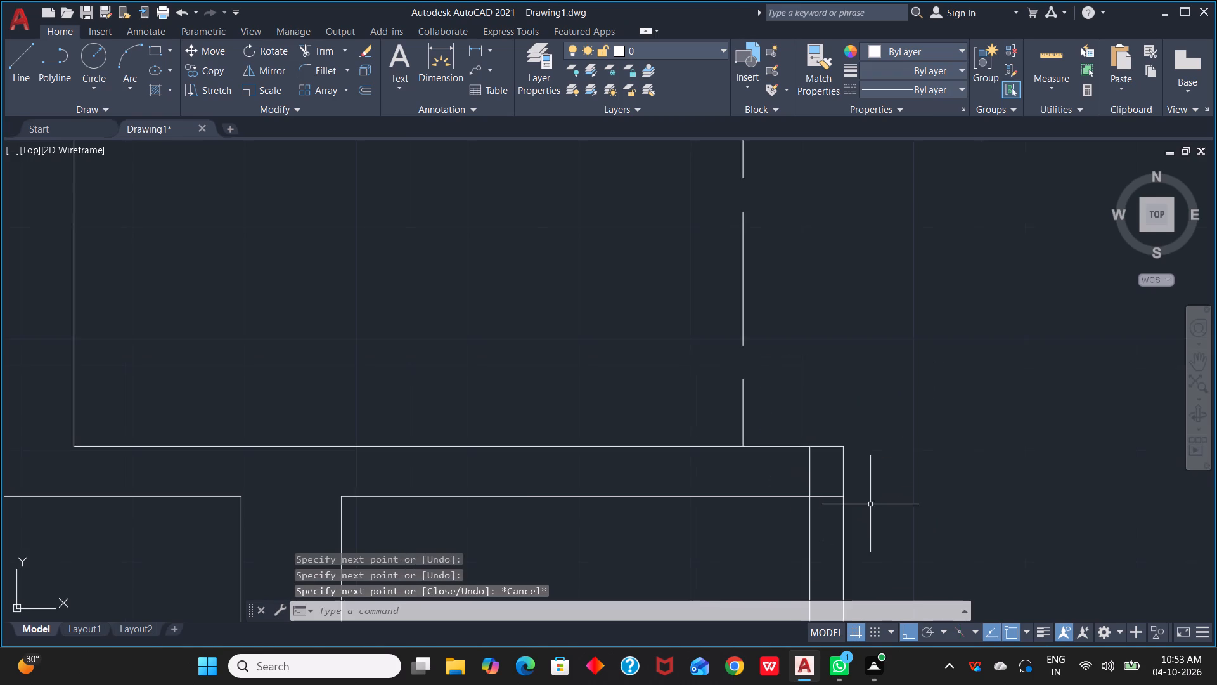
pyautogui.scroll(-1, 866, 499)
pyautogui.middleClick(873, 511)
pyautogui.press('Escape')
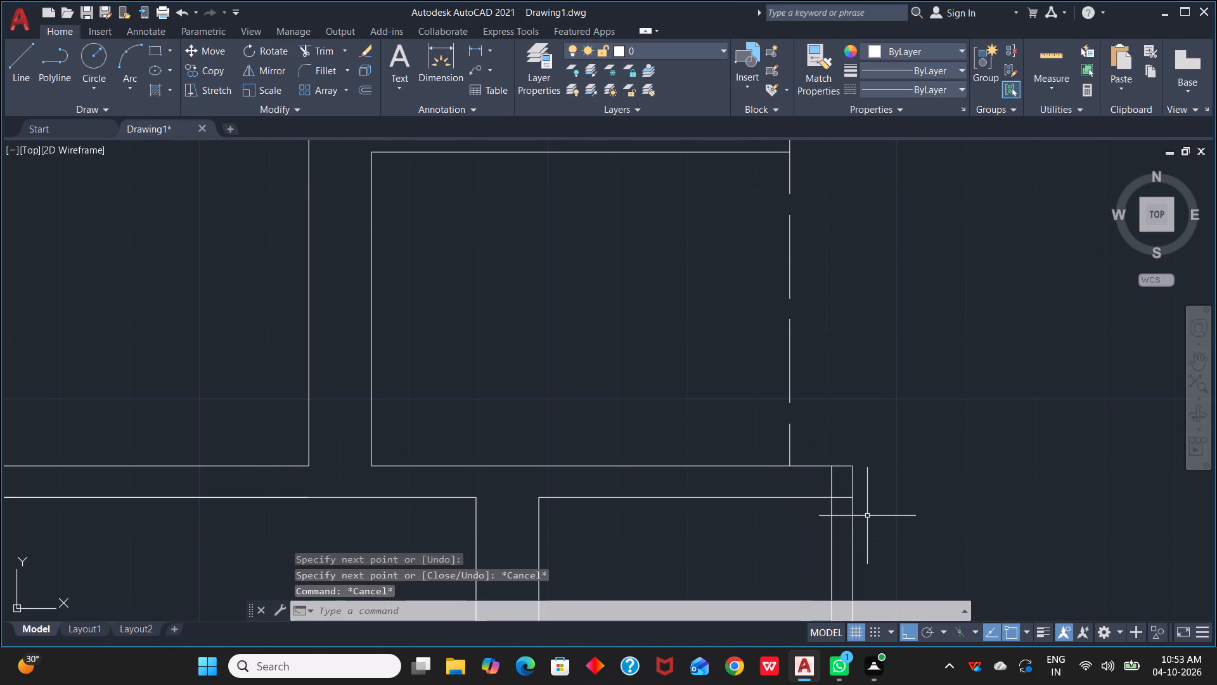
# Offset the short 3" line at the small room's upper outer corner 2" downward.
pyautogui.scroll(3, 868, 511)
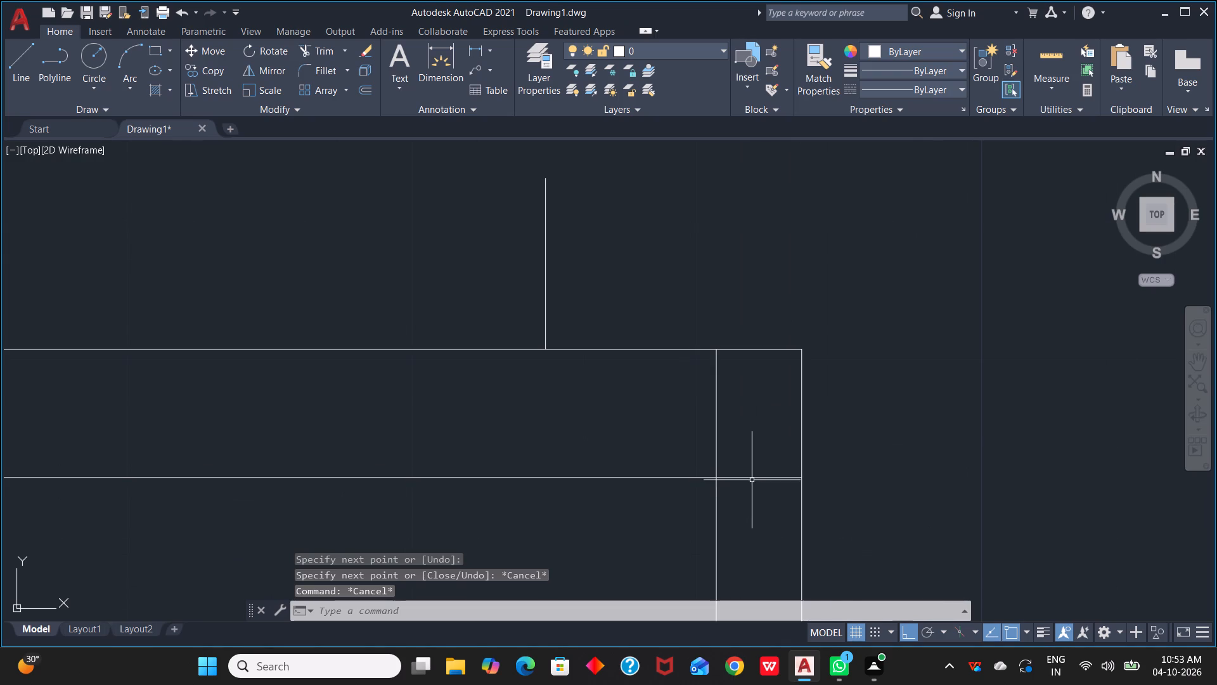
pyautogui.click(759, 350)
pyautogui.press('Escape')
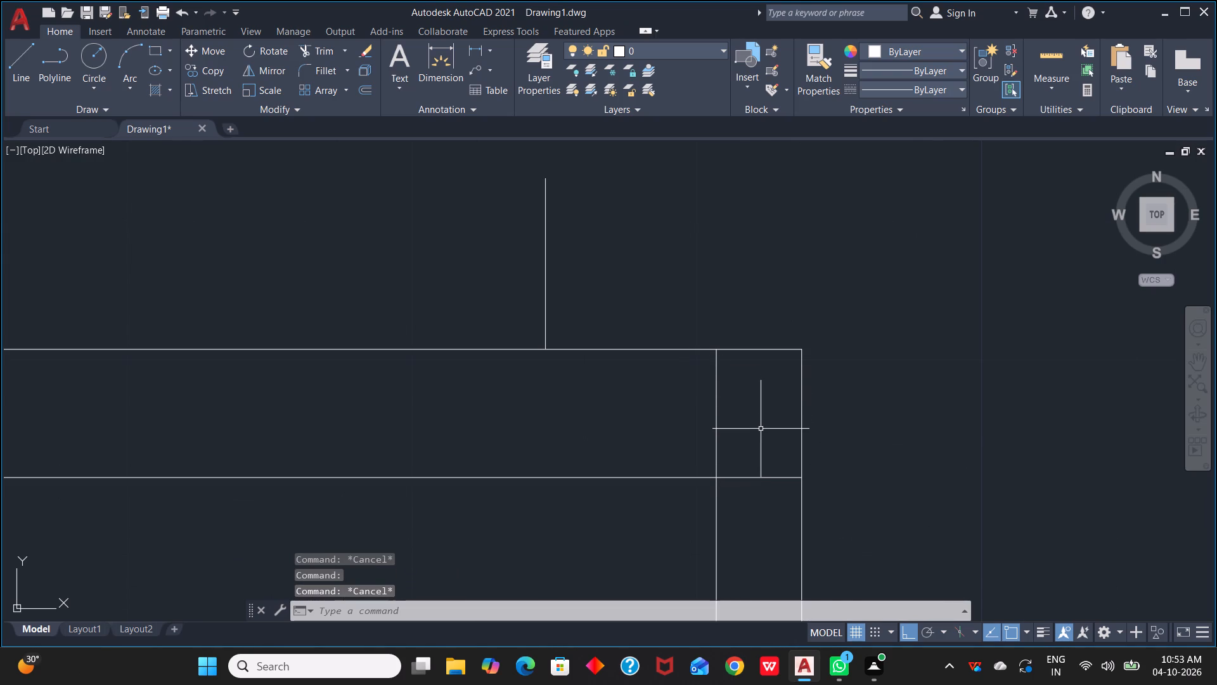
pyautogui.write('o')
pyautogui.press('space')
pyautogui.click(758, 350)
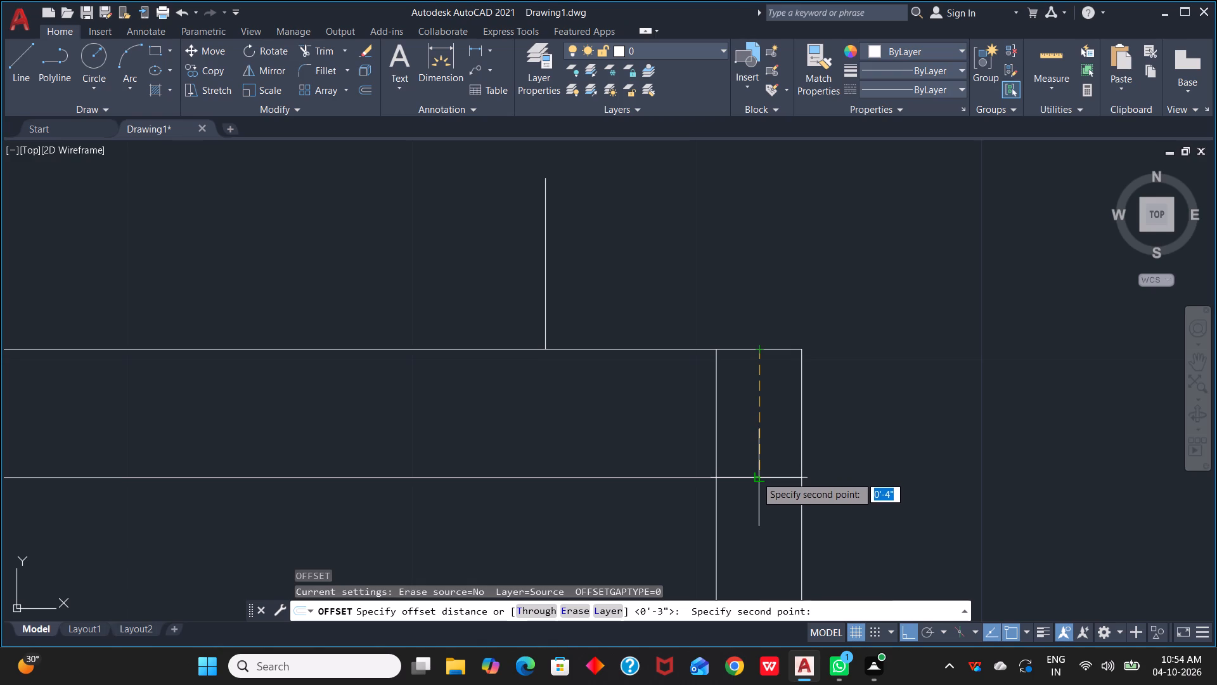
pyautogui.write('2"')
pyautogui.press('Return')
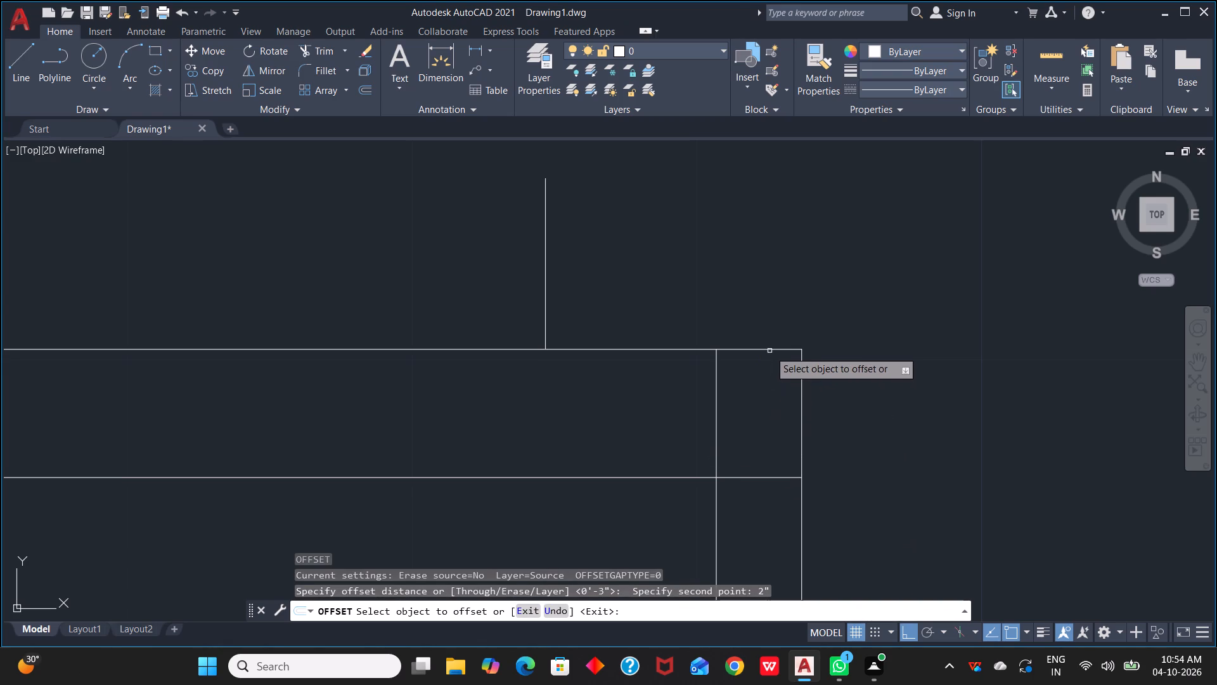
pyautogui.click(769, 349)
pyautogui.click(775, 393)
pyautogui.scroll(-2, 790, 500)
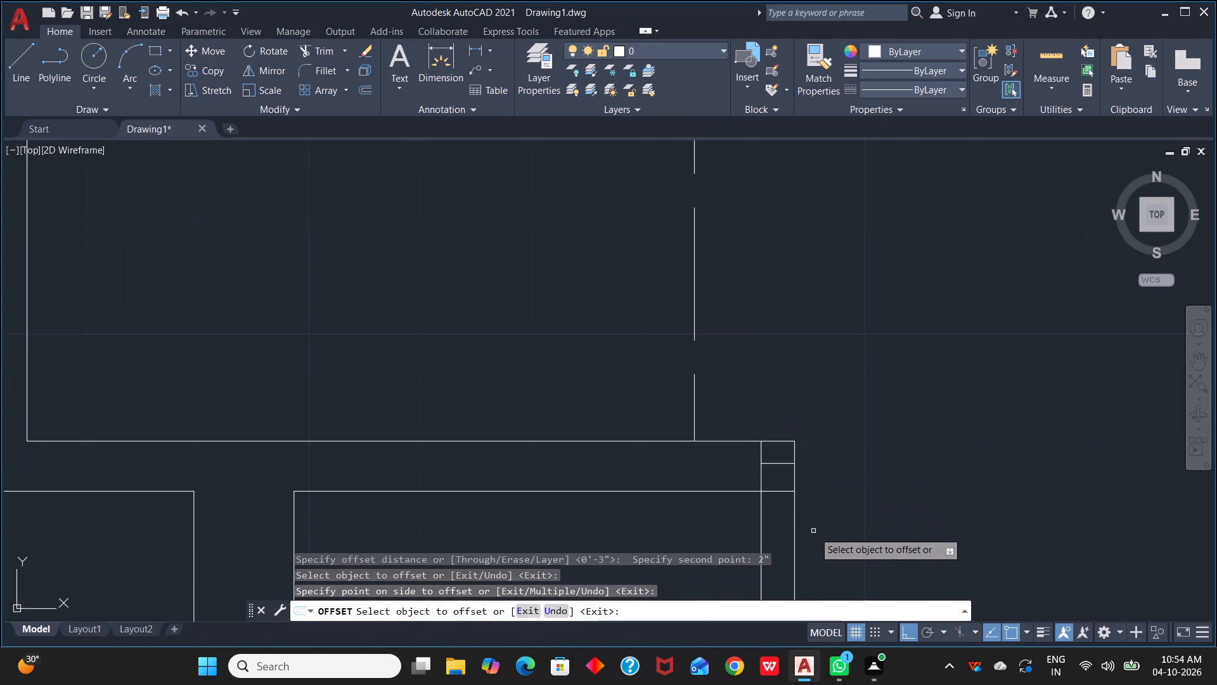
# Offset the small room's bottom wall line 4.5" upward, into the wall thickness.
pyautogui.moveTo(816, 532); pyautogui.dragTo(833, 158, button='middle')
pyautogui.scroll(-3, 846, 371)
pyautogui.moveTo(860, 477); pyautogui.dragTo(801, 277, button='middle')
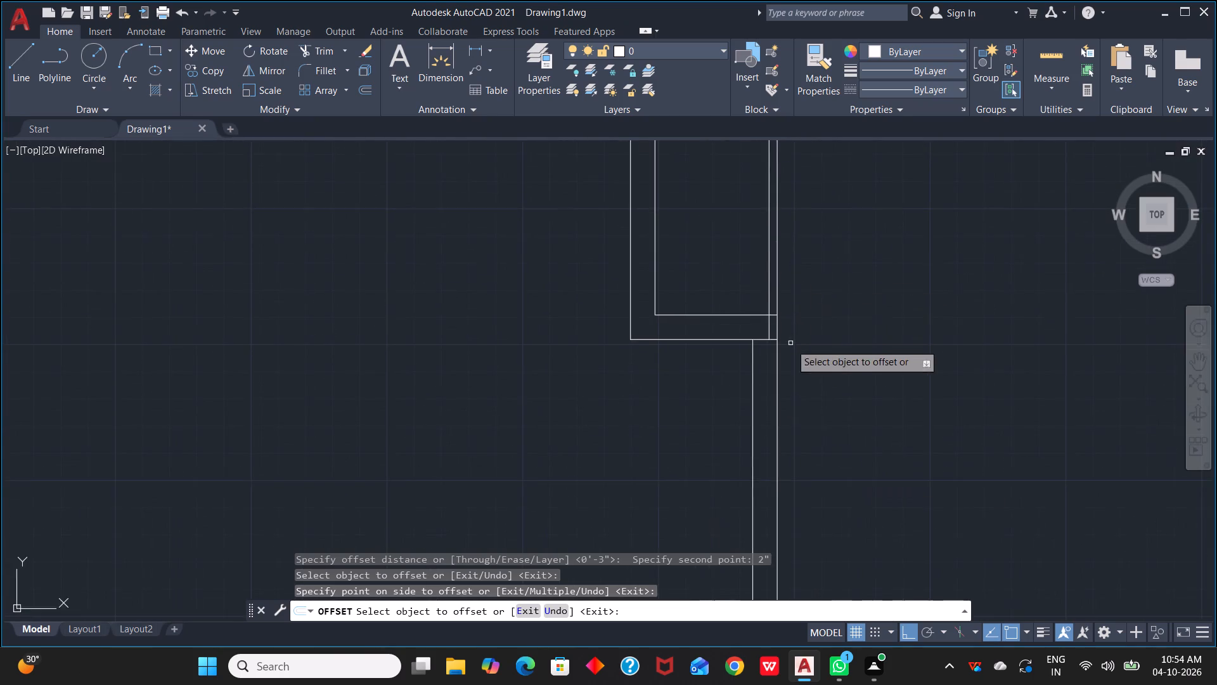
pyautogui.scroll(4, 789, 342)
pyautogui.click(697, 335)
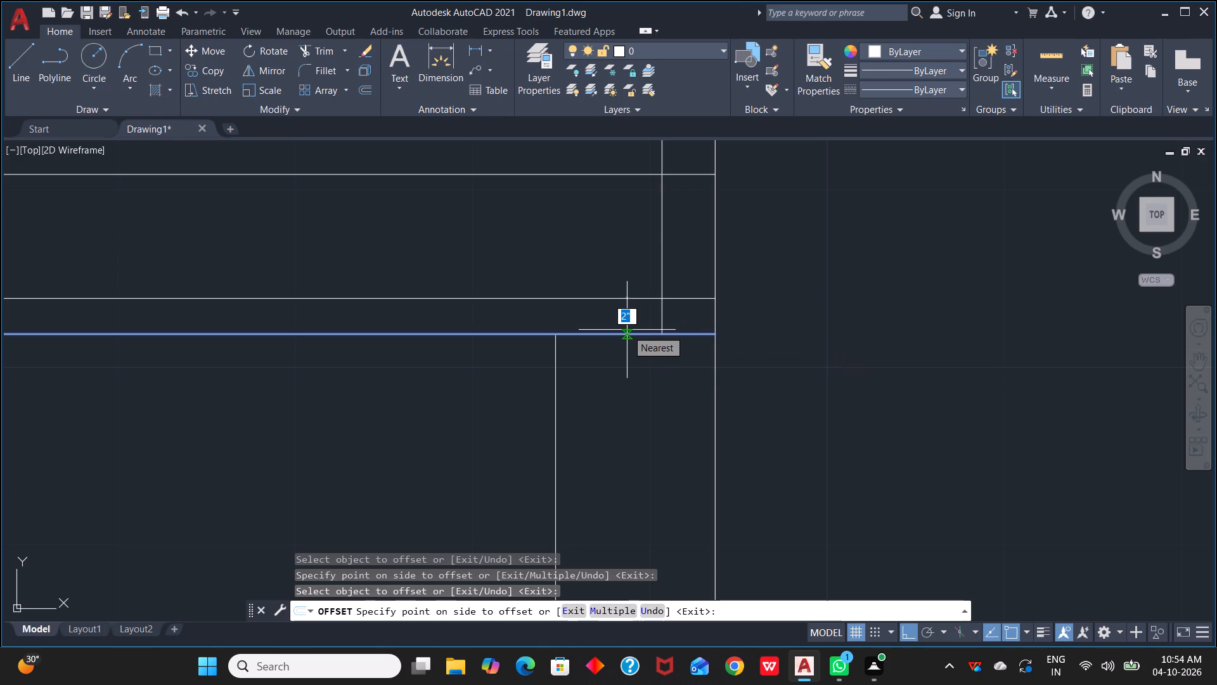
pyautogui.write('4.5"')
pyautogui.press('space')
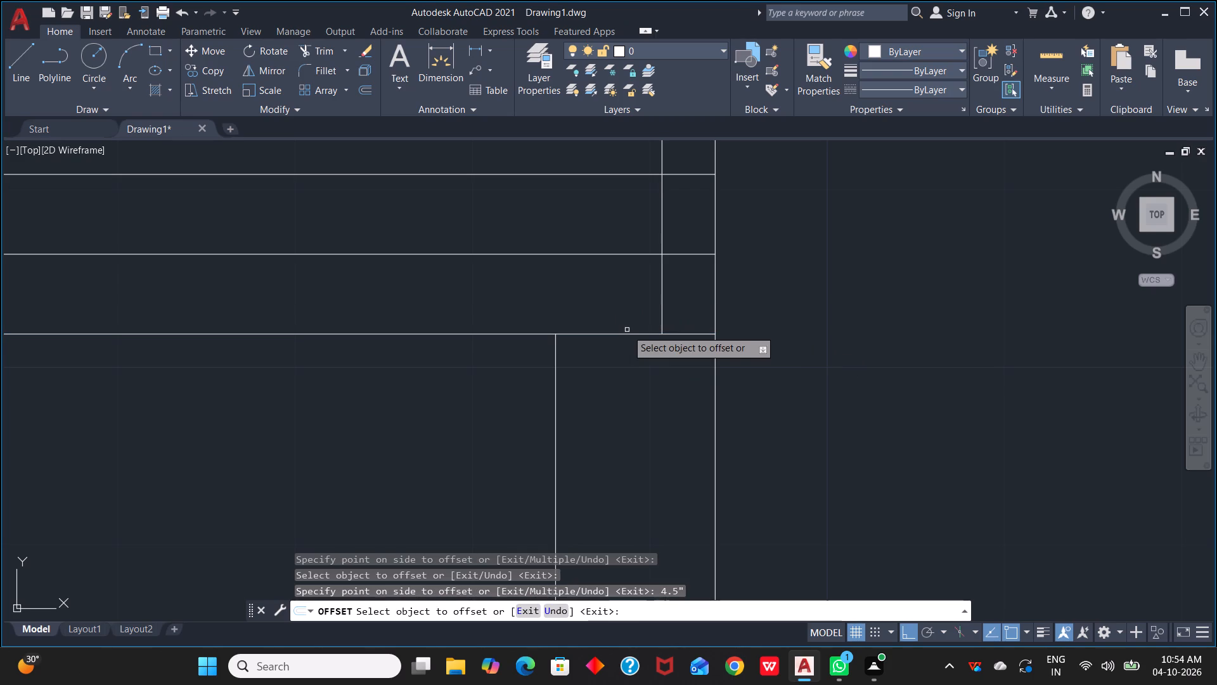
# Trim the 3" strip above the 2" offset line at the small room's upper outer corner, and the inner wall line crossing it.
pyautogui.scroll(-3, 650, 261)
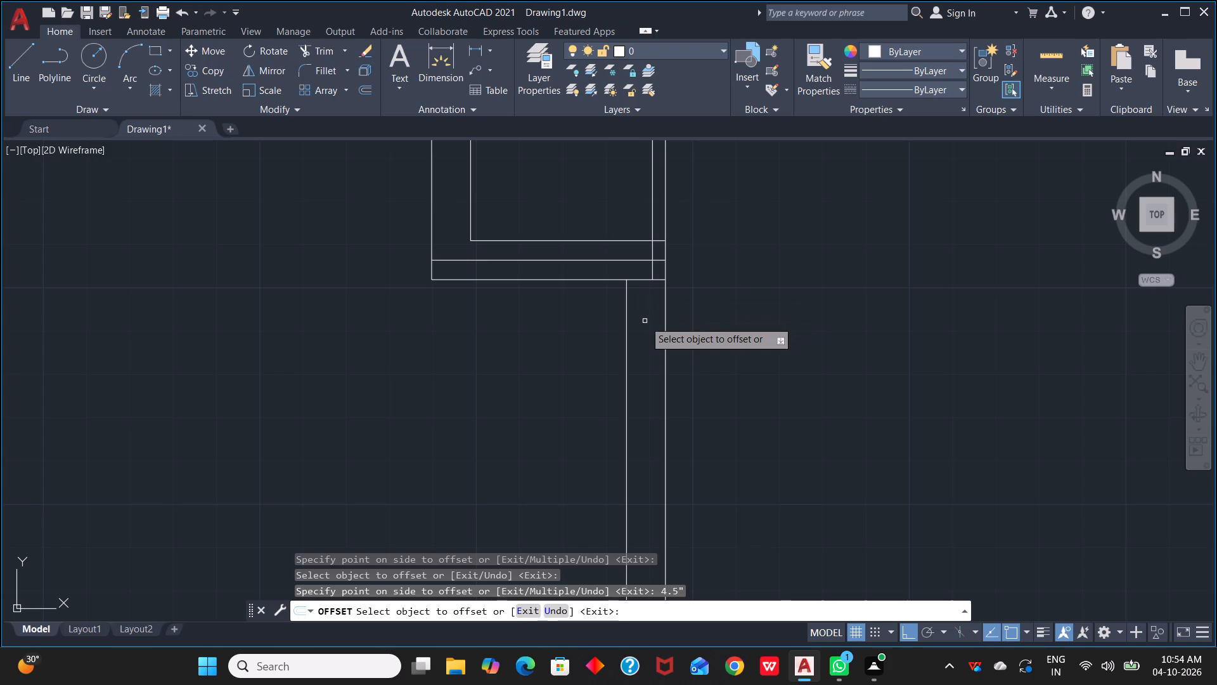
pyautogui.scroll(-1, 583, 230)
pyautogui.moveTo(591, 249); pyautogui.dragTo(631, 448, button='middle')
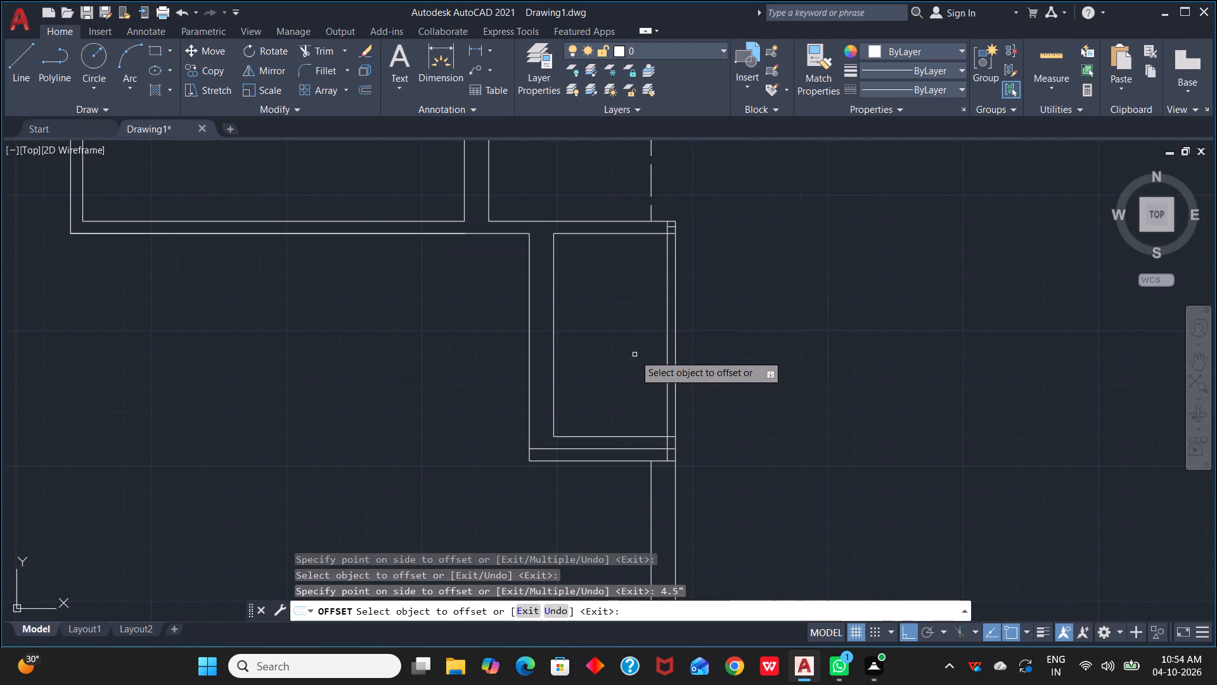
pyautogui.scroll(1, 634, 355)
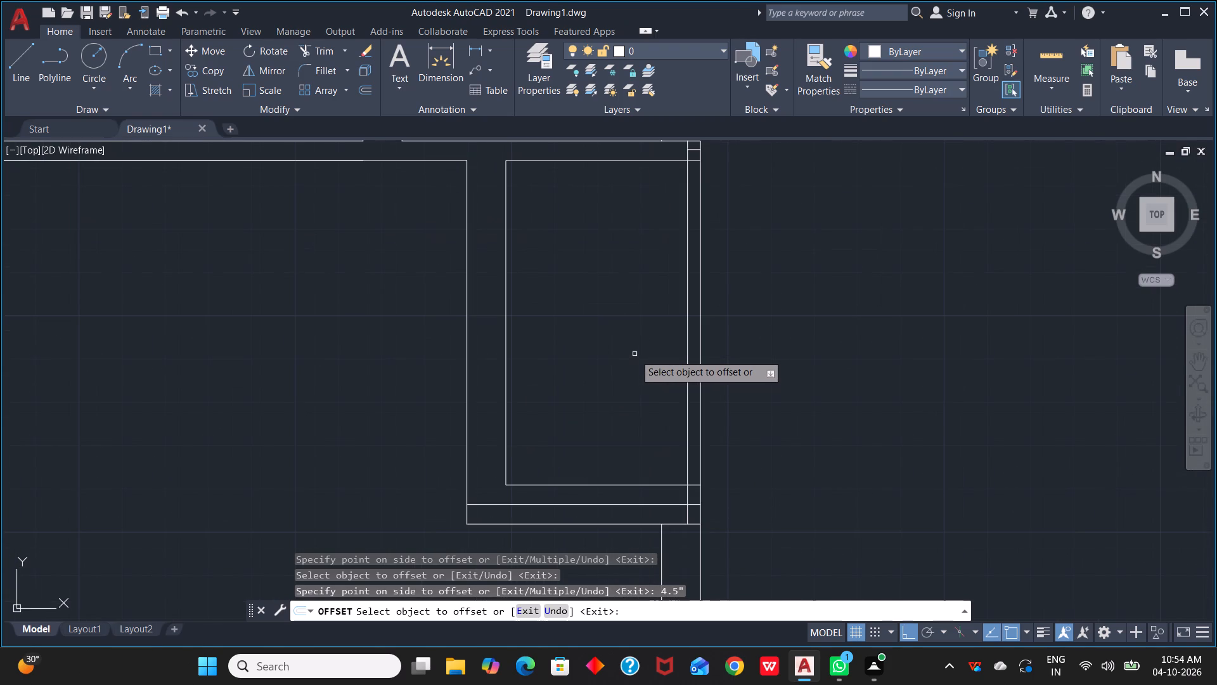
pyautogui.press('Escape')
pyautogui.write('tr')
pyautogui.press('space')
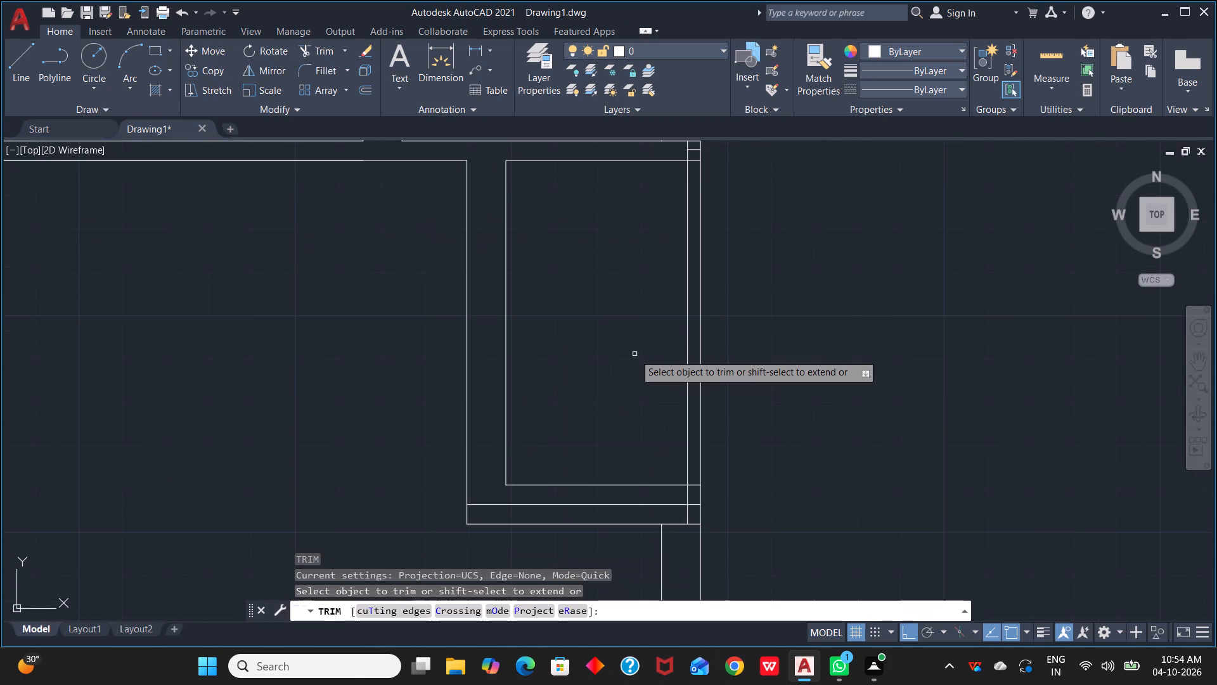
pyautogui.scroll(-1, 728, 250)
pyautogui.moveTo(729, 249); pyautogui.dragTo(744, 506, button='middle')
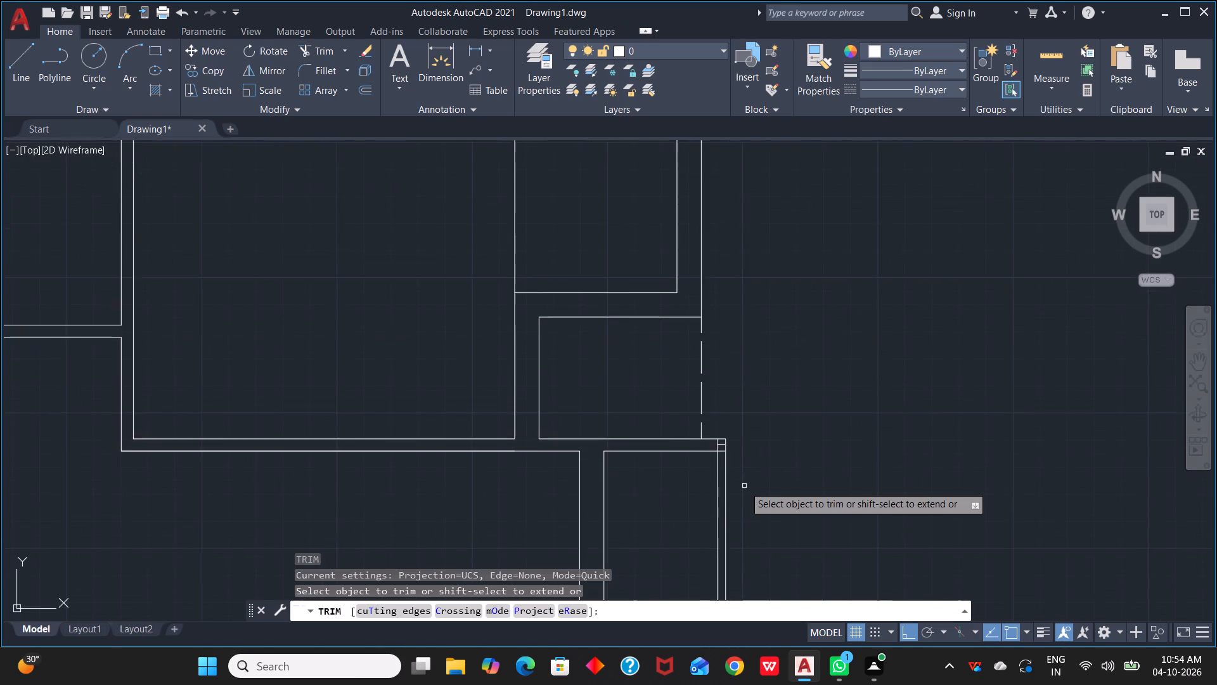
pyautogui.scroll(4, 744, 480)
pyautogui.click(606, 176)
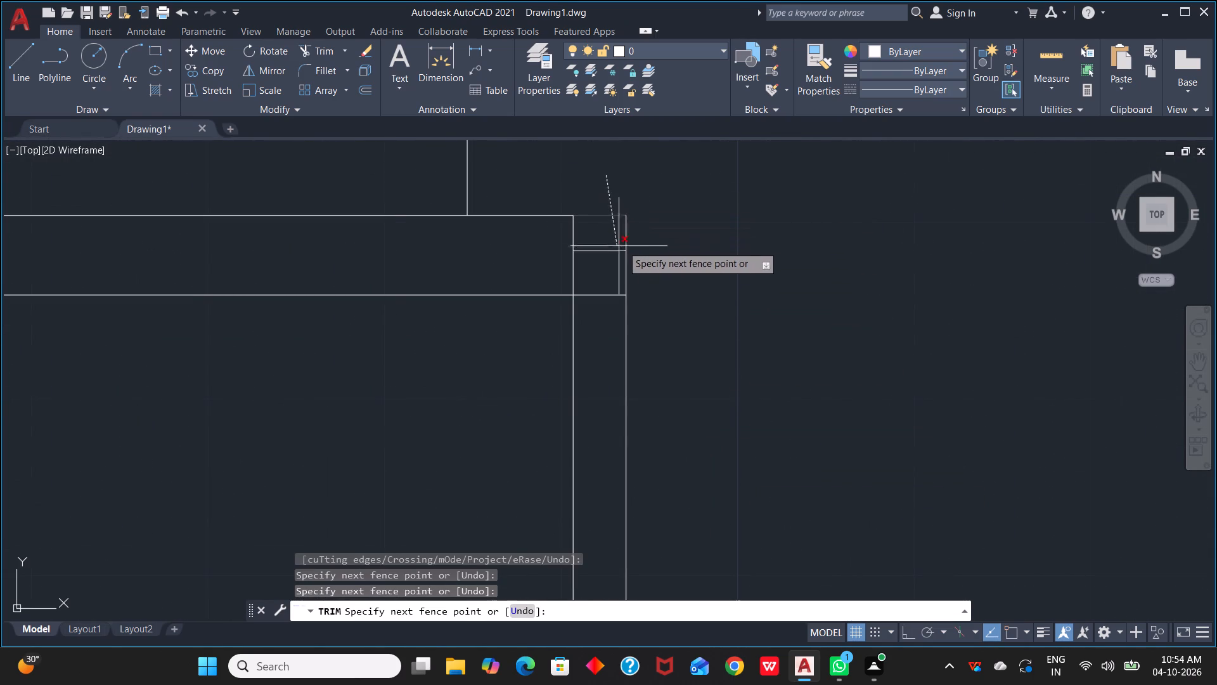
pyautogui.click(633, 240)
pyautogui.scroll(-2, 702, 289)
pyautogui.moveTo(744, 360); pyautogui.dragTo(750, 297, button='middle')
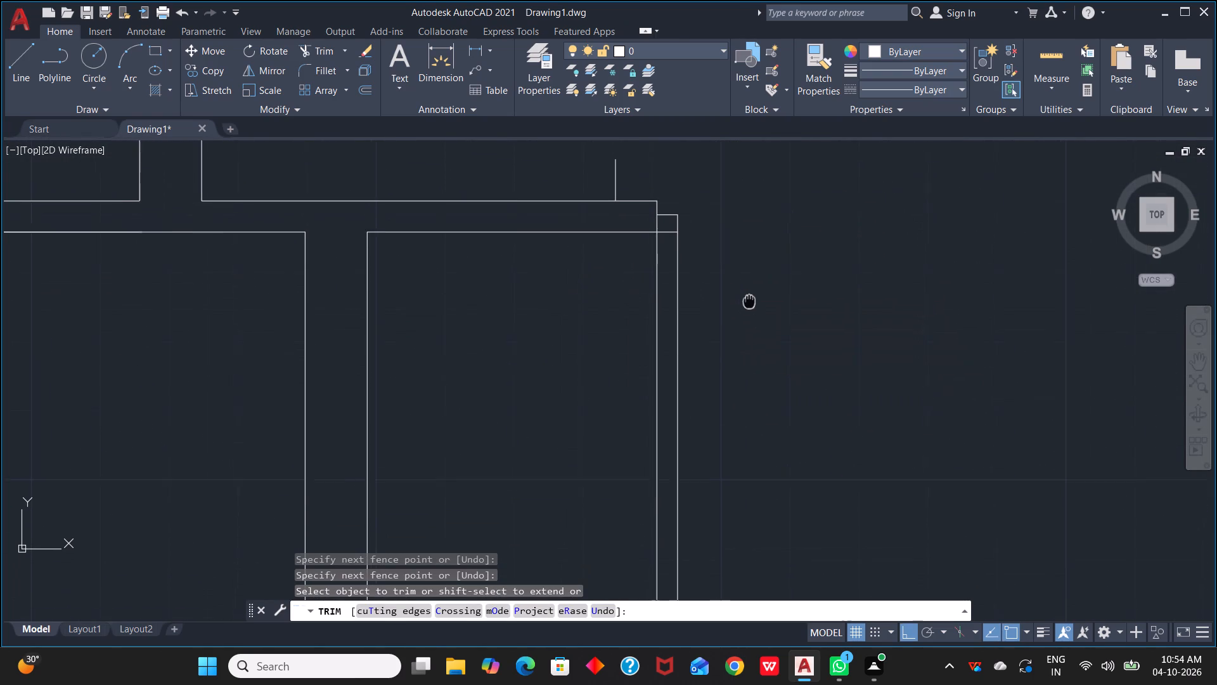
pyautogui.moveTo(750, 297); pyautogui.dragTo(751, 289, button='middle')
pyautogui.click(668, 219)
pyautogui.scroll(-1, 723, 258)
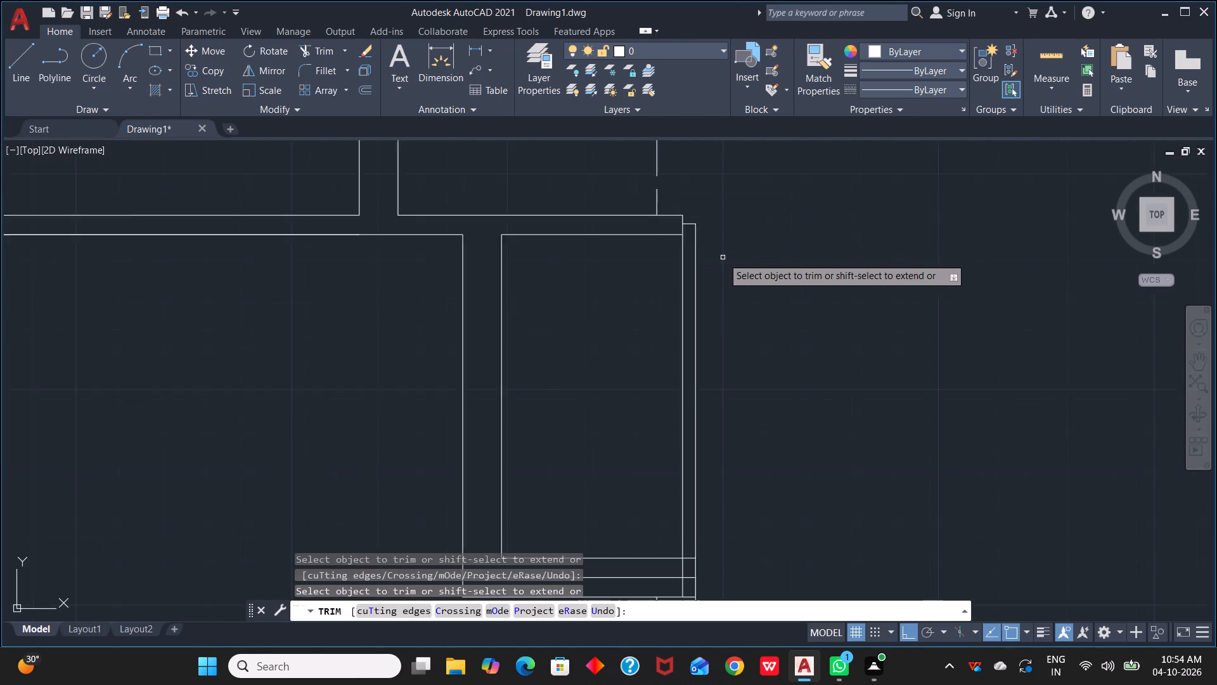
# Trim the bottom wall's two lines across the 3" strip, and the outer line below the 4.5" offset line.
pyautogui.scroll(-1, 723, 258)
pyautogui.moveTo(738, 341); pyautogui.dragTo(735, 181, button='middle')
pyautogui.scroll(2, 733, 273)
pyautogui.scroll(-1, 722, 278)
pyautogui.moveTo(722, 278); pyautogui.dragTo(821, 274, button='middle')
pyautogui.scroll(2, 808, 284)
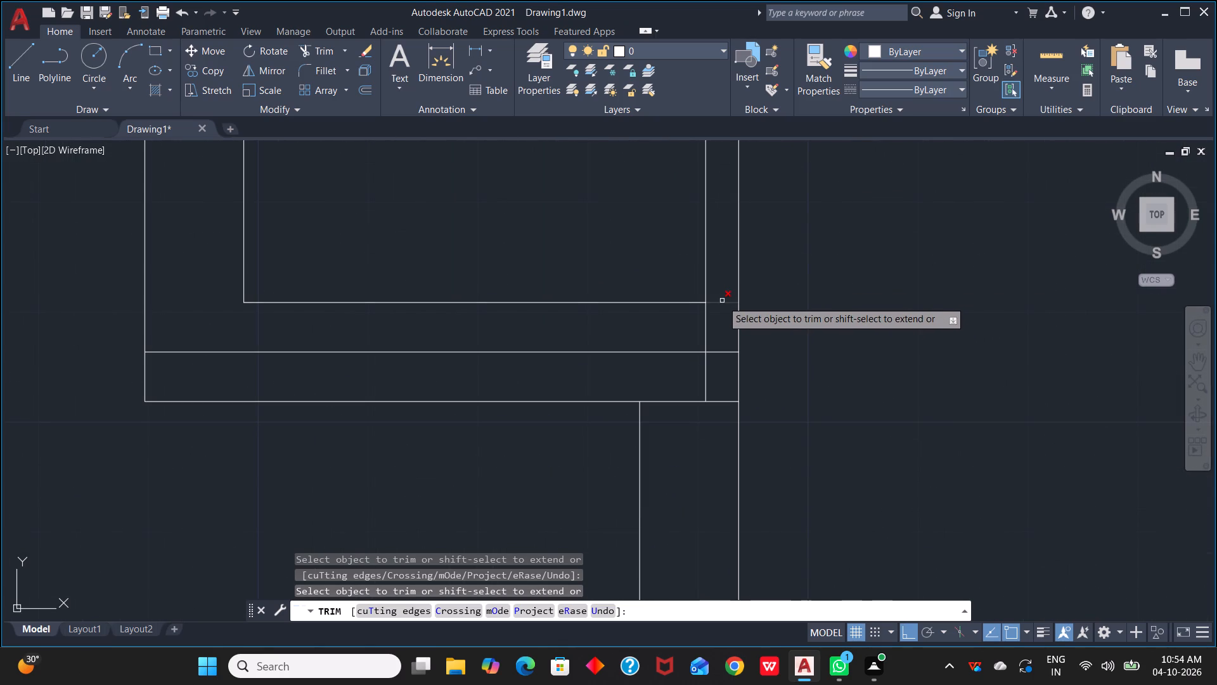
pyautogui.click(723, 301)
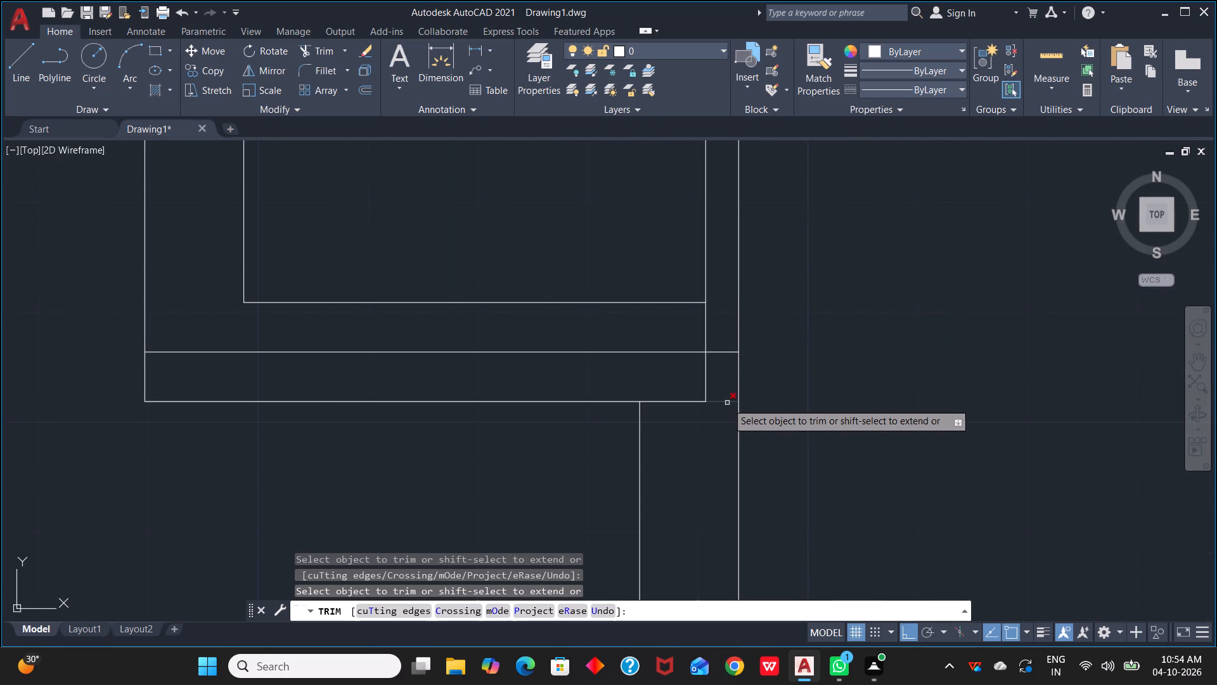
pyautogui.click(727, 403)
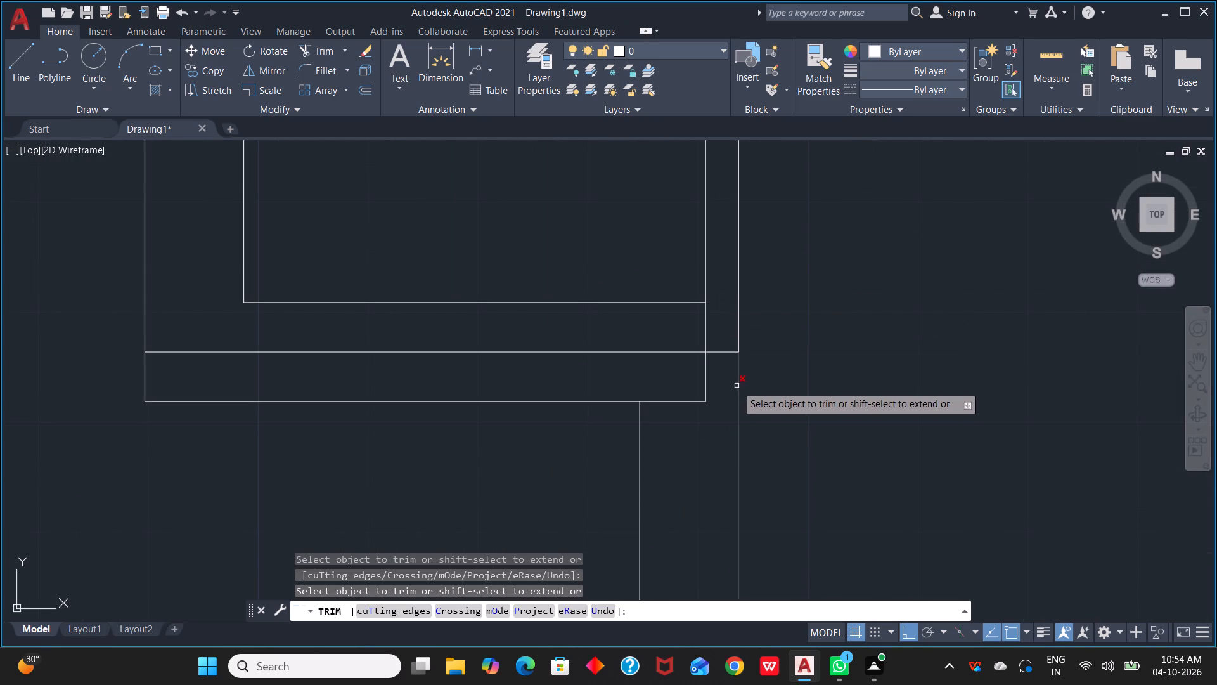
pyautogui.click(740, 400)
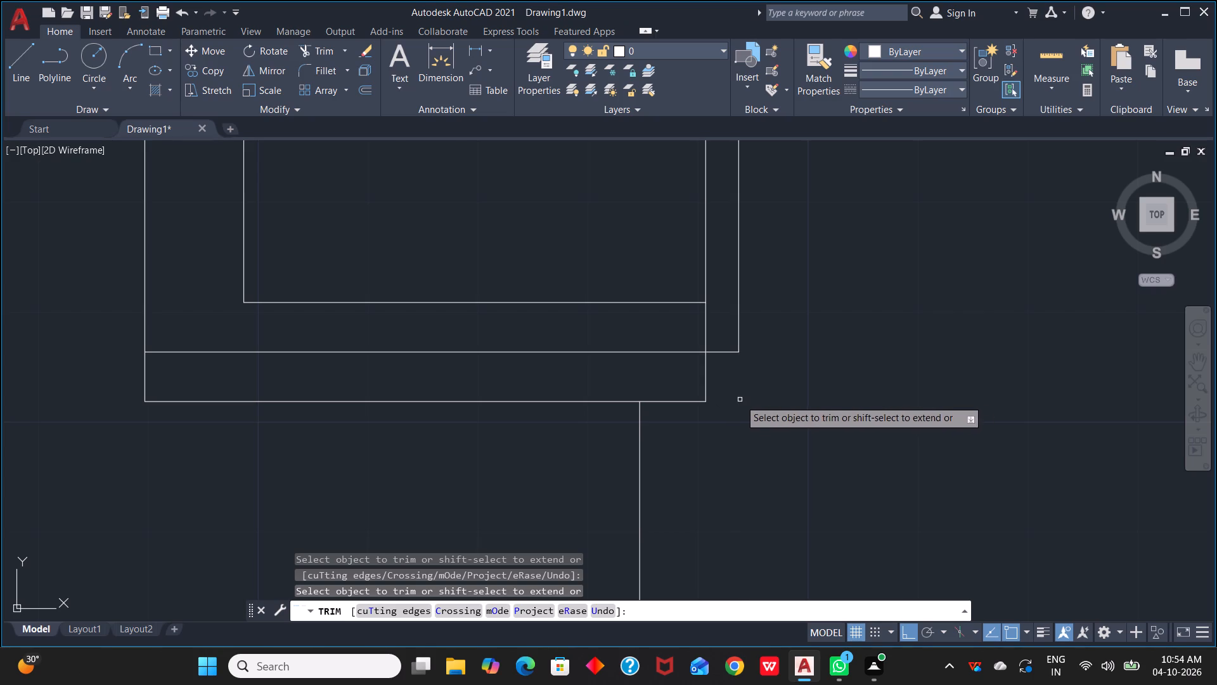
# Trim the 4.5" offset line out of the bottom wall and remove the remaining vertical wall line below the small room.
pyautogui.scroll(-3, 810, 402)
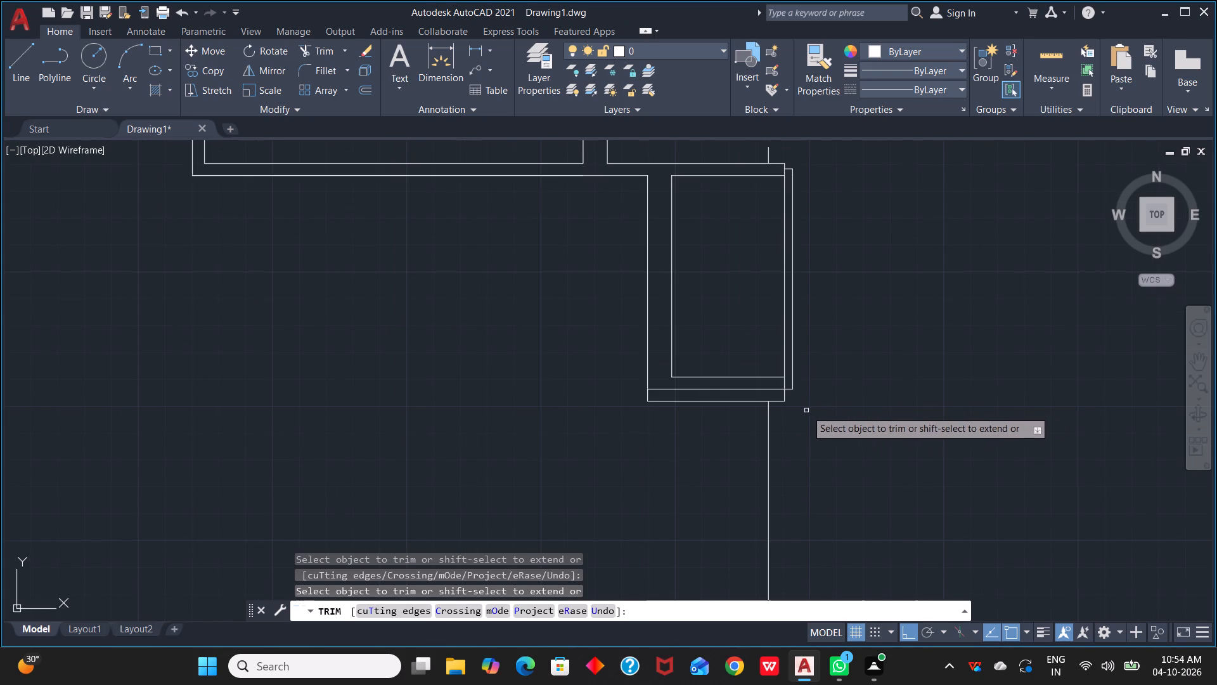
pyautogui.click(776, 388)
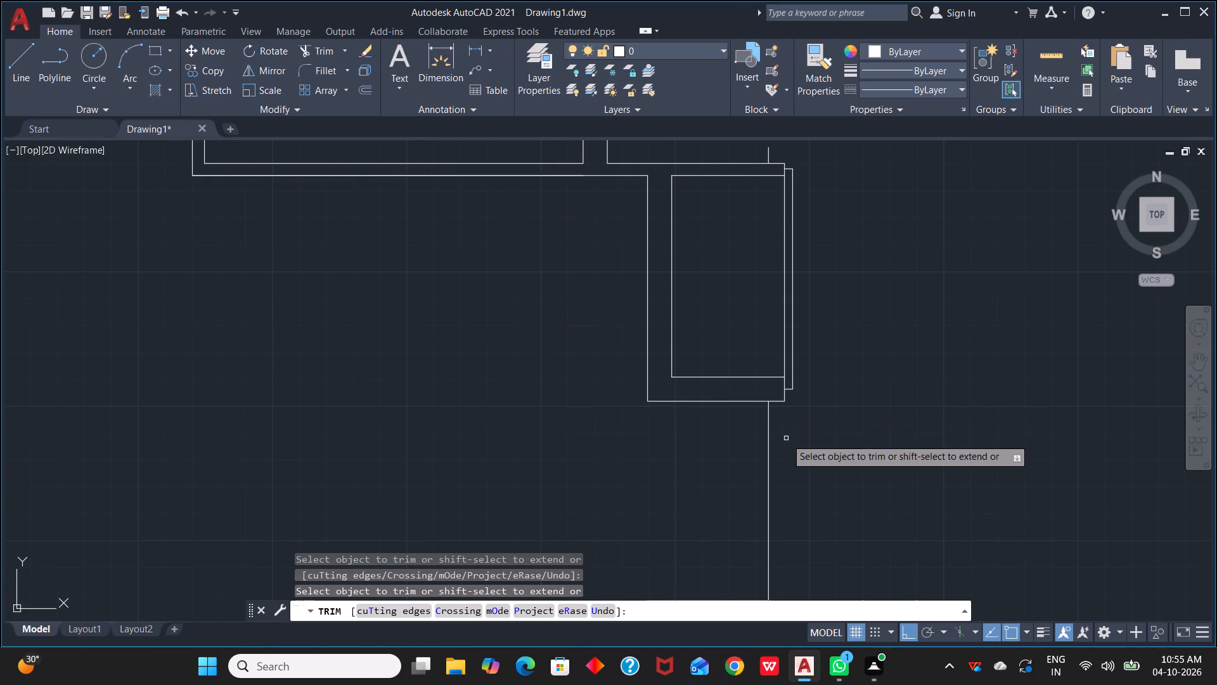
pyautogui.click(770, 444)
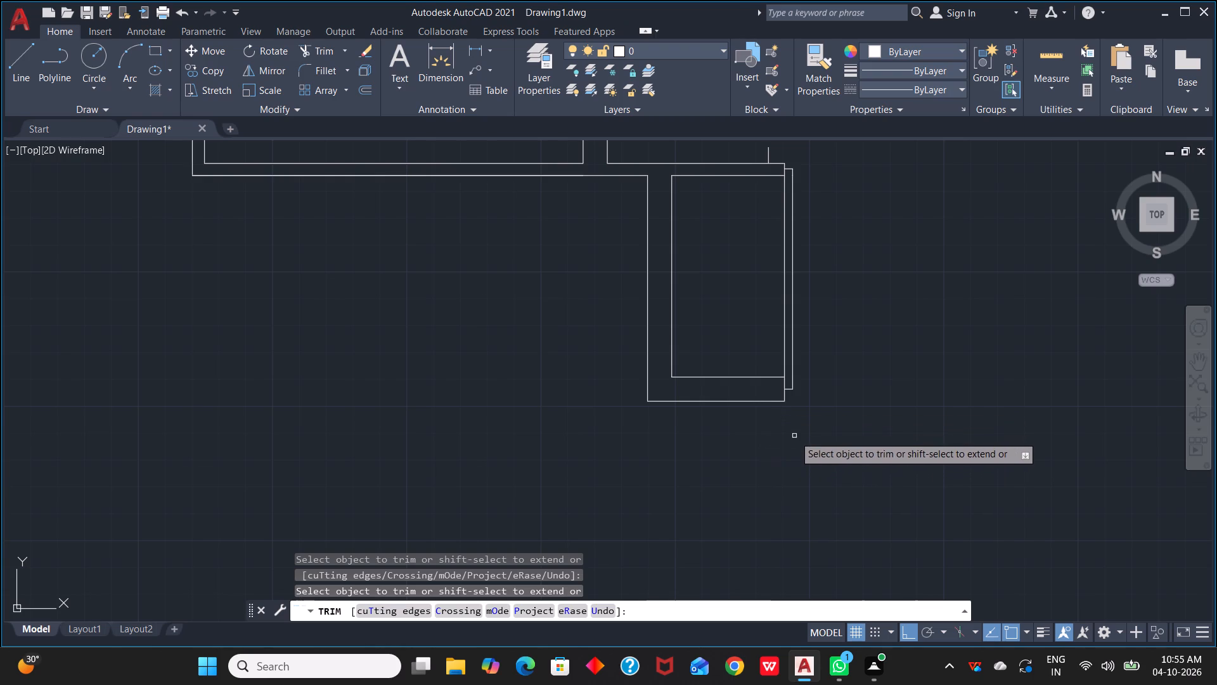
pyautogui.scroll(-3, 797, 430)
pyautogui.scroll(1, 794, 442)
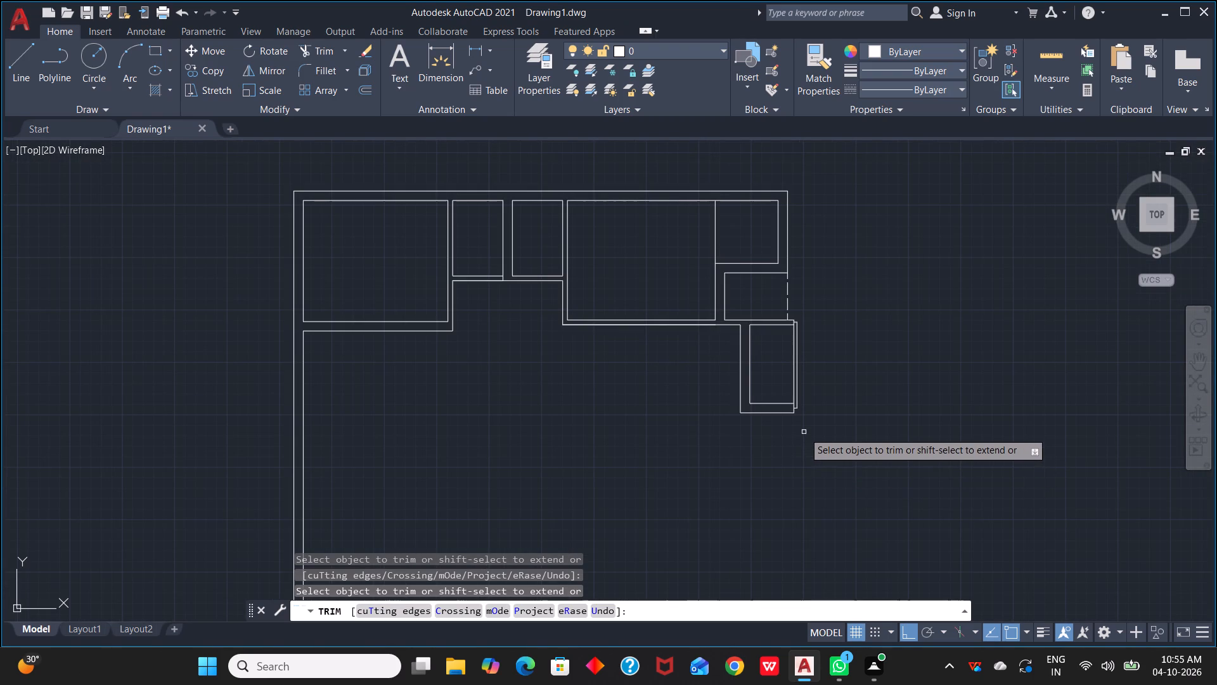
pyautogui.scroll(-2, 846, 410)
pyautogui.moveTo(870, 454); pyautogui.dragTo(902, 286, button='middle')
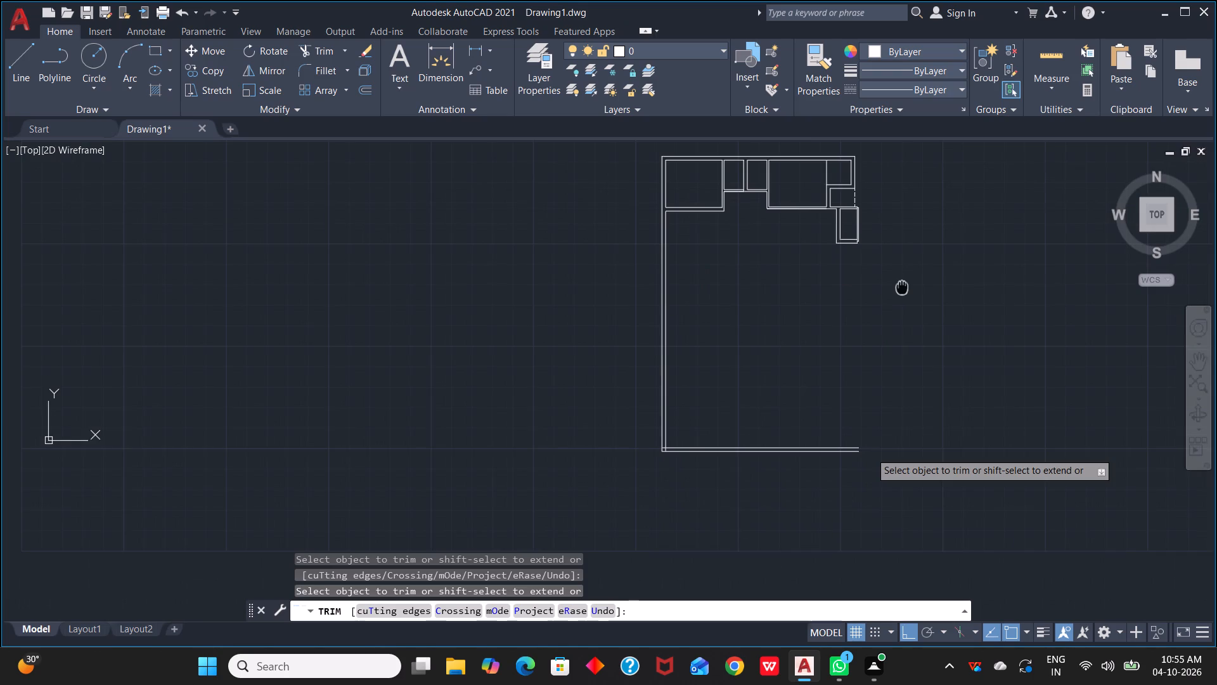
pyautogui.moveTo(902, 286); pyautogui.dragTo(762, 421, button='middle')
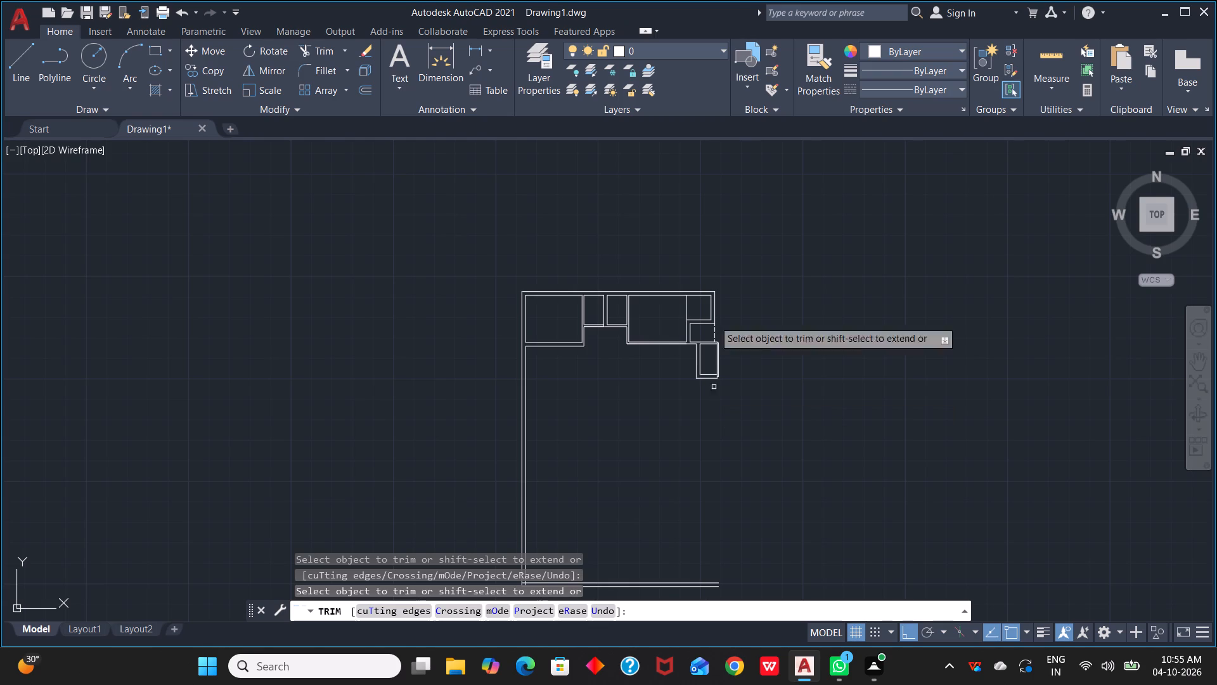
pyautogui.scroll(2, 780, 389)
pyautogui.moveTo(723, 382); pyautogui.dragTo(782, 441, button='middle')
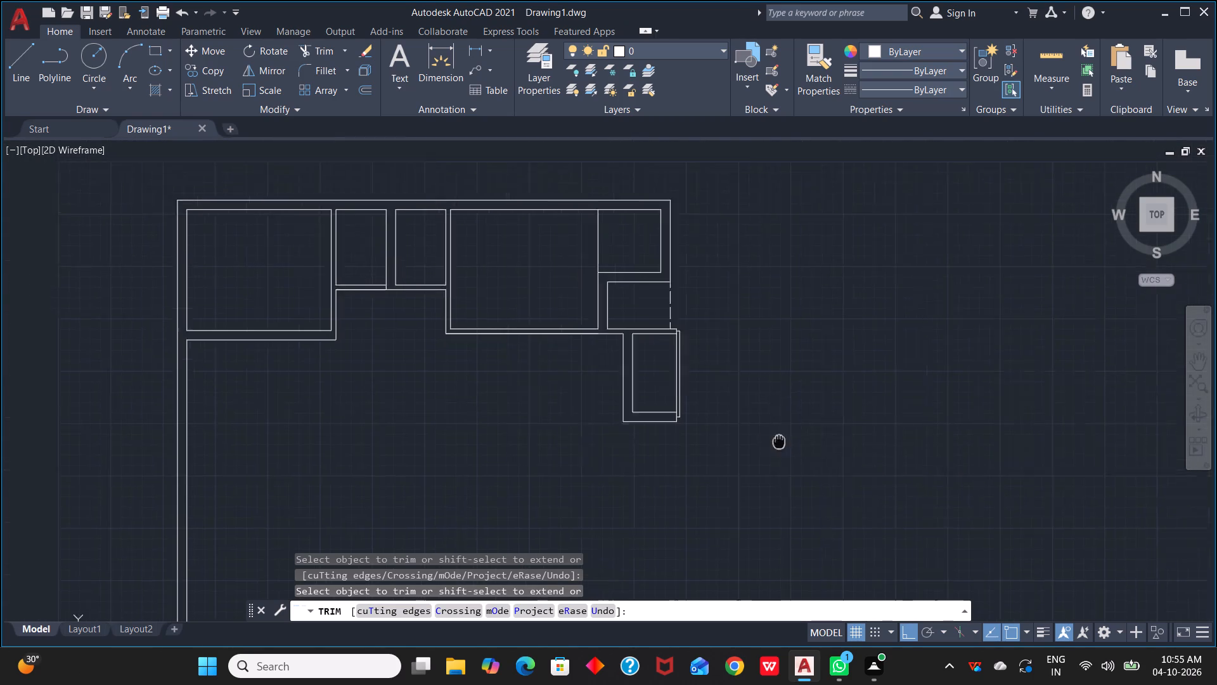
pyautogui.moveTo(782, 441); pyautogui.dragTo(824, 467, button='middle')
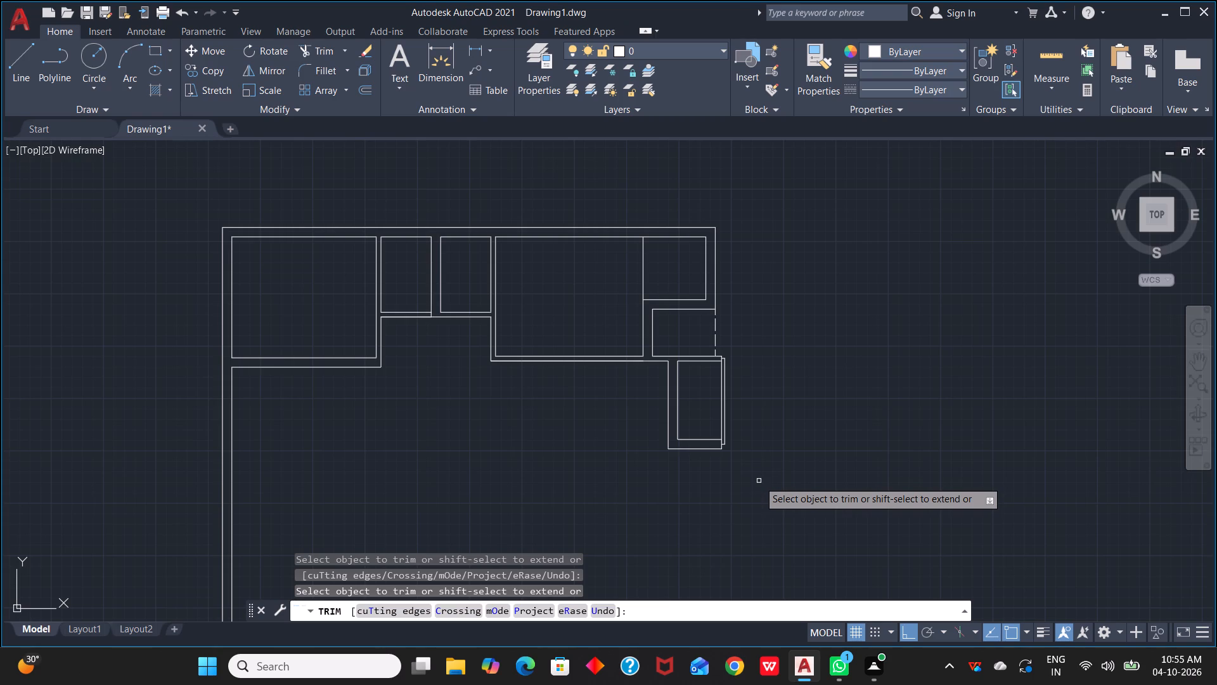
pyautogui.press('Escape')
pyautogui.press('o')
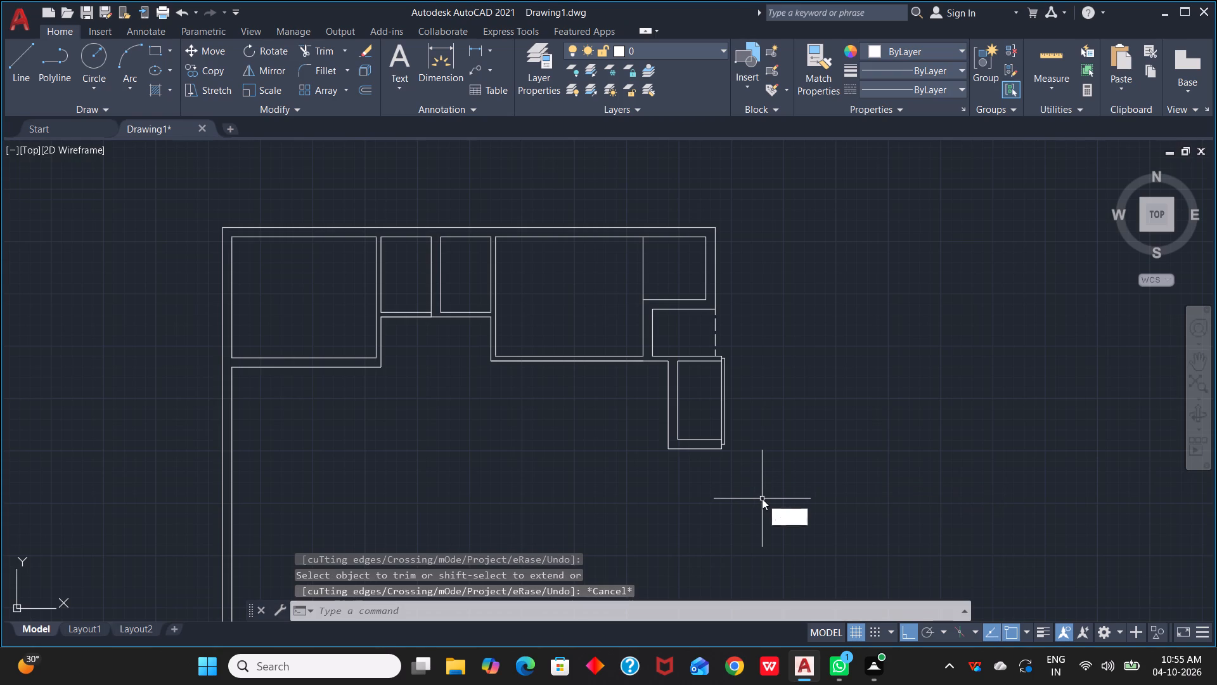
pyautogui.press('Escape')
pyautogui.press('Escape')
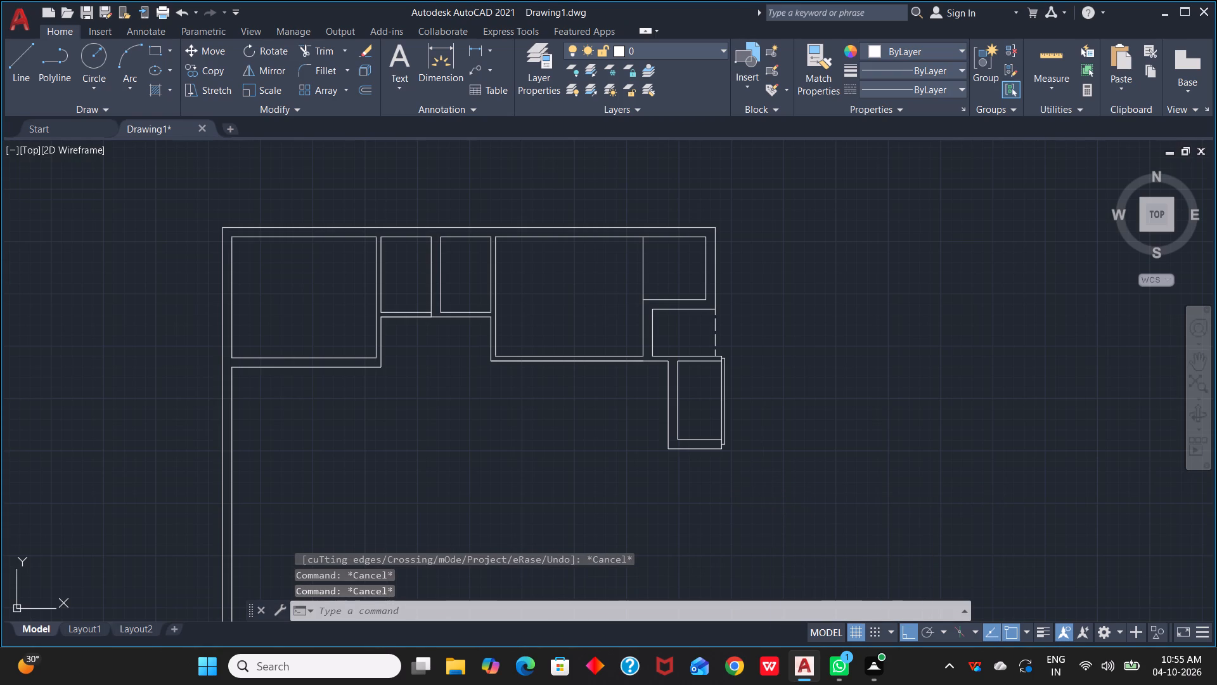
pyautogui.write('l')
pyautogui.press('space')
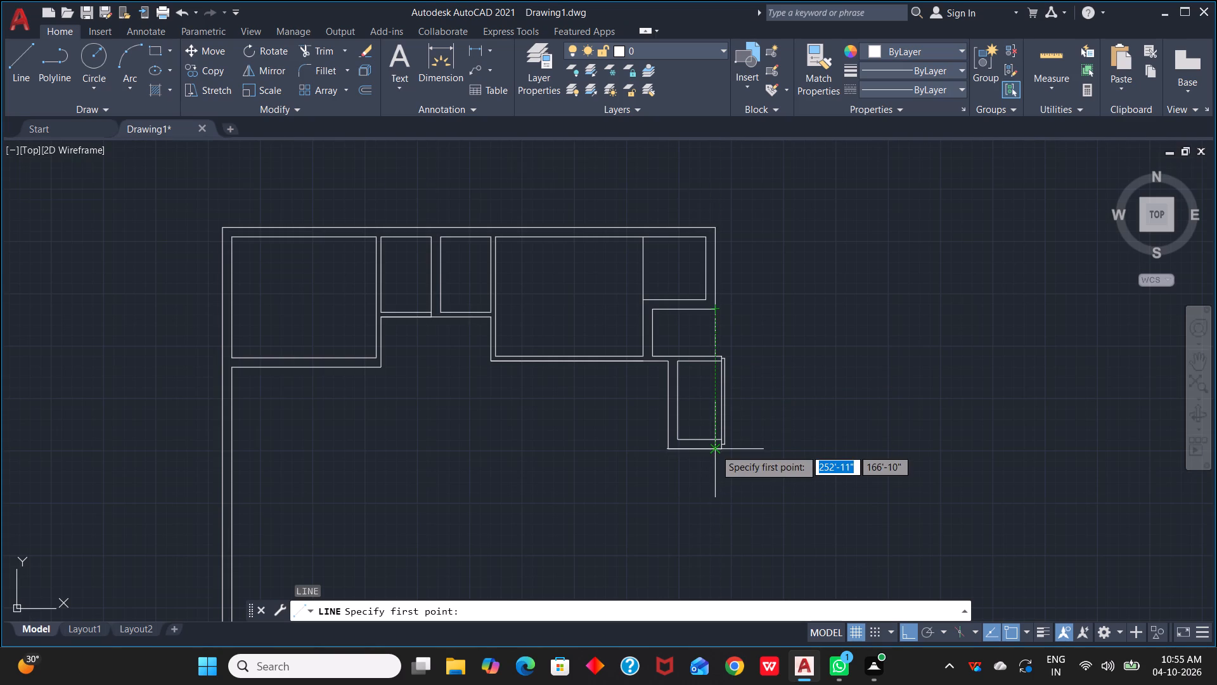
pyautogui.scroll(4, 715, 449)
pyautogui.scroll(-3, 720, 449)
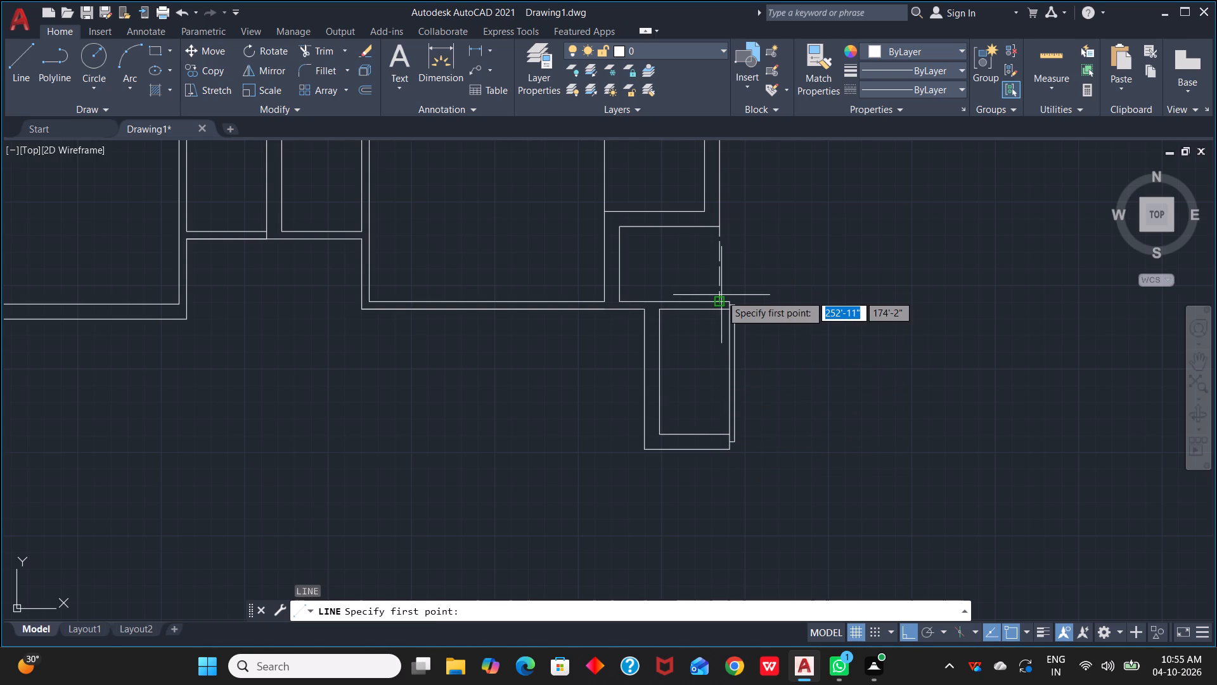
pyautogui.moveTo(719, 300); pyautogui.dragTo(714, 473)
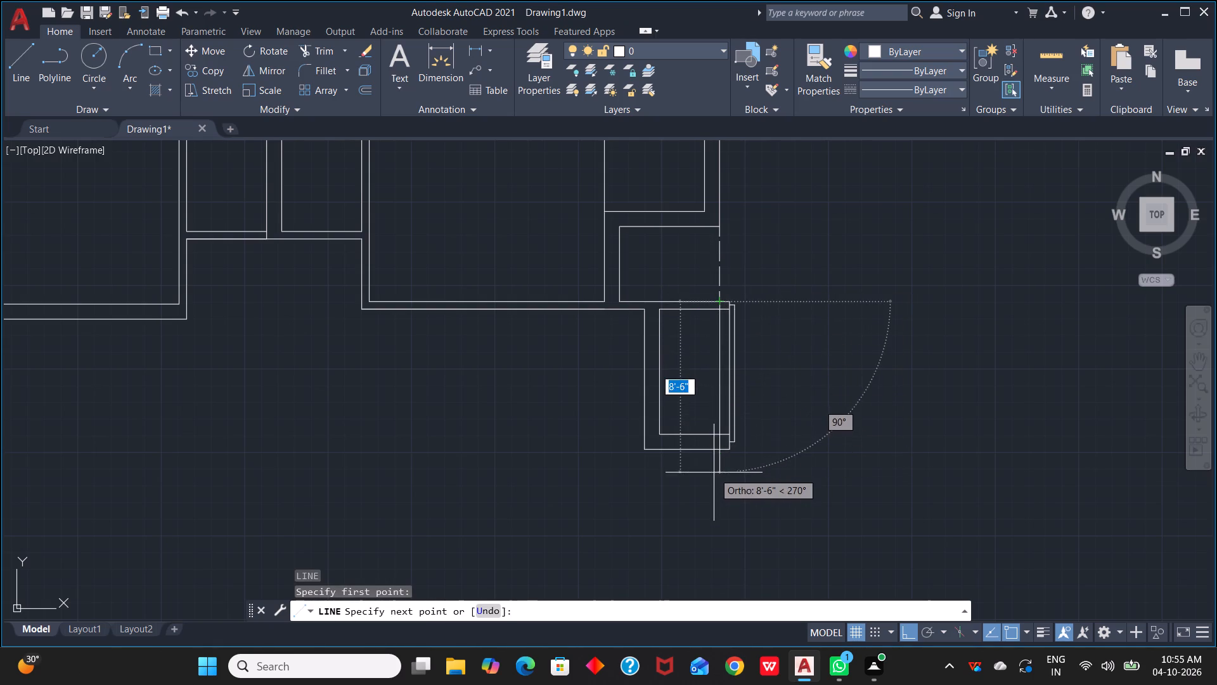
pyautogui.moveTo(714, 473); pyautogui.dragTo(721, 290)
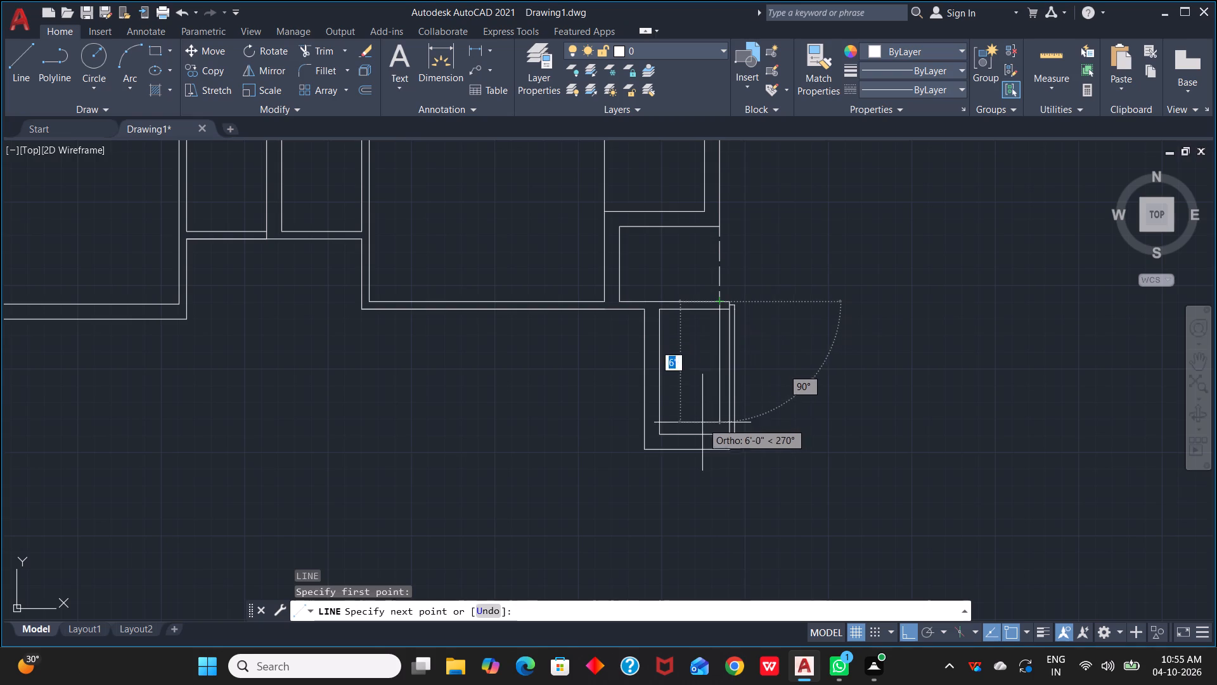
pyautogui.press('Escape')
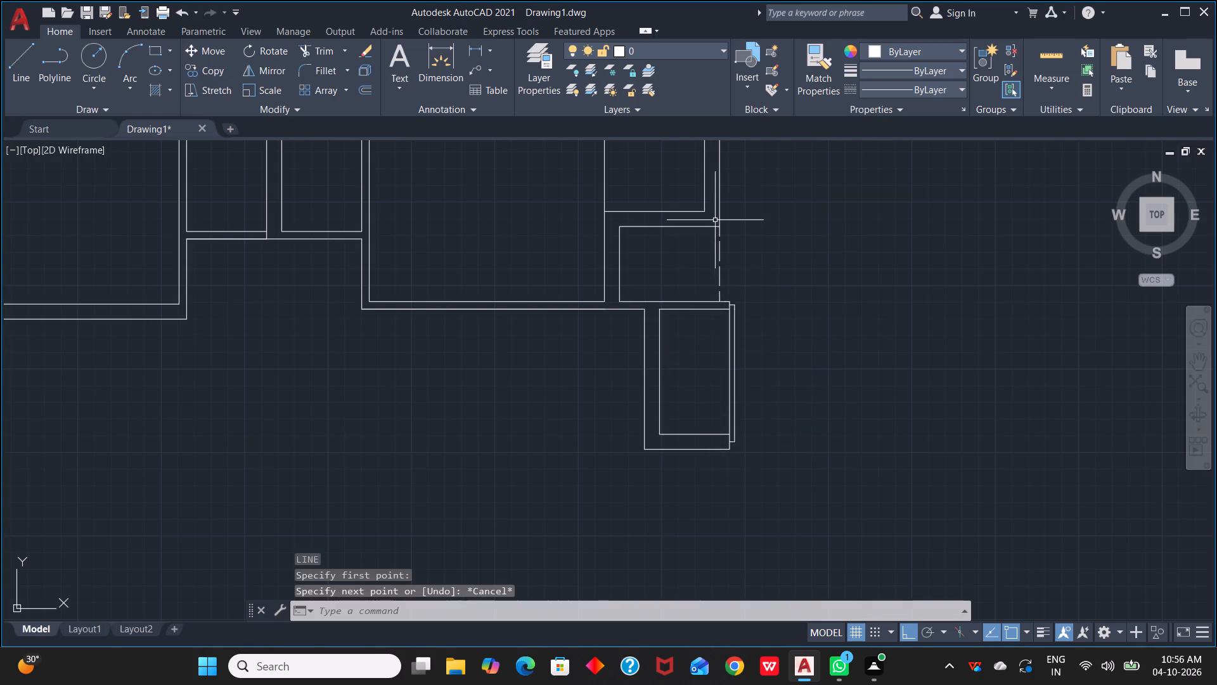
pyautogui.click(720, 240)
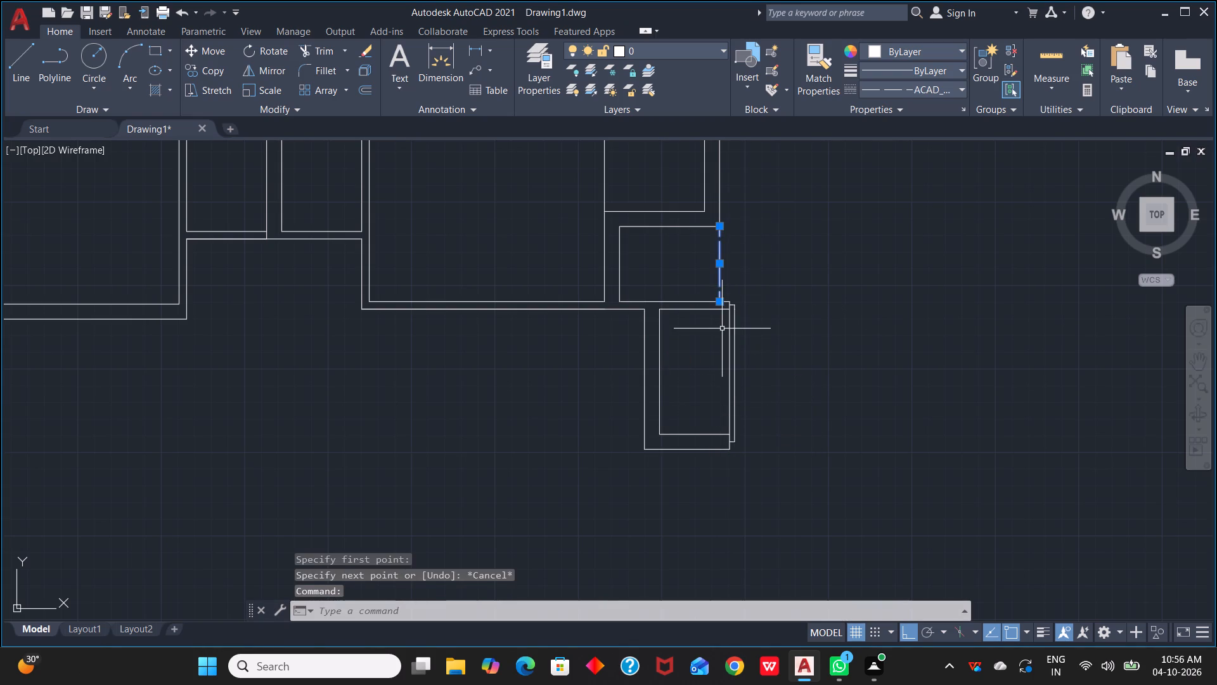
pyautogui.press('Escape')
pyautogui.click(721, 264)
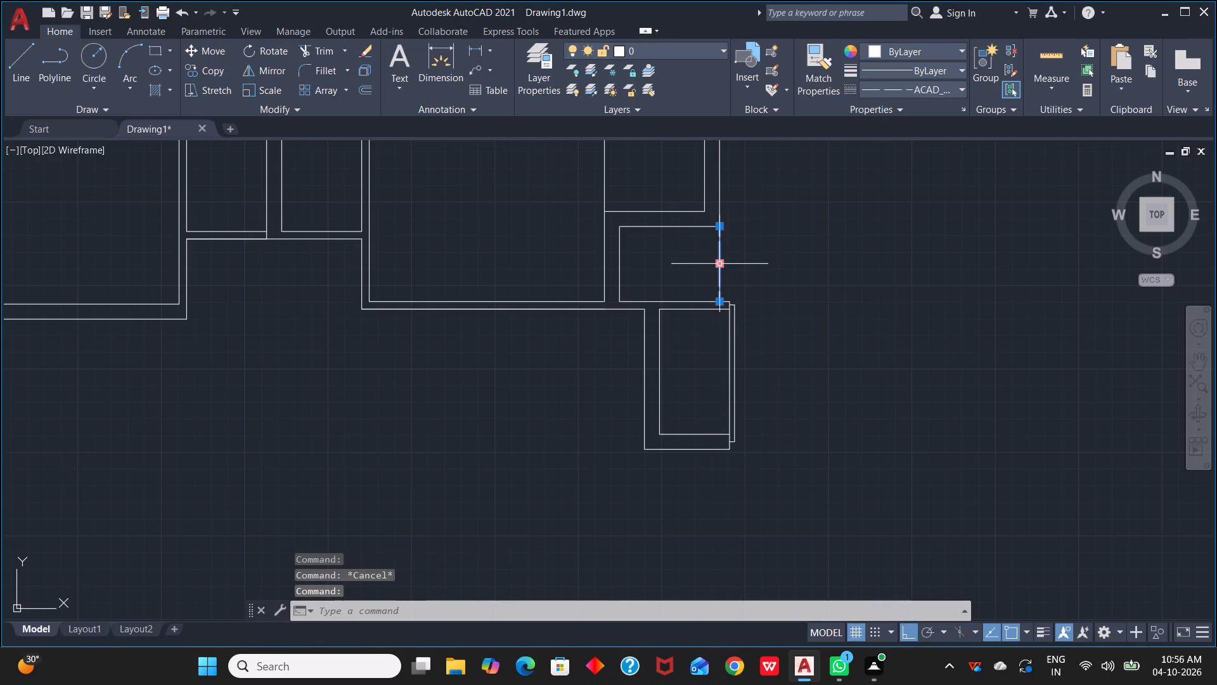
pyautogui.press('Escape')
# Draw a vertical line about 42'-5" long from the small room's bottom wall to the plan's bottom outer line, aligned with the dashed line.
pyautogui.write('l')
pyautogui.press('space')
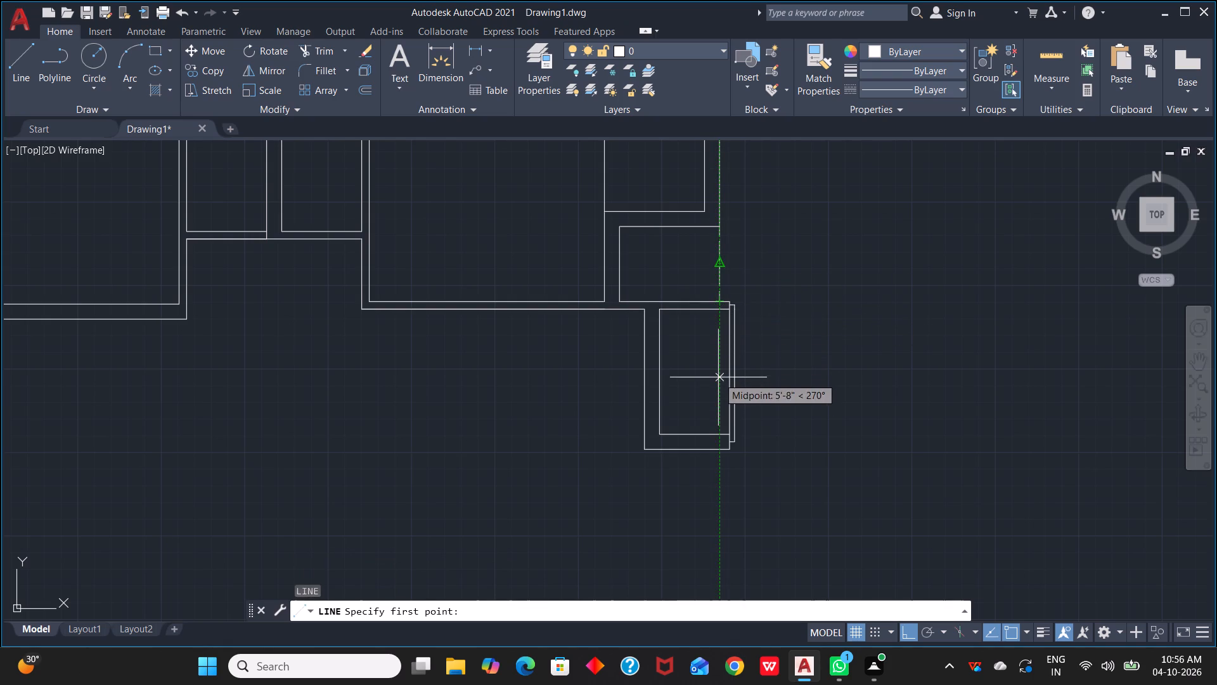
pyautogui.click(722, 450)
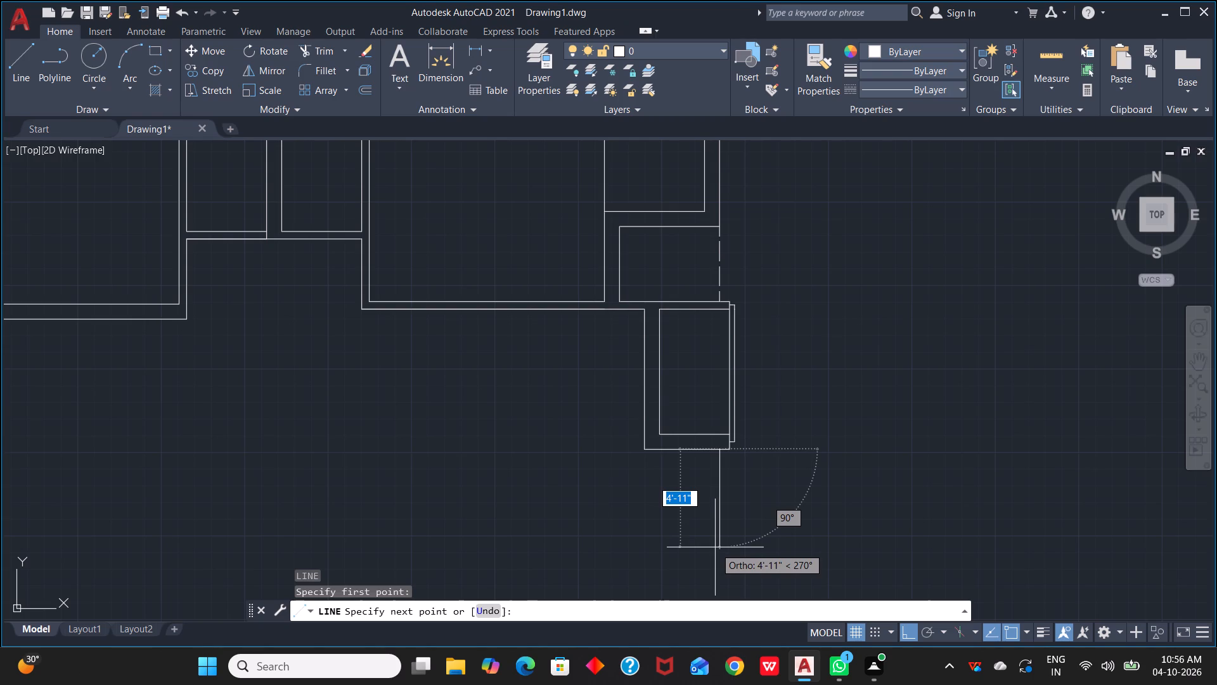
pyautogui.scroll(-2, 715, 547)
pyautogui.moveTo(715, 547); pyautogui.dragTo(757, 333, button='middle')
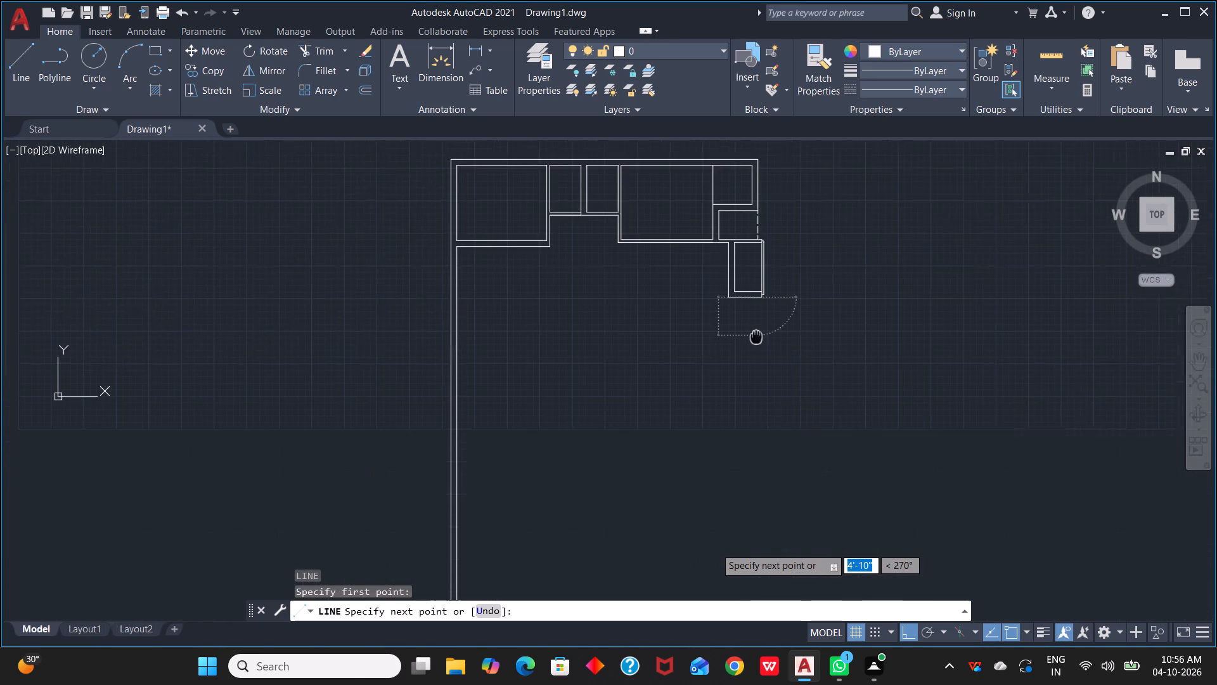
pyautogui.moveTo(757, 333); pyautogui.dragTo(771, 227, button='middle')
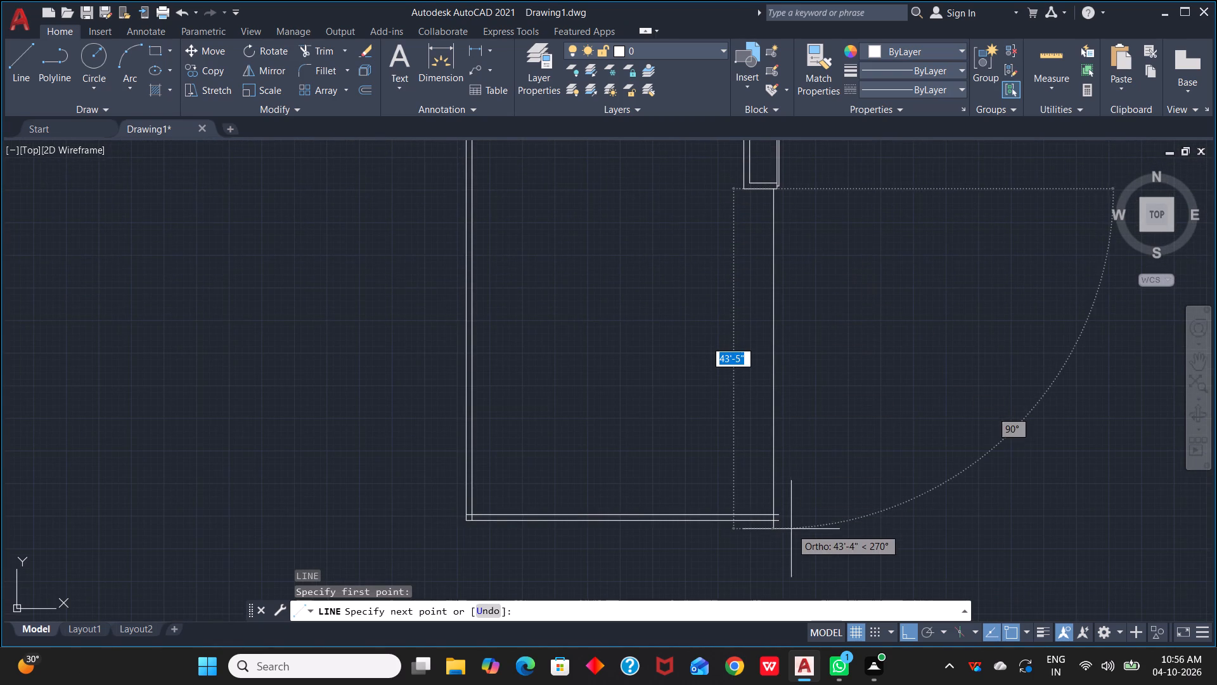
pyautogui.scroll(1, 792, 532)
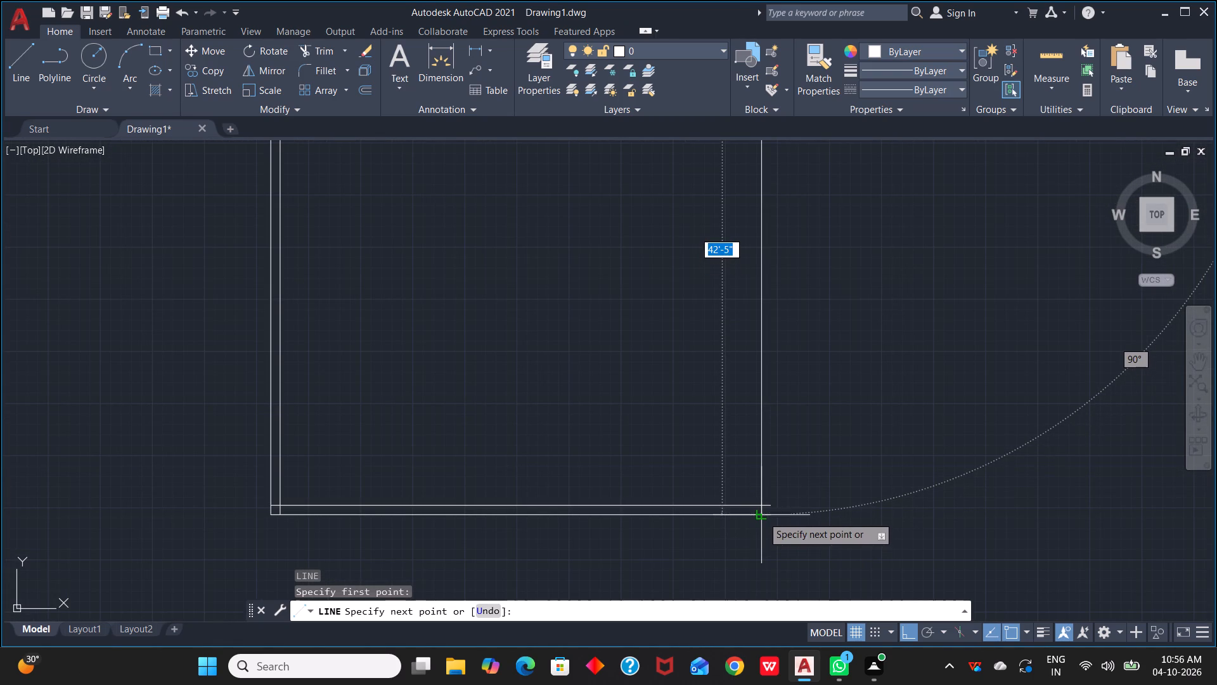
pyautogui.click(763, 515)
pyautogui.press('Escape')
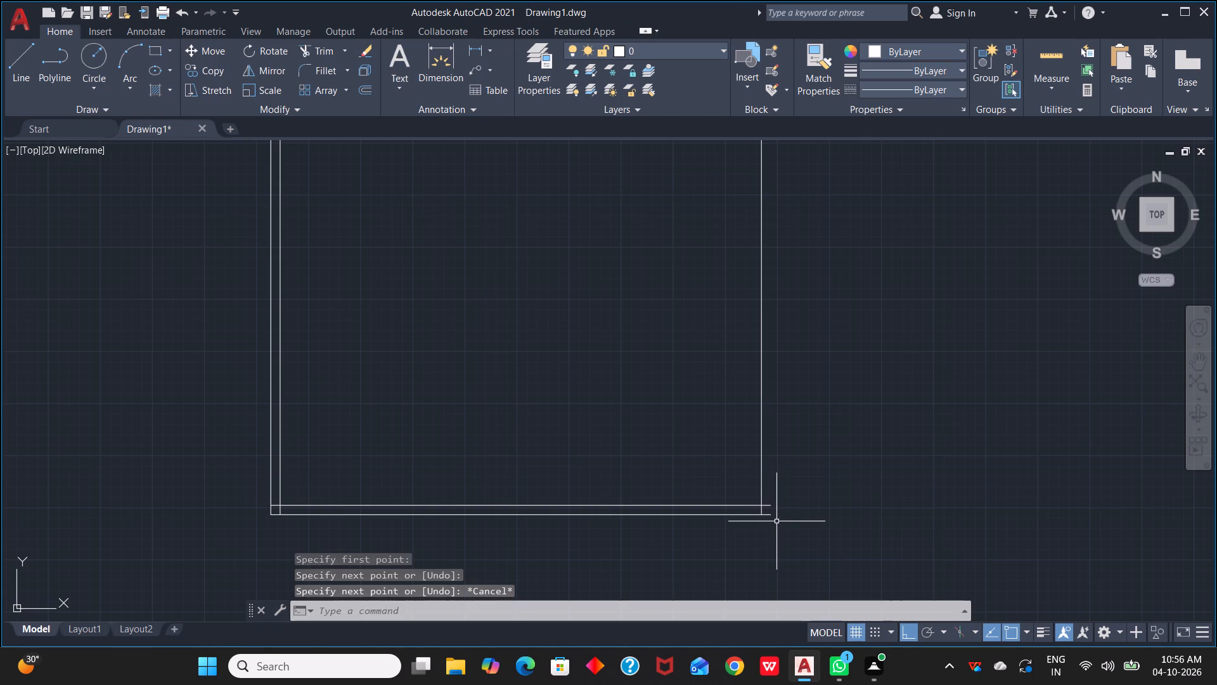
# Offset the new vertical wall line below the small room 9" inward.
pyautogui.scroll(-1, 762, 381)
pyautogui.moveTo(777, 403); pyautogui.dragTo(809, 511, button='middle')
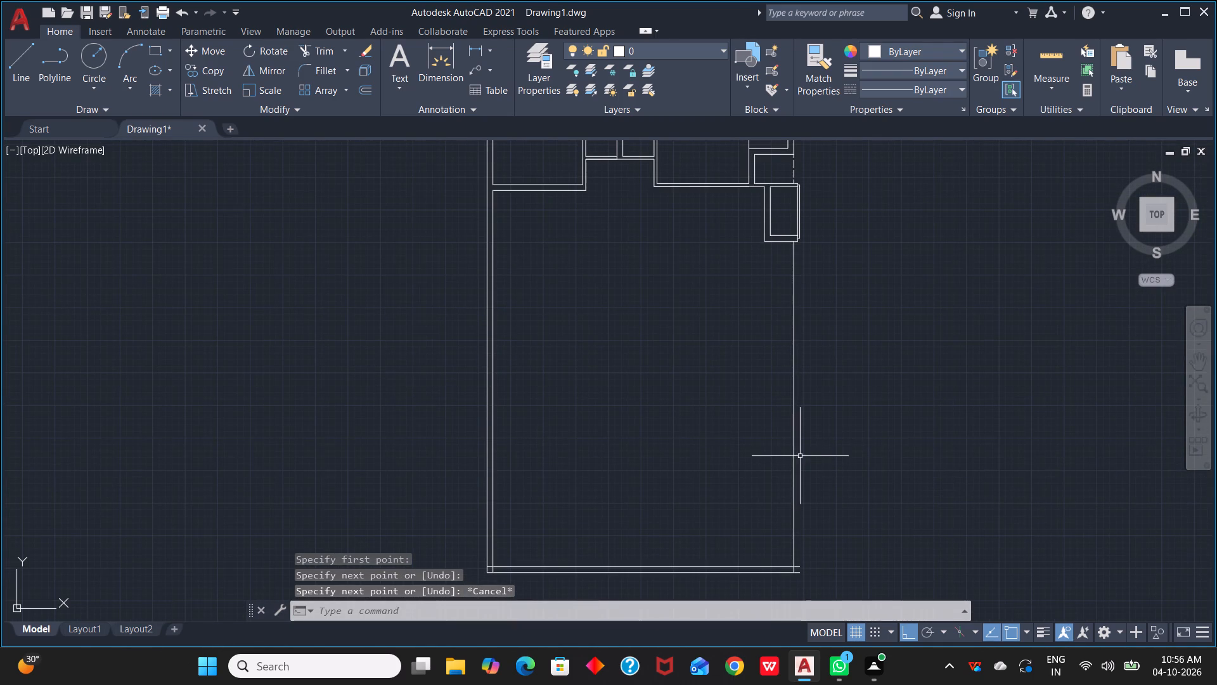
pyautogui.press('o')
pyautogui.press('space')
pyautogui.press('space')
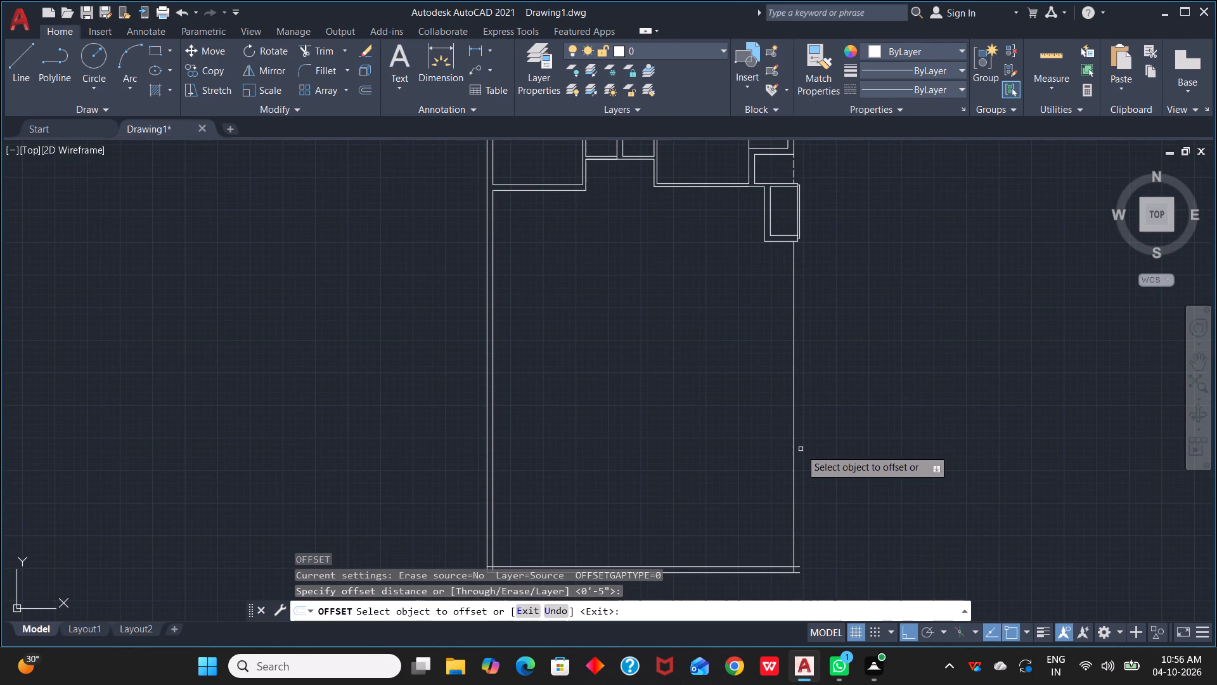
pyautogui.click(791, 452)
pyautogui.click(794, 452)
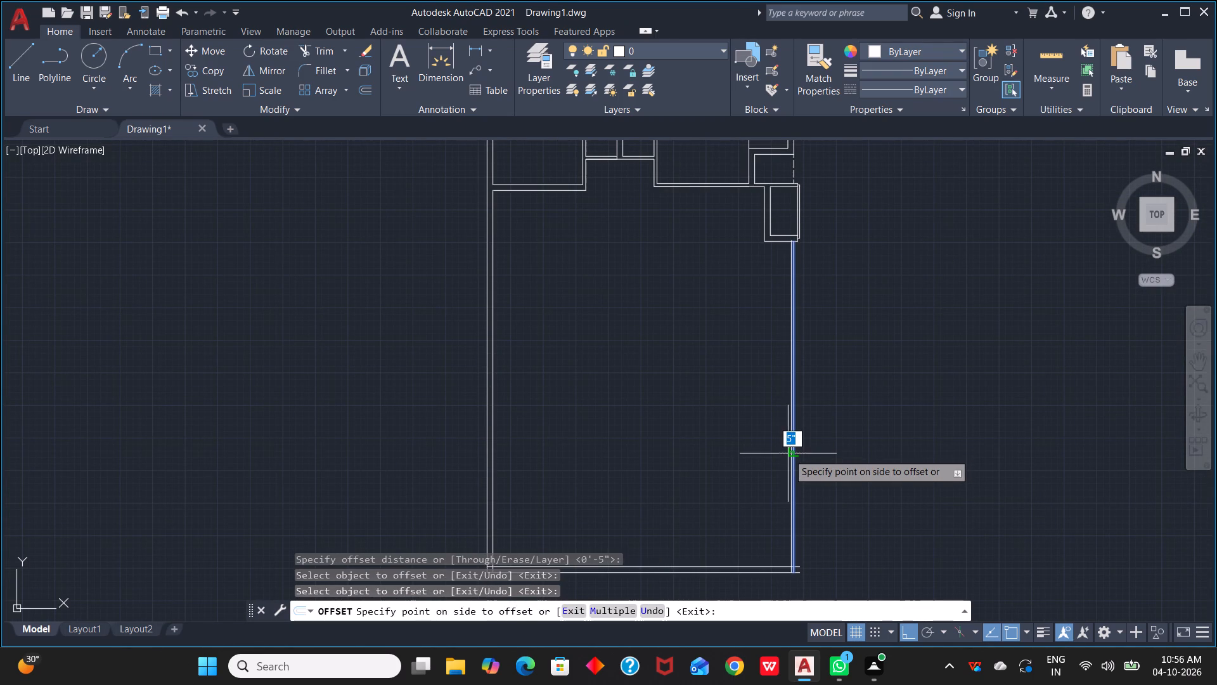
pyautogui.write('9"')
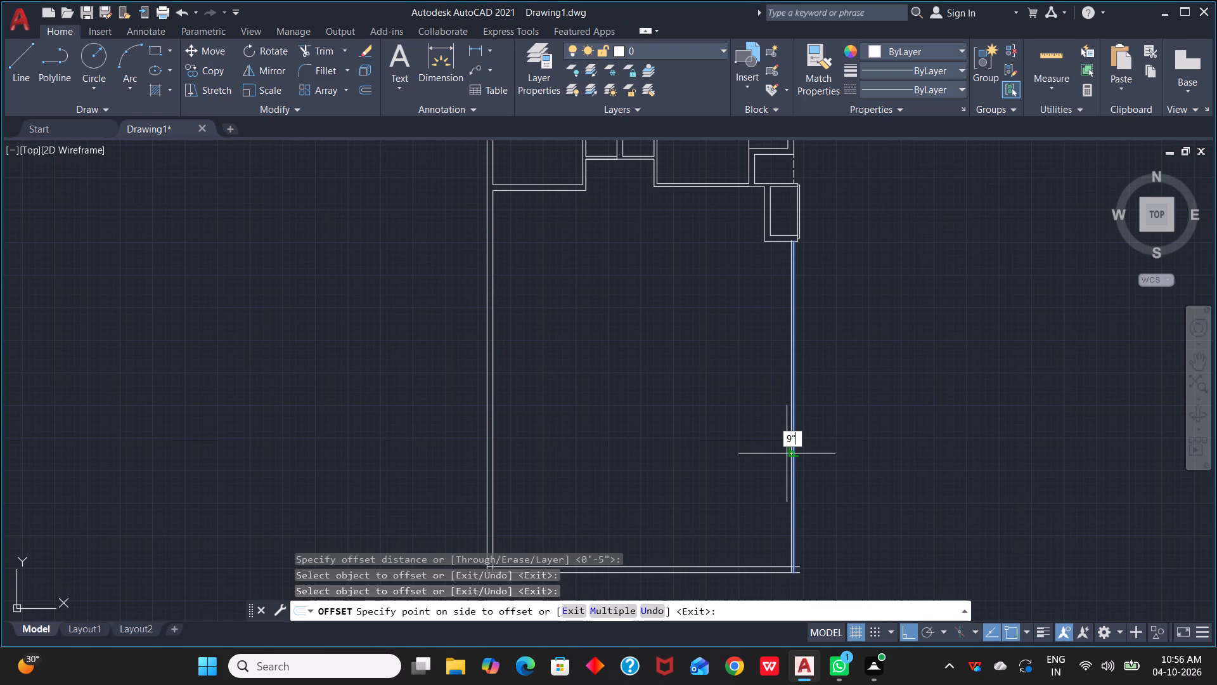
pyautogui.press('Return')
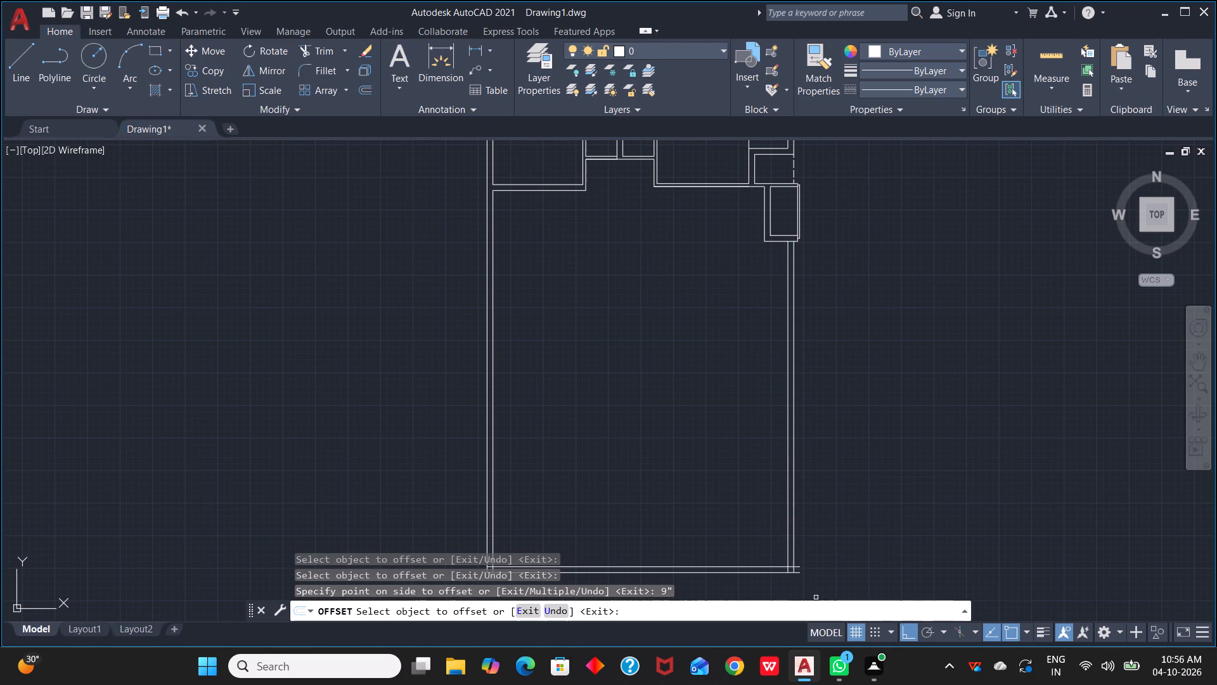
pyautogui.scroll(1, 834, 605)
pyautogui.moveTo(820, 518); pyautogui.dragTo(789, 342, button='middle')
pyautogui.scroll(2, 789, 342)
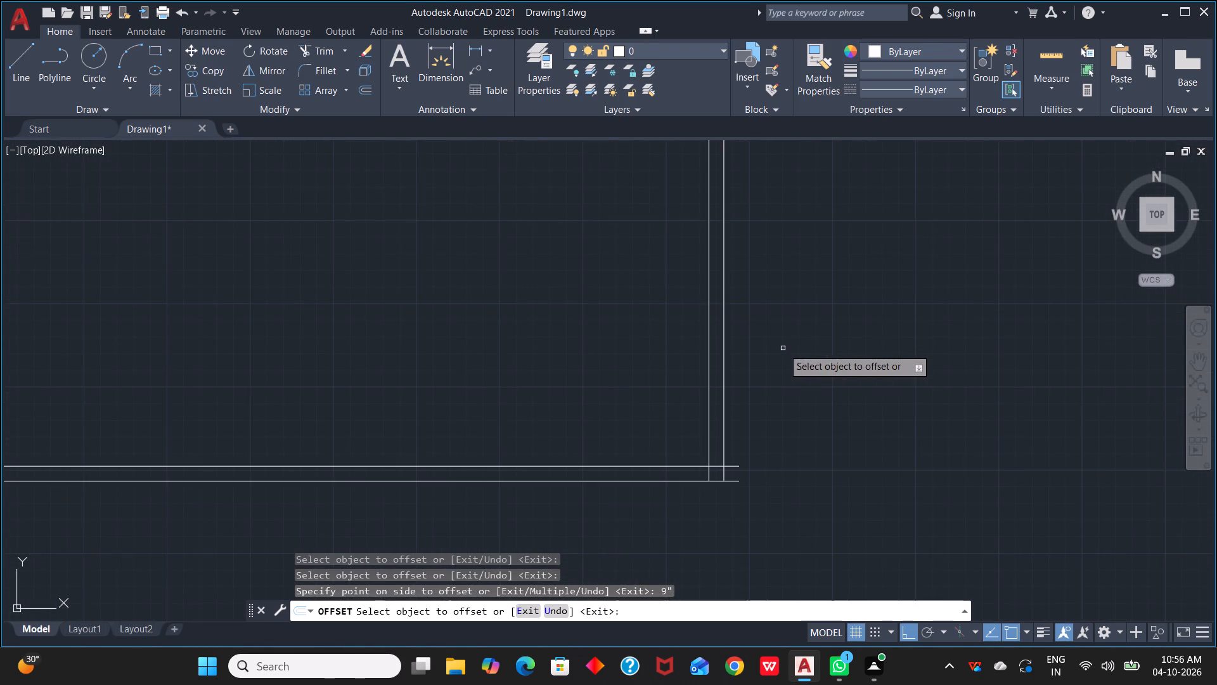
pyautogui.moveTo(781, 360); pyautogui.dragTo(809, 314, button='middle')
pyautogui.press('Escape')
pyautogui.press('Escape')
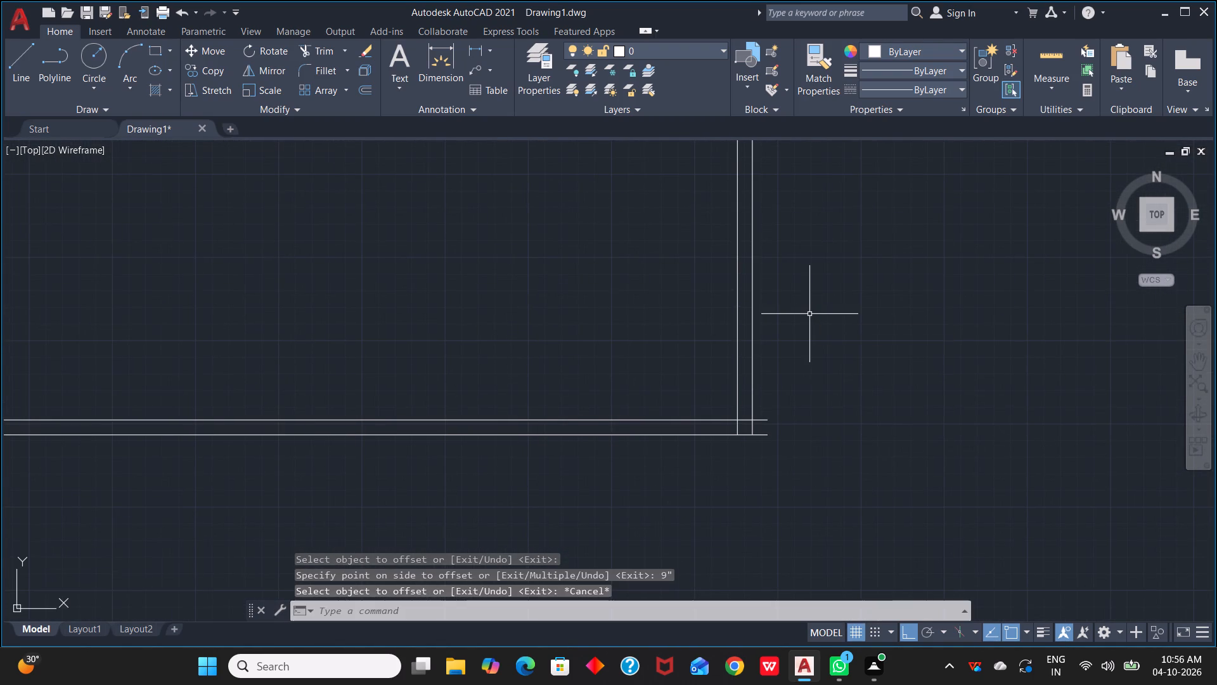
# Trim the overhanging bottom wall line ends and the crossing inner lines at the plan's lower-right corner.
pyautogui.write('tr')
pyautogui.press('space')
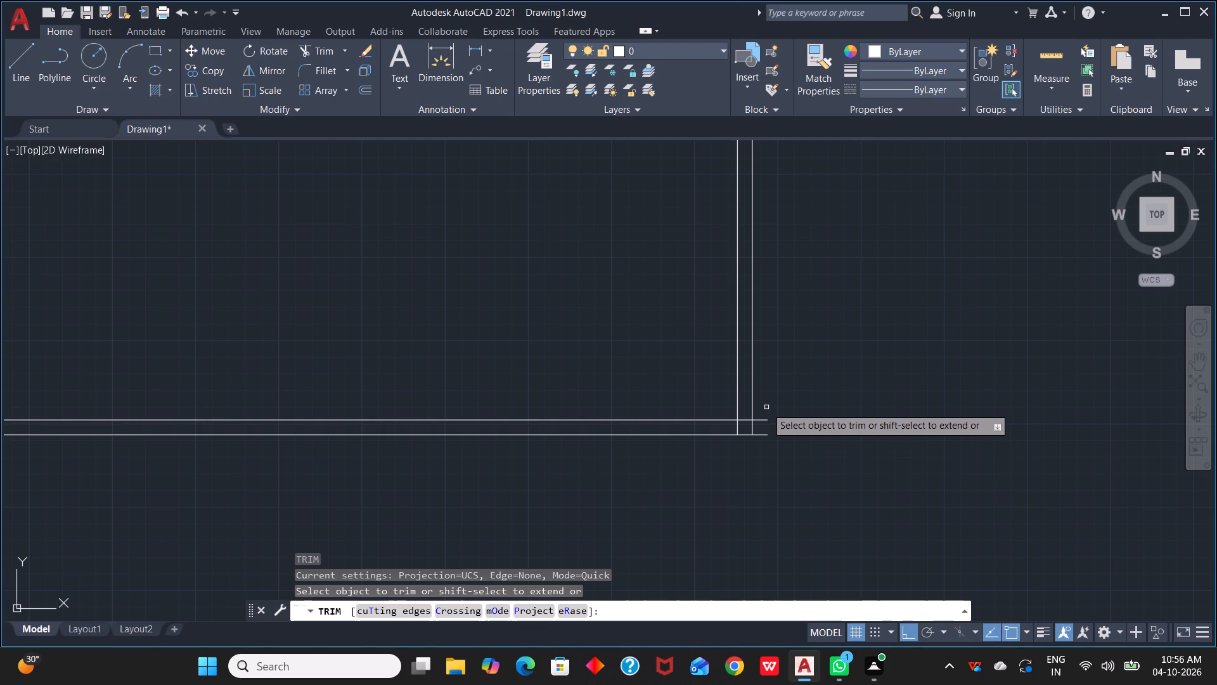
pyautogui.click(764, 406)
pyautogui.click(764, 461)
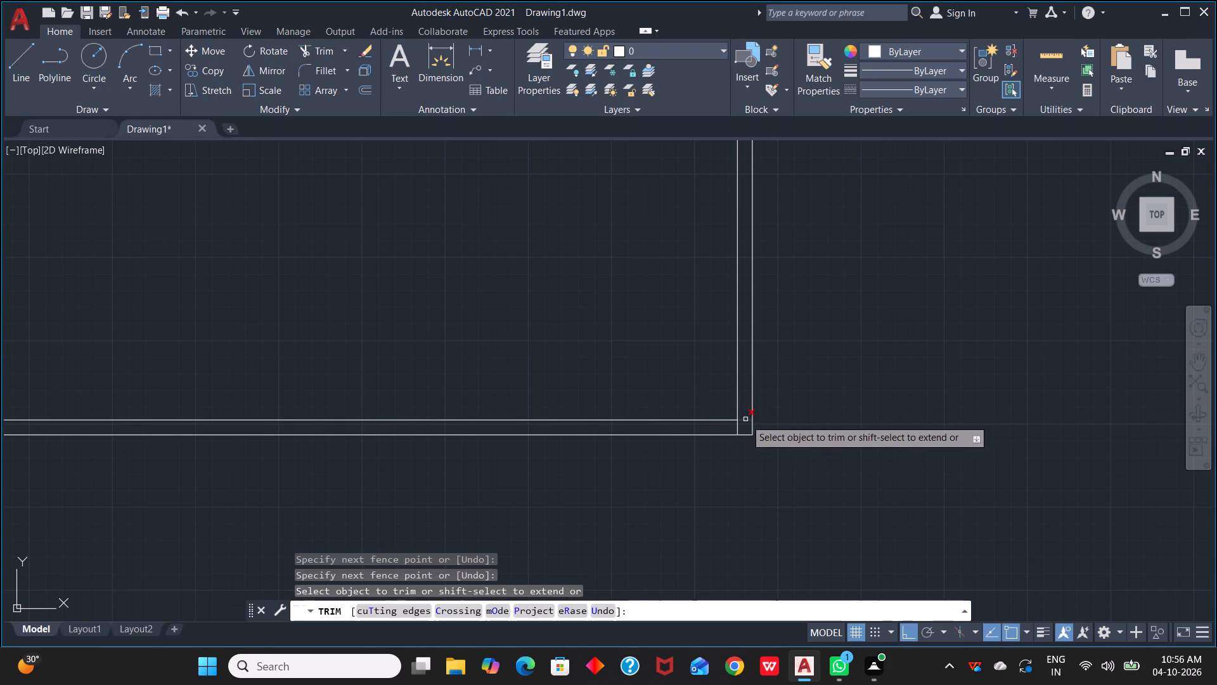
pyautogui.click(745, 414)
pyautogui.click(745, 428)
pyautogui.moveTo(745, 428); pyautogui.dragTo(731, 426)
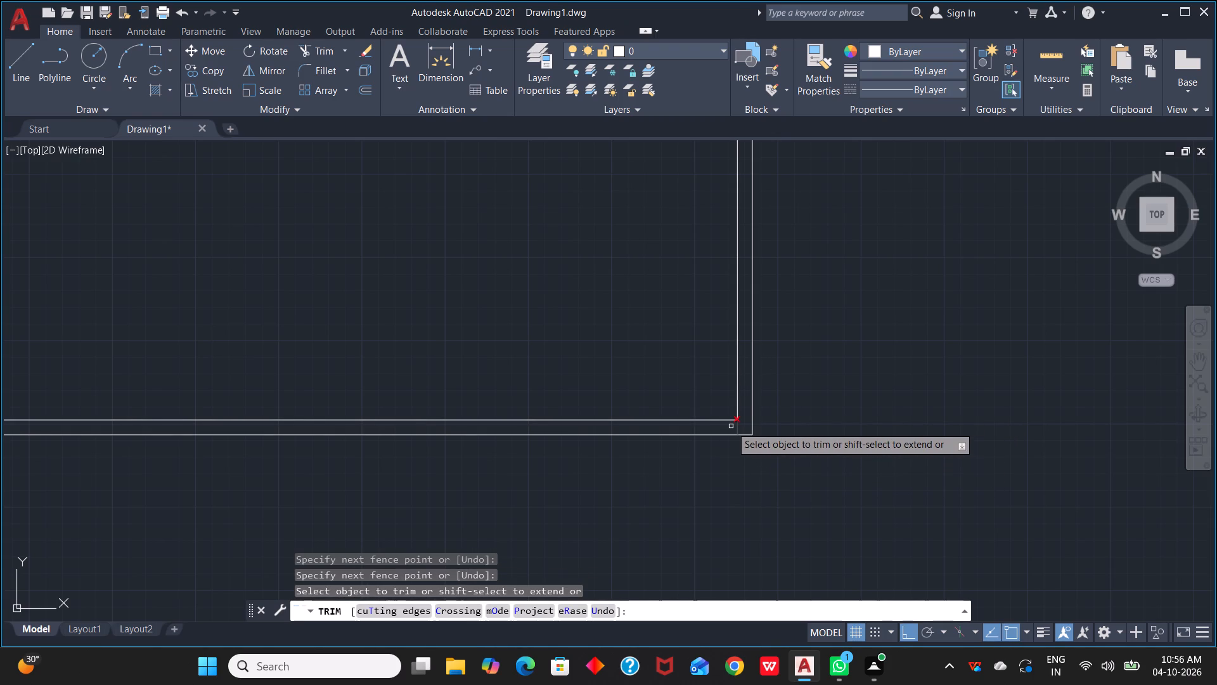
pyautogui.moveTo(731, 426); pyautogui.dragTo(730, 426)
pyautogui.click(738, 428)
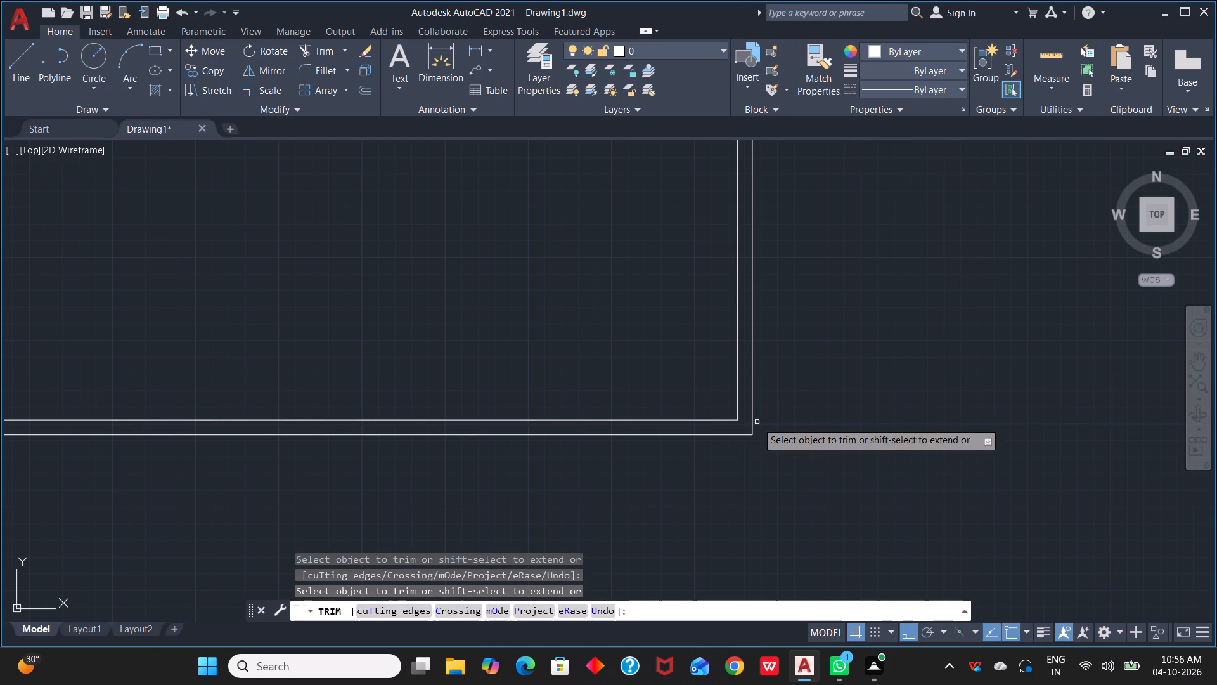
# Examine the overall plan and the open area below the upper rooms.
pyautogui.scroll(-4, 801, 414)
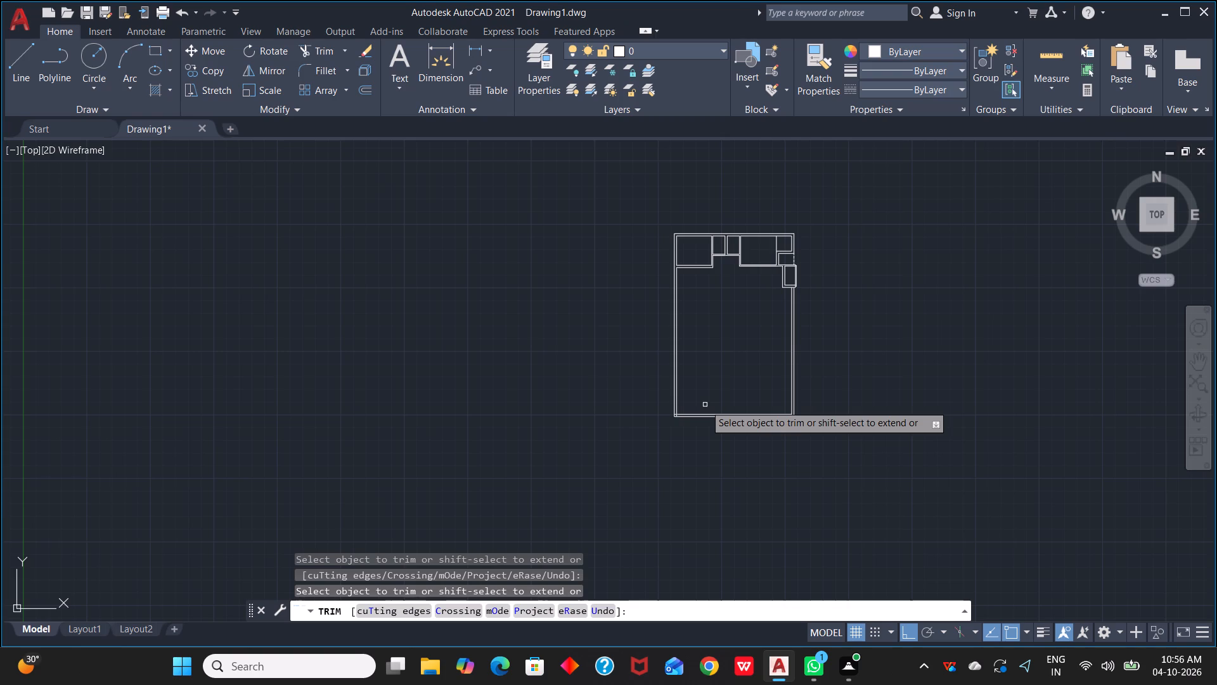
pyautogui.scroll(1, 844, 347)
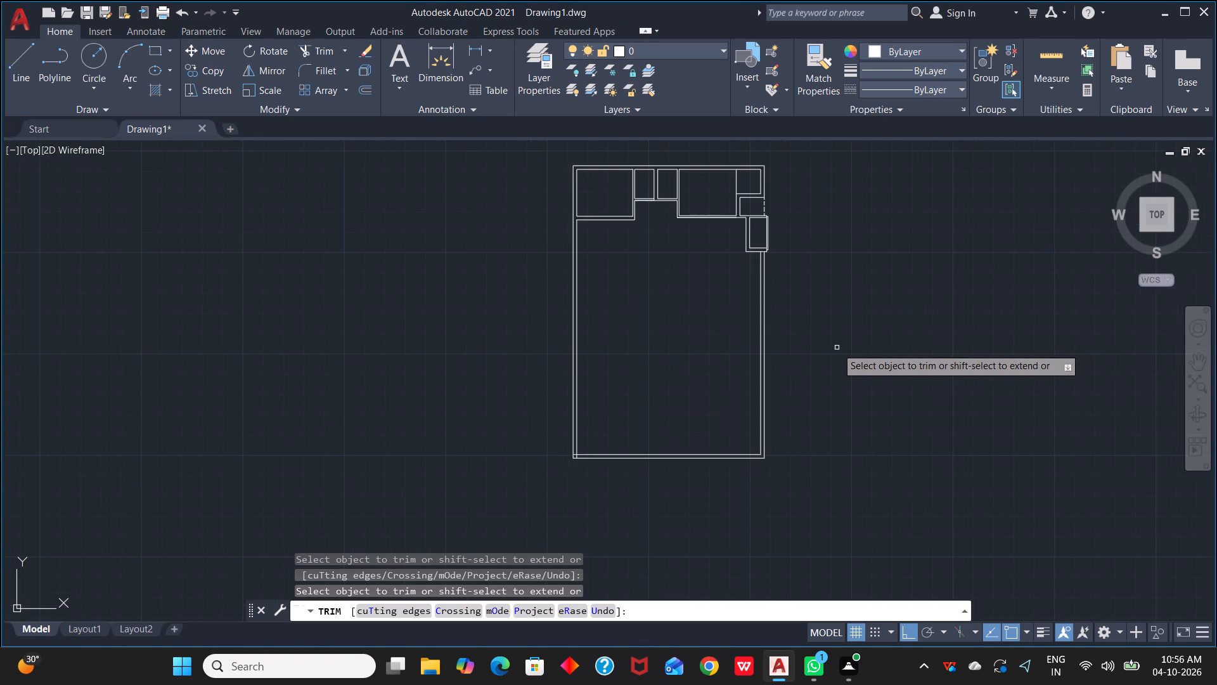
pyautogui.scroll(2, 830, 346)
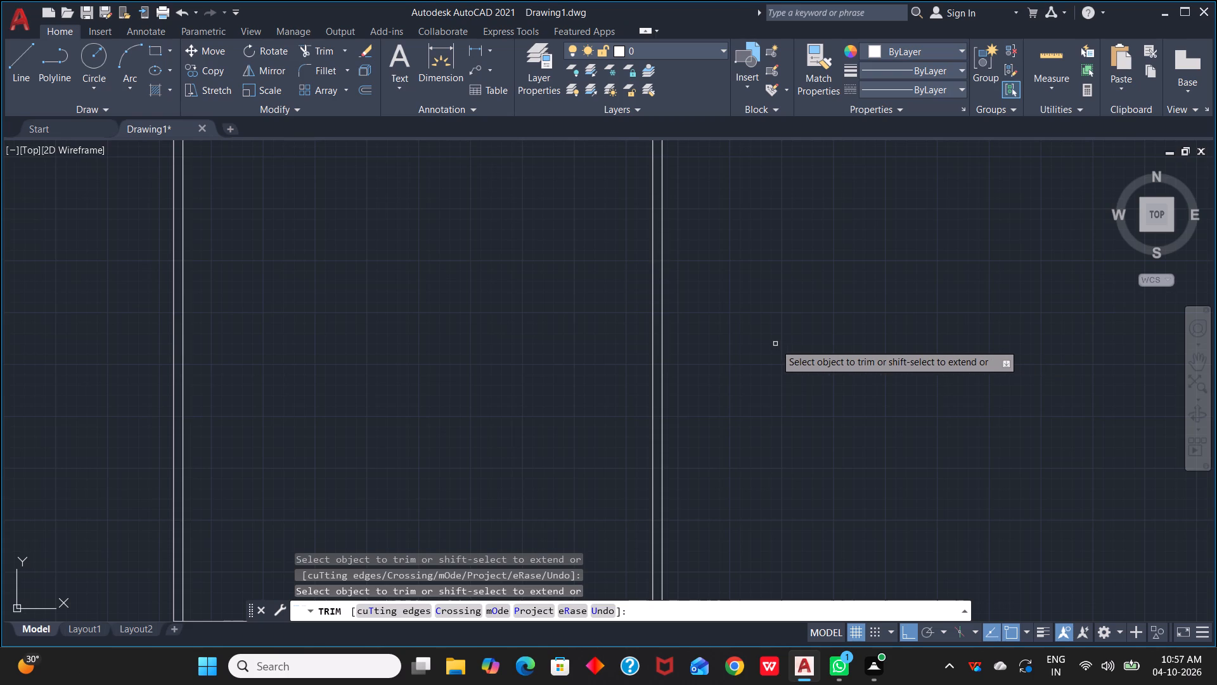
pyautogui.scroll(-2, 634, 305)
pyautogui.moveTo(598, 284); pyautogui.dragTo(714, 306, button='middle')
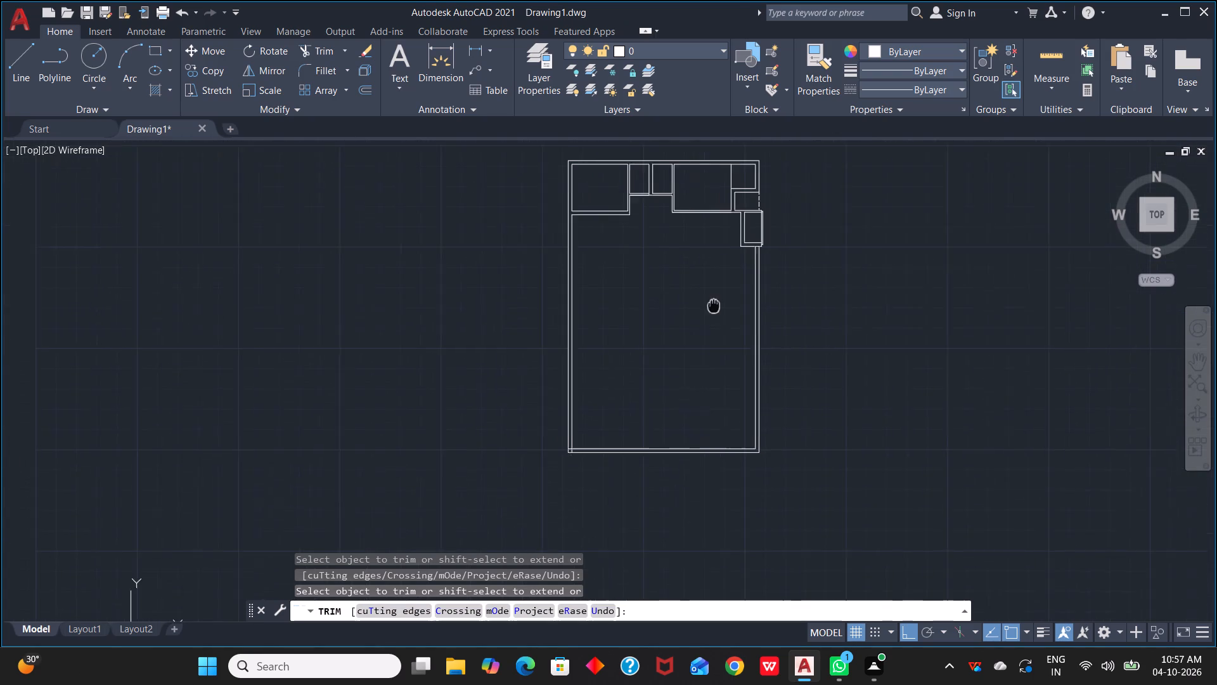
pyautogui.moveTo(714, 306); pyautogui.dragTo(799, 318, button='middle')
pyautogui.scroll(2, 827, 266)
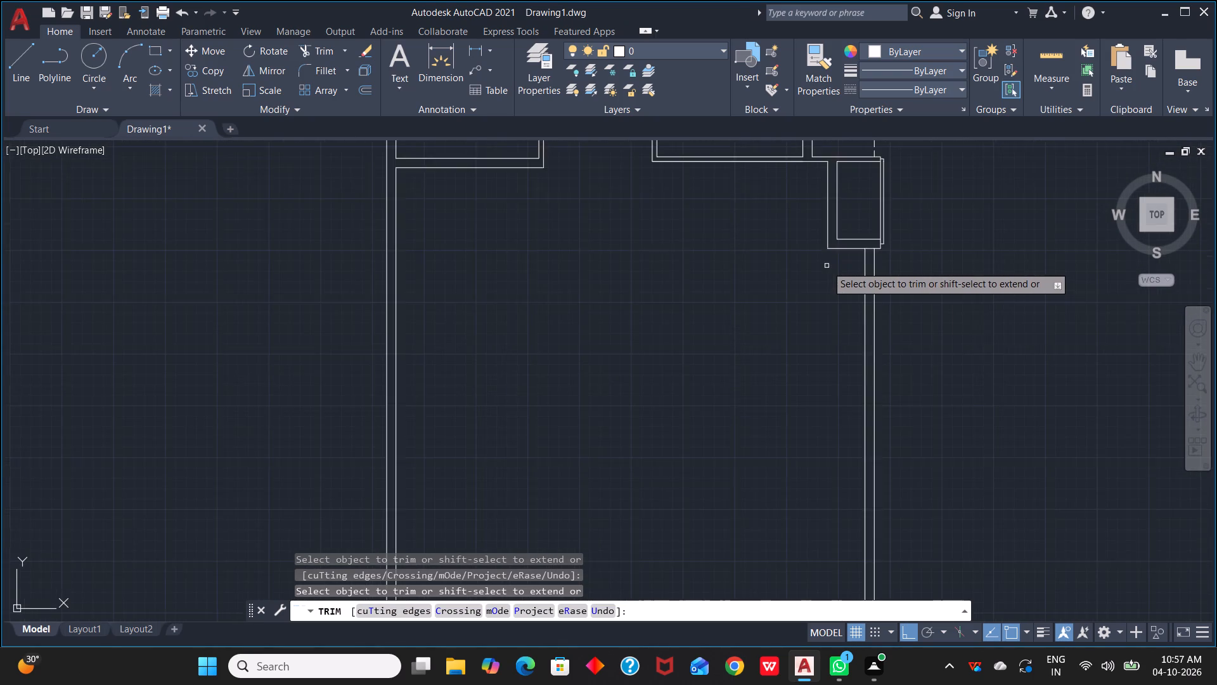
pyautogui.scroll(1, 827, 266)
pyautogui.scroll(-1, 700, 262)
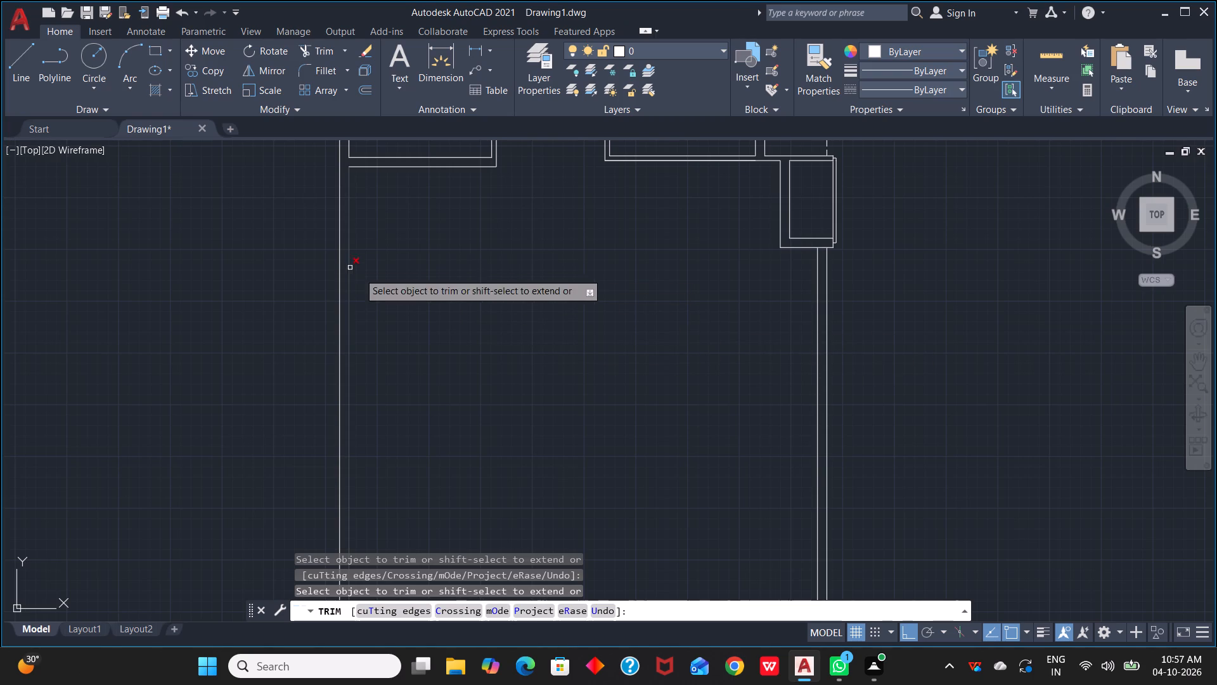
pyautogui.scroll(-2, 473, 288)
pyautogui.scroll(1, 450, 311)
pyautogui.moveTo(449, 301); pyautogui.dragTo(575, 331, button='middle')
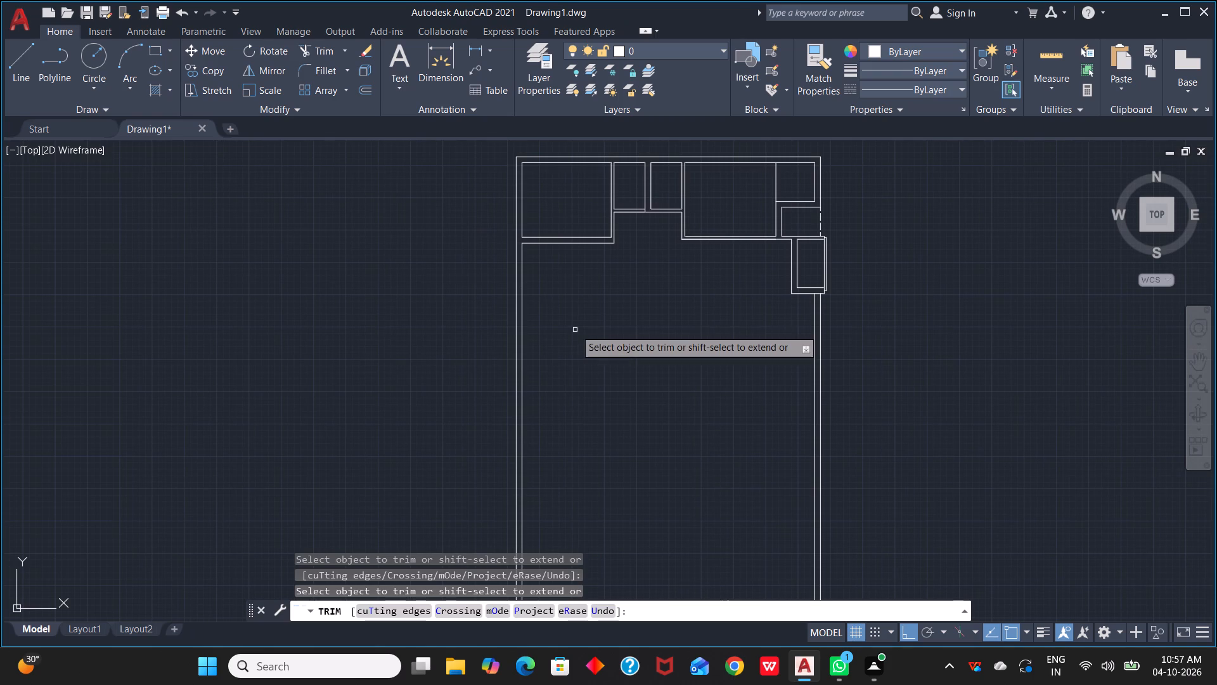
pyautogui.press('Escape')
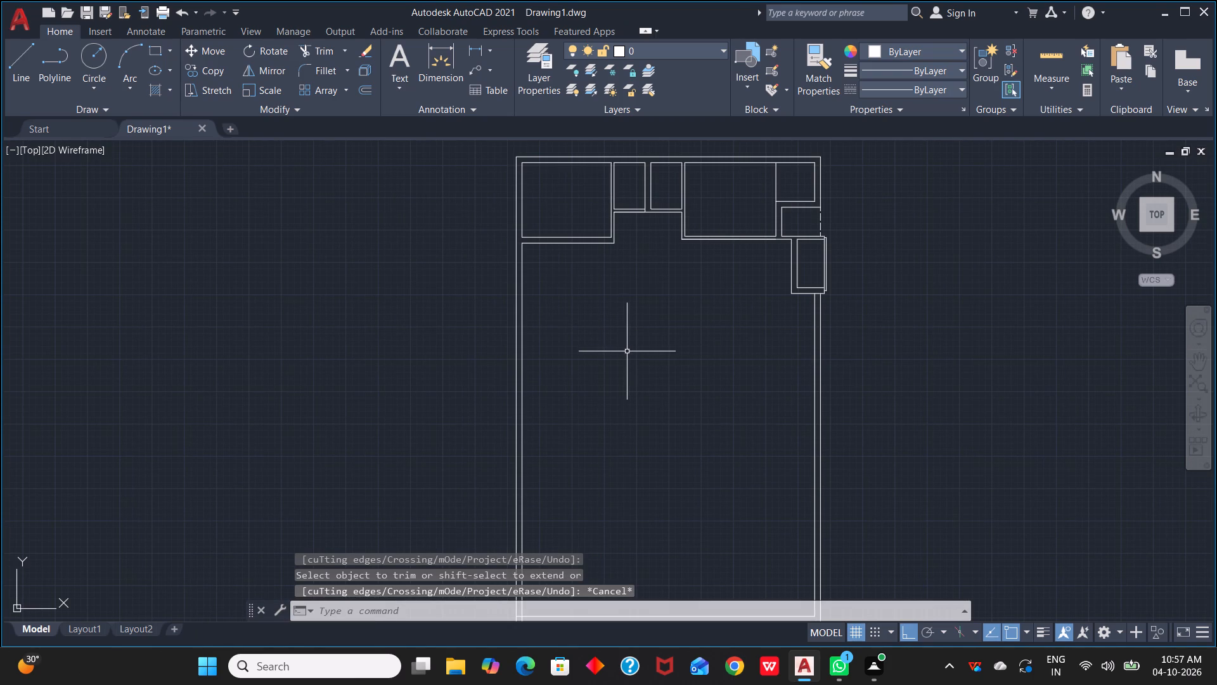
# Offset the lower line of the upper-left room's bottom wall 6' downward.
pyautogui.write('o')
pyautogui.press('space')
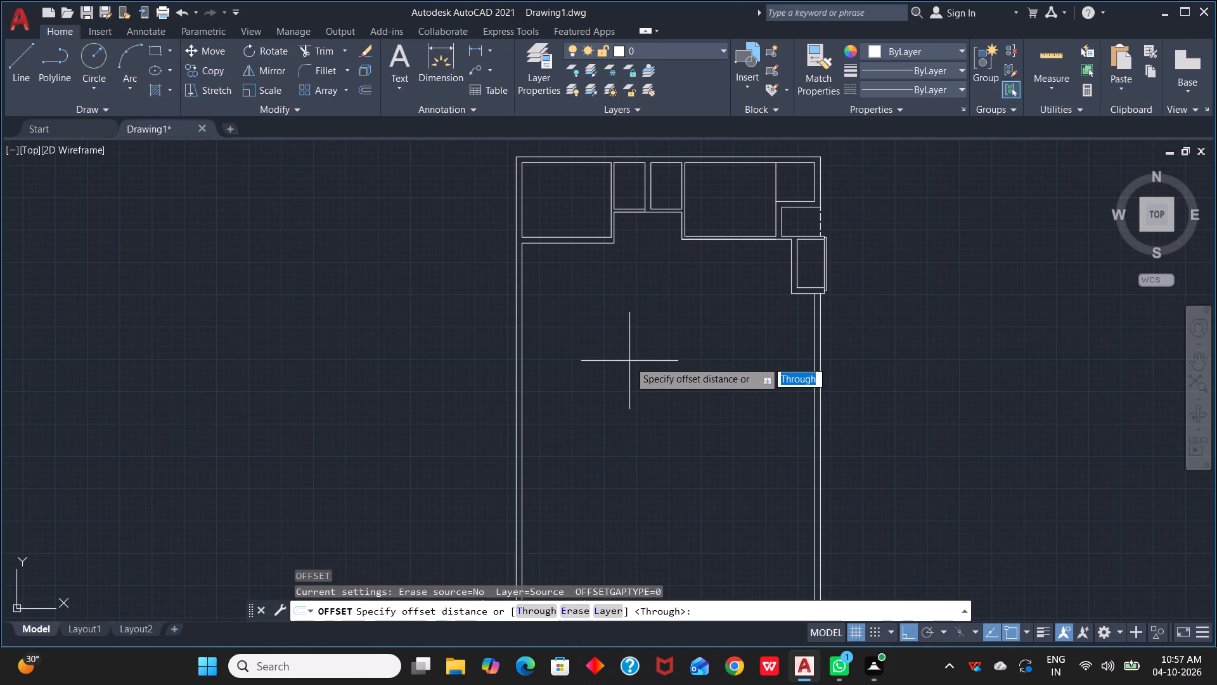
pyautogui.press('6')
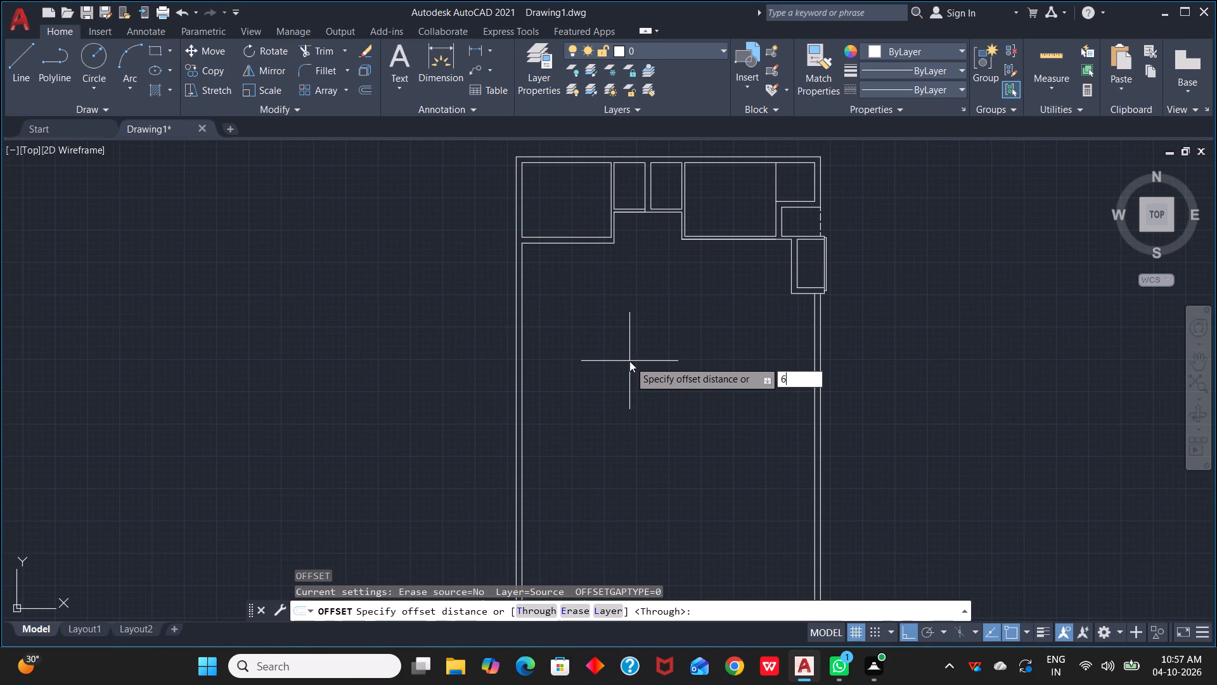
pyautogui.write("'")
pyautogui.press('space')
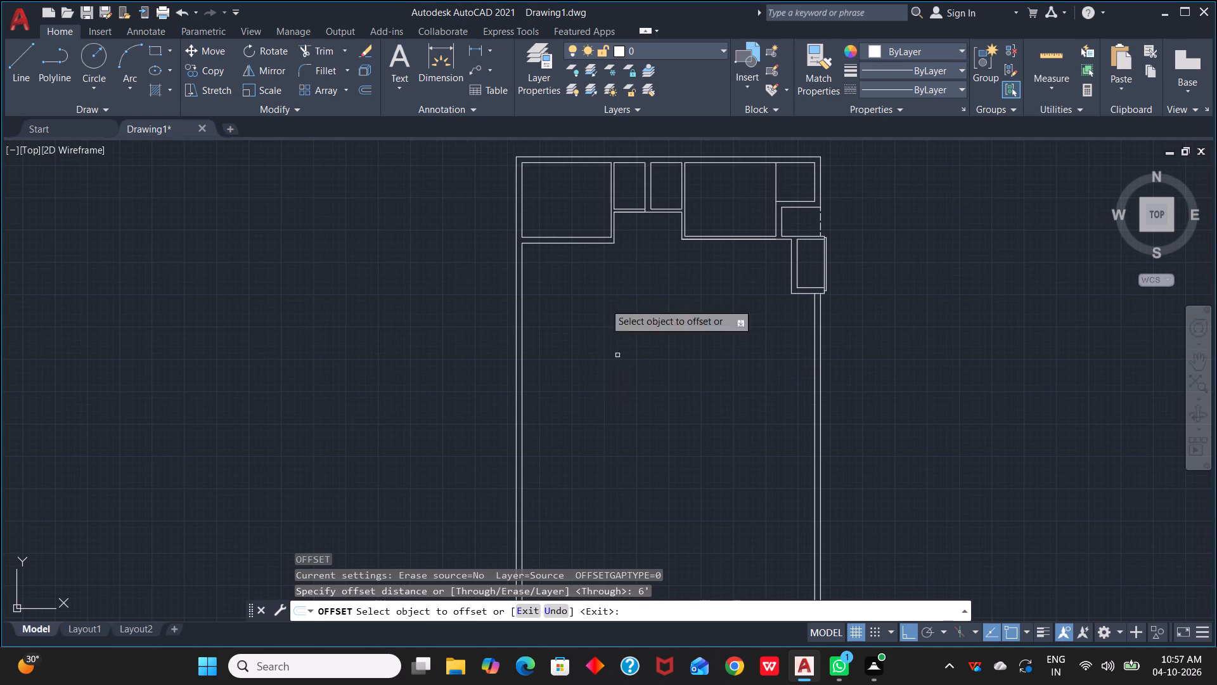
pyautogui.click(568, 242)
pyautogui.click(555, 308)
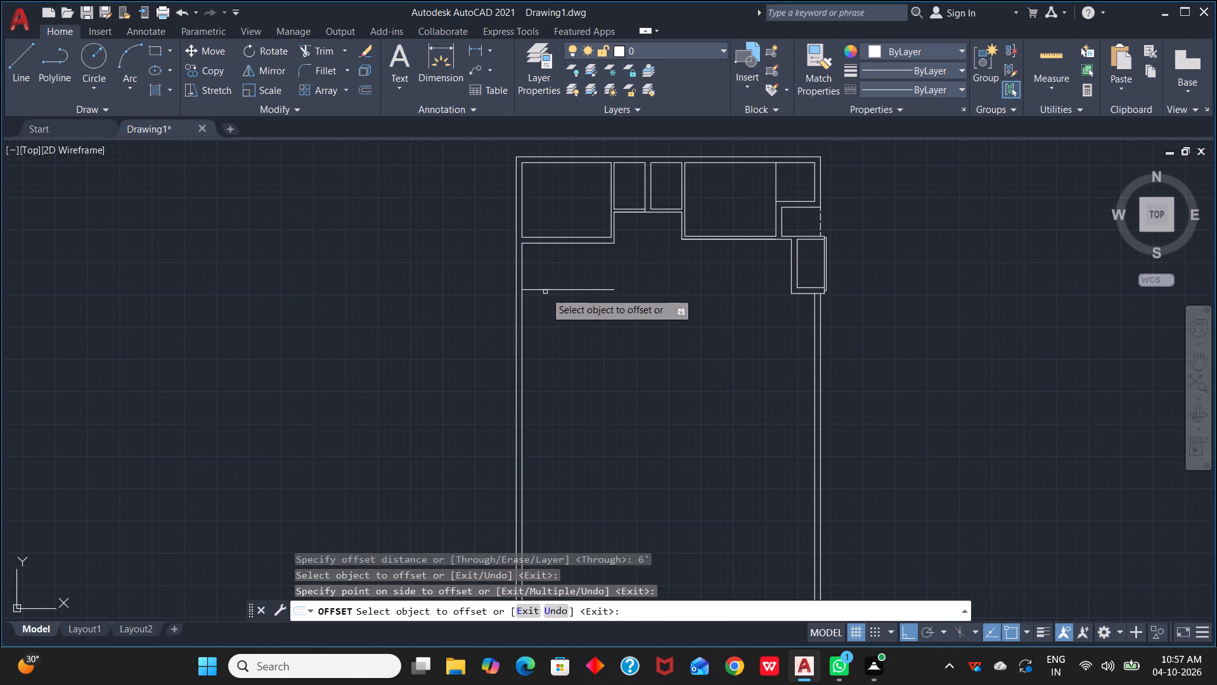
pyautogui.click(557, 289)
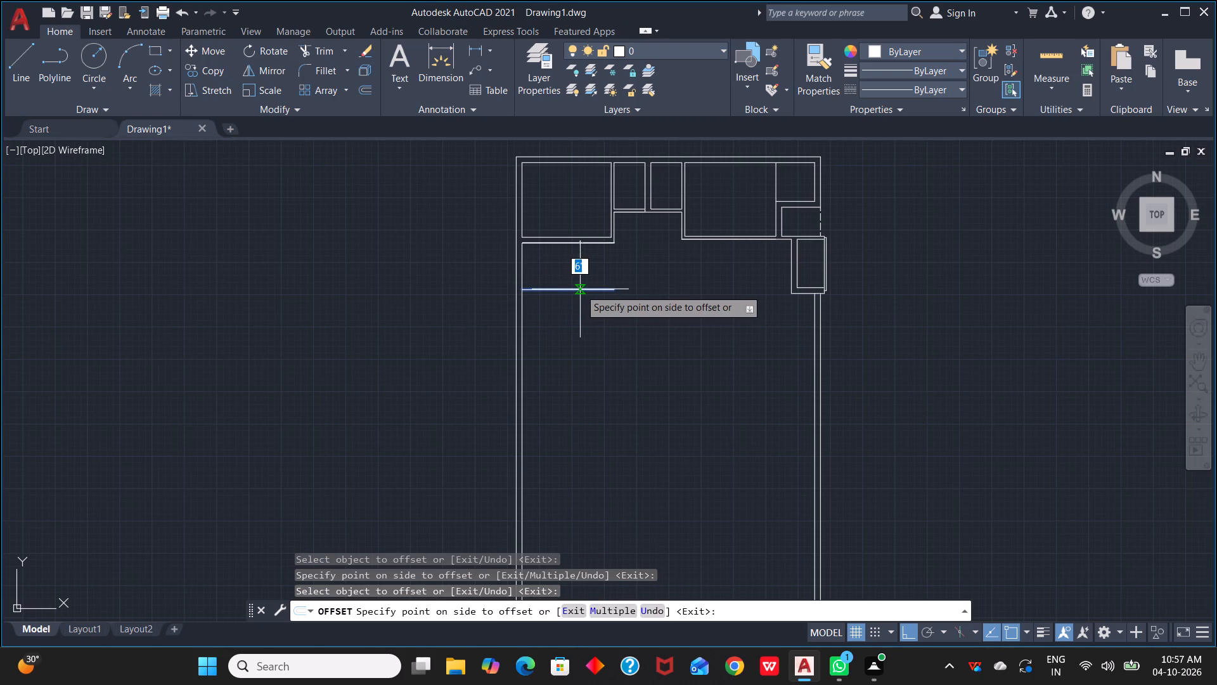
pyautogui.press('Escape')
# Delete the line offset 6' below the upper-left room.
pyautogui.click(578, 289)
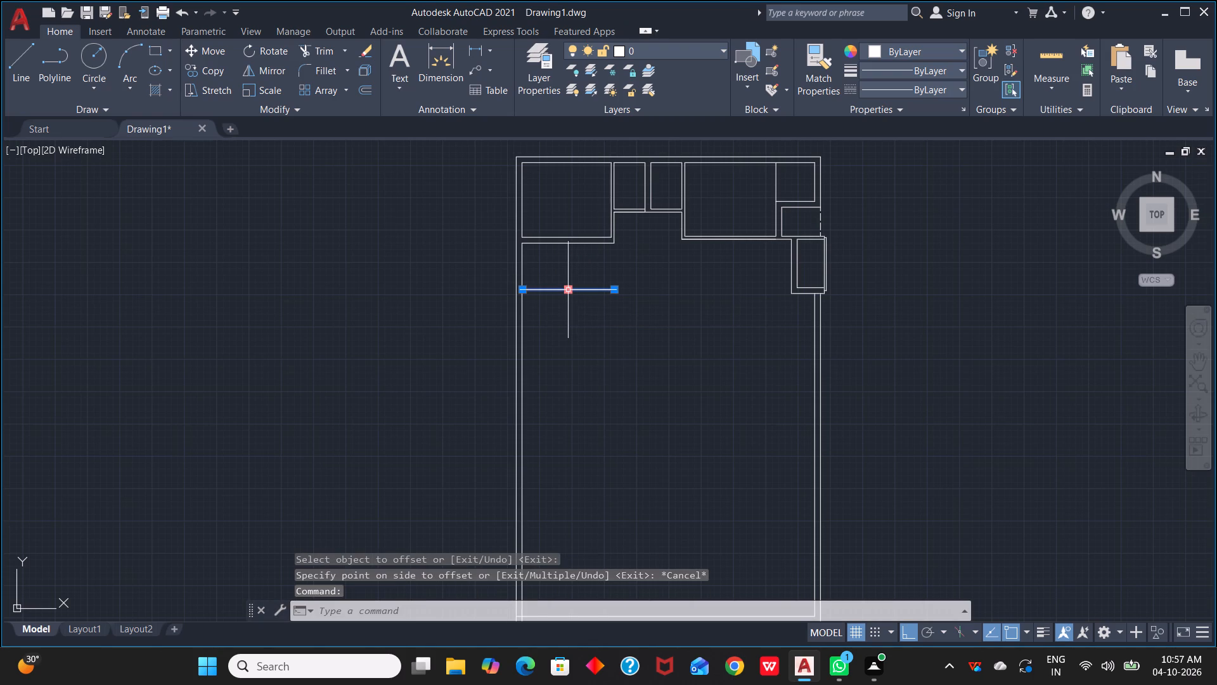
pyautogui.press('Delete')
# Extend the lower line of the upper-left room's bottom wall to the outer line of the left wall.
pyautogui.scroll(3, 561, 284)
pyautogui.scroll(-2, 562, 284)
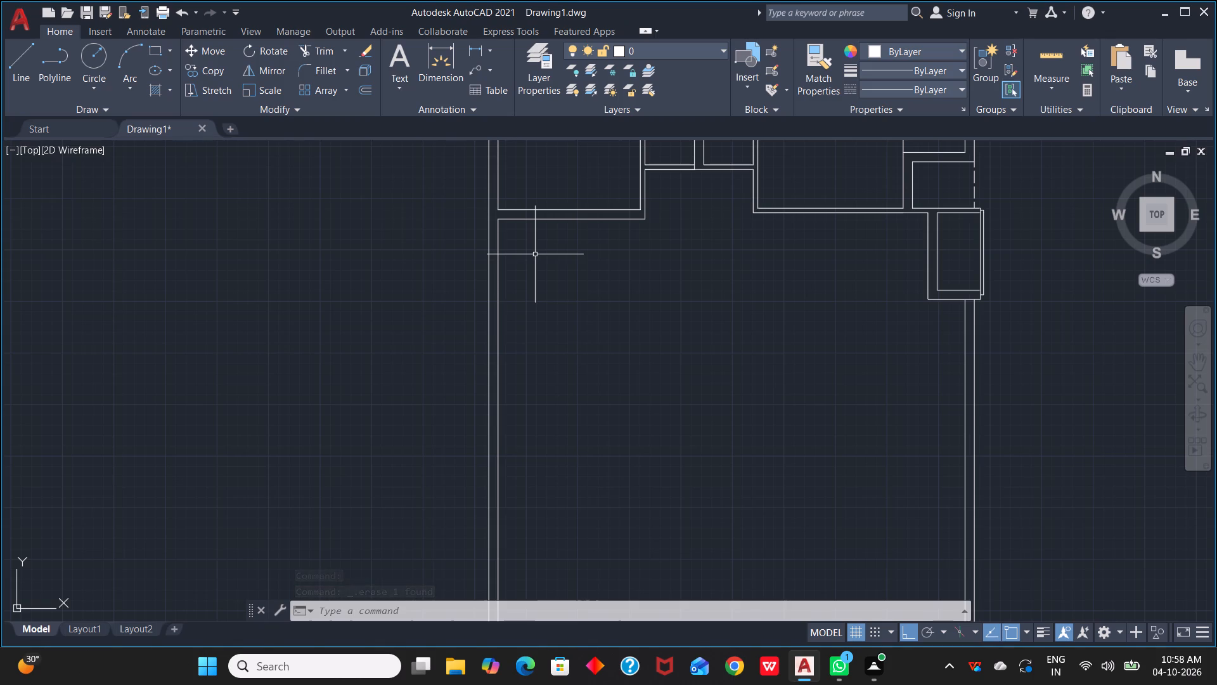
pyautogui.write('ex')
pyautogui.press('space')
pyautogui.click(523, 217)
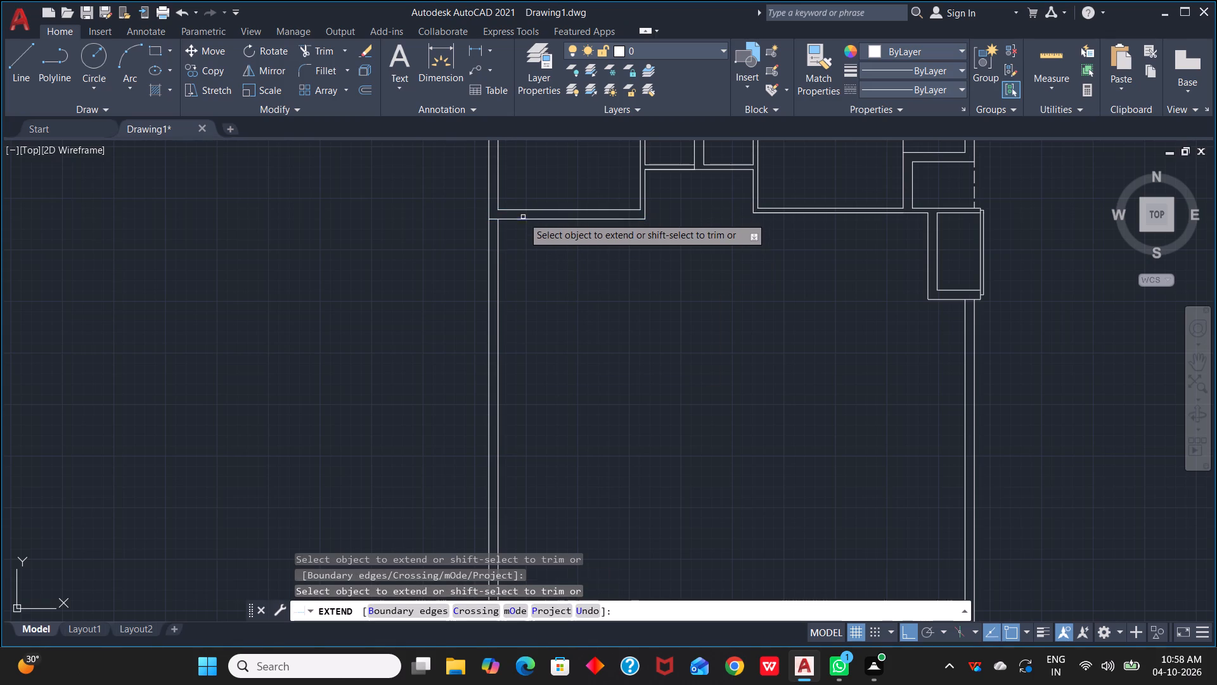
pyautogui.press('Escape')
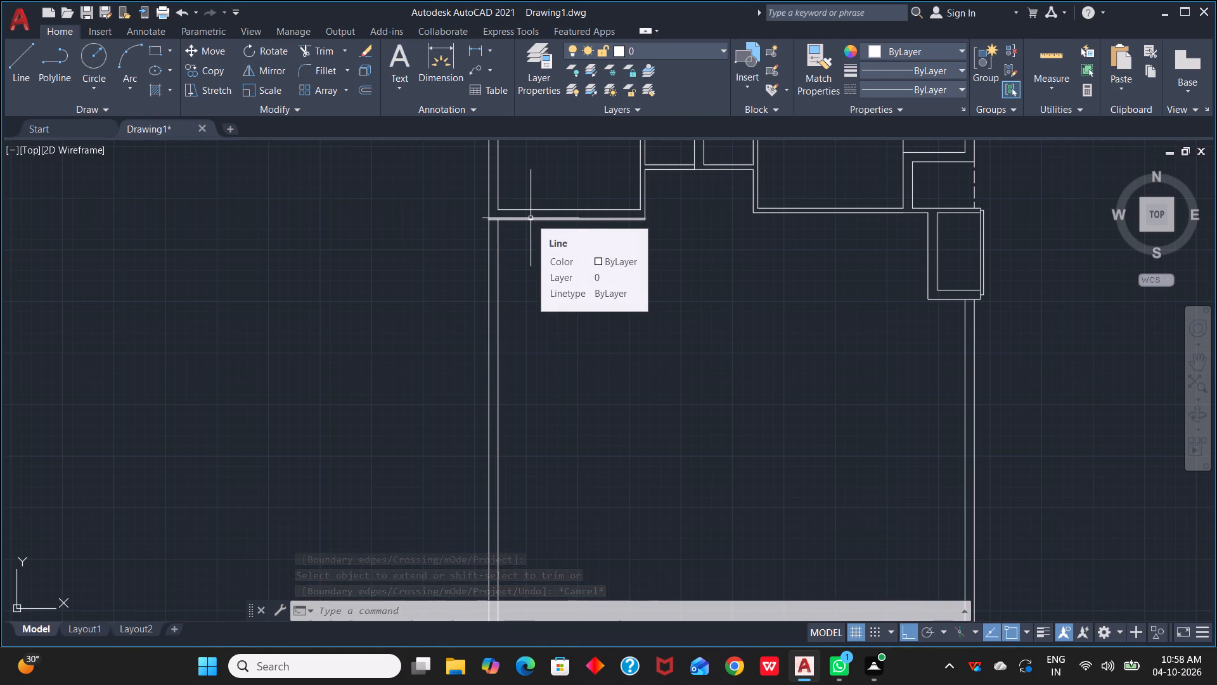
# Offset the lower line of the upper-left room's bottom wall 6' downward.
pyautogui.write('o')
pyautogui.press('space')
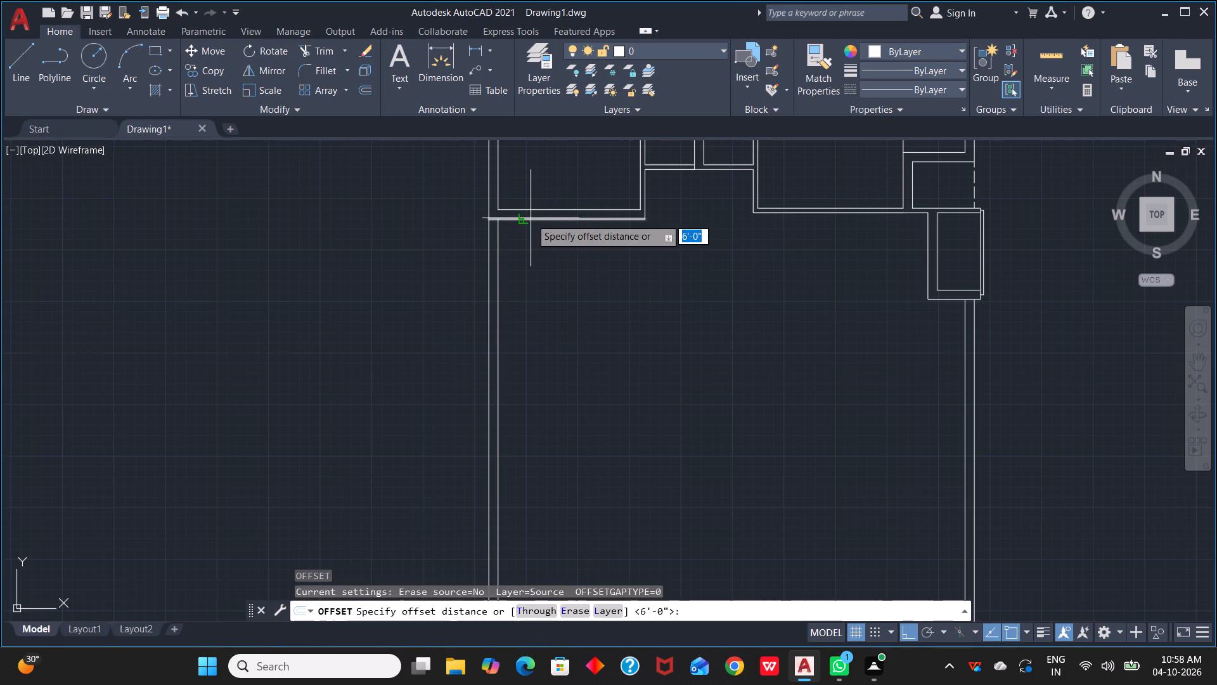
pyautogui.press('space')
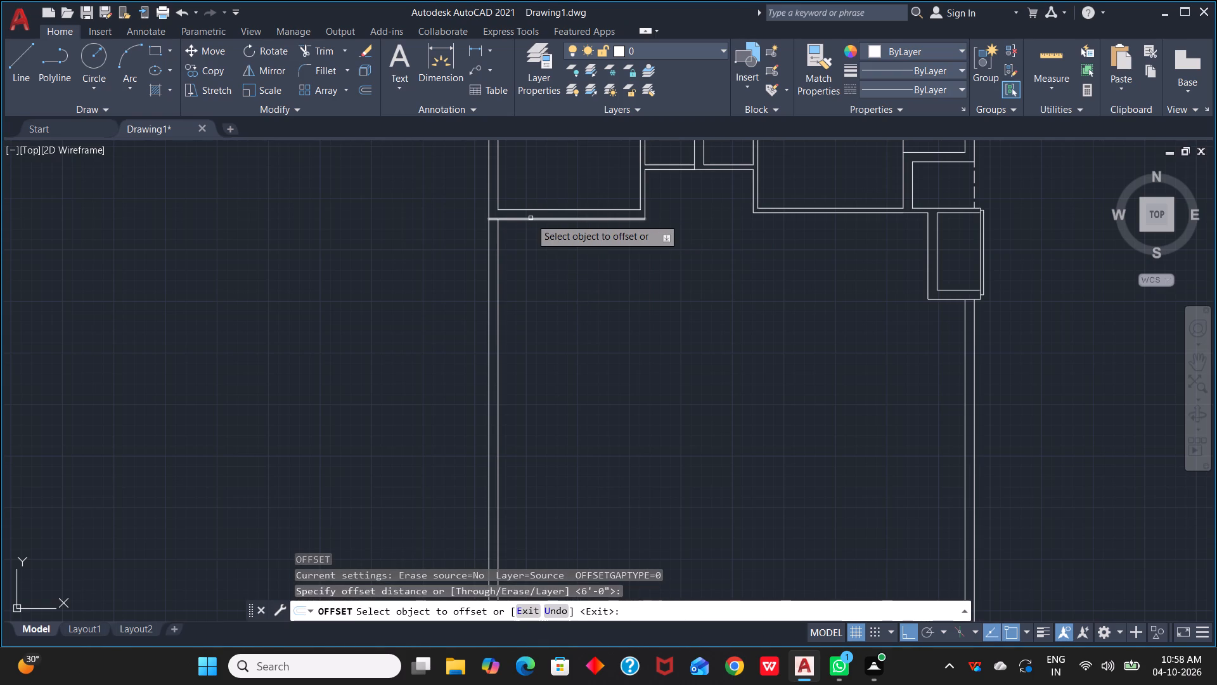
pyautogui.click(534, 218)
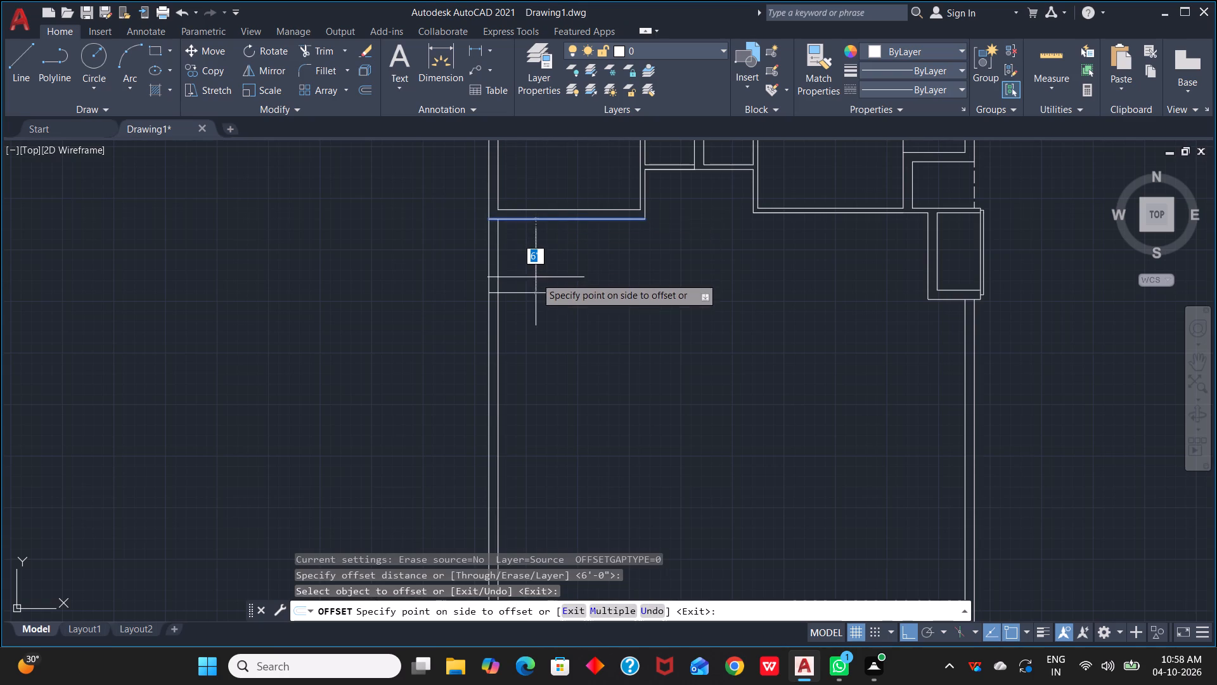
pyautogui.click(536, 288)
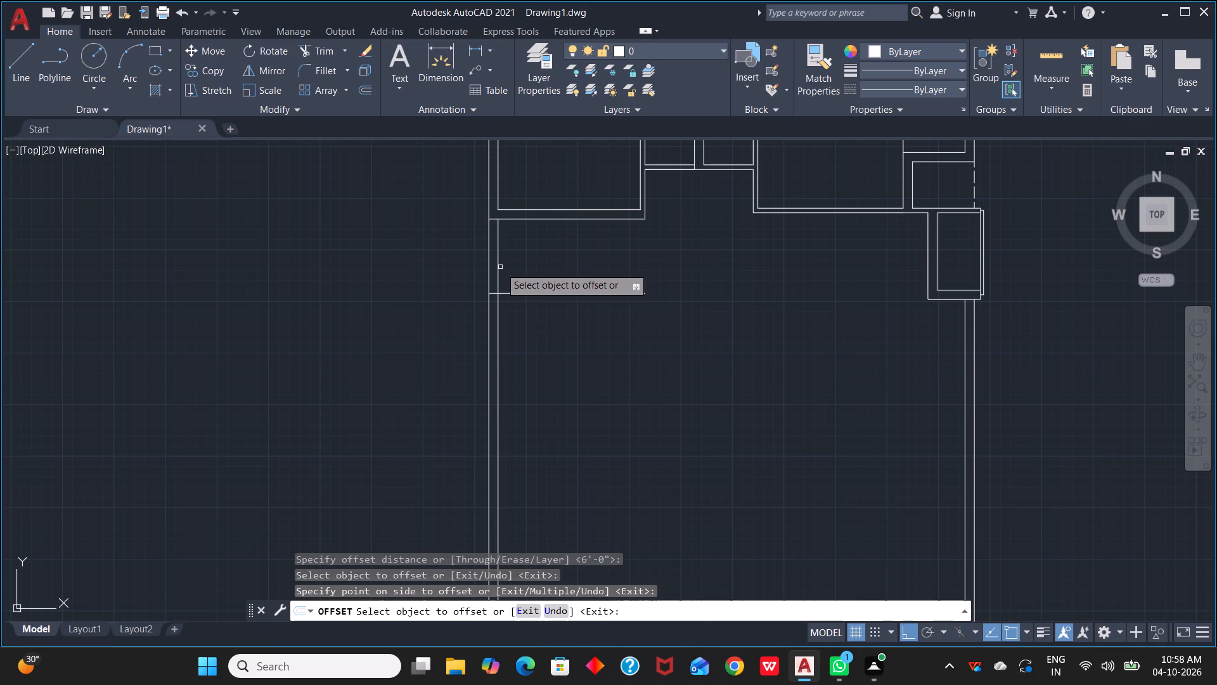
# Offset the left wall's inner line 3'6" into the plan, and offset that new line a further 9" for the partition thickness.
pyautogui.click(496, 268)
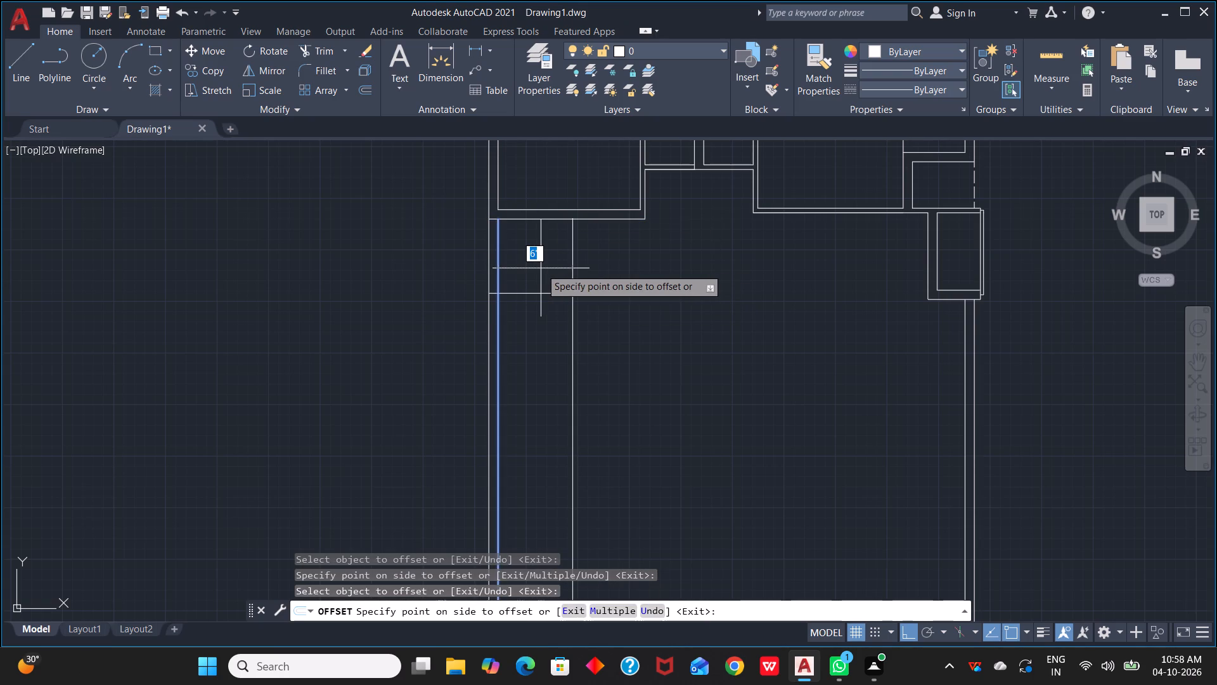
pyautogui.write("3'")
pyautogui.write('6"')
pyautogui.press('space')
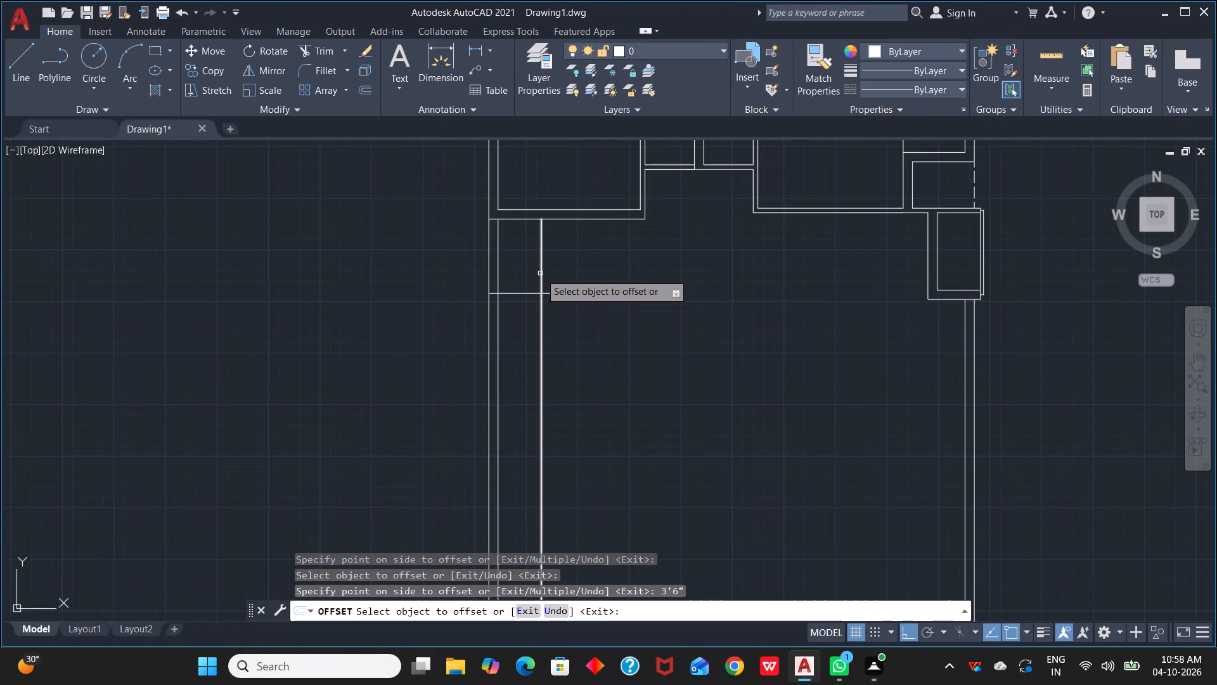
pyautogui.click(541, 273)
pyautogui.write('9"')
pyautogui.press('space')
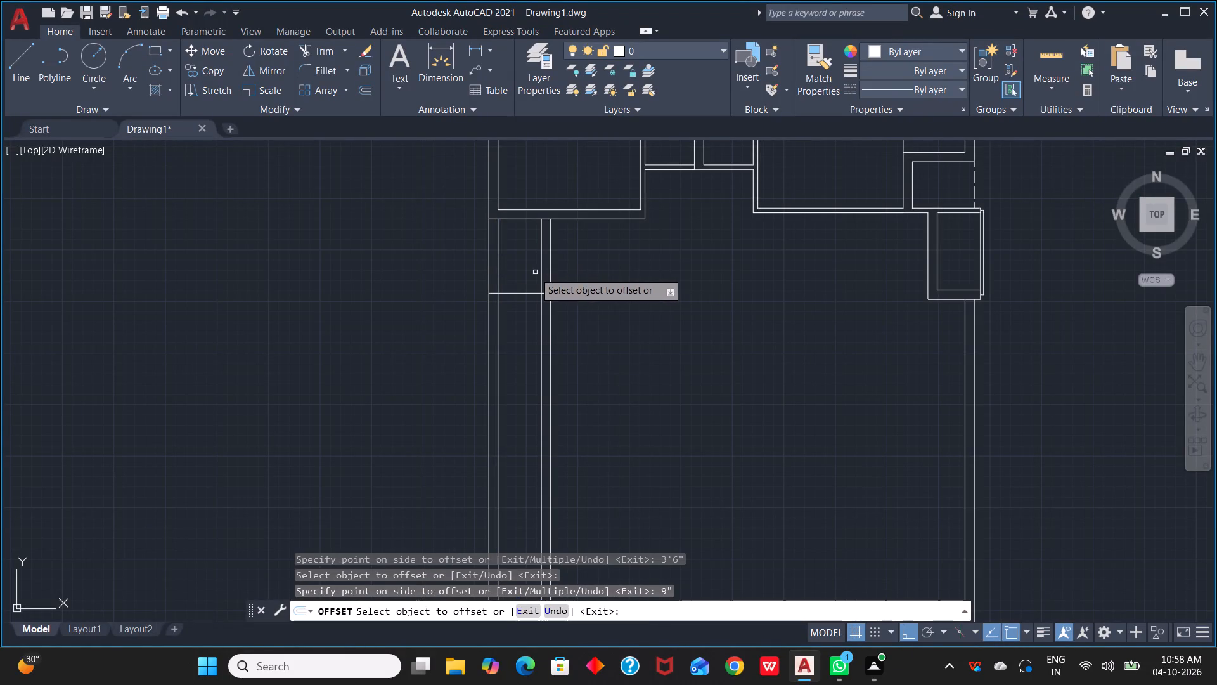
# Offset the horizontal line 6' below the upper-left room 4.5" downward for the lower partition.
pyautogui.click(521, 291)
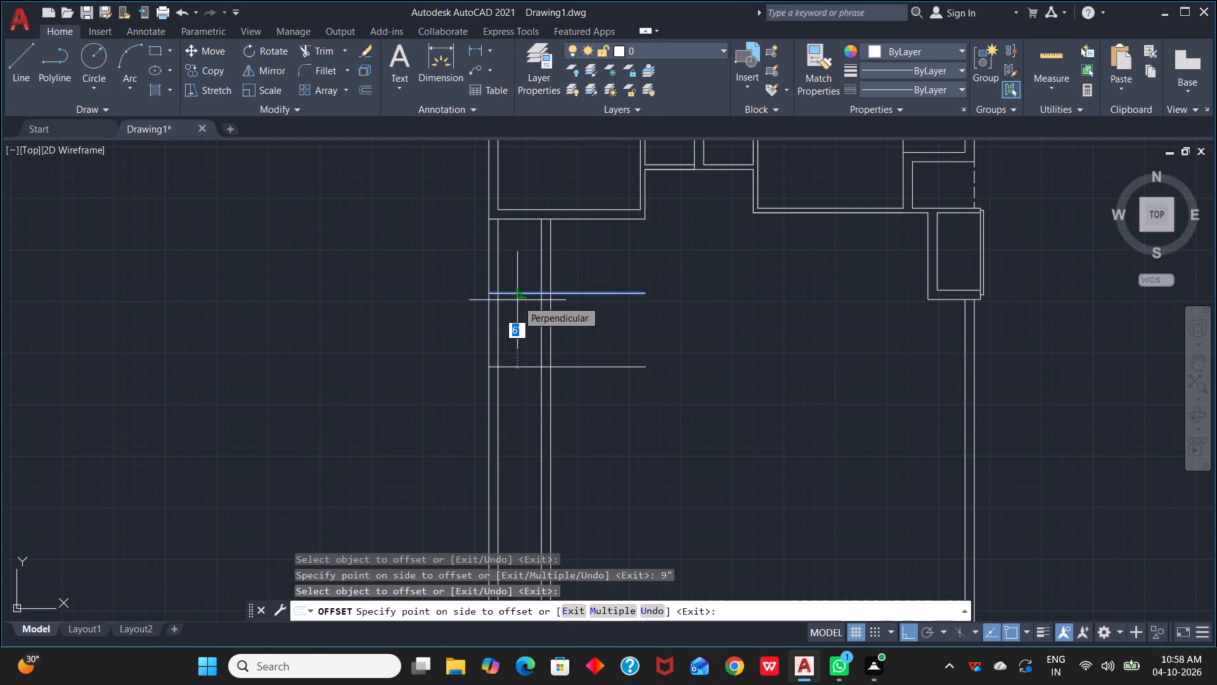
pyautogui.write('4.5"')
pyautogui.press('space')
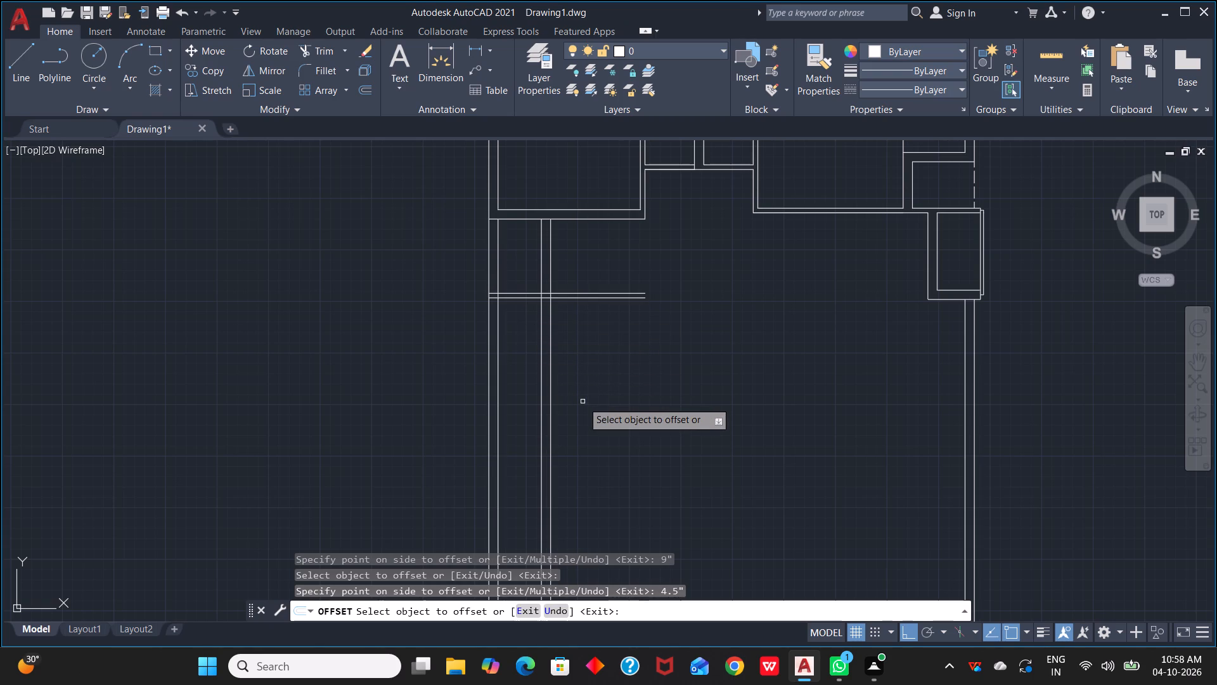
pyautogui.press('Escape')
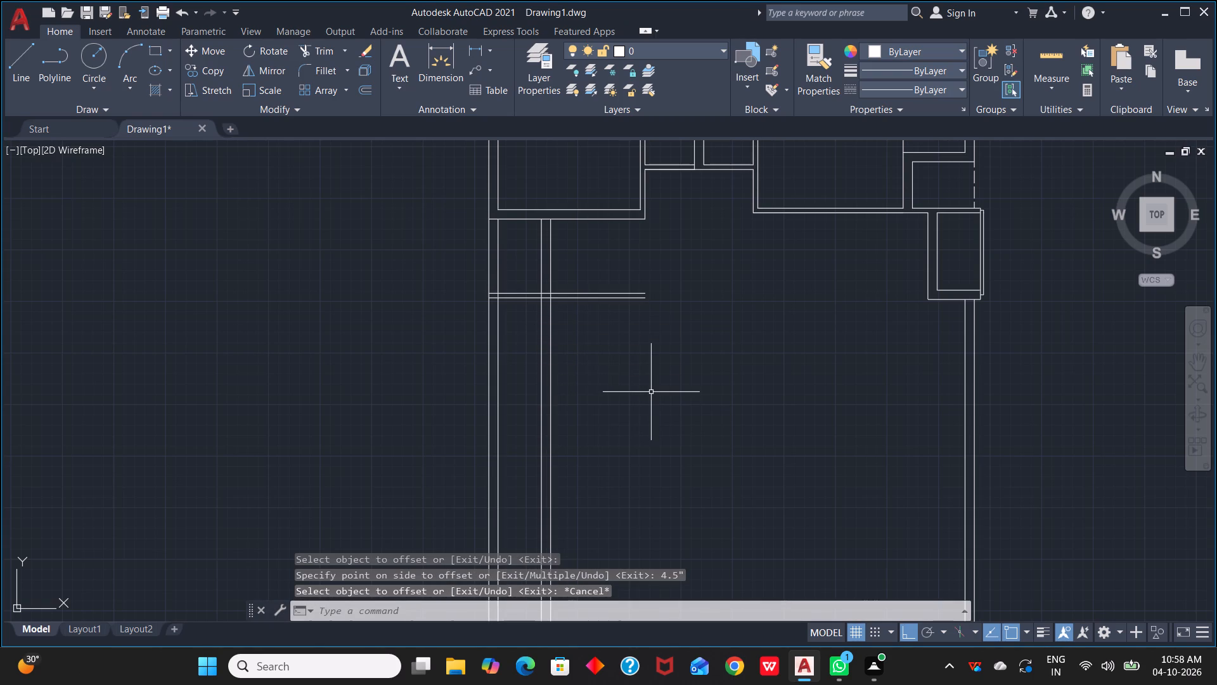
# Trim the left wall's inner line inside the small room and the new partition lines running past its lower-right corner.
pyautogui.write('te')
pyautogui.press('BackSpace')
pyautogui.press('BackSpace')
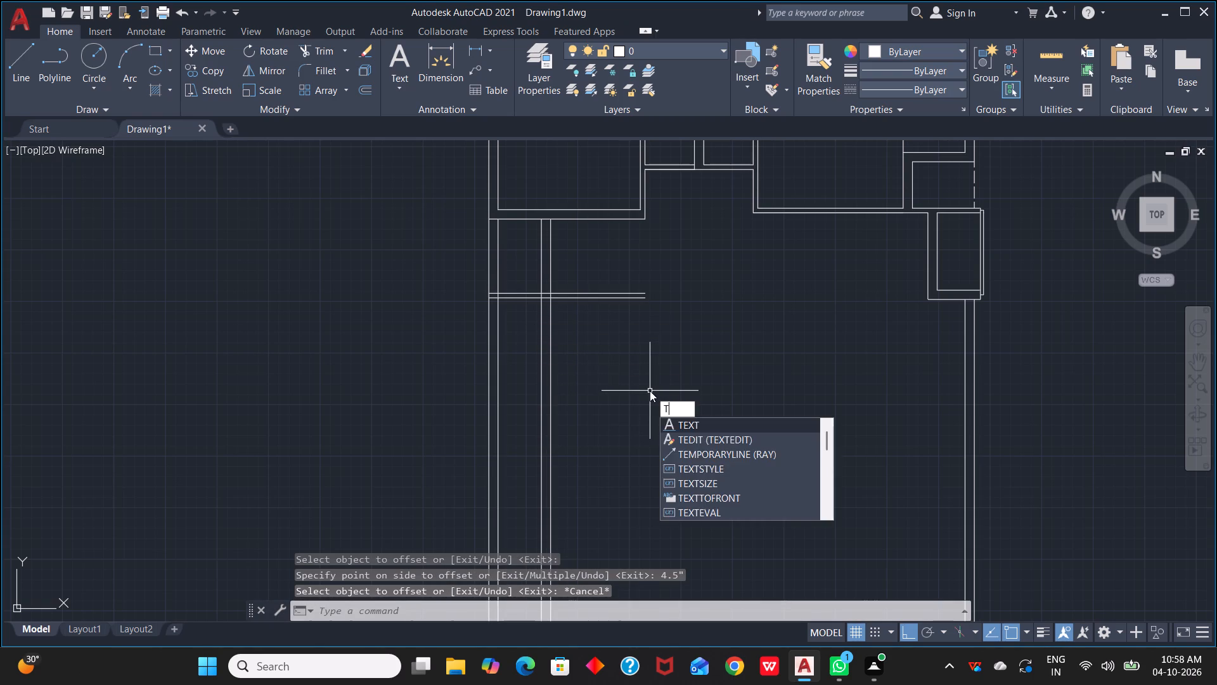
pyautogui.write('r')
pyautogui.press('space')
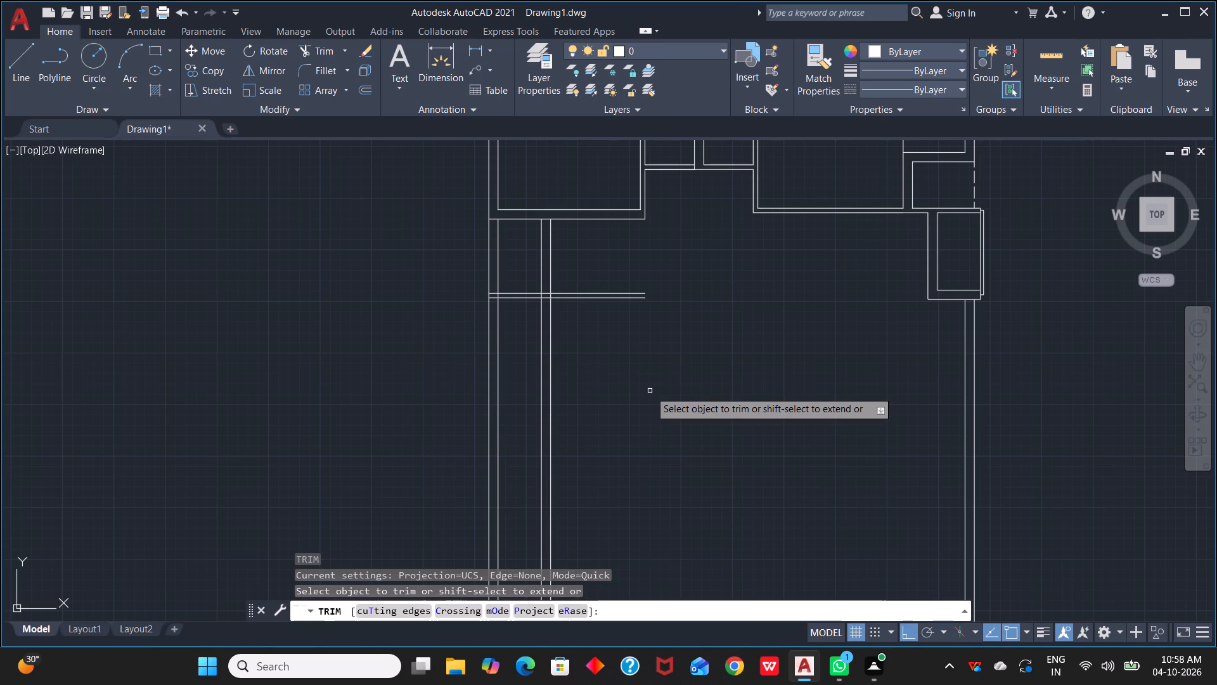
pyautogui.press('Escape')
pyautogui.press('Escape')
pyautogui.write('tr')
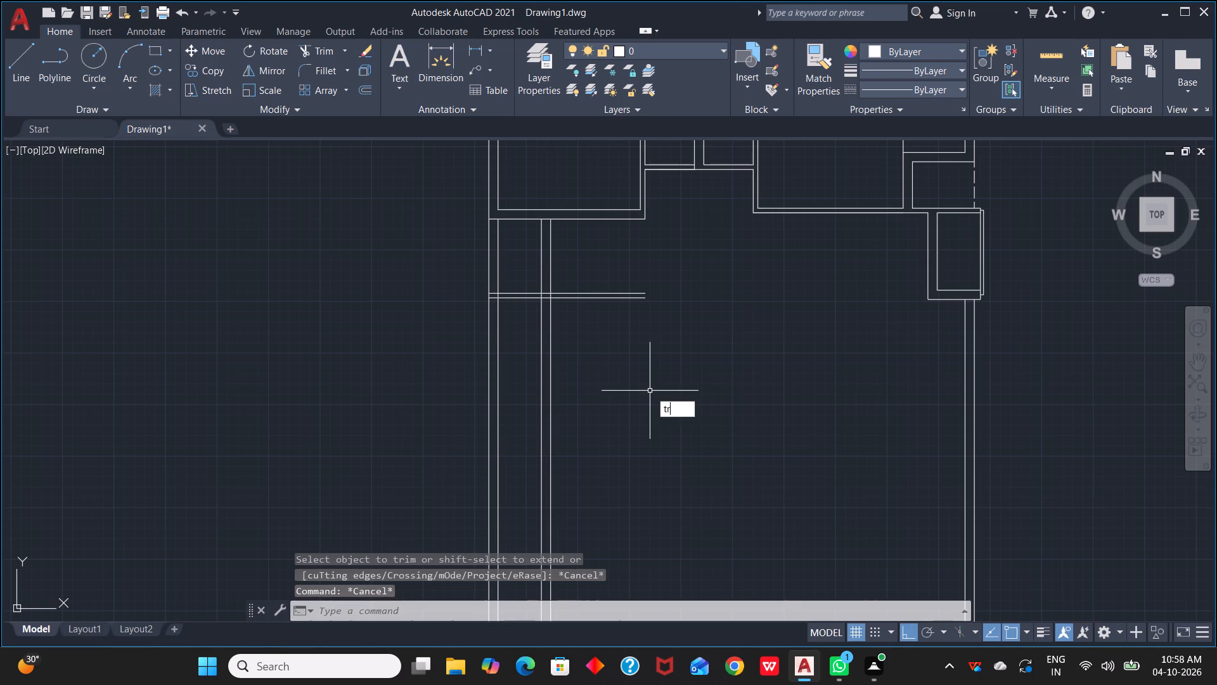
pyautogui.press('space')
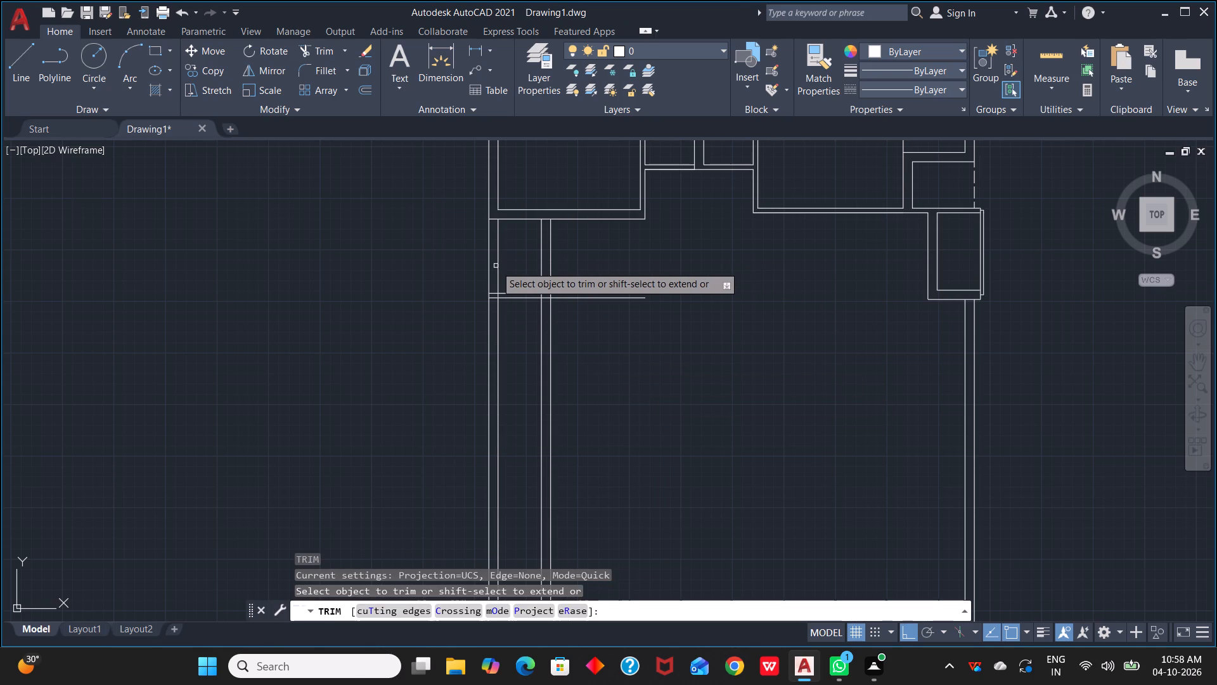
pyautogui.click(498, 265)
pyautogui.moveTo(600, 270); pyautogui.dragTo(600, 294)
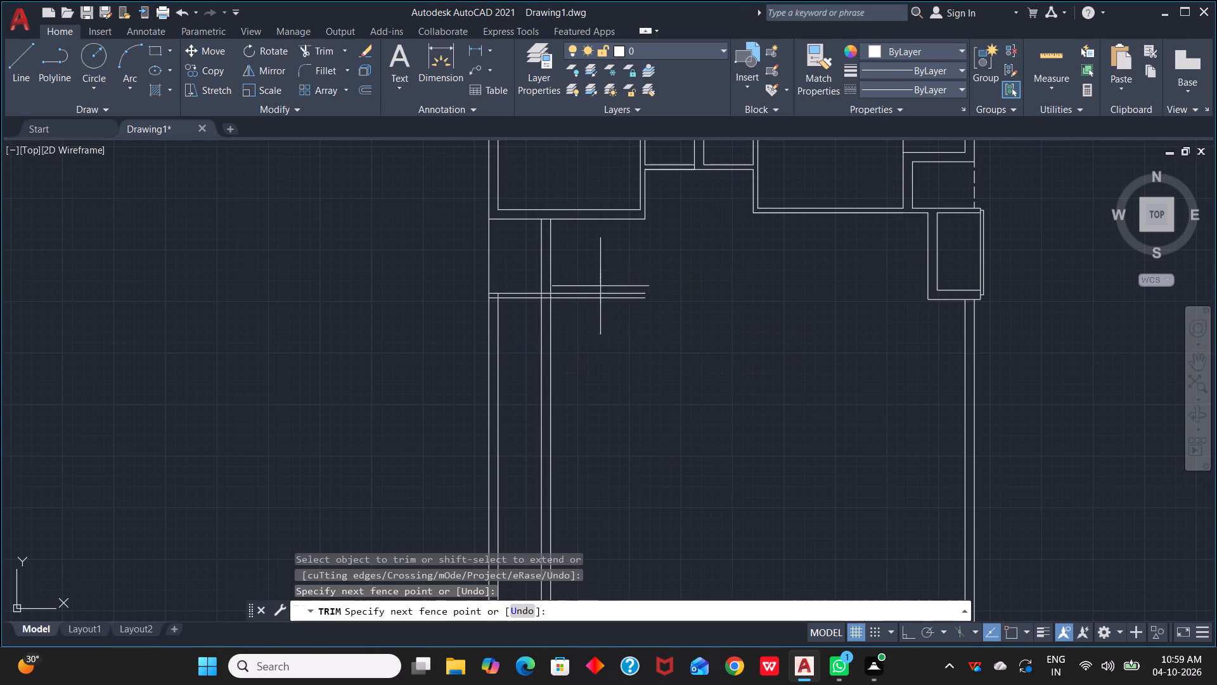
pyautogui.moveTo(600, 294); pyautogui.dragTo(513, 348)
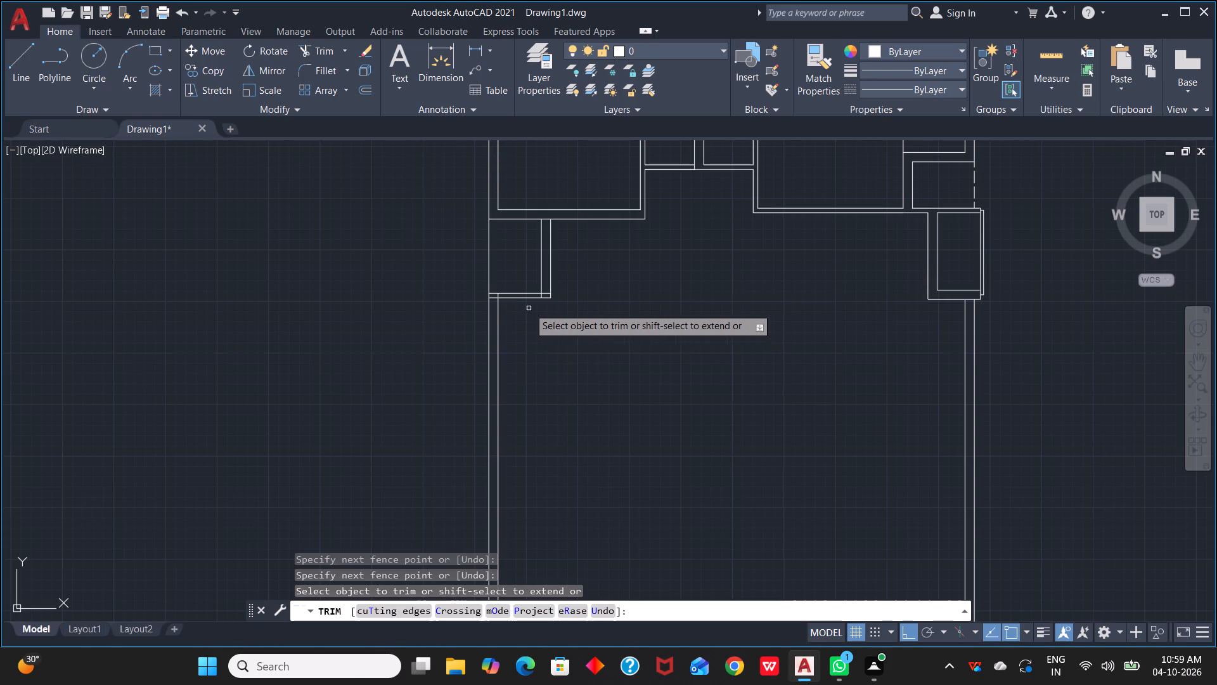
# Trim the crossing line pieces inside the small room's bottom partition at its right corner and at the left wall.
pyautogui.scroll(4, 529, 308)
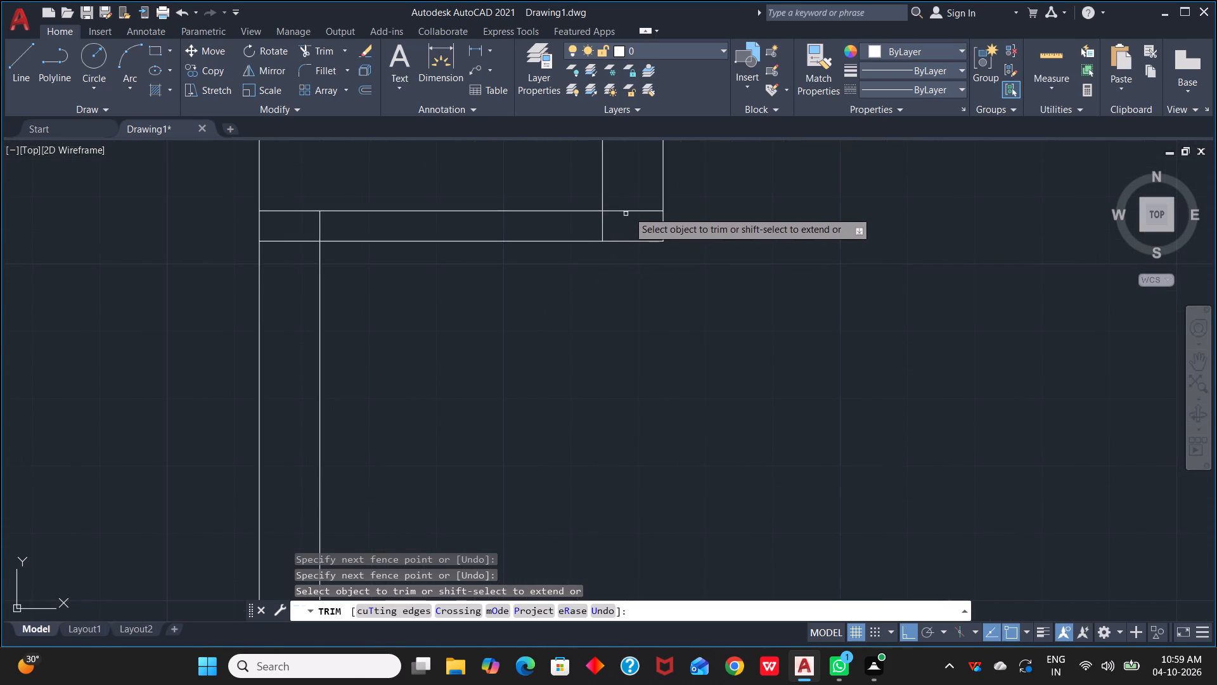
pyautogui.click(633, 204)
pyautogui.click(586, 233)
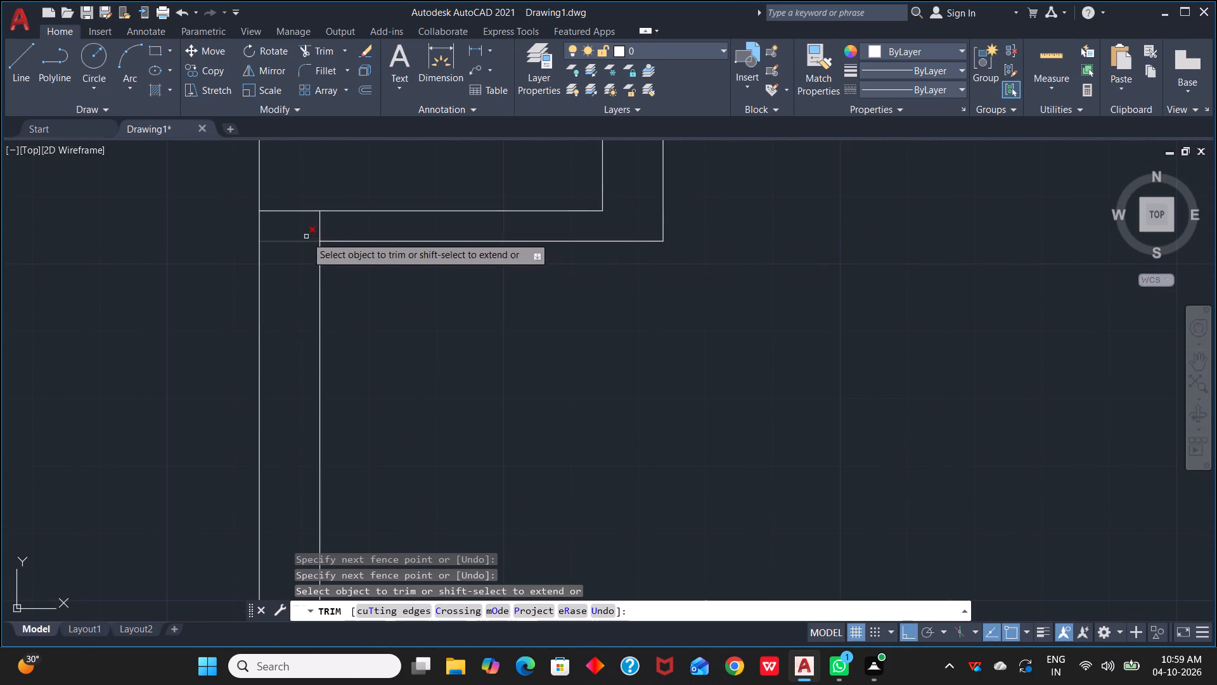
pyautogui.click(309, 227)
pyautogui.click(338, 225)
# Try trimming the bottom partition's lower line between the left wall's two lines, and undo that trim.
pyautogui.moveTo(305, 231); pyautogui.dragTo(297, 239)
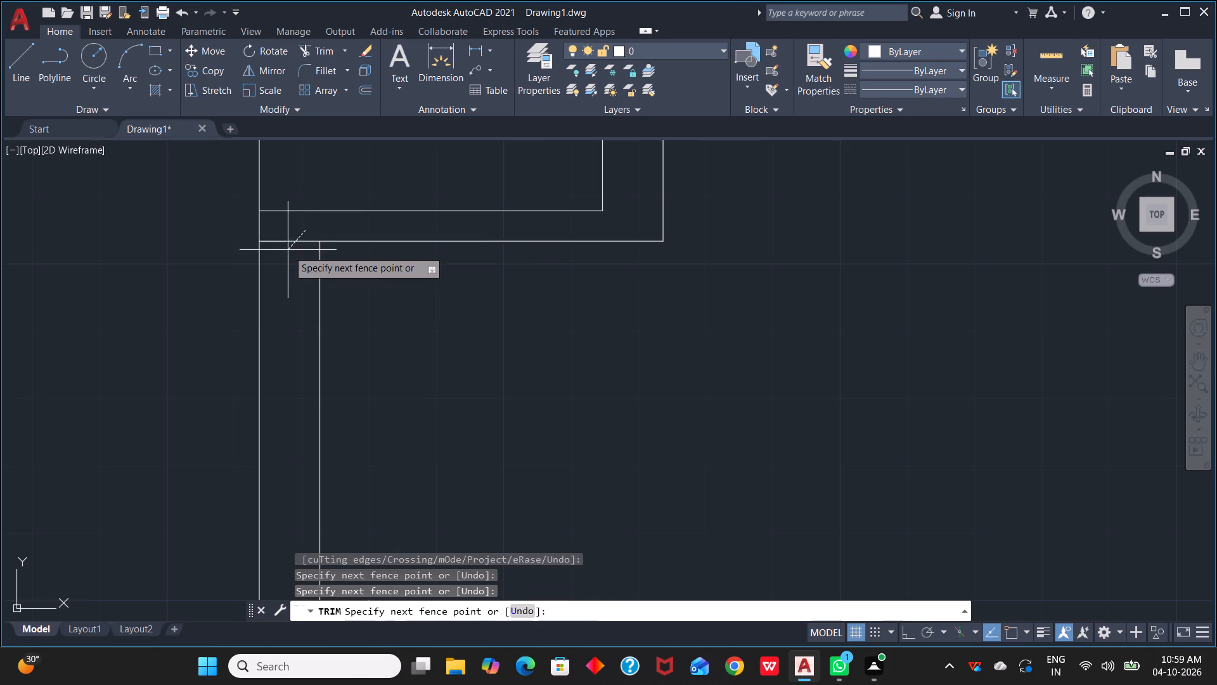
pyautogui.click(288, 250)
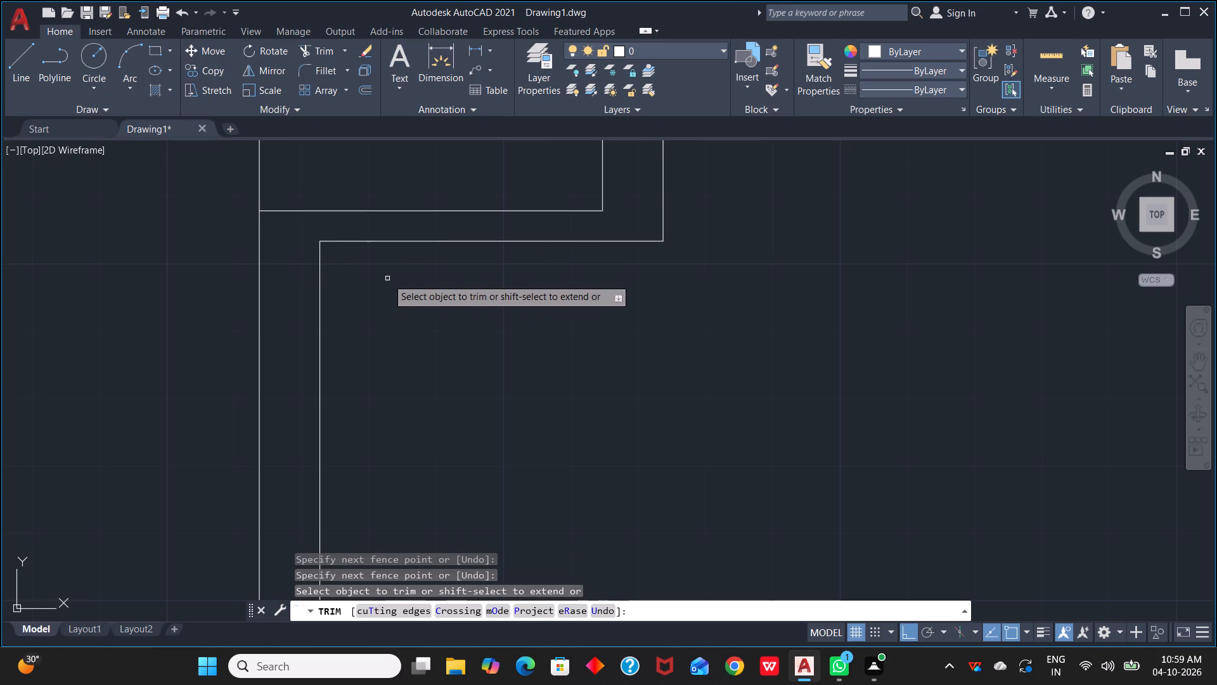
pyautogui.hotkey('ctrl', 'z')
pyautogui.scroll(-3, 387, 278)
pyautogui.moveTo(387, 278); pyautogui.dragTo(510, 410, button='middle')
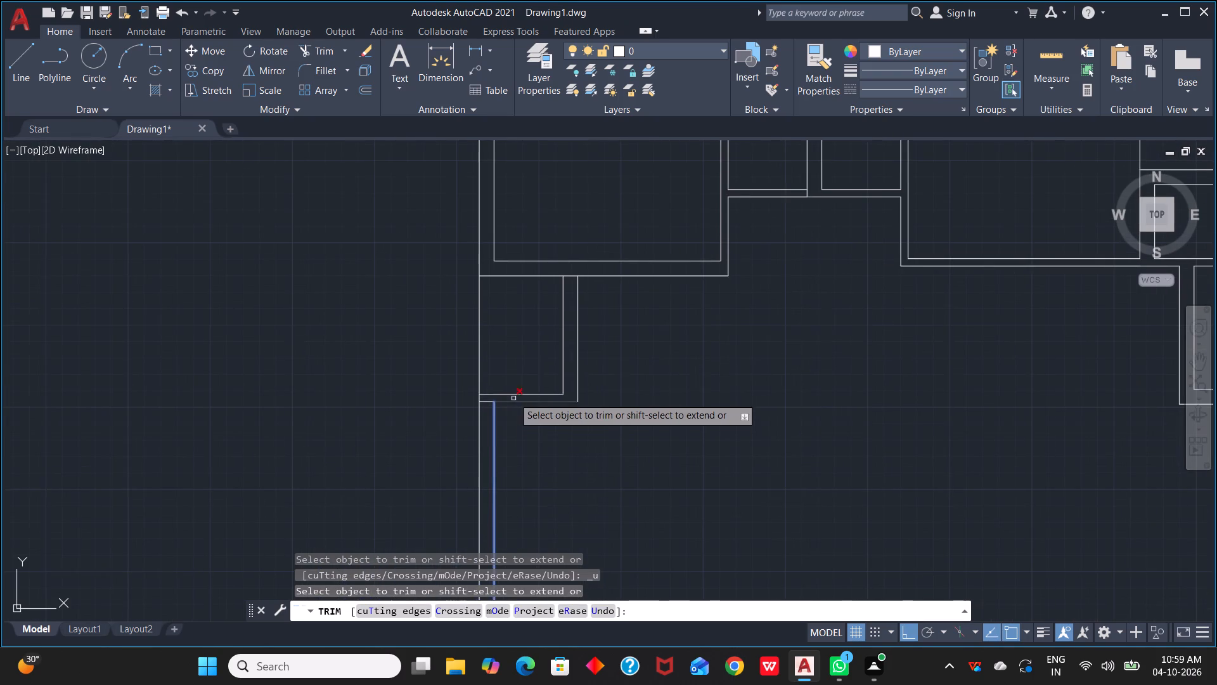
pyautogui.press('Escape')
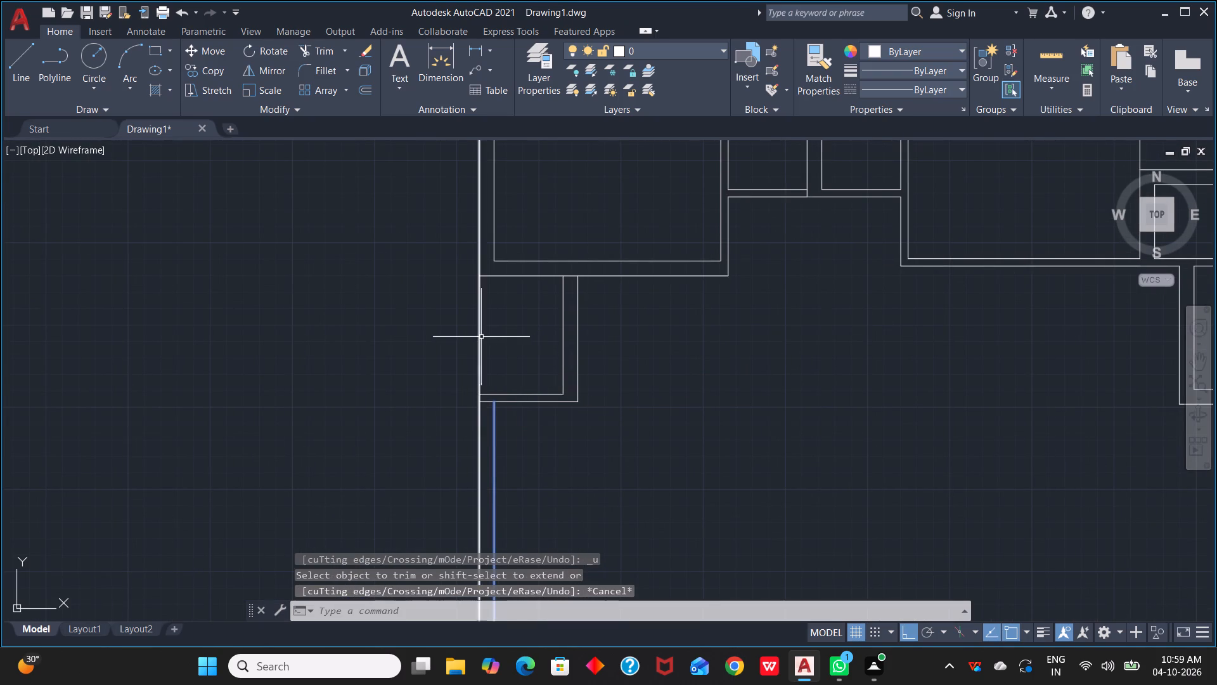
# Offset the left wall's outer line 3" inward.
pyautogui.scroll(1, 501, 426)
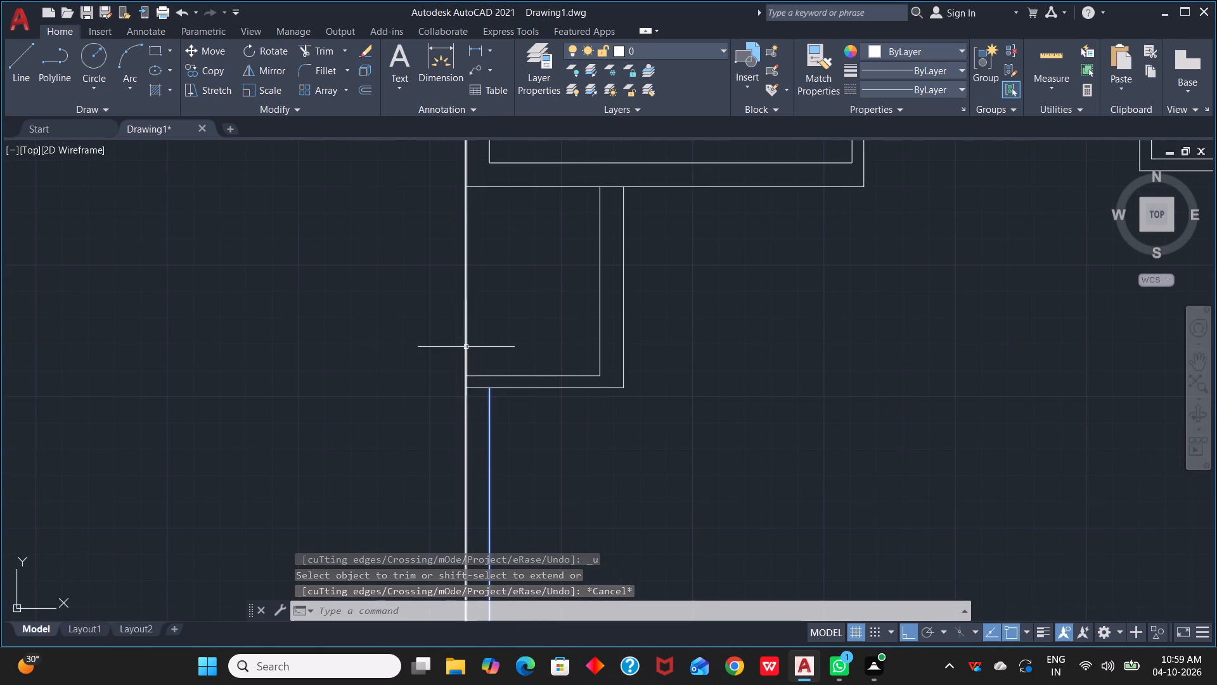
pyautogui.press('Escape')
pyautogui.press('Escape')
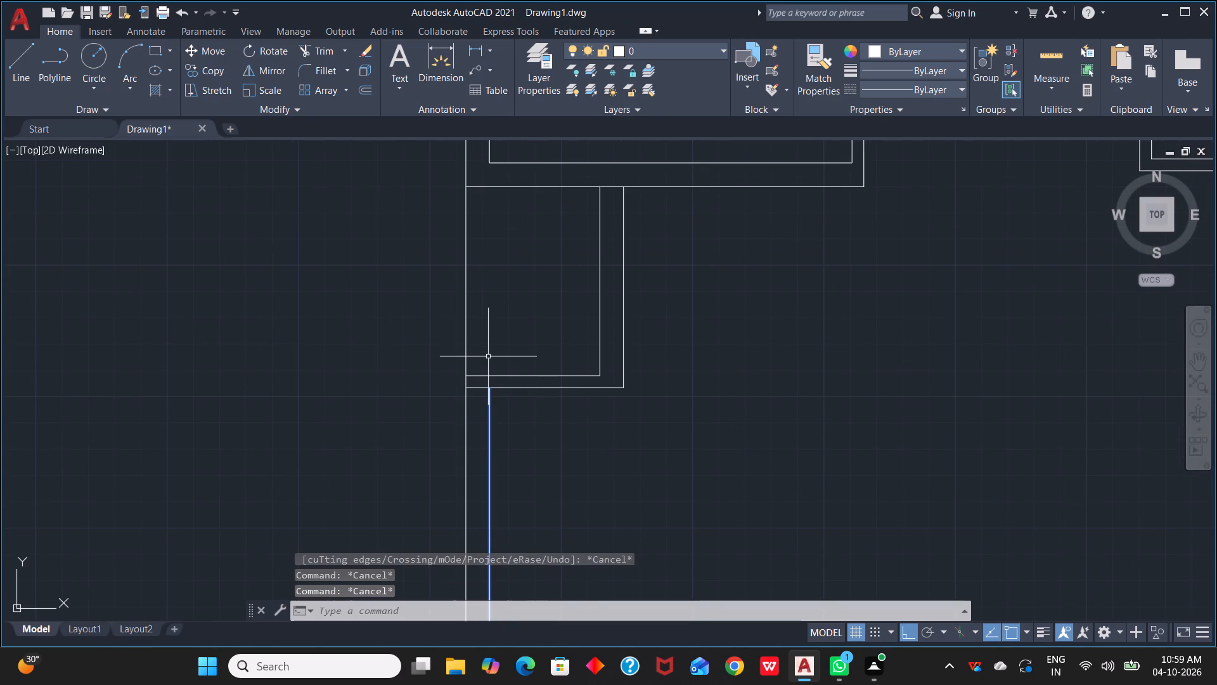
pyautogui.write('o')
pyautogui.press('space')
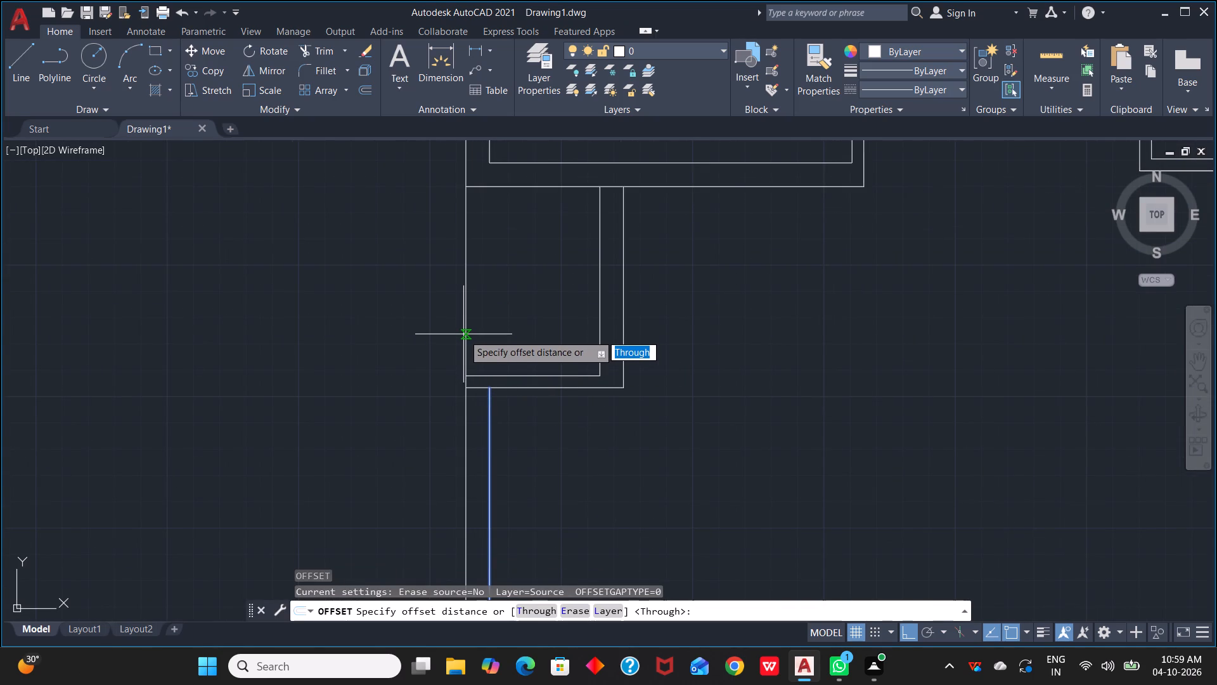
pyautogui.write('3"')
pyautogui.press('space')
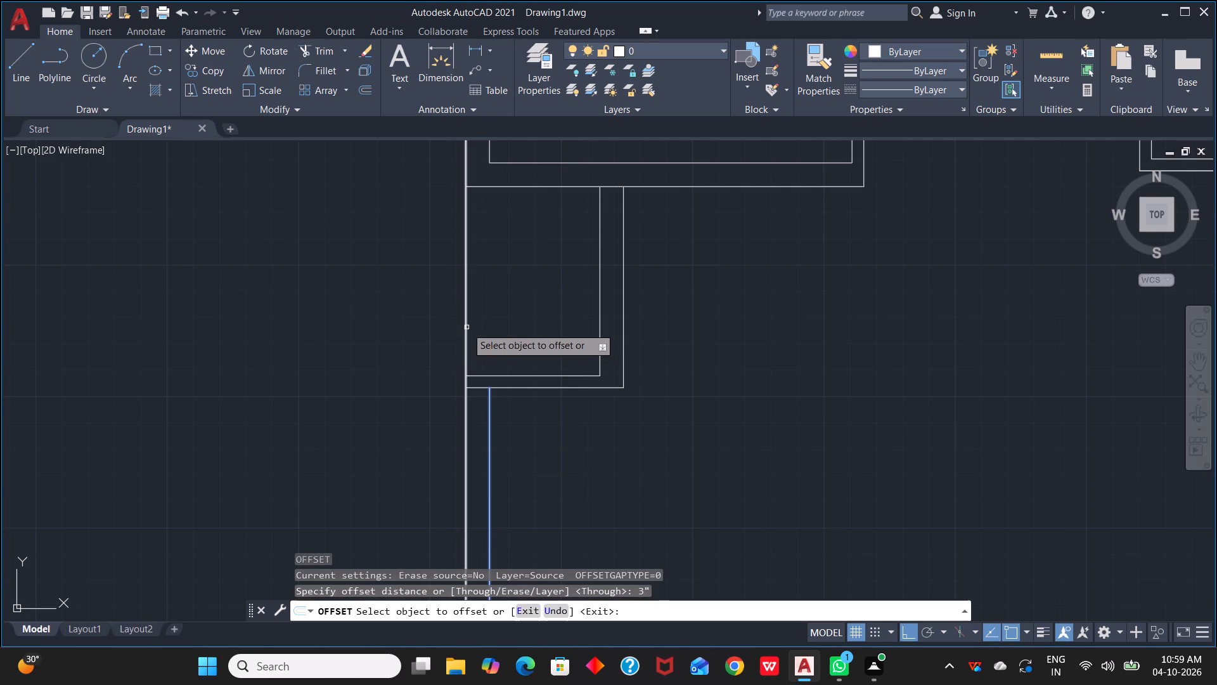
pyautogui.click(467, 327)
pyautogui.click(477, 325)
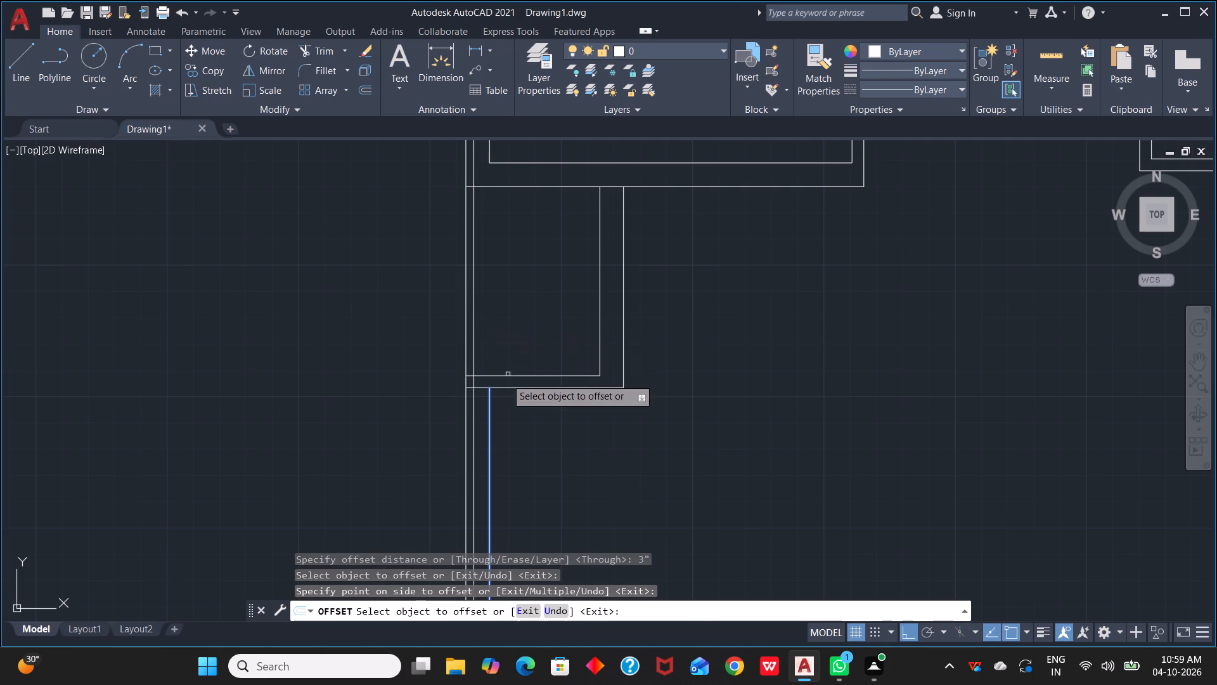
pyautogui.press('Escape')
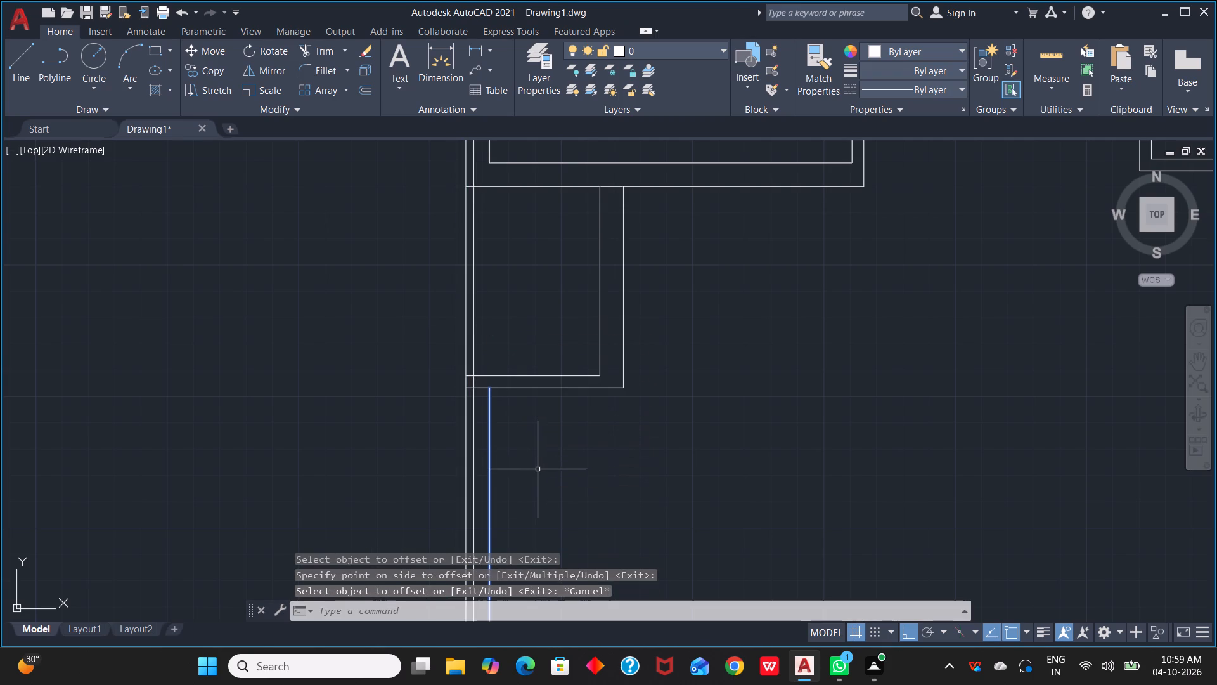
# Trim the left wall's offset line below the small room and the bottom partition's upper line between the left wall's two lines.
pyautogui.write('tr')
pyautogui.press('space')
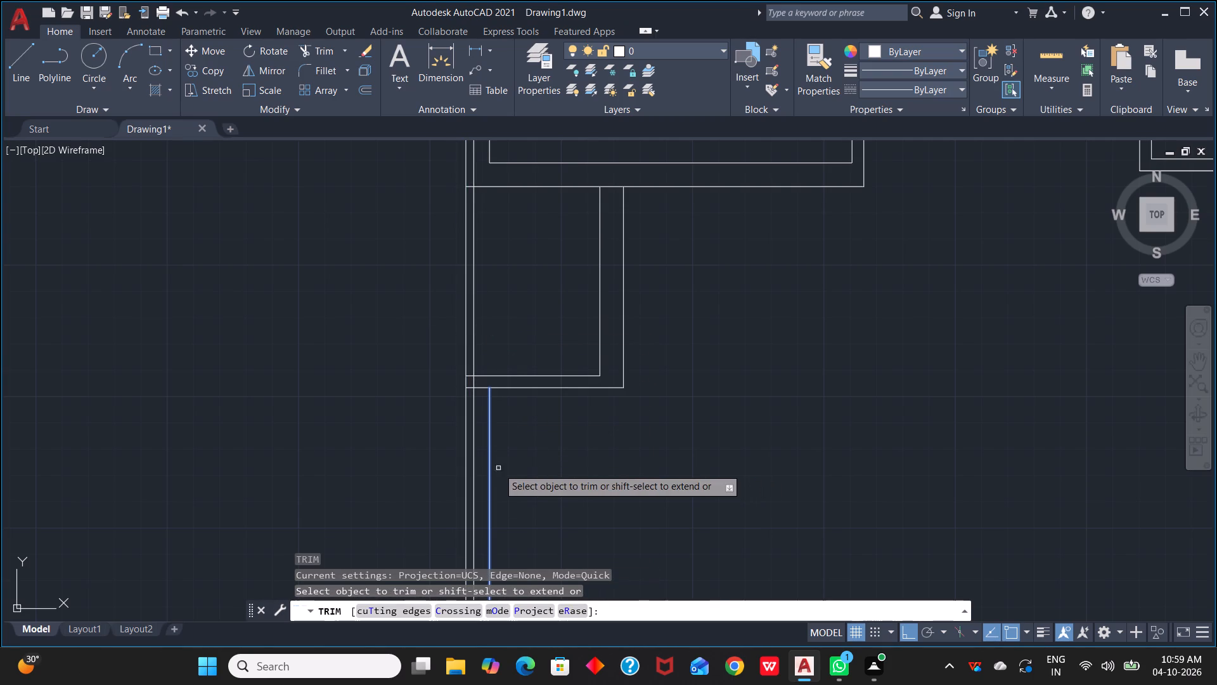
pyautogui.click(473, 466)
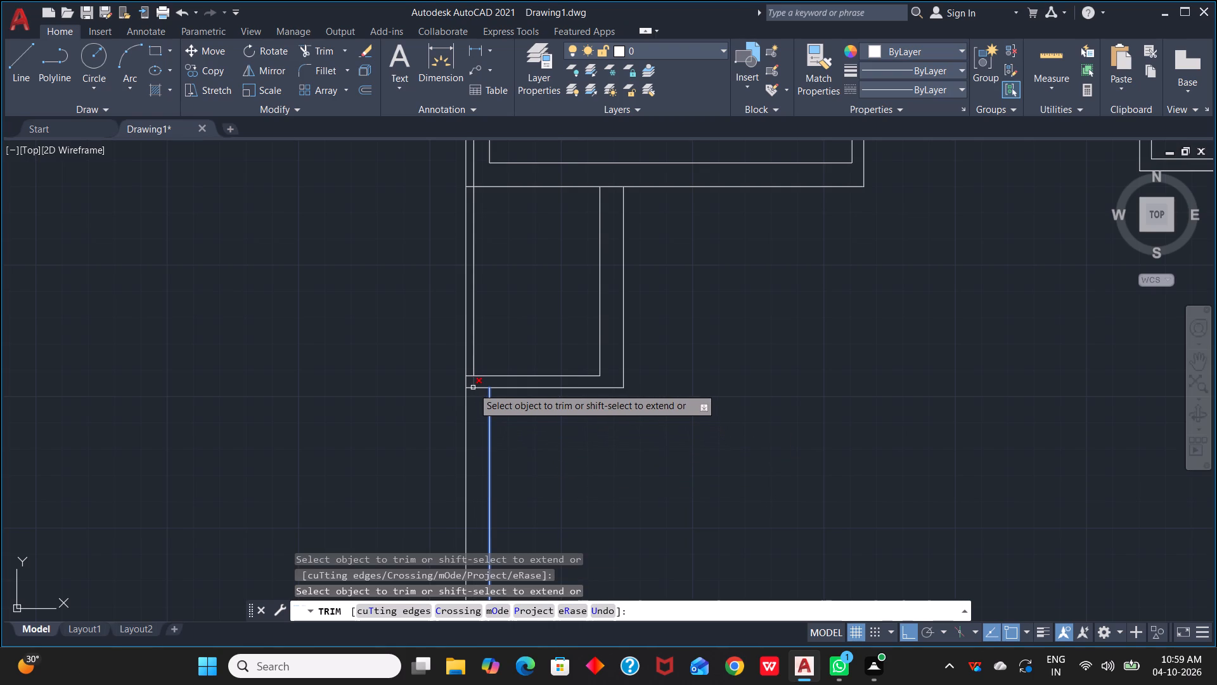
pyautogui.scroll(2, 473, 388)
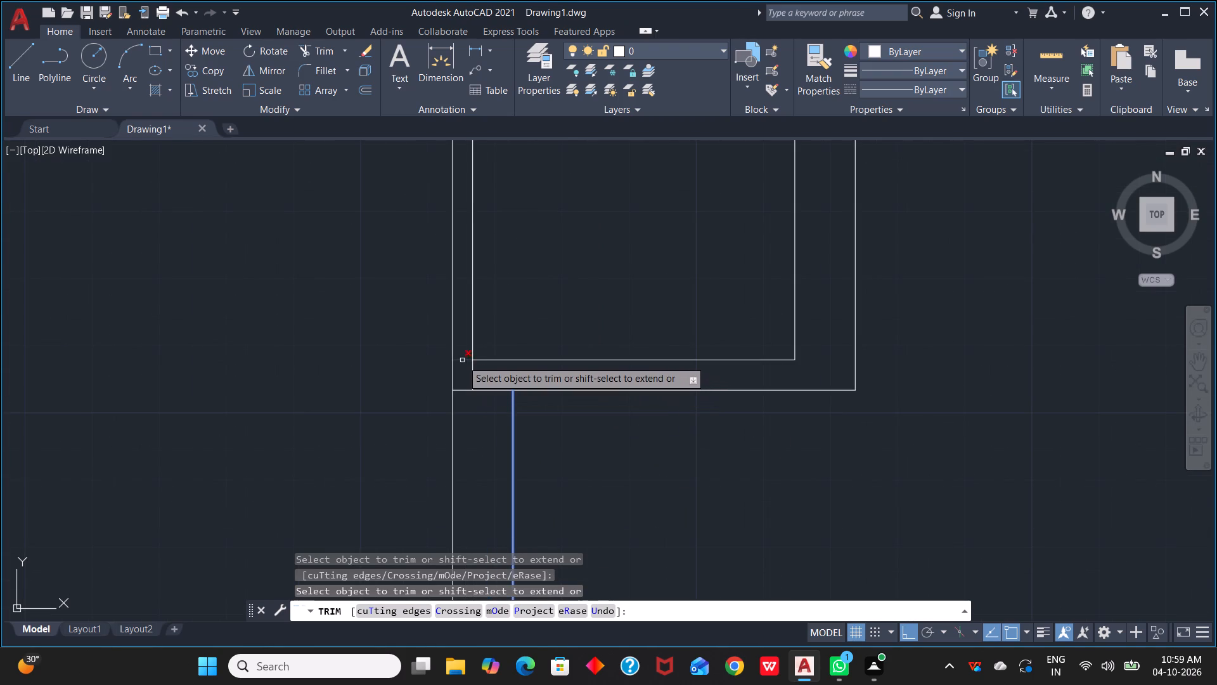
pyautogui.click(462, 360)
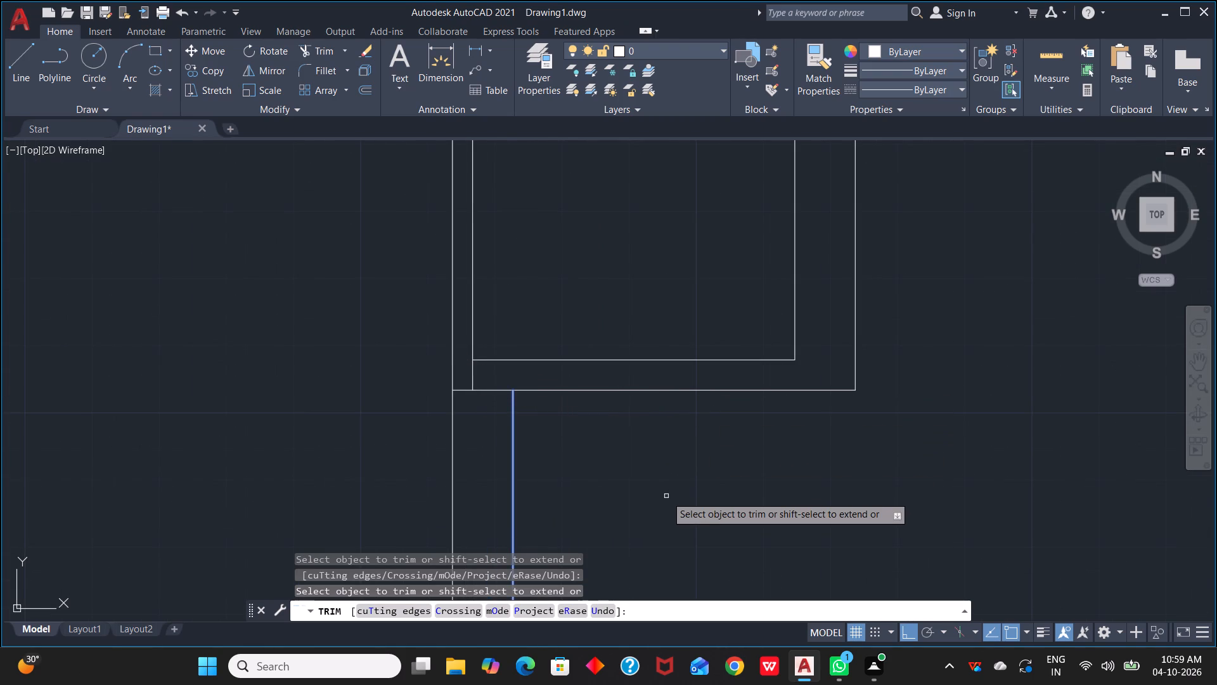
# Trim the line across the top of the small room's right partition and the left wall's offset line above the small room.
pyautogui.scroll(-2, 666, 496)
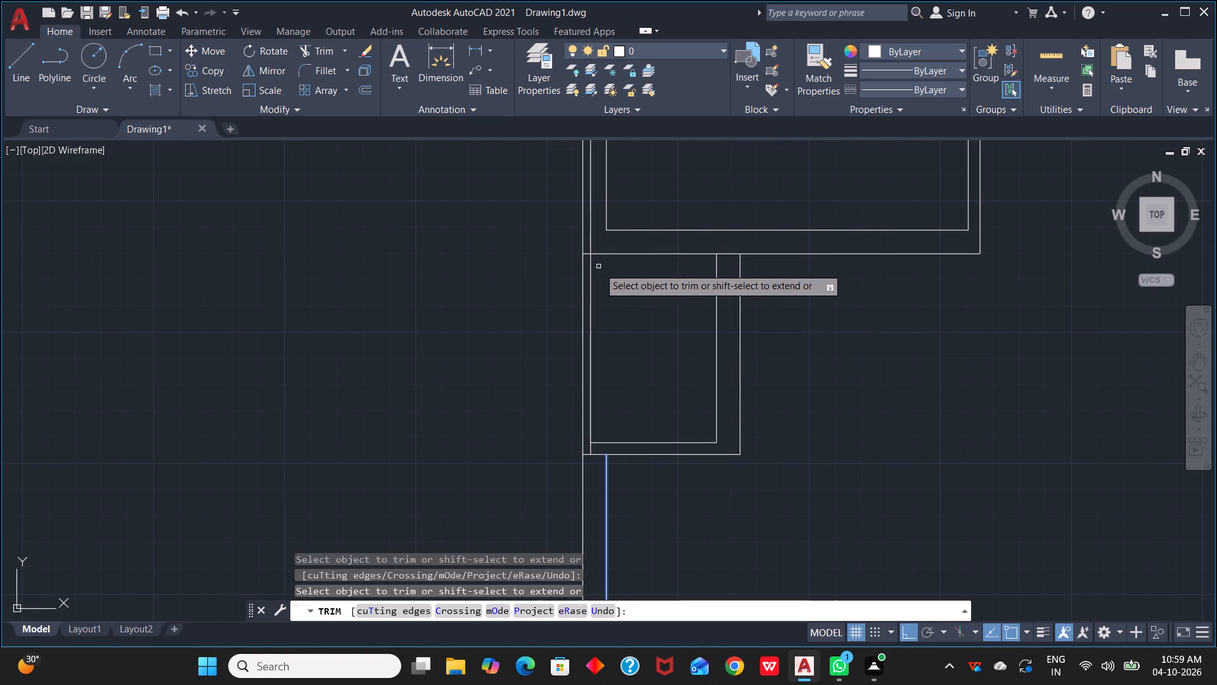
pyautogui.scroll(1, 614, 278)
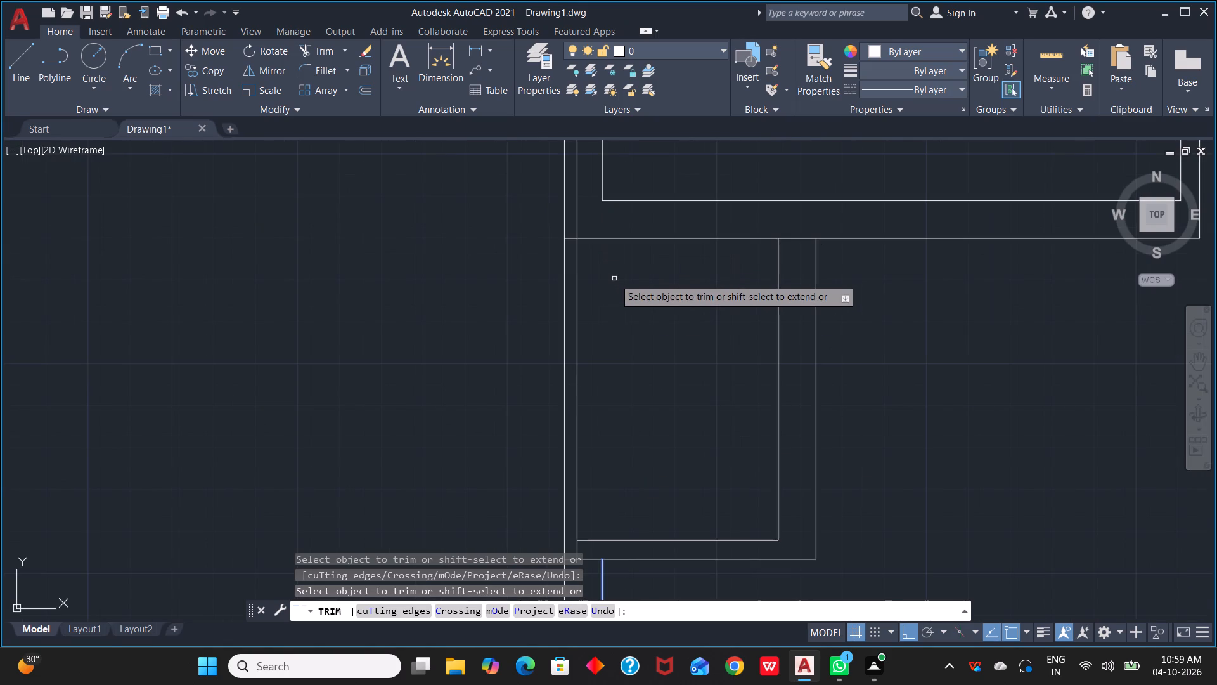
pyautogui.scroll(-2, 614, 278)
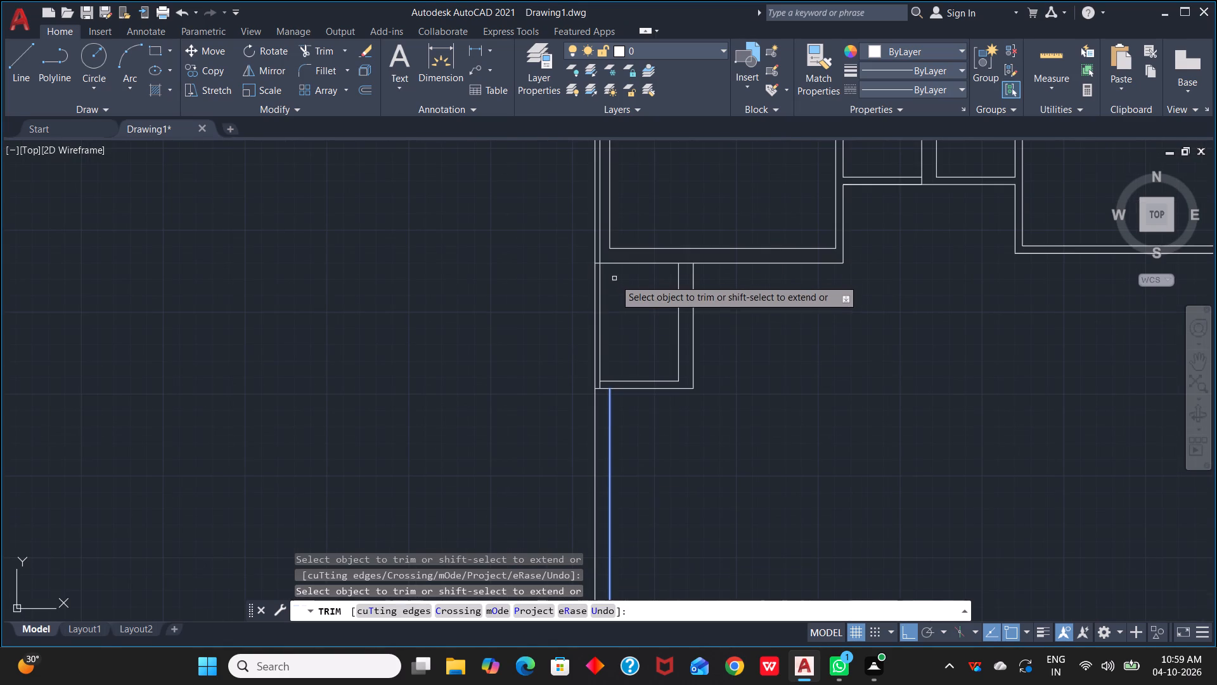
pyautogui.scroll(2, 676, 259)
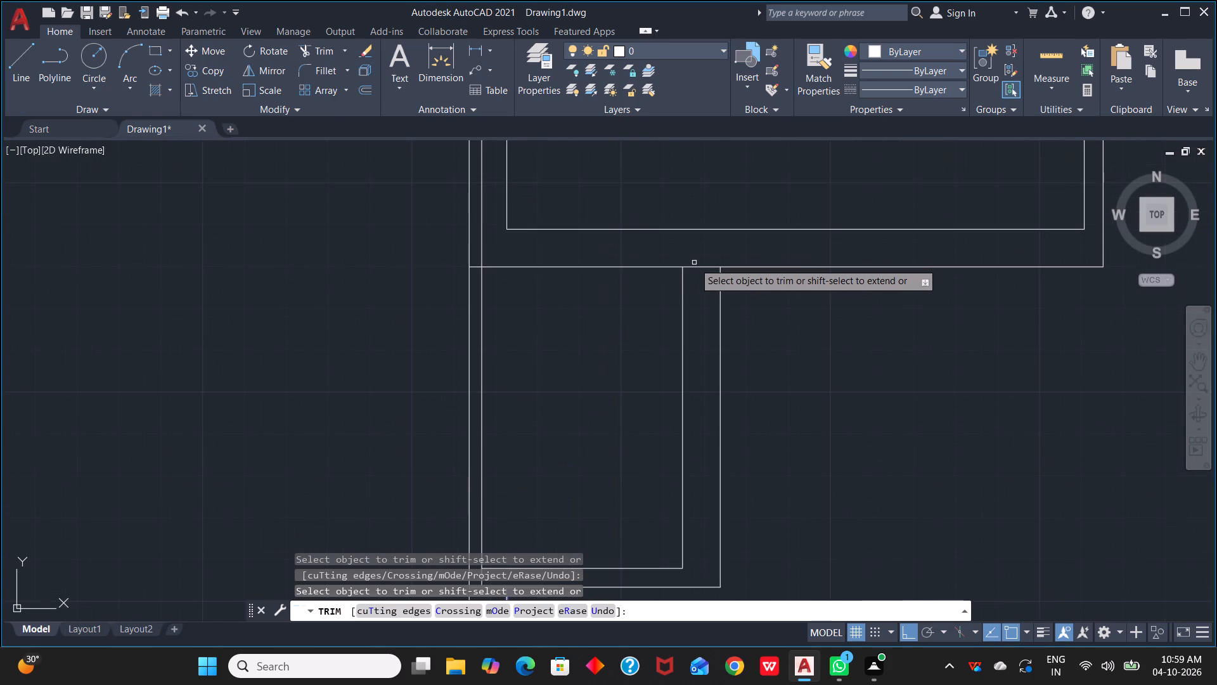
pyautogui.click(697, 266)
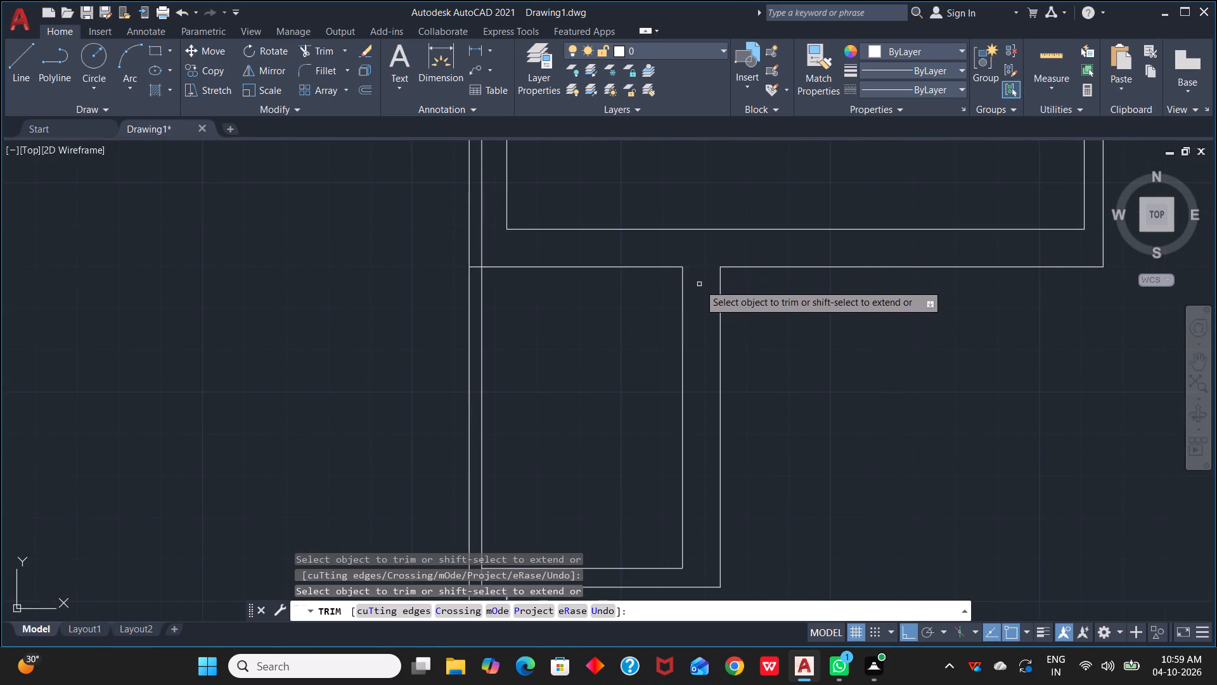
pyautogui.click(480, 249)
pyautogui.scroll(-3, 579, 418)
pyautogui.moveTo(654, 436); pyautogui.dragTo(659, 389, button='middle')
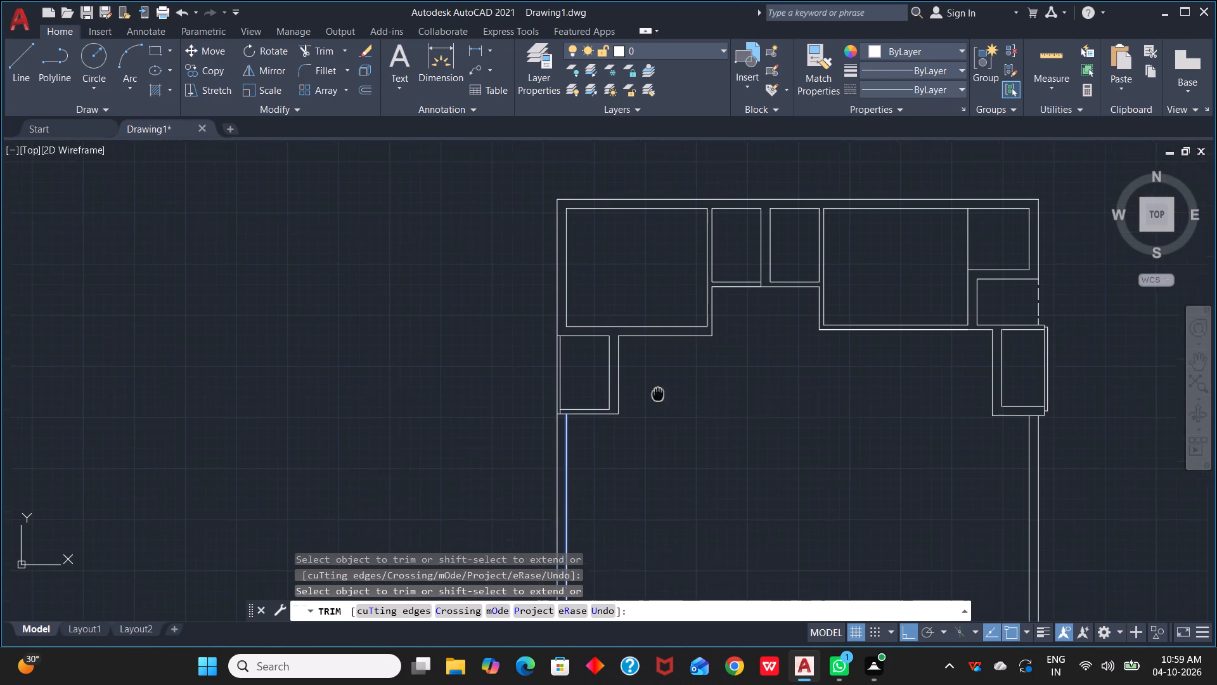
pyautogui.moveTo(659, 389); pyautogui.dragTo(700, 283, button='middle')
pyautogui.press('Escape')
pyautogui.press('Escape')
pyautogui.press('Escape')
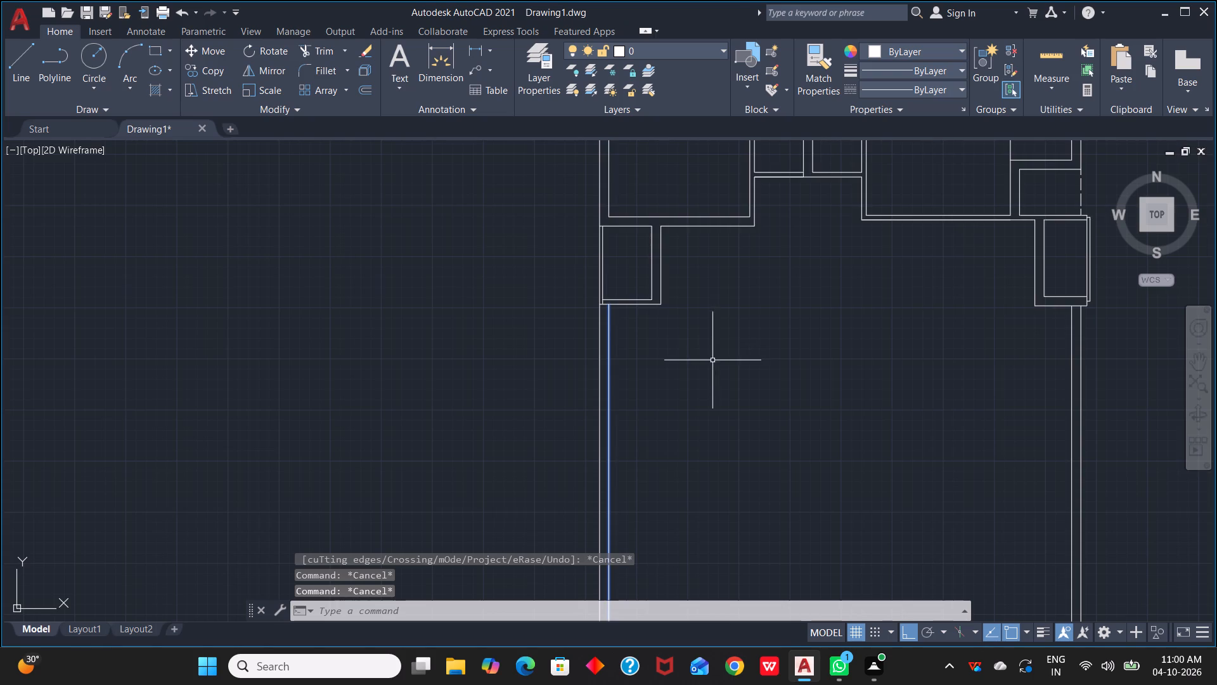
# Draw a vertical line about 23' long downward from the left line of the partition between the two small top-middle rooms.
pyautogui.scroll(-1, 712, 361)
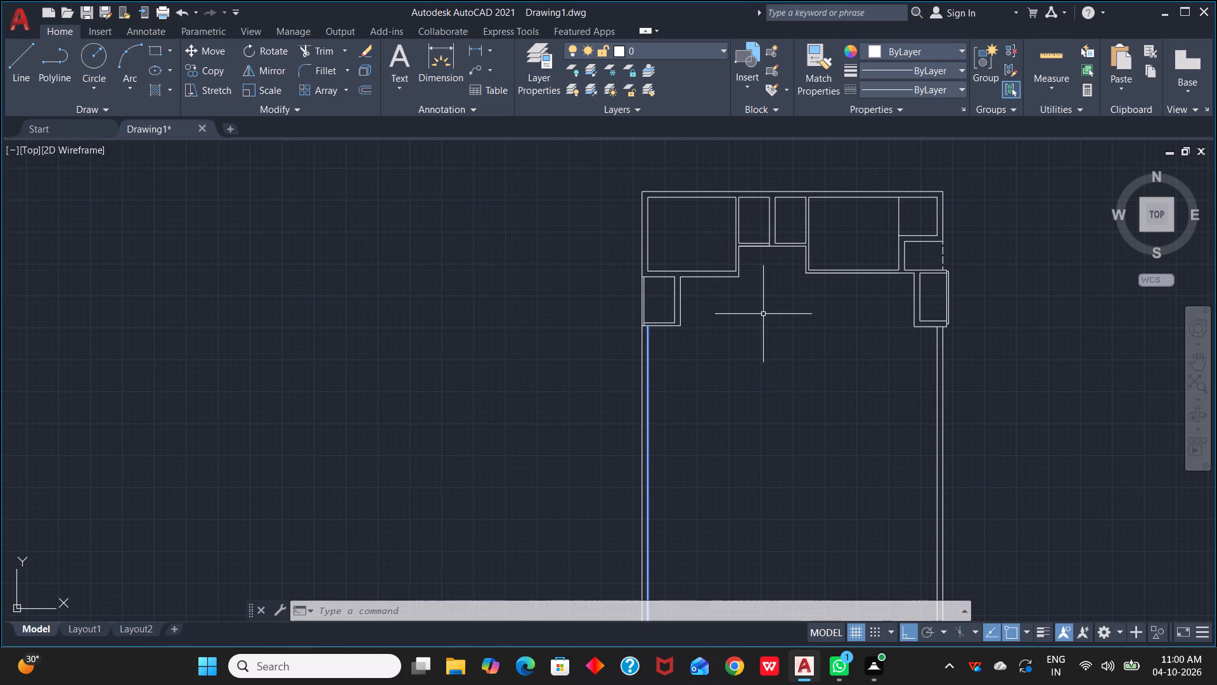
pyautogui.press('Escape')
pyautogui.press('Escape')
pyautogui.press('Escape')
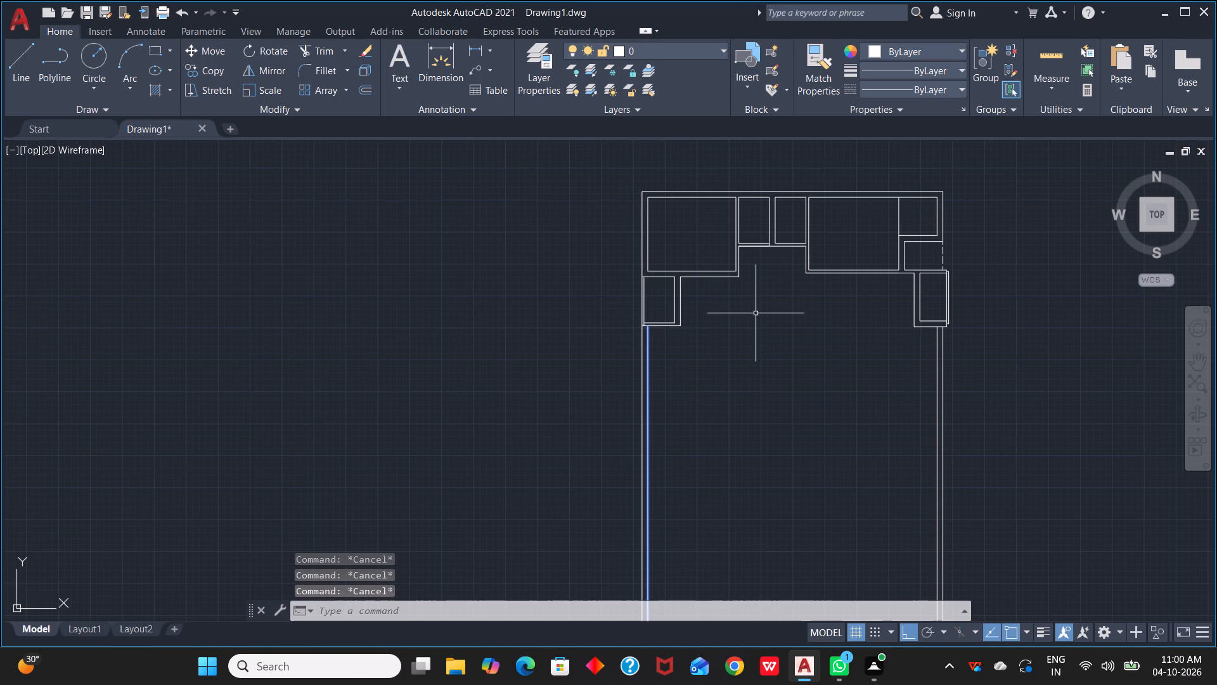
pyautogui.write('l')
pyautogui.press('space')
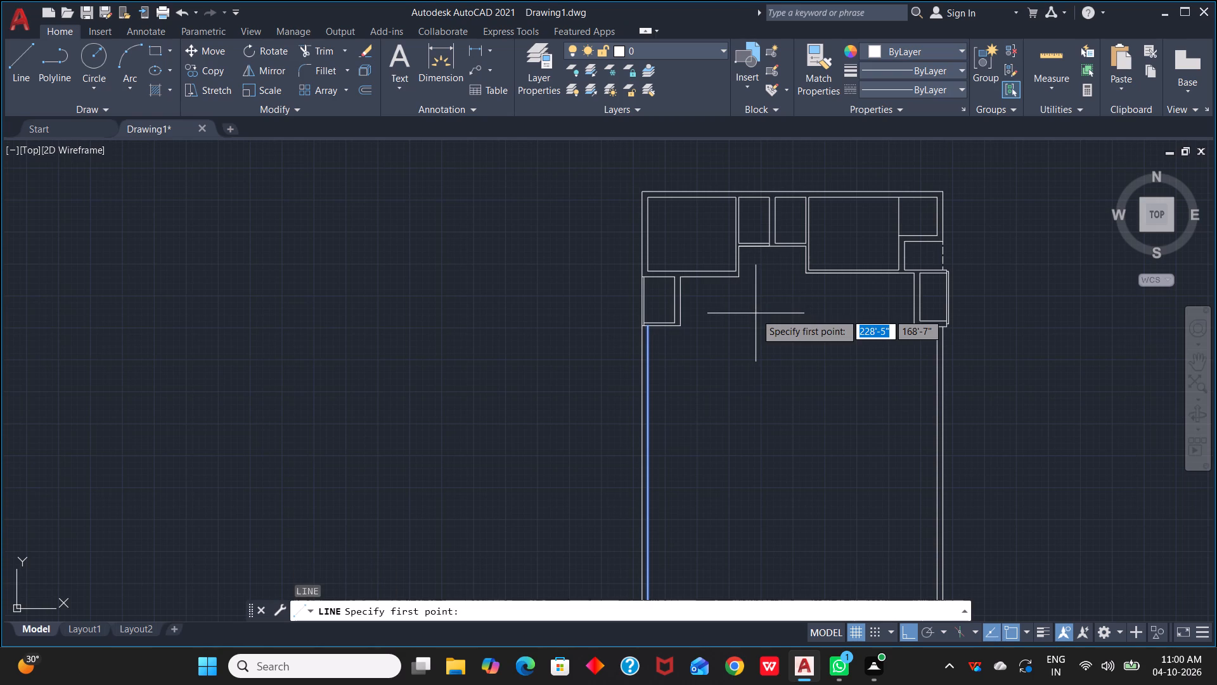
pyautogui.scroll(3, 816, 218)
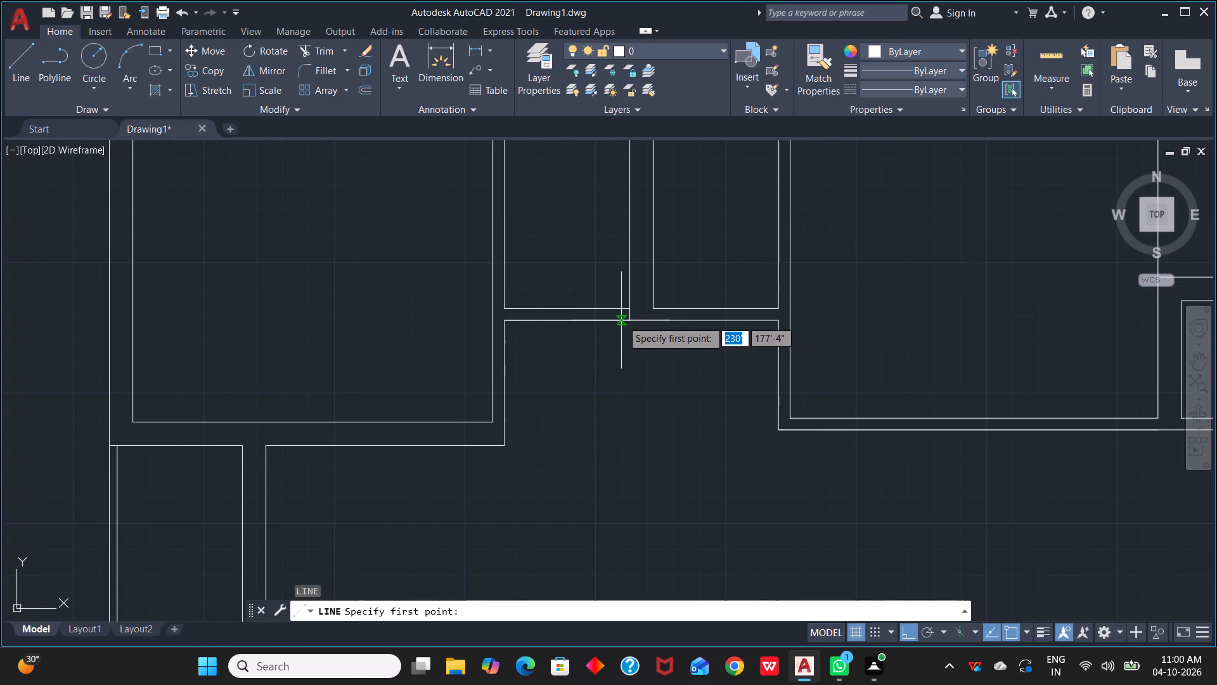
pyautogui.click(627, 319)
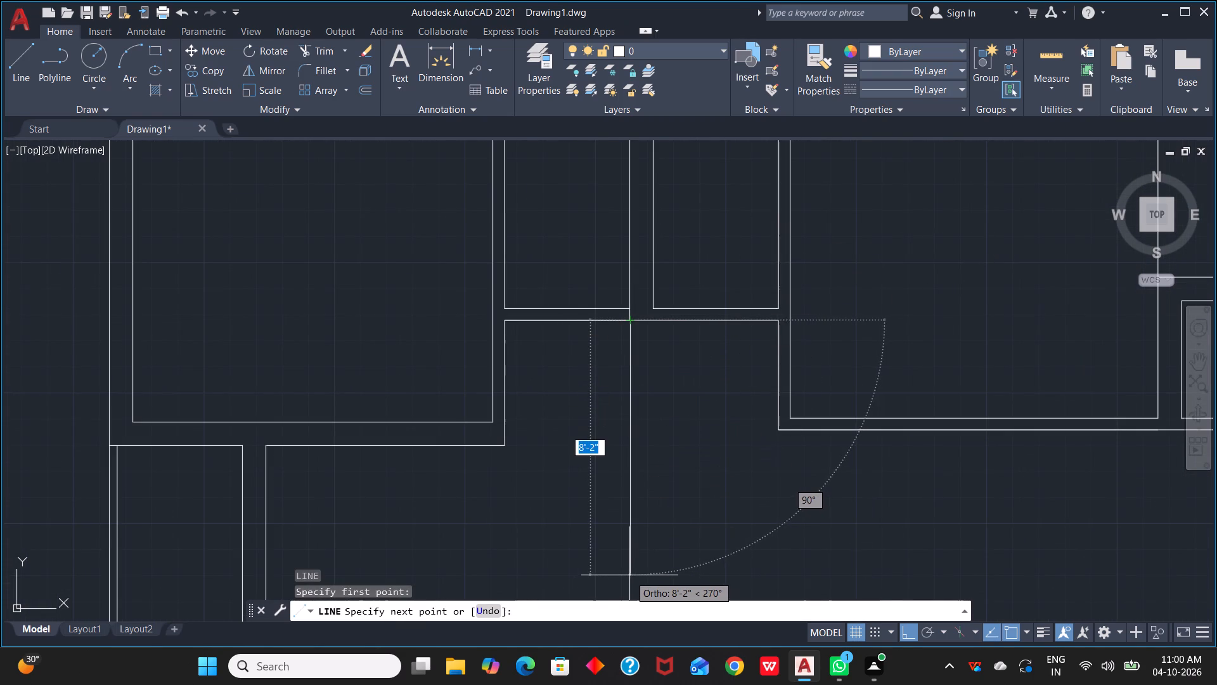
pyautogui.scroll(-1, 629, 575)
pyautogui.moveTo(631, 608); pyautogui.dragTo(654, 570, button='middle')
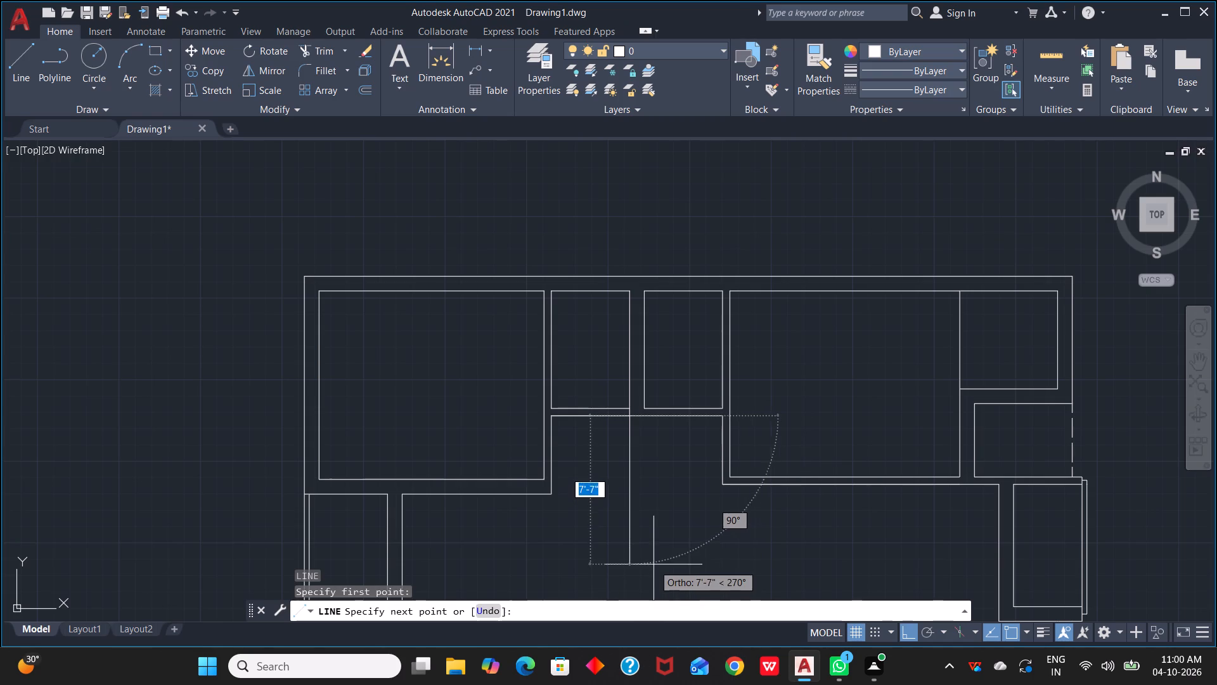
pyautogui.scroll(-1, 654, 563)
pyautogui.moveTo(654, 563); pyautogui.dragTo(658, 315, button='middle')
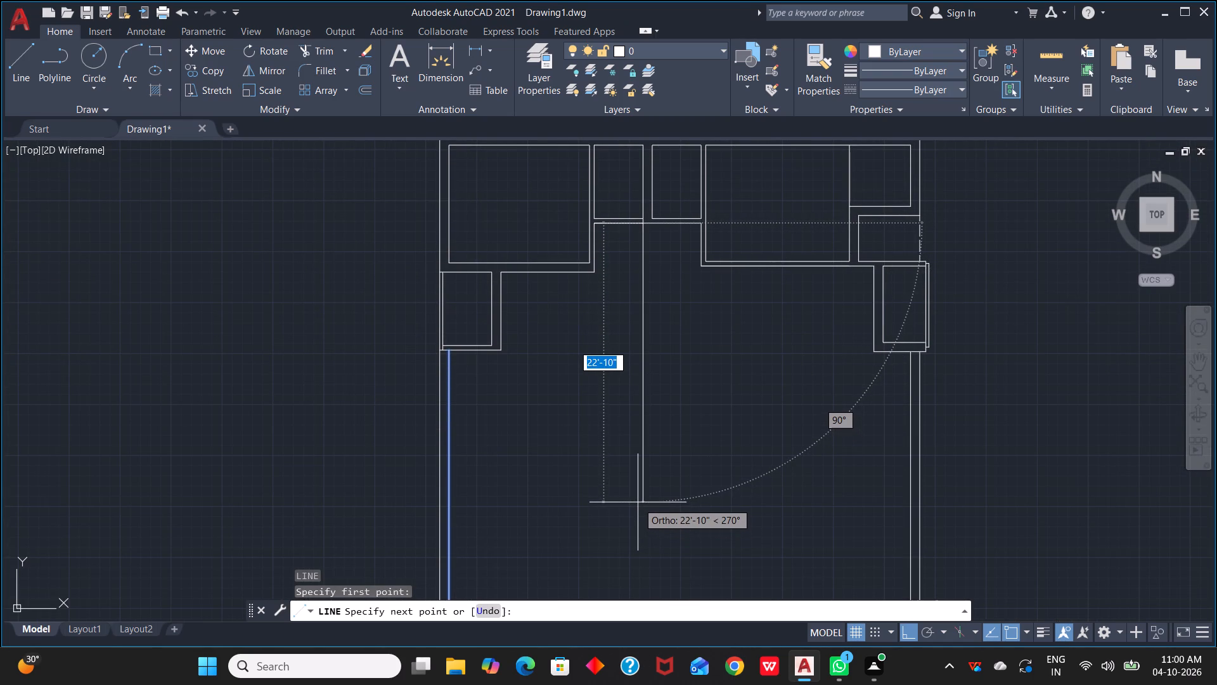
pyautogui.click(643, 506)
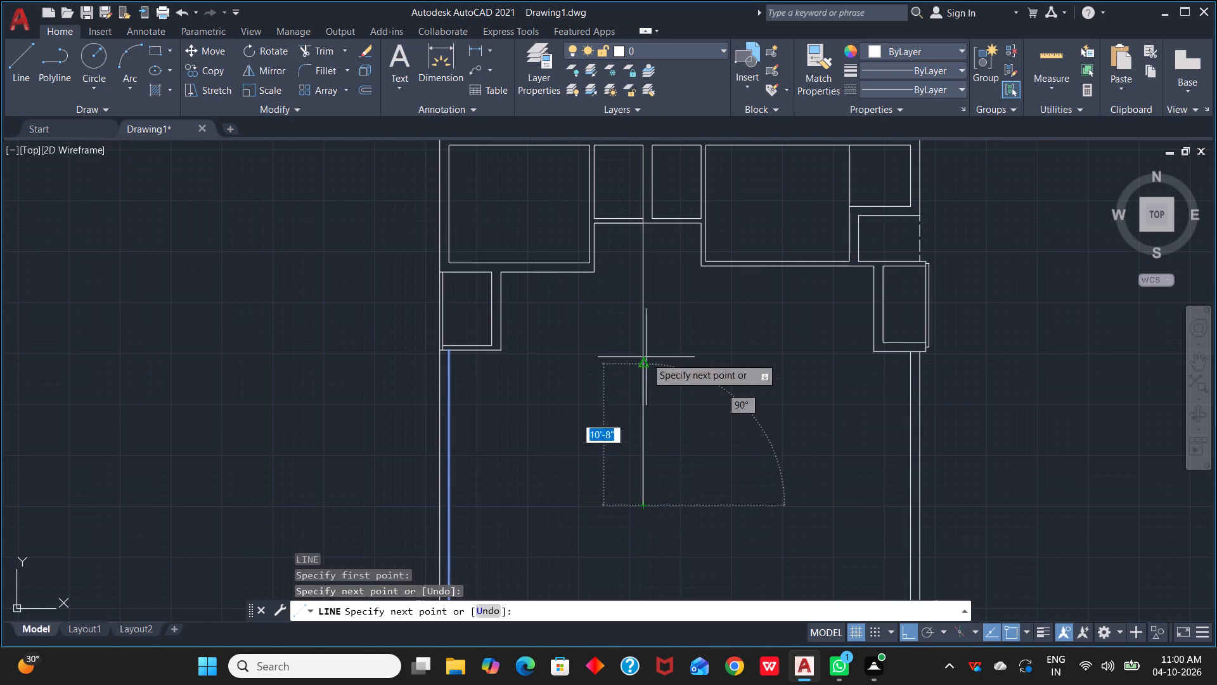
pyautogui.press('space')
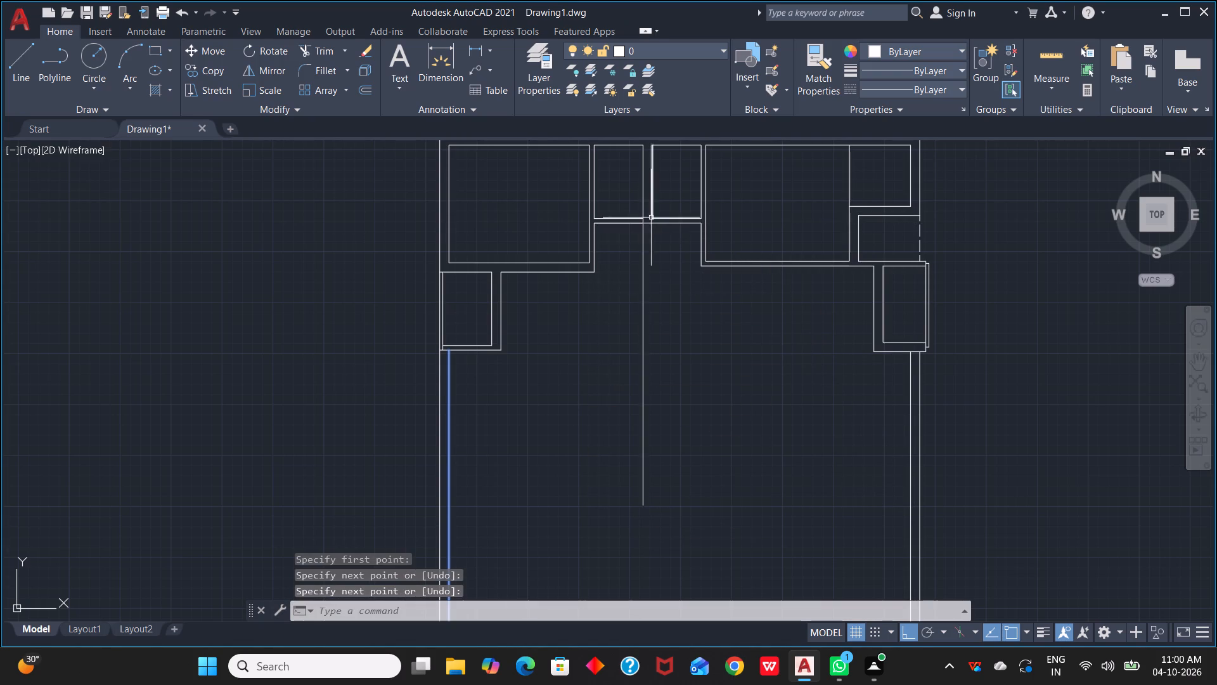
# Draw a parallel vertical line about 23'-4" long downward from the right line of the partition between the two small top-middle rooms.
pyautogui.scroll(3, 651, 218)
pyautogui.press('space')
pyautogui.click(658, 219)
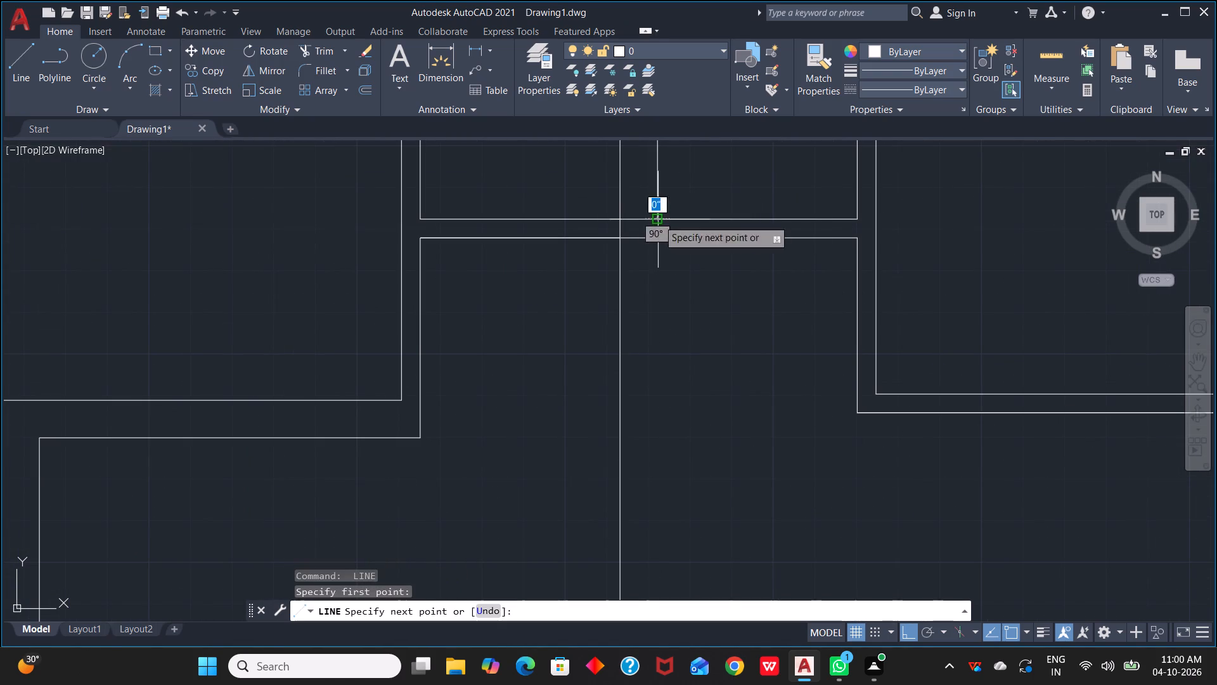
pyautogui.scroll(-2, 641, 413)
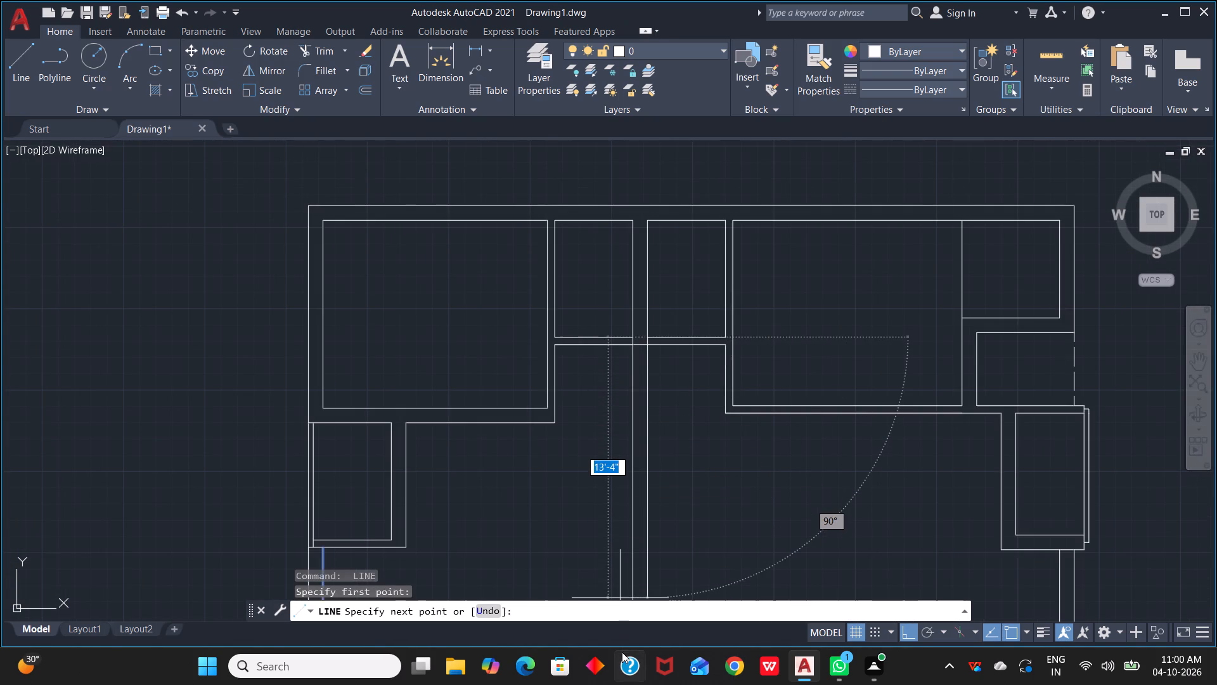
pyautogui.scroll(-1, 626, 591)
pyautogui.moveTo(626, 584); pyautogui.dragTo(655, 333, button='middle')
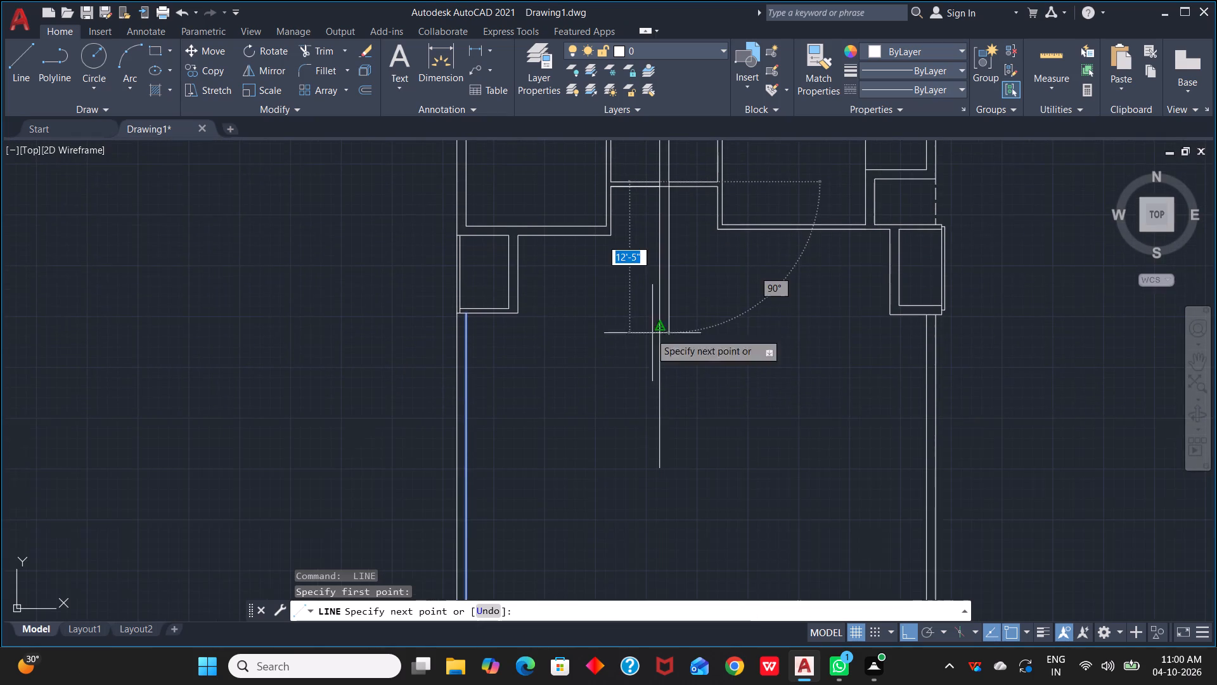
pyautogui.click(617, 468)
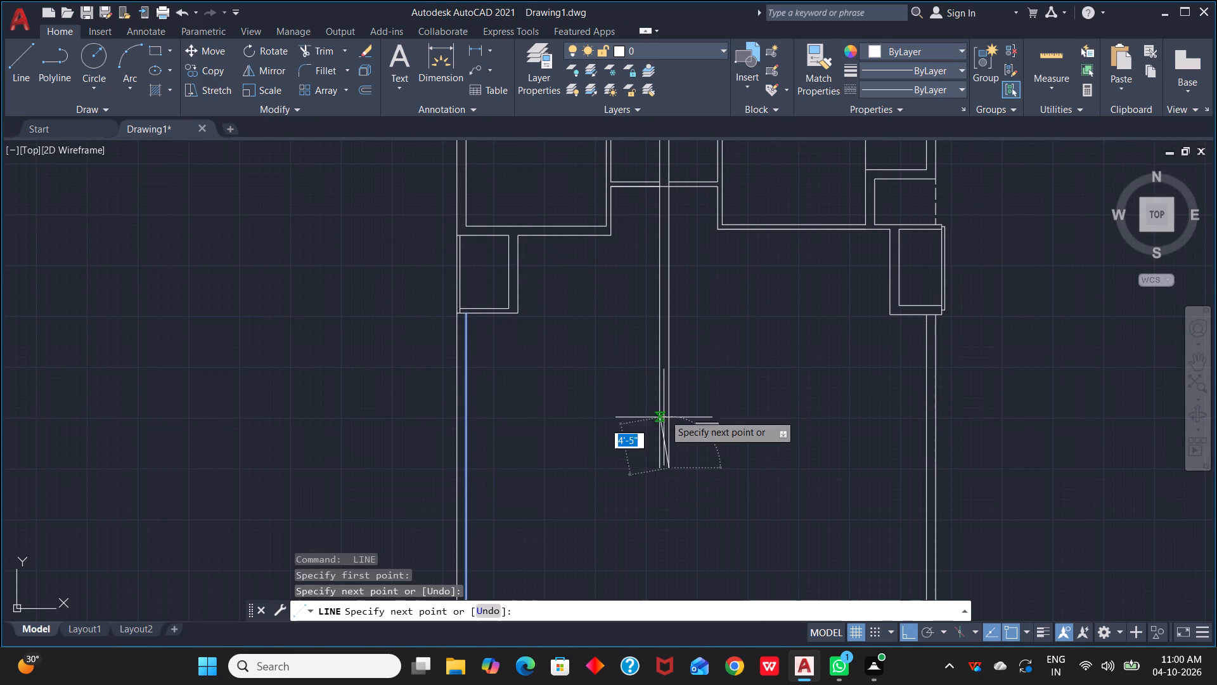
pyautogui.press('Escape')
# Extend both lines of the upper-left room's bottom wall to the farther of the two new central vertical lines.
pyautogui.scroll(-1, 643, 322)
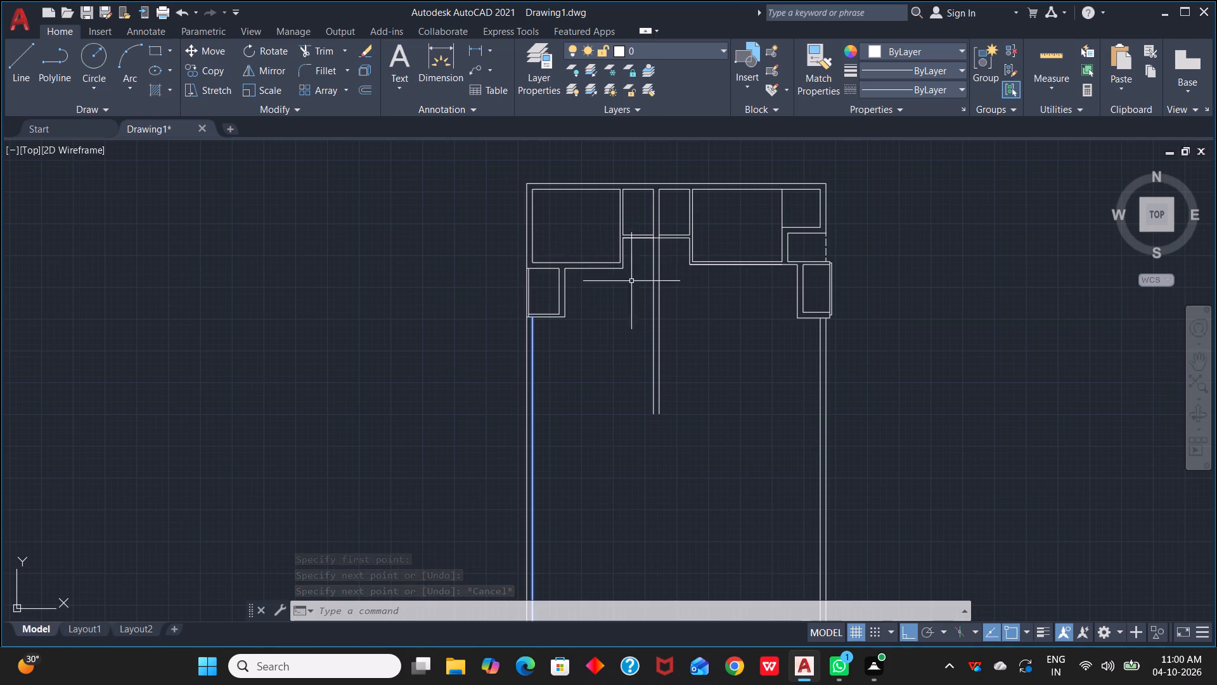
pyautogui.press('Escape')
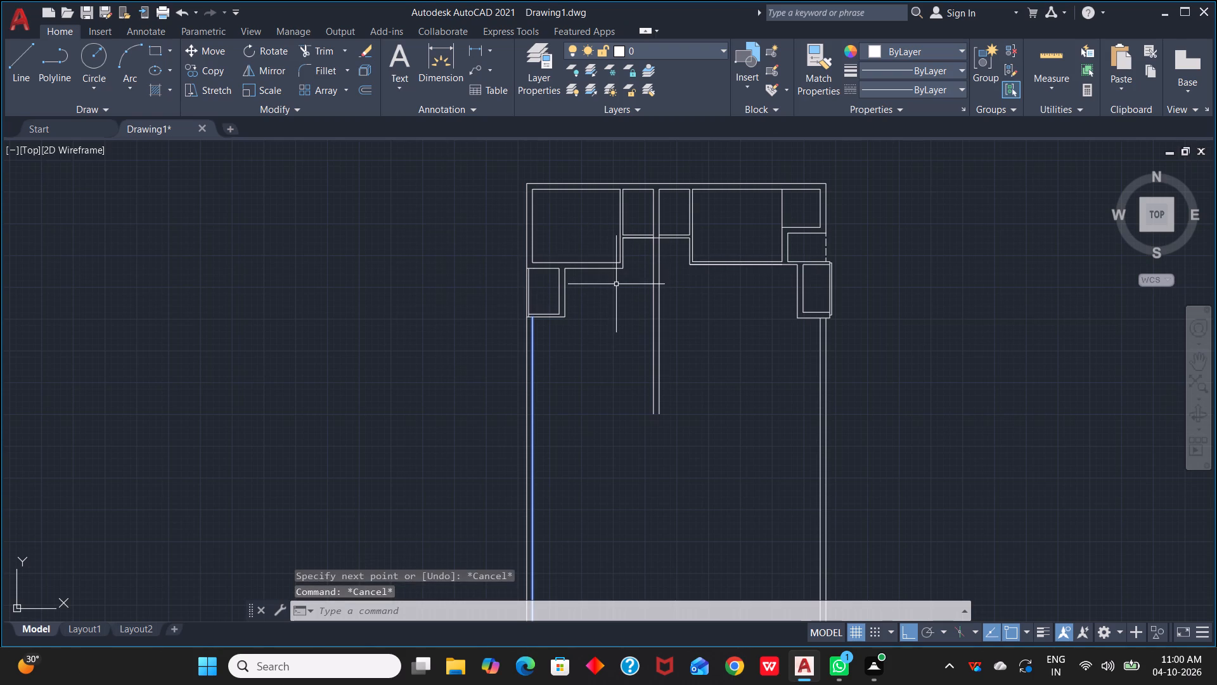
pyautogui.write('ex')
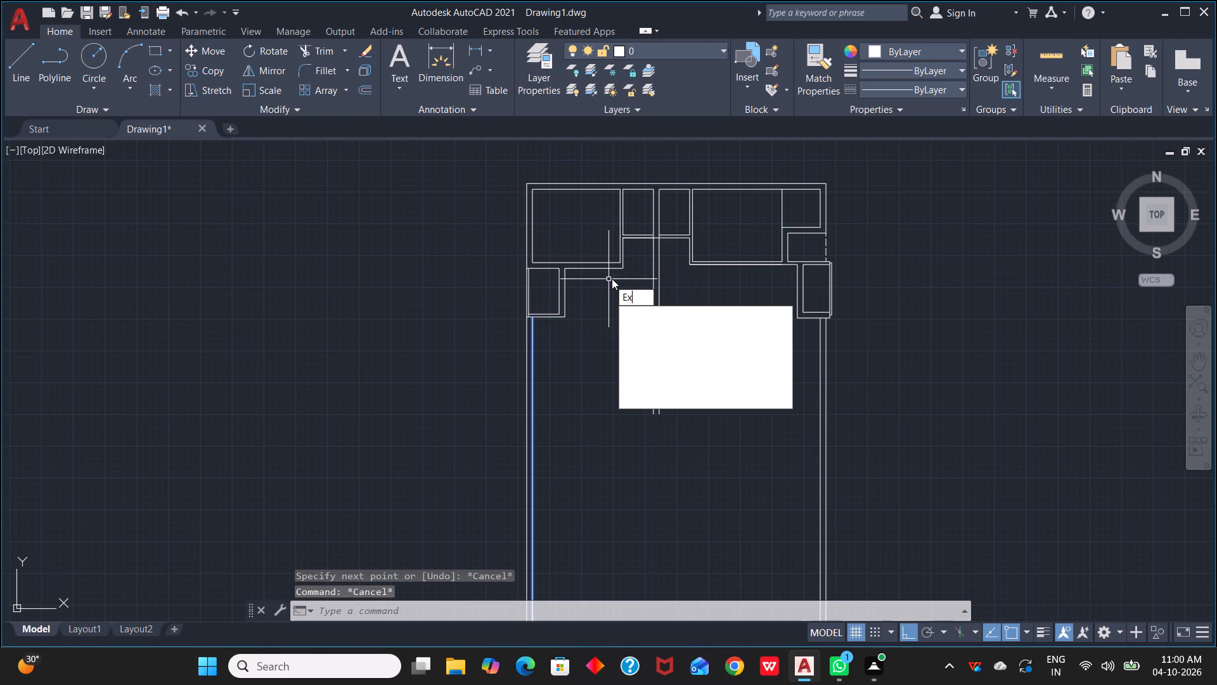
pyautogui.press('space')
pyautogui.scroll(3, 612, 264)
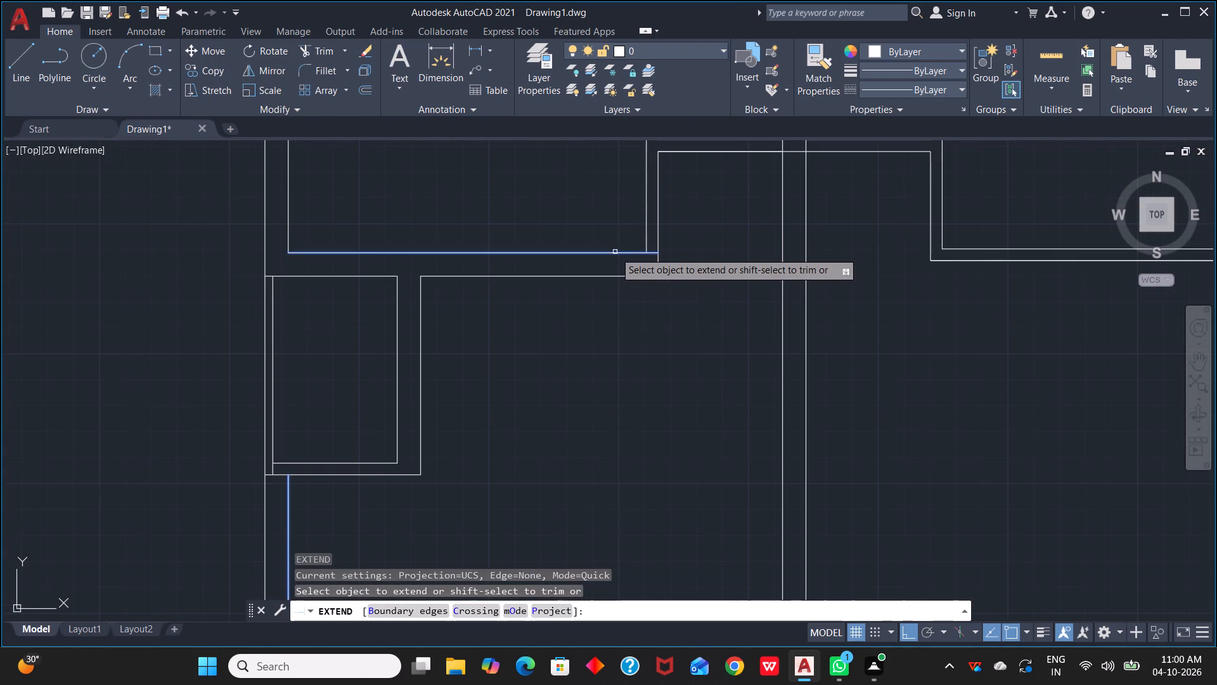
pyautogui.click(615, 252)
pyautogui.click(631, 277)
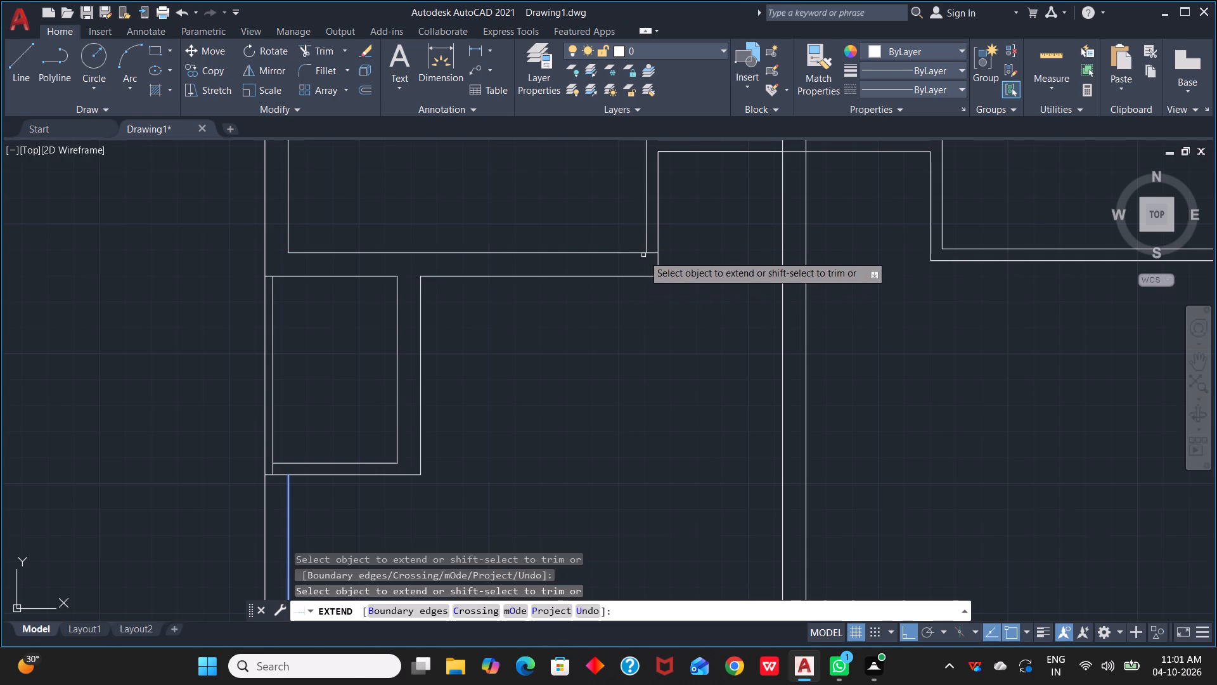
pyautogui.click(629, 251)
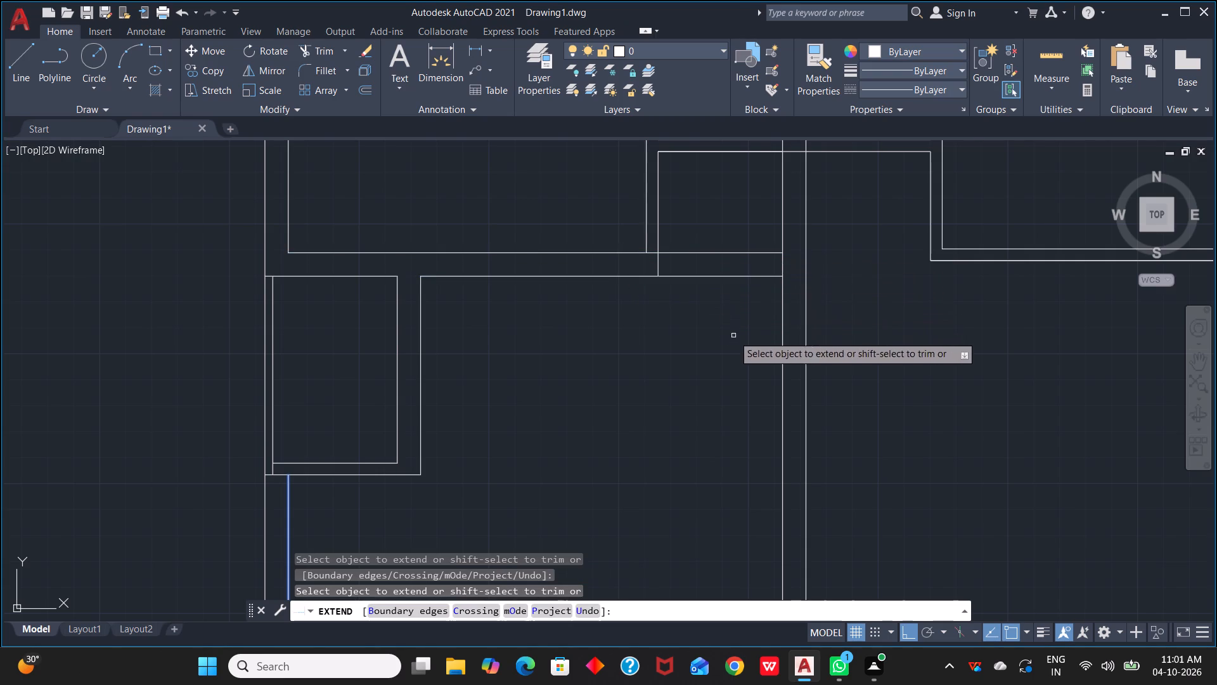
pyautogui.click(764, 253)
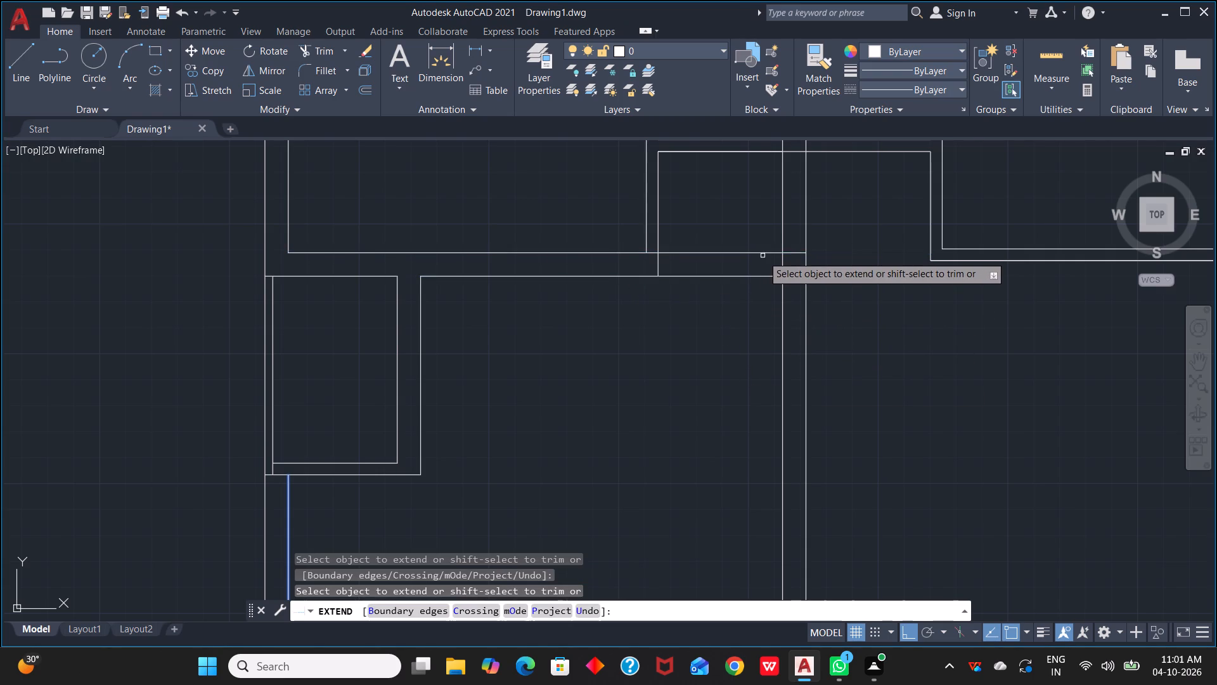
pyautogui.click(770, 277)
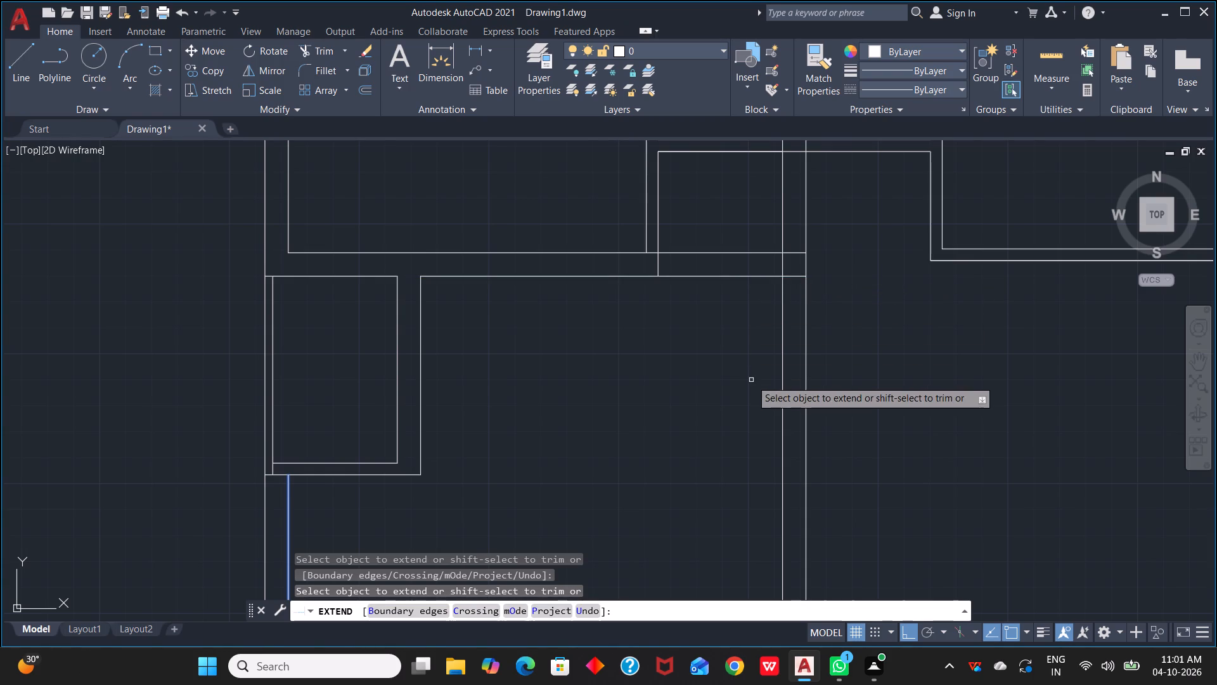
pyautogui.press('Escape')
# Trim both central vertical lines between the bottom wall of the two small top-middle rooms and the extended room wall below.
pyautogui.scroll(-1, 742, 350)
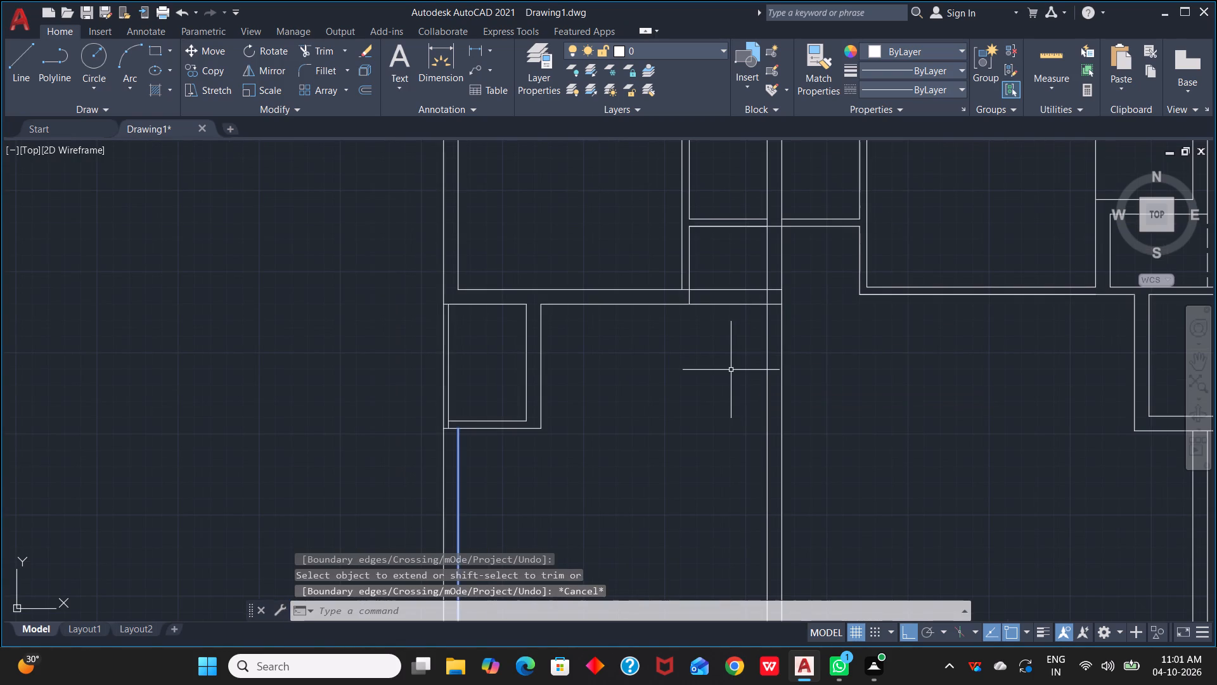
pyautogui.press('t')
pyautogui.write('r')
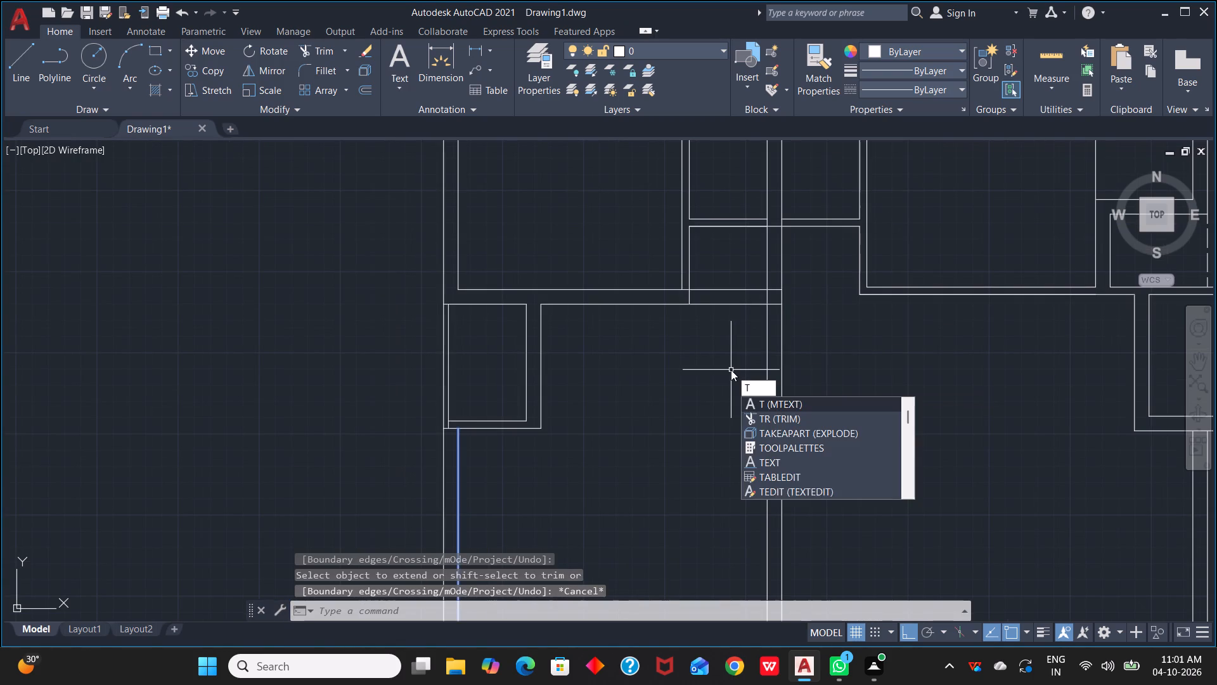
pyautogui.press('space')
pyautogui.click(741, 252)
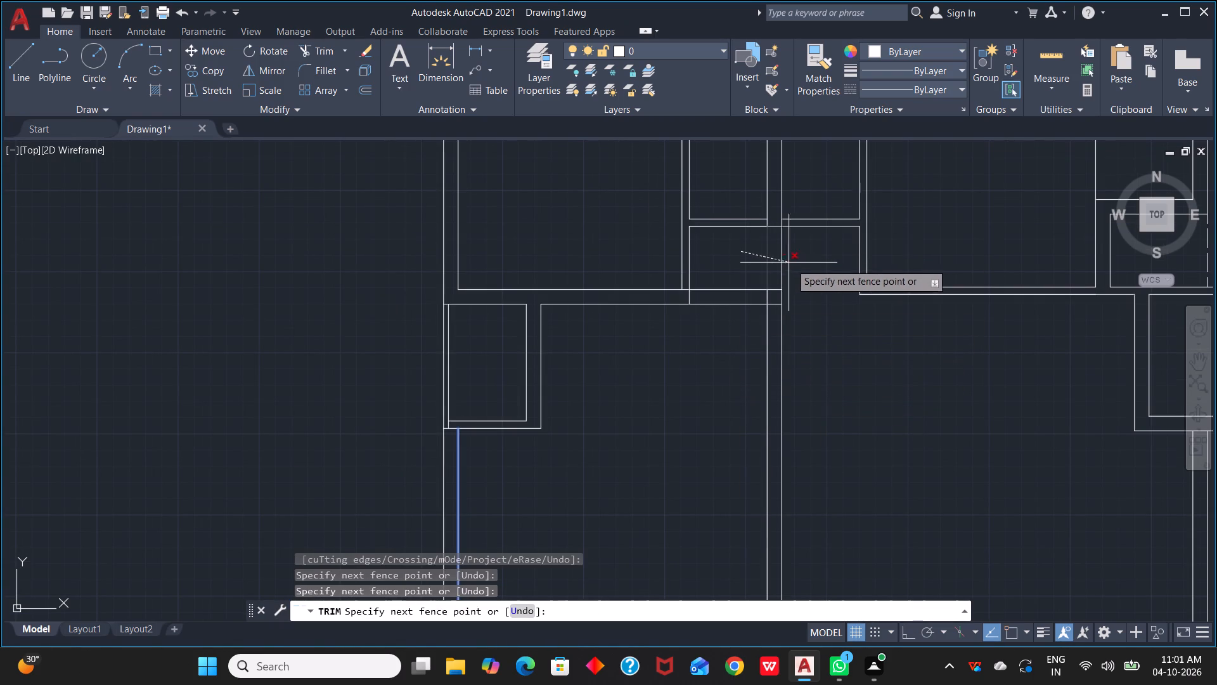
pyautogui.click(797, 264)
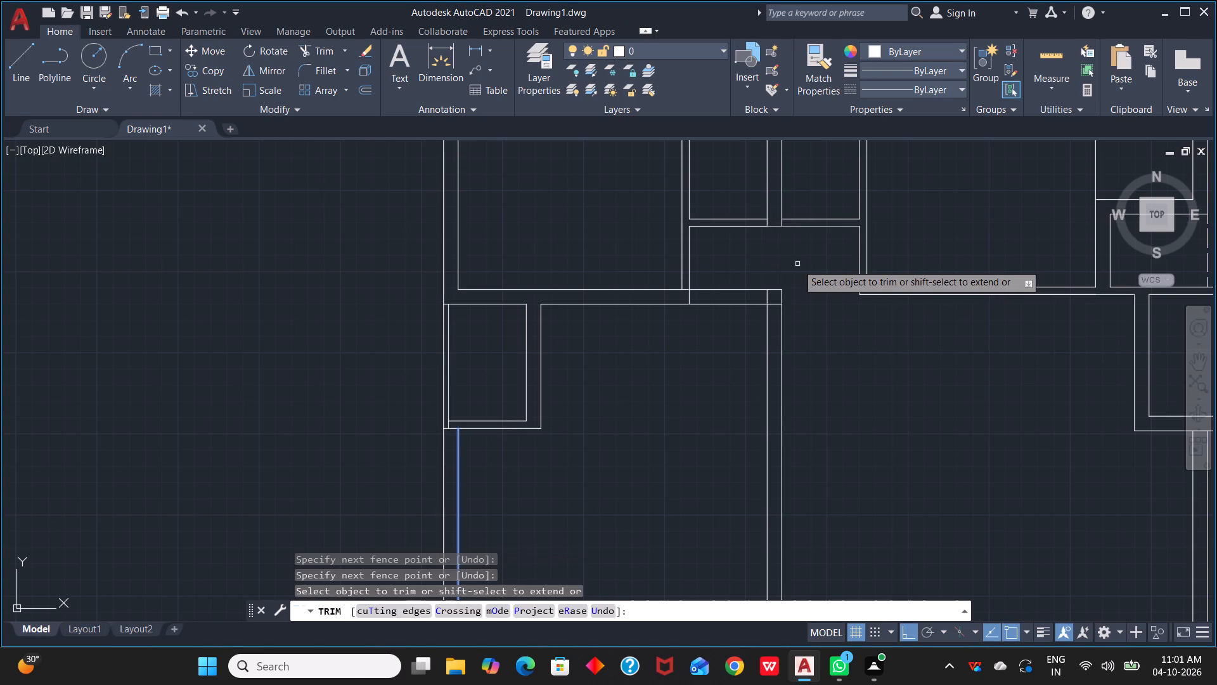
# Trim the partition line crossing the extended horizontal wall and the overlapping lines at that wall's corner with the central partition.
pyautogui.scroll(1, 711, 302)
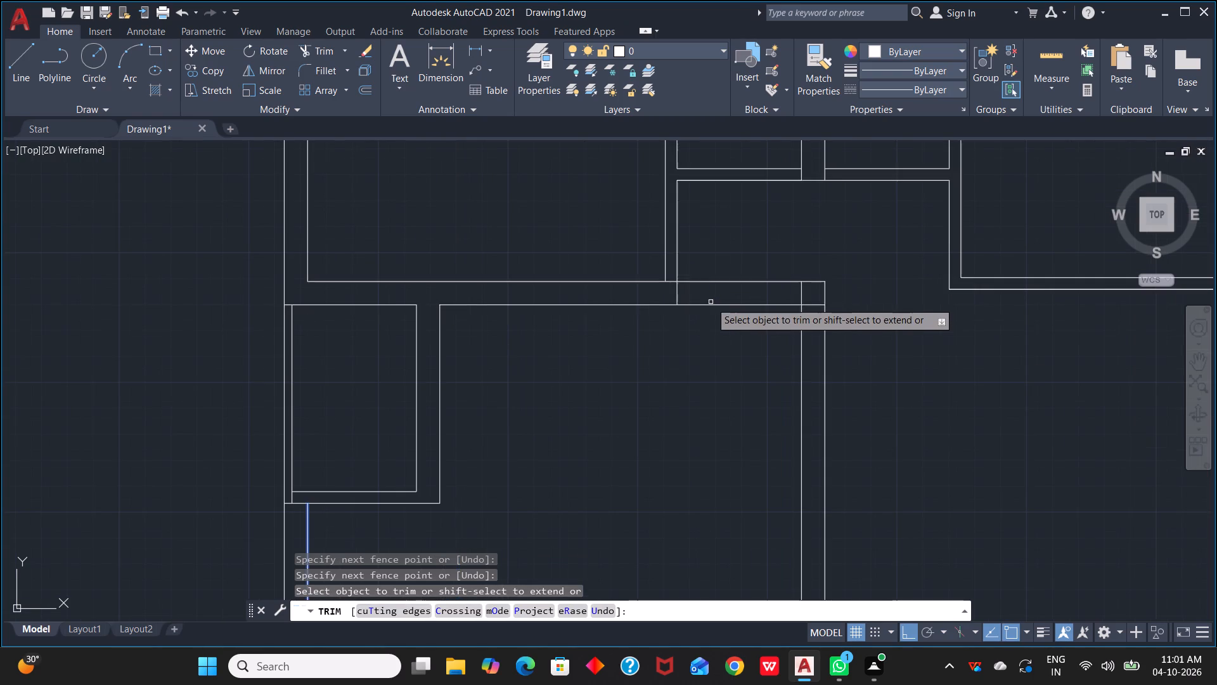
pyautogui.click(678, 291)
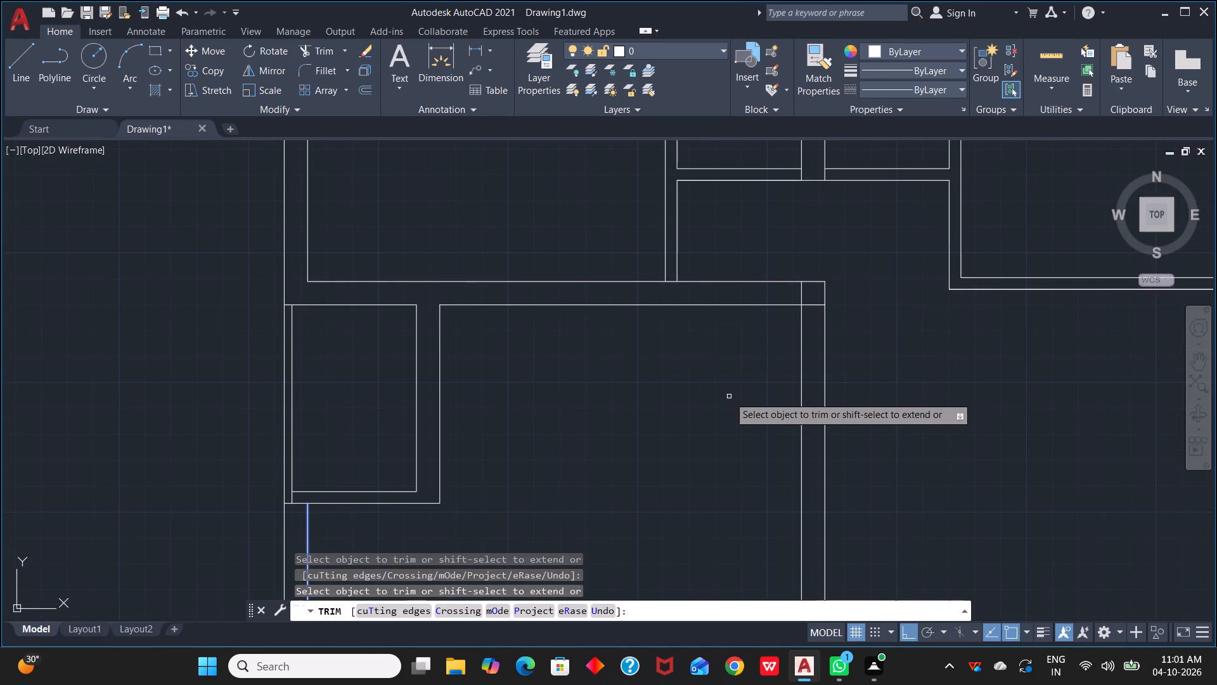
pyautogui.scroll(-1, 728, 396)
pyautogui.click(765, 332)
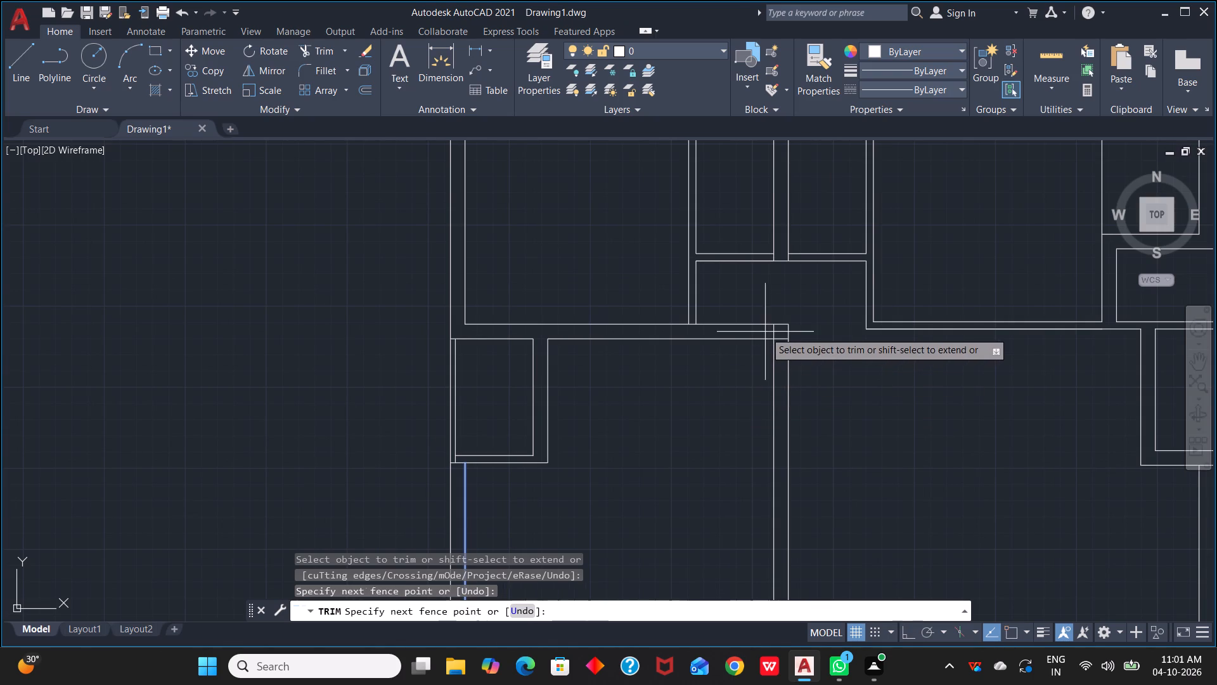
pyautogui.click(781, 342)
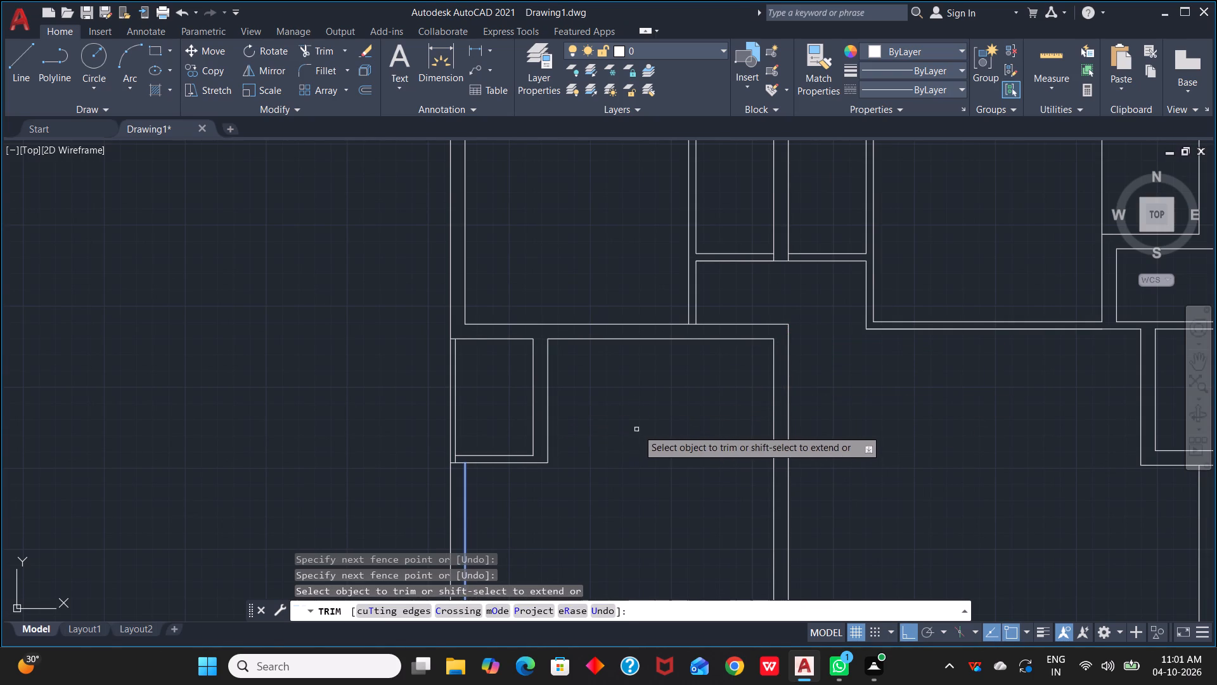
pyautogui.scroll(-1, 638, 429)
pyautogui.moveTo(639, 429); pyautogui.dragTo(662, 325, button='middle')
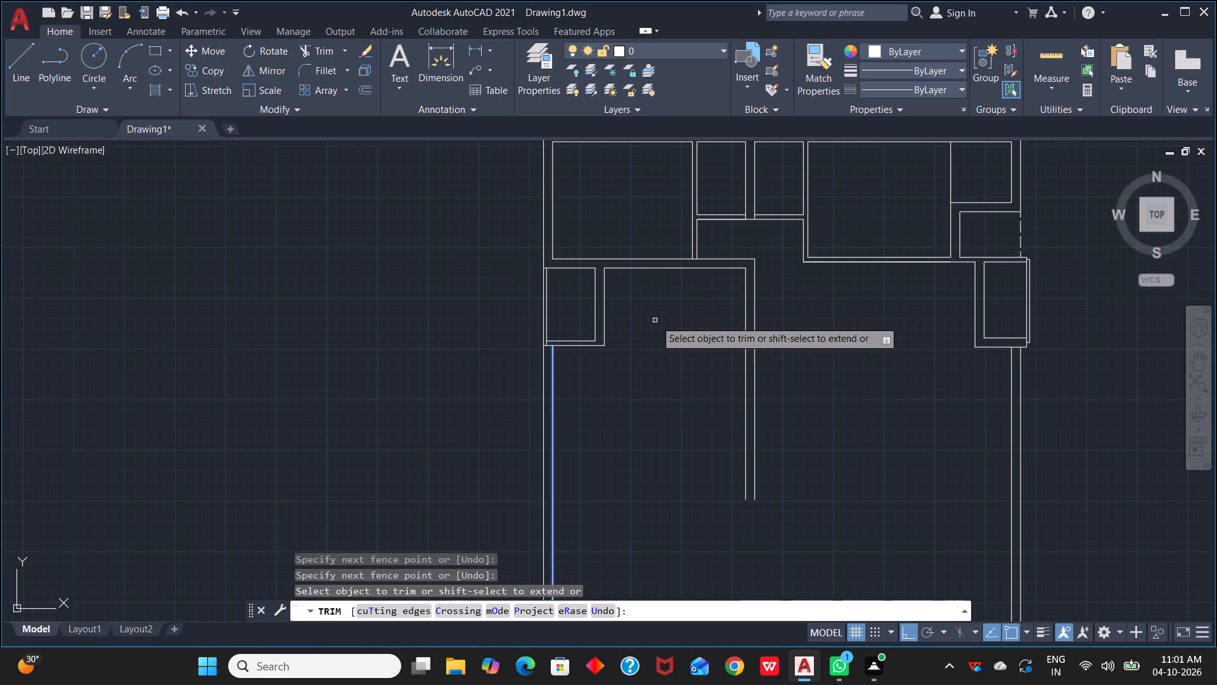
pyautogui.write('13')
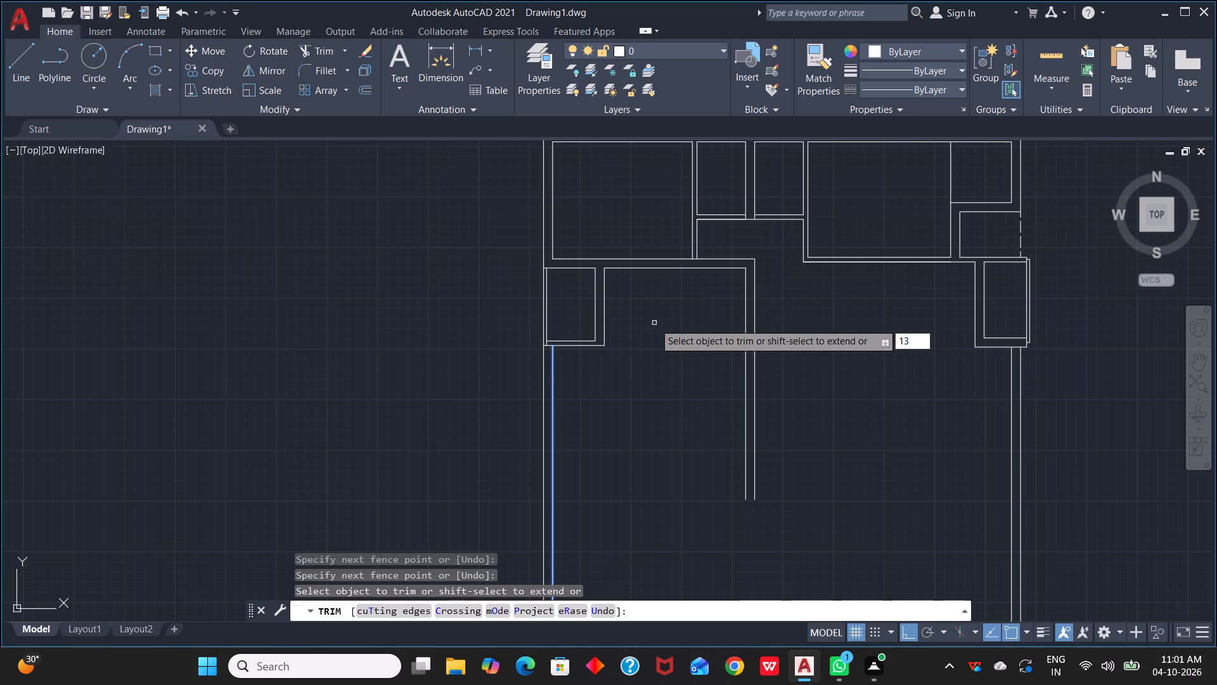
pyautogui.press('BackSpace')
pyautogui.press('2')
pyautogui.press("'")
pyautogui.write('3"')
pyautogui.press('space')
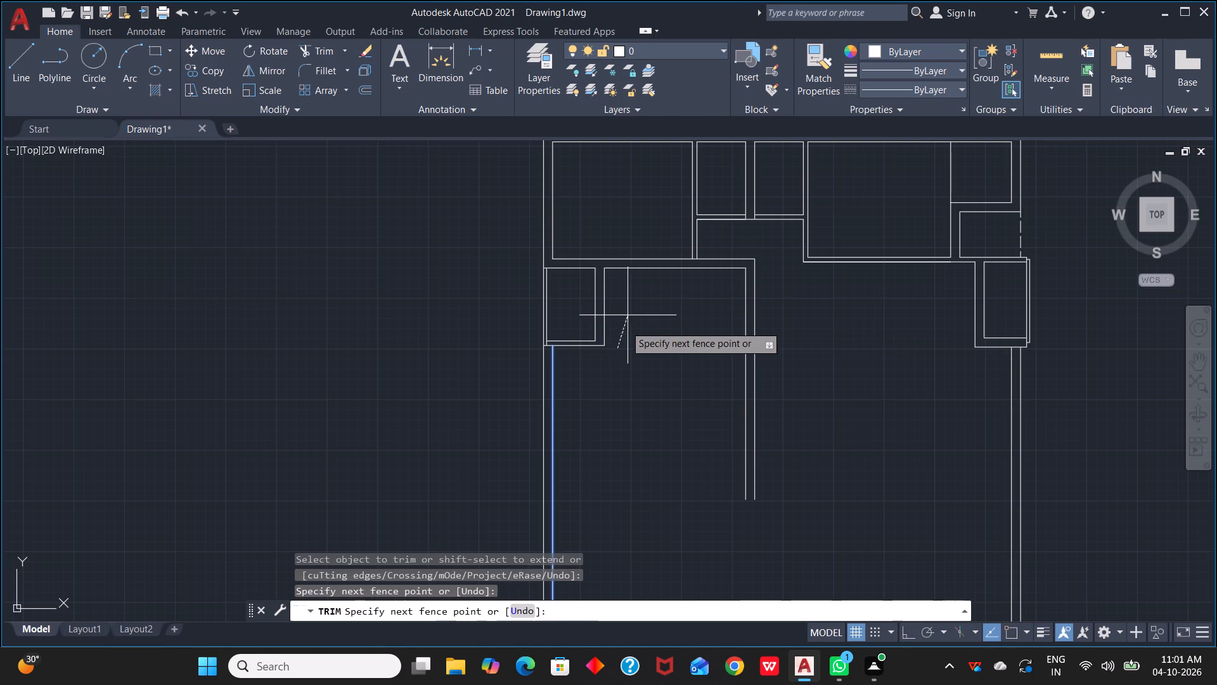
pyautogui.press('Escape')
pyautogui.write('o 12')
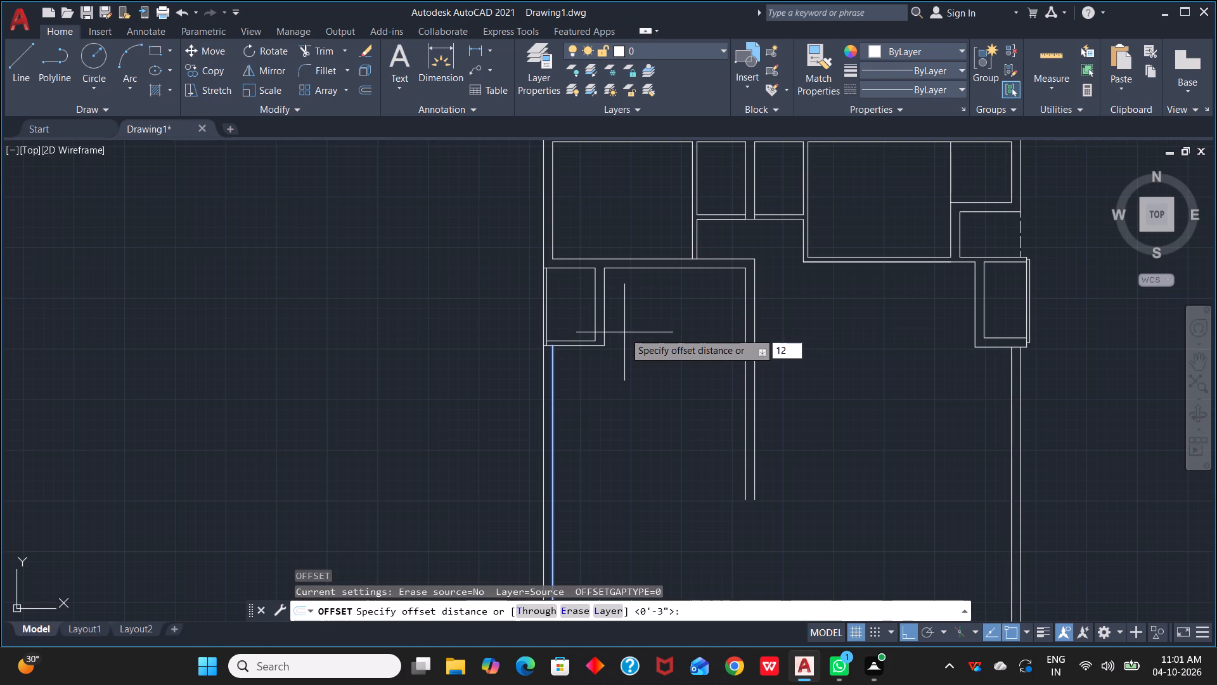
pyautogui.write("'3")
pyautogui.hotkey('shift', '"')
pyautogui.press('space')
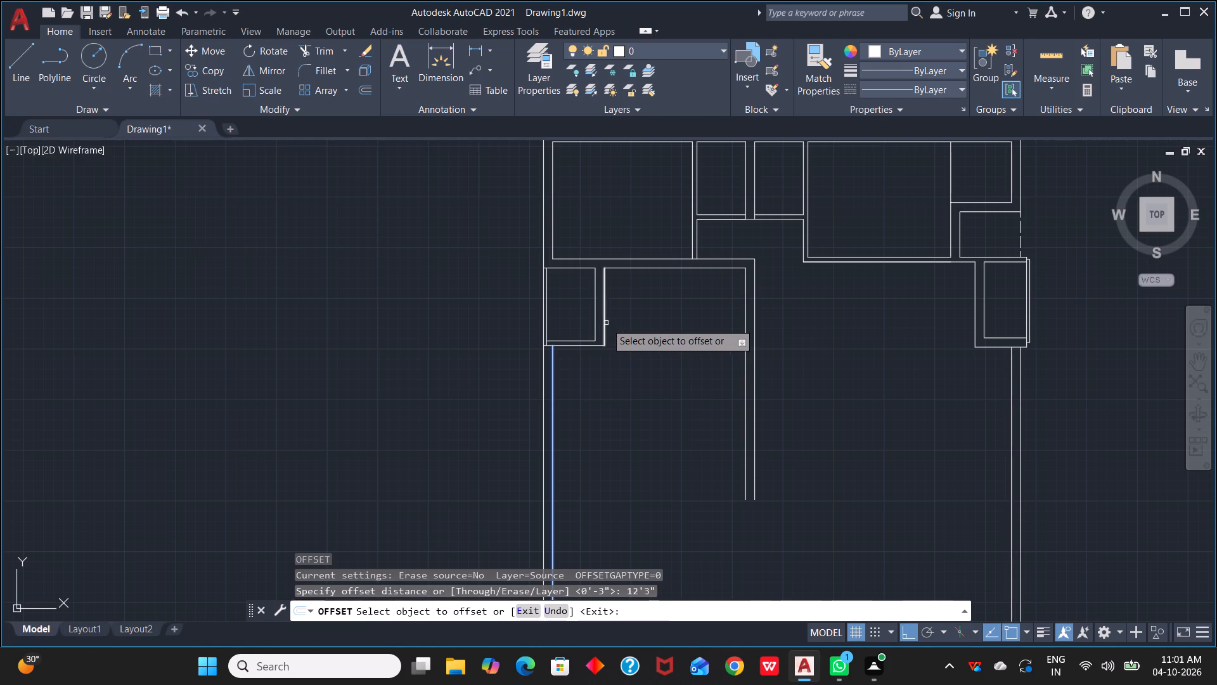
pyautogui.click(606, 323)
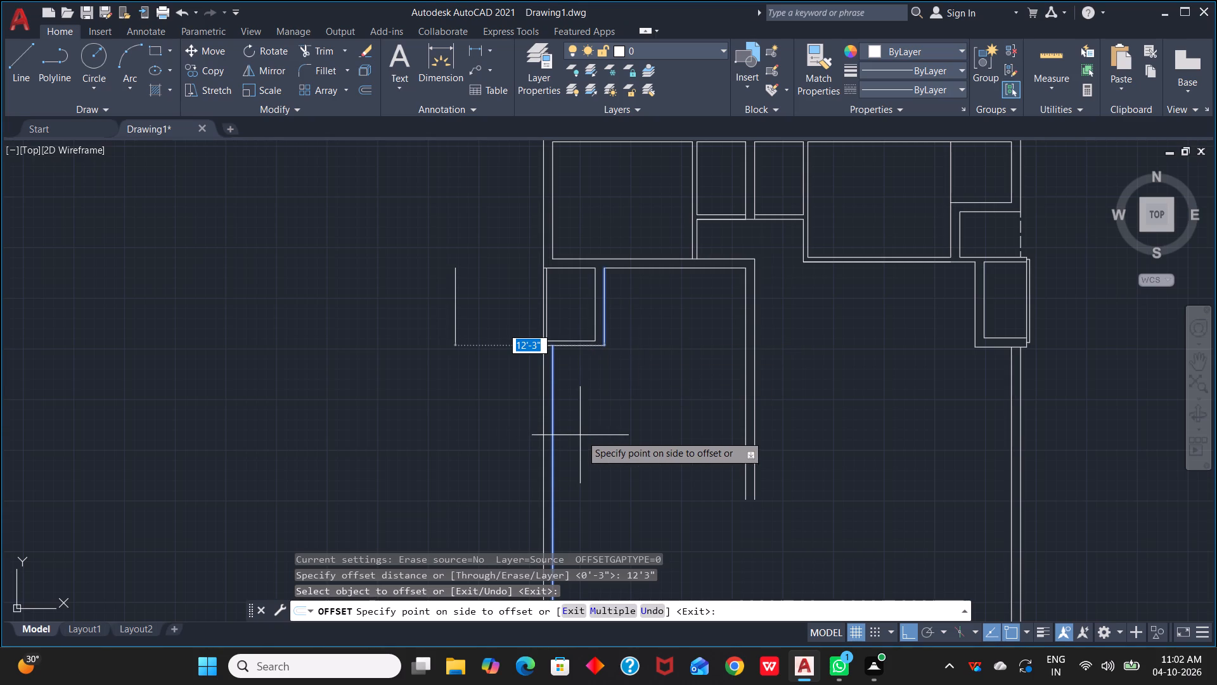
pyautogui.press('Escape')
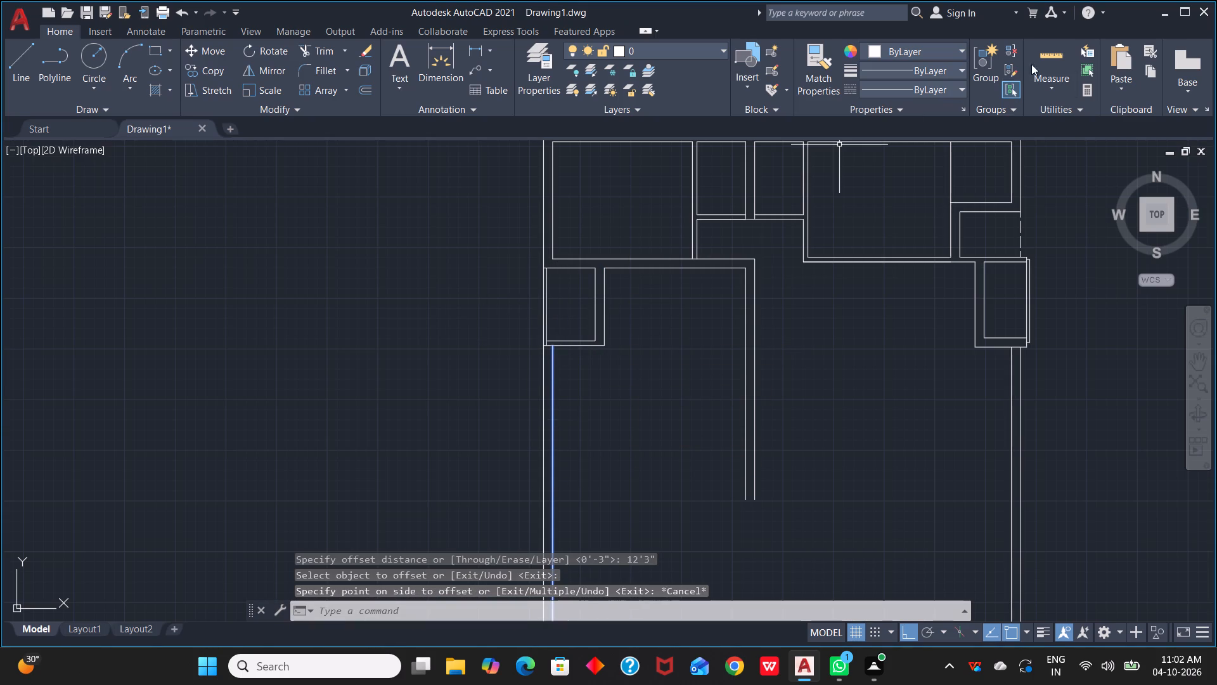
# Measure the interior of the small room on the left wall.
pyautogui.click(1044, 41)
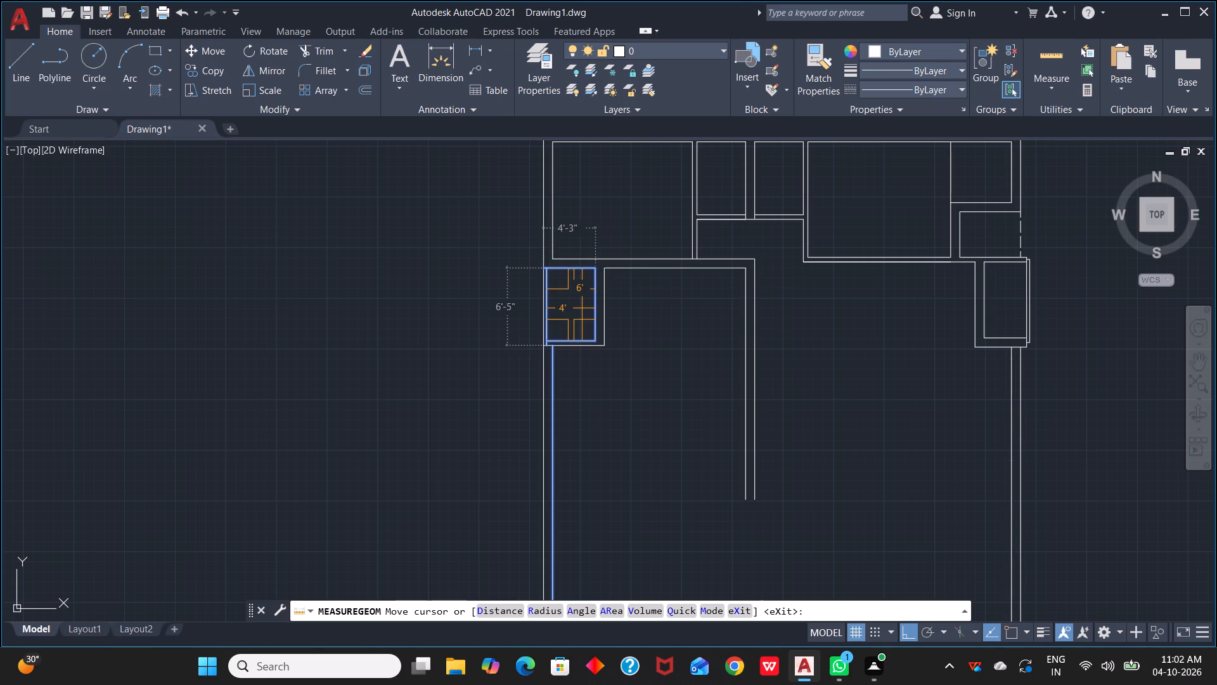
pyautogui.press('Escape')
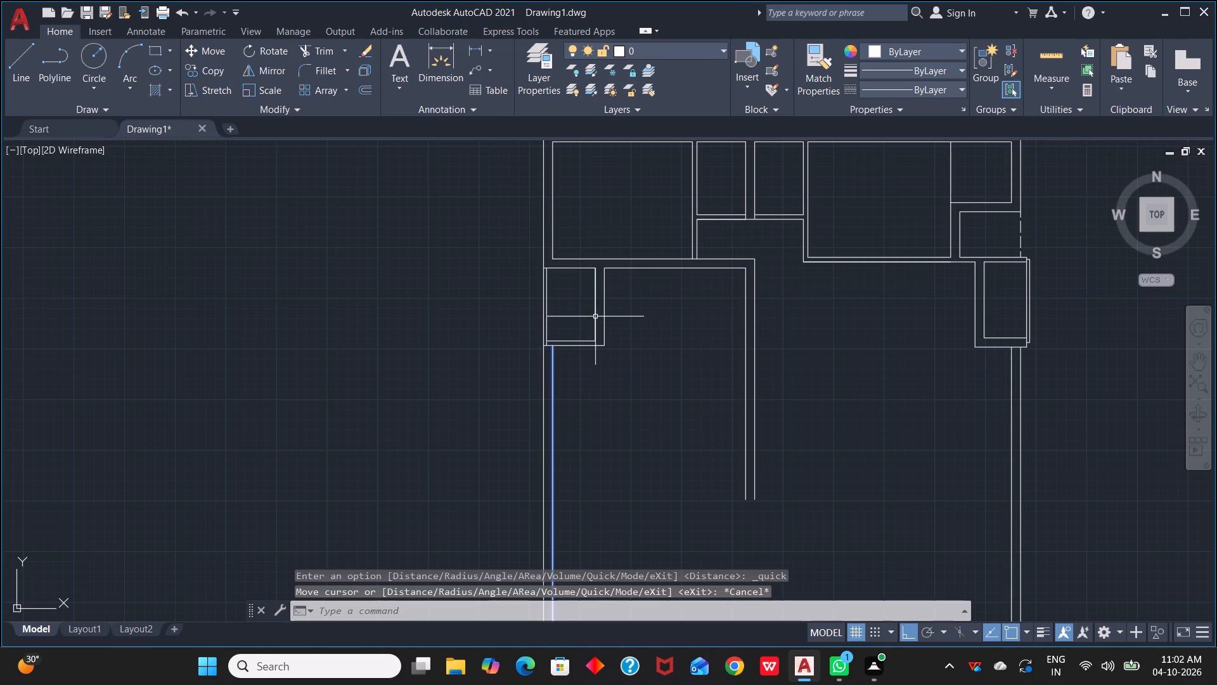
pyautogui.press('Escape')
# Offset the inner right line of the small room on the left wall by 6" toward the room's inside.
pyautogui.write('o')
pyautogui.press('space')
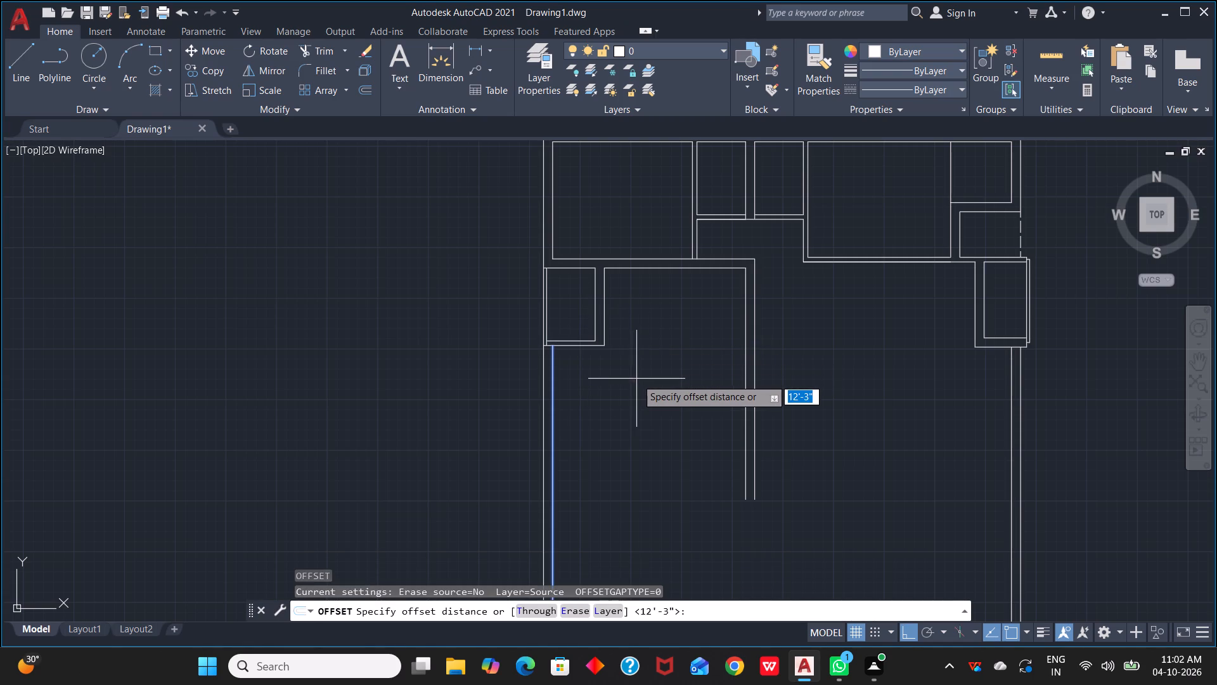
pyautogui.press('6')
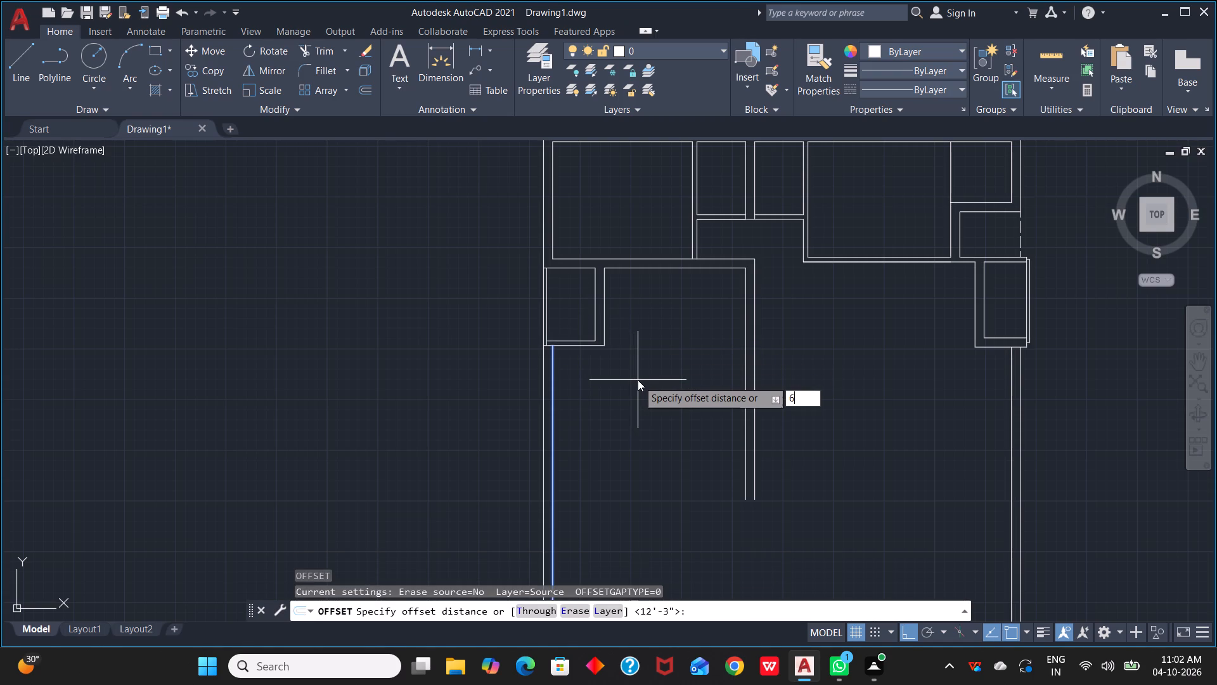
pyautogui.write('"')
pyautogui.press('space')
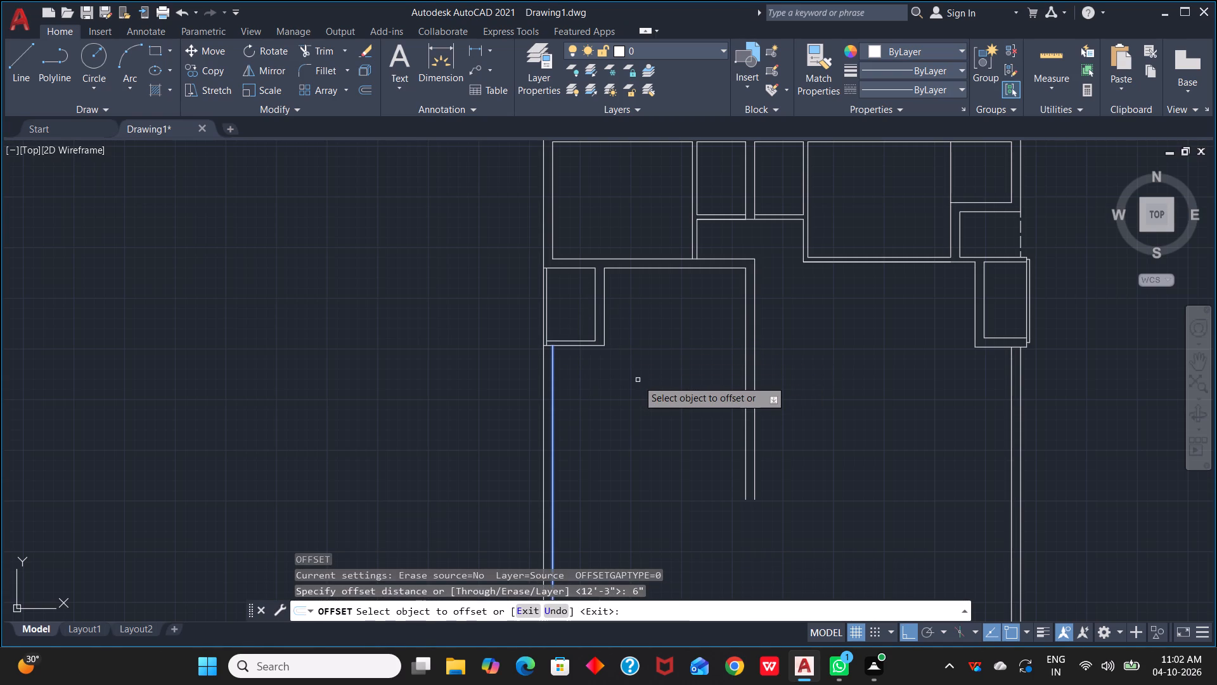
pyautogui.click(596, 313)
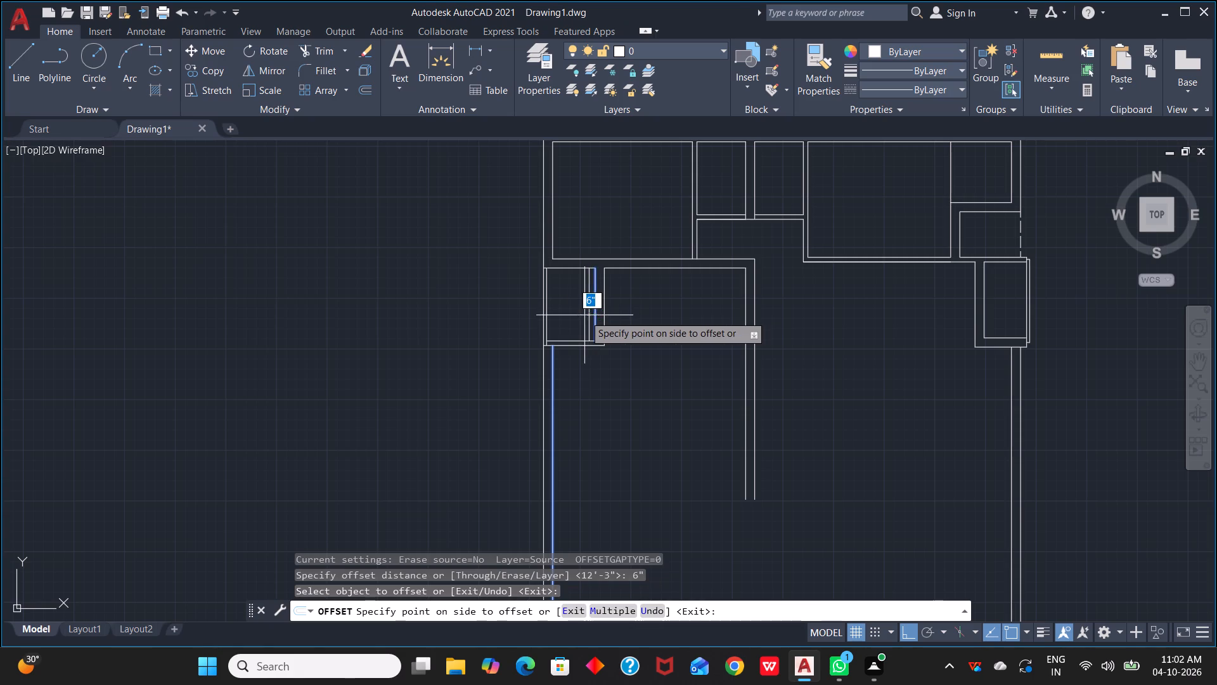
pyautogui.click(584, 315)
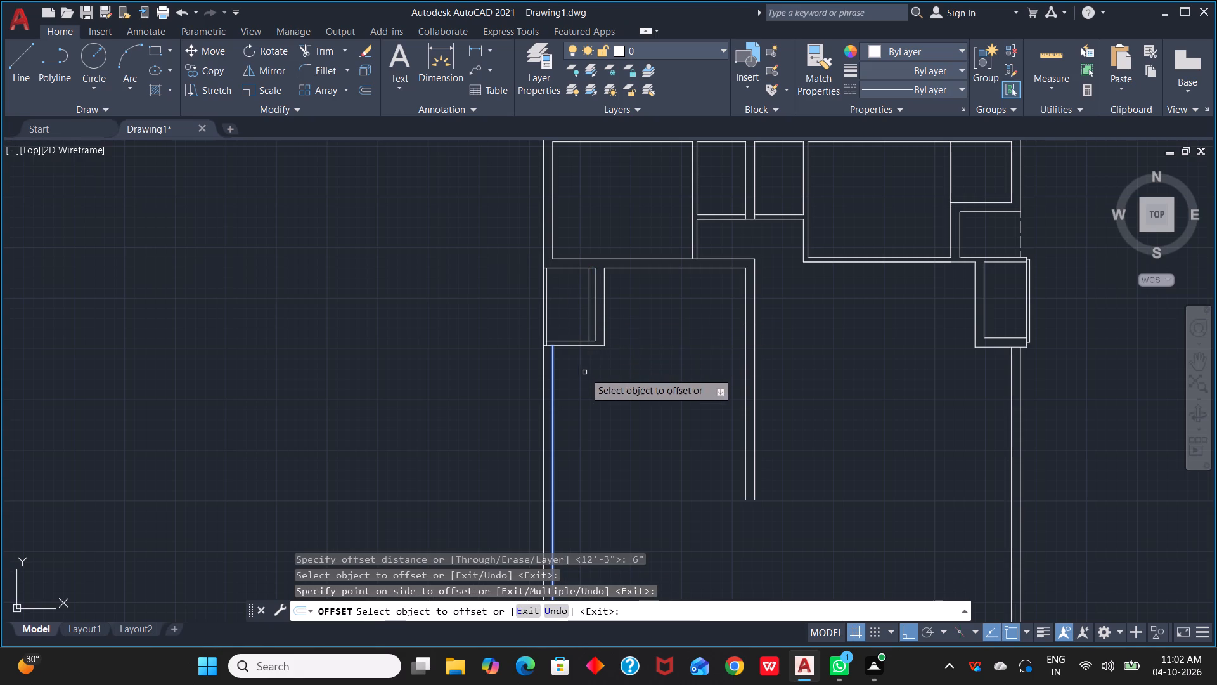
pyautogui.press('Escape')
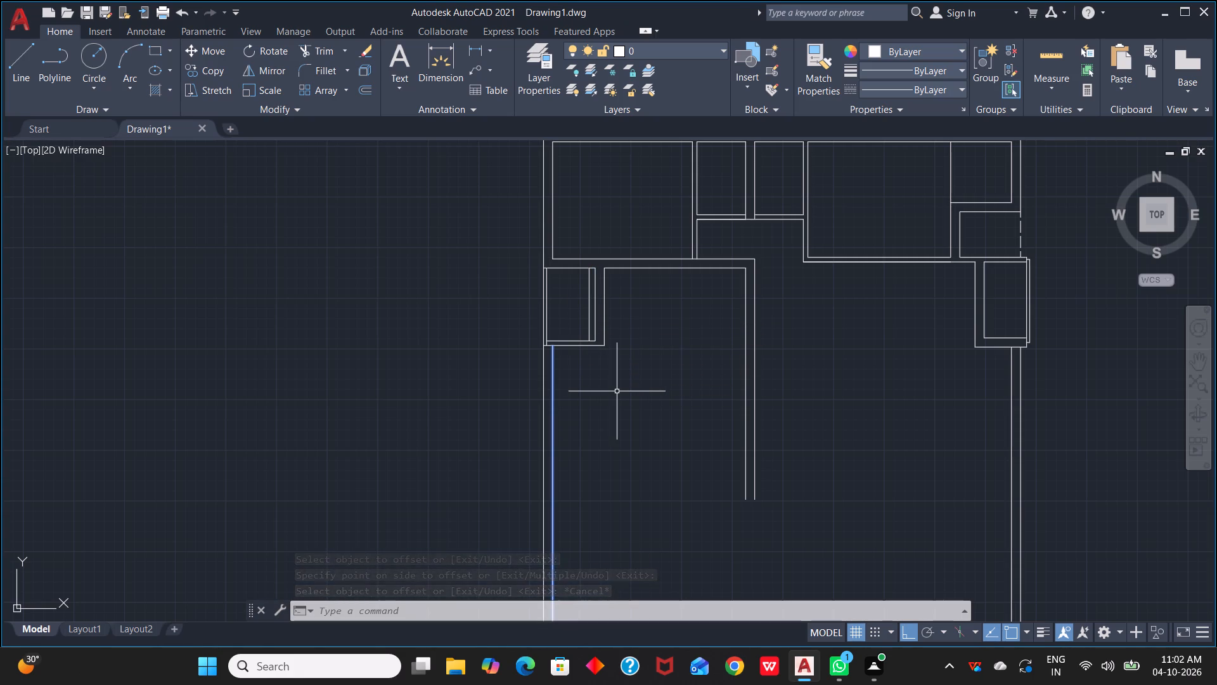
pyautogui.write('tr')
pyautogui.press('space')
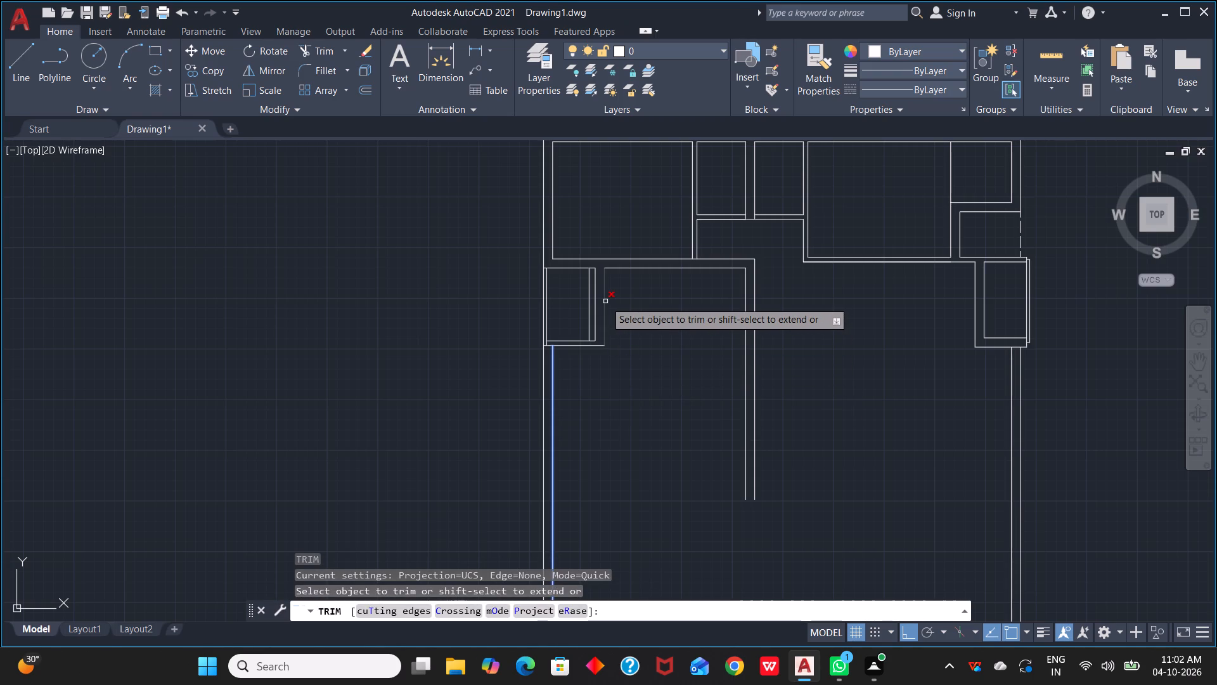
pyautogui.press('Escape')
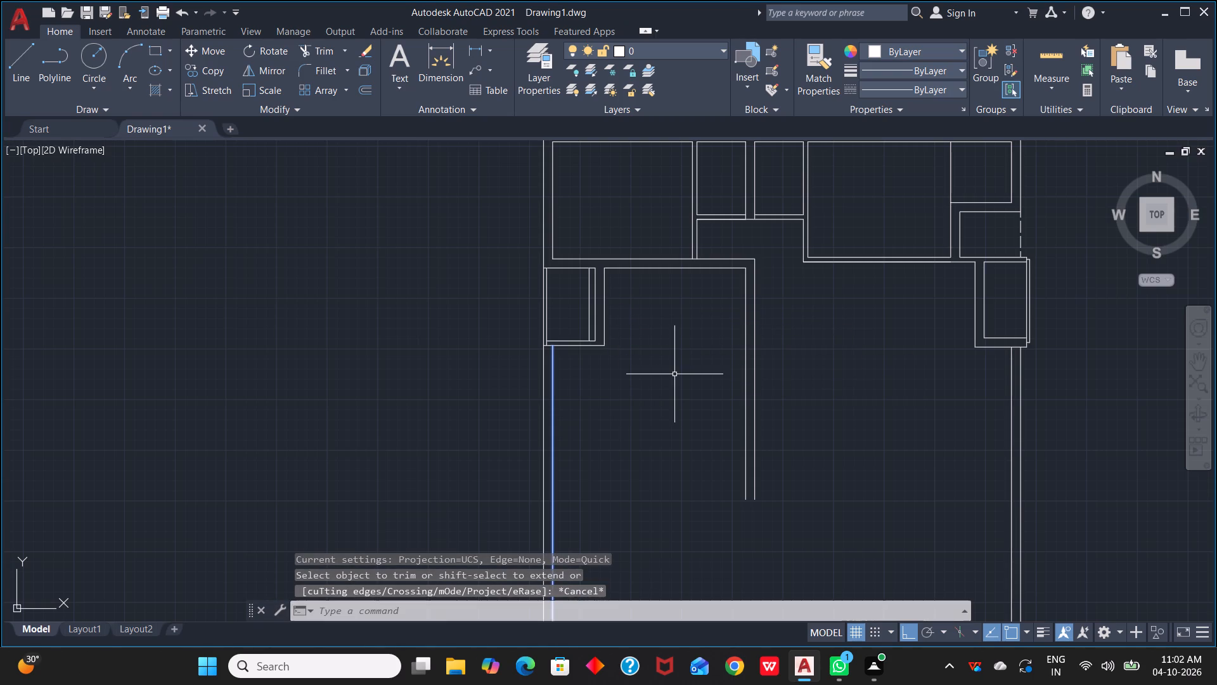
# Extend the small left room's two inner right-side lines up to the horizontal wall's upper line, and that wall's lower line across to them.
pyautogui.write('ex')
pyautogui.press('space')
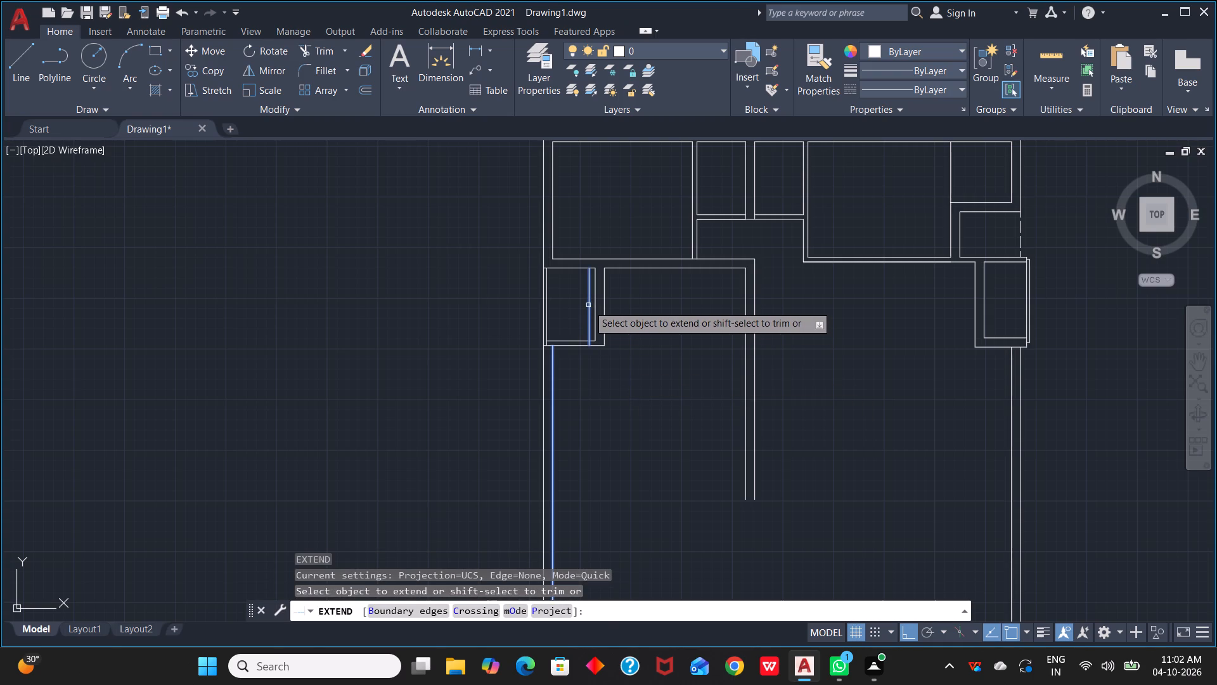
pyautogui.click(588, 305)
pyautogui.click(588, 289)
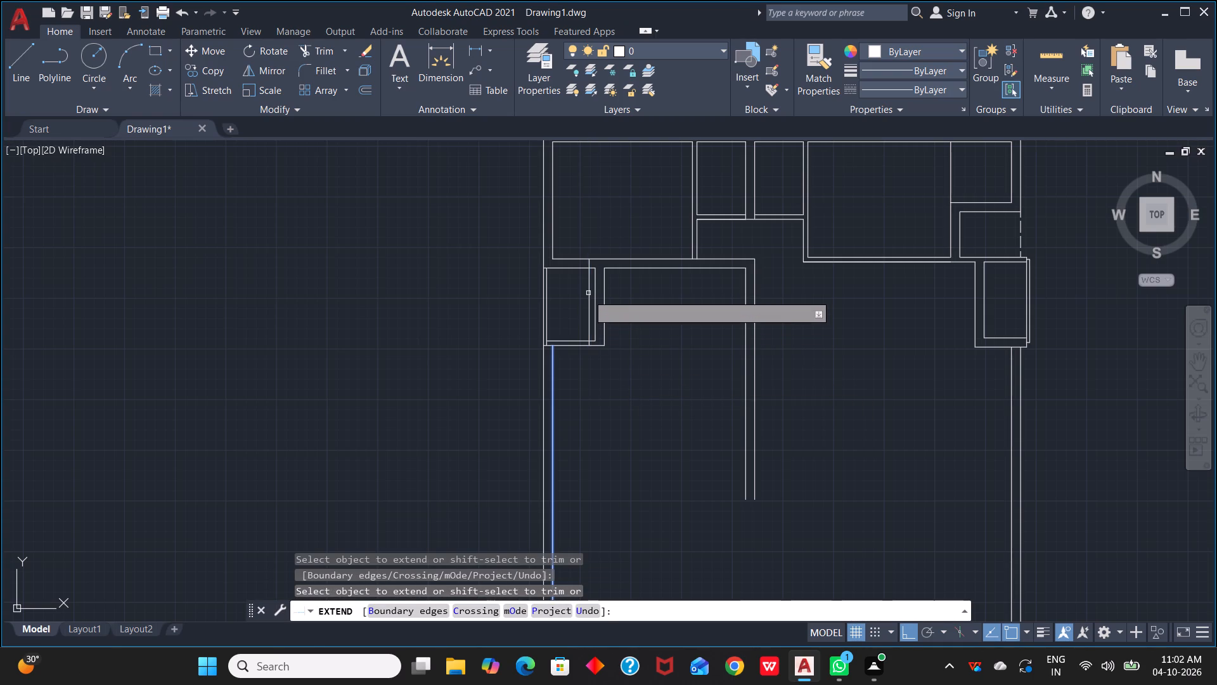
pyautogui.click(596, 296)
pyautogui.click(596, 310)
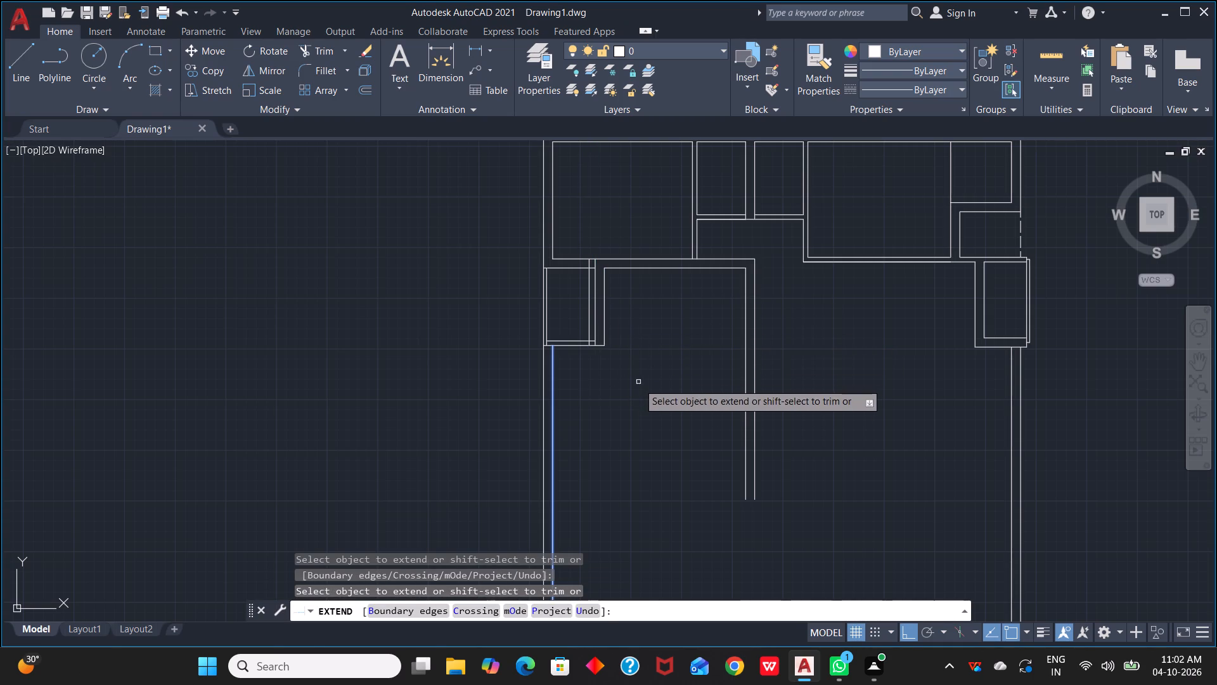
pyautogui.click(620, 268)
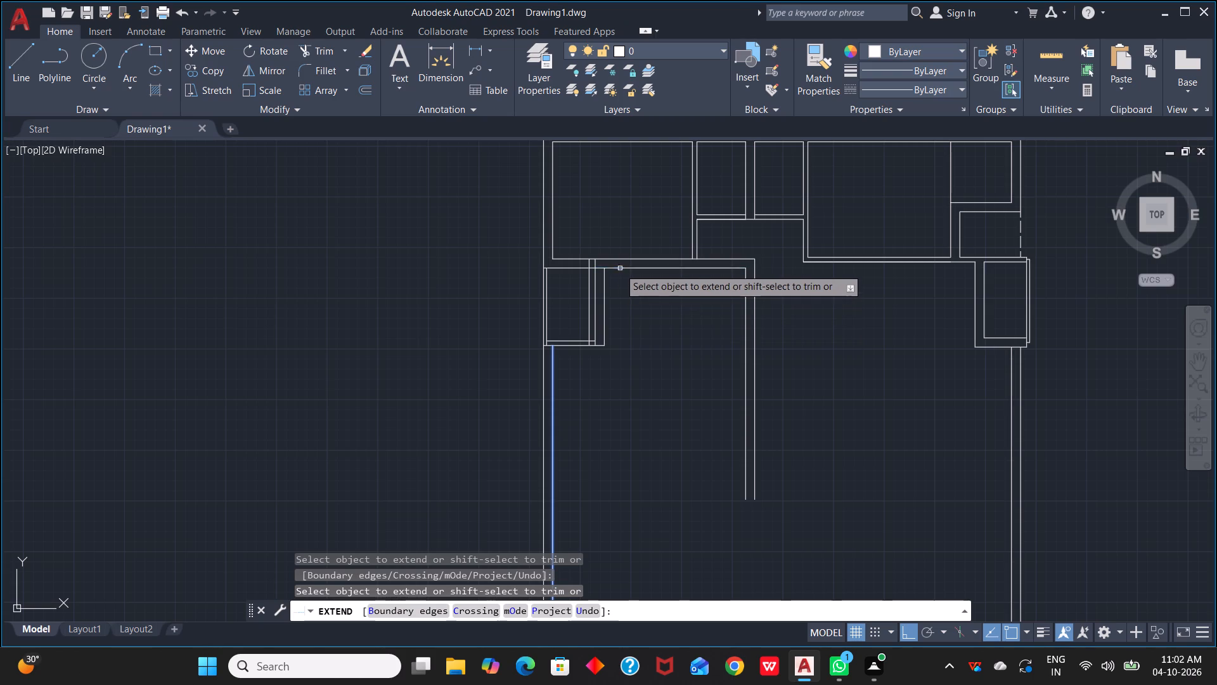
pyautogui.write('tr')
pyautogui.press('space')
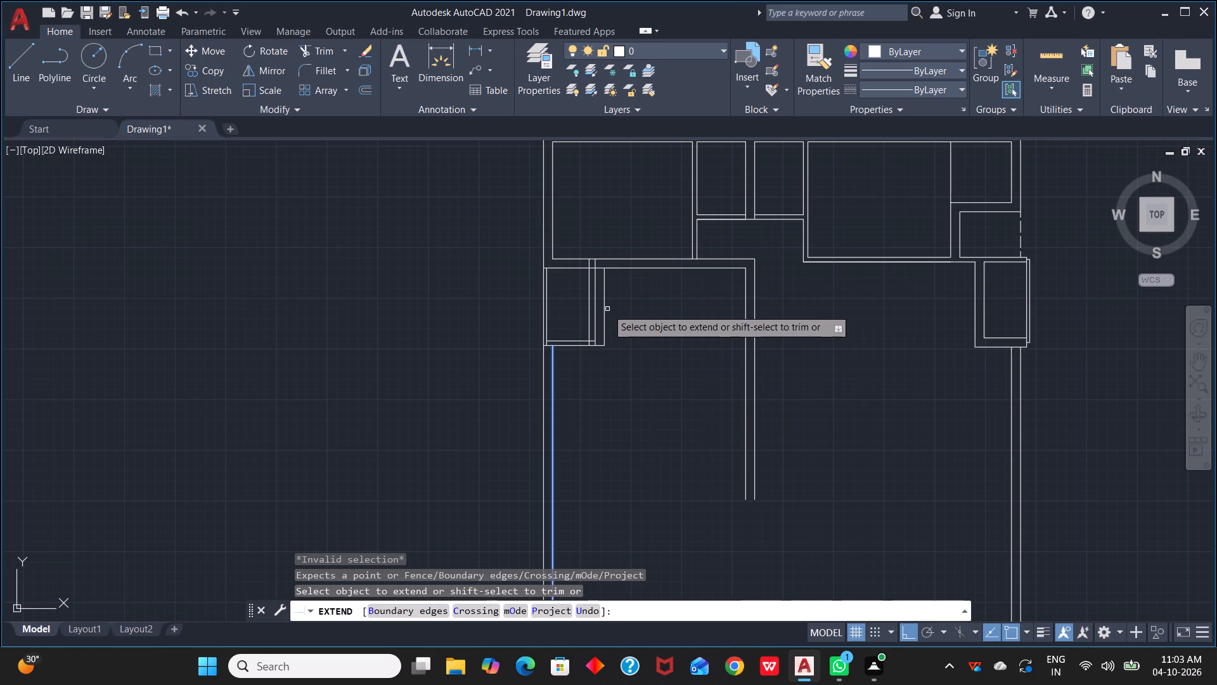
pyautogui.press('Escape')
pyautogui.press('Escape')
# Trim away the small left room's outermost right line and the overlapping line ends at its lower right corner.
pyautogui.press('t')
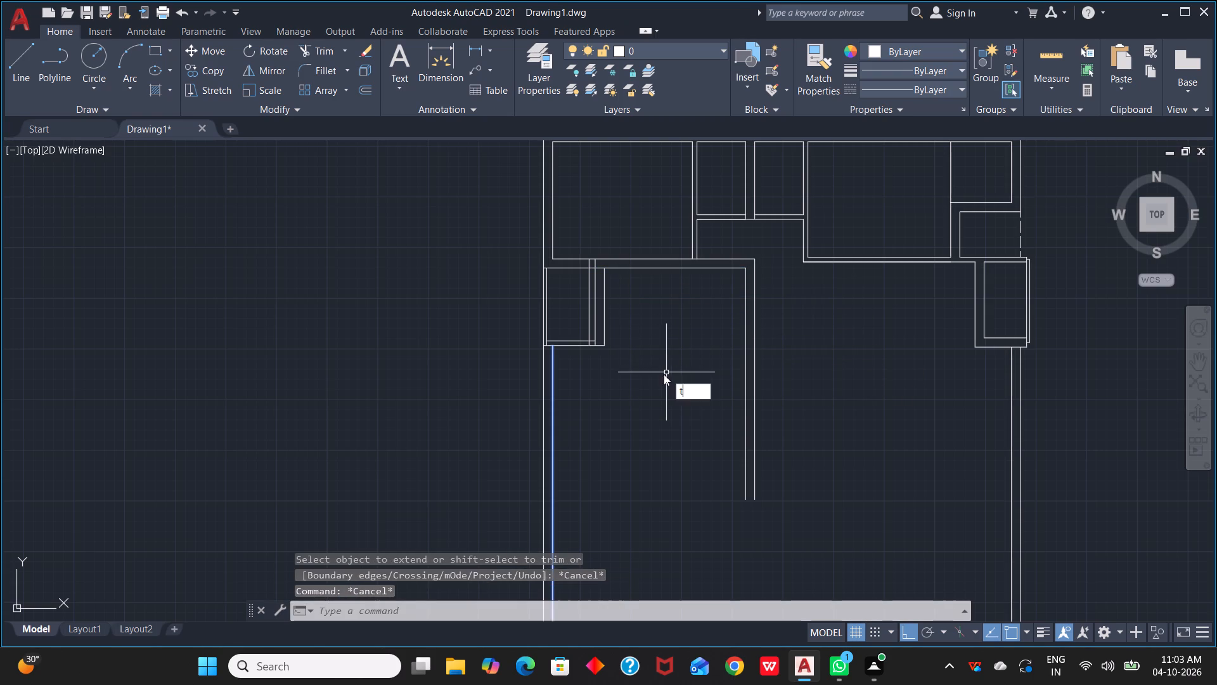
pyautogui.press('r')
pyautogui.press('space')
pyautogui.click(604, 317)
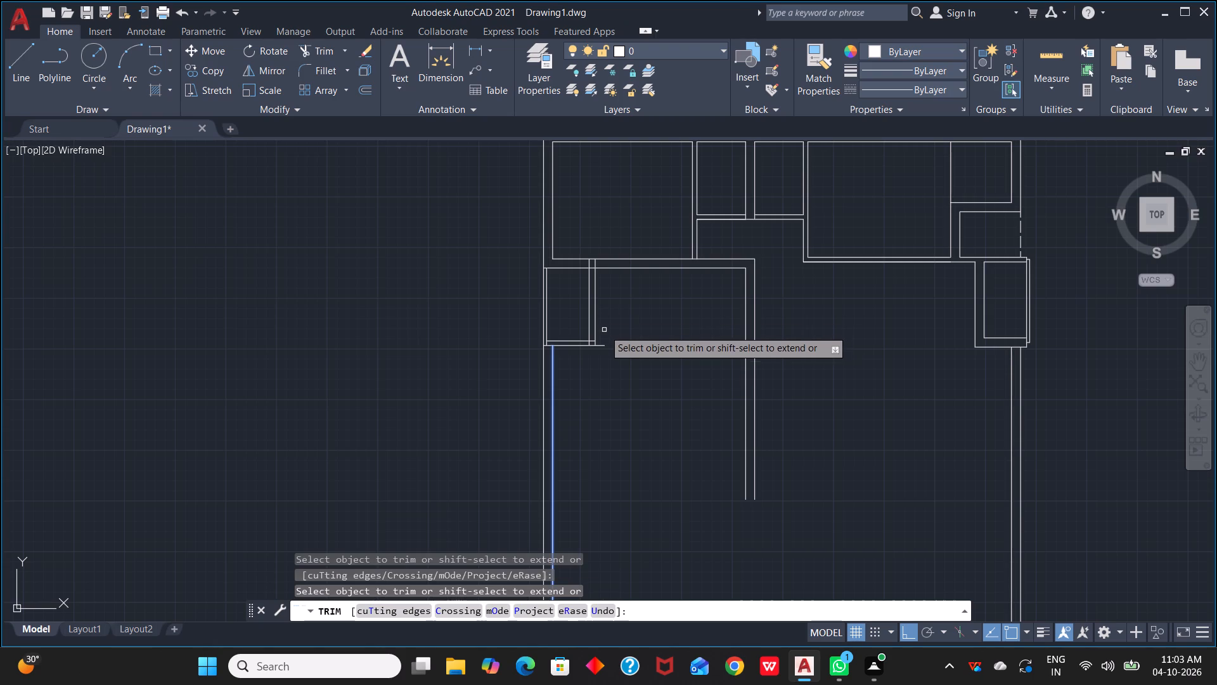
pyautogui.click(602, 347)
pyautogui.scroll(1, 610, 292)
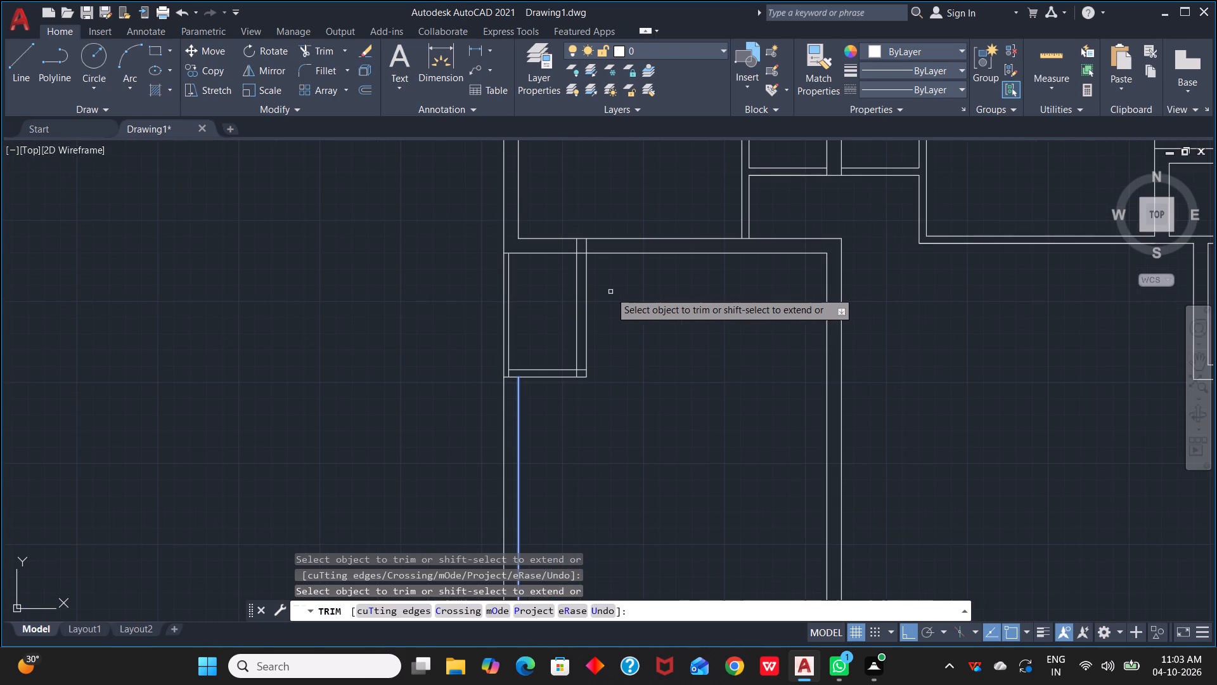
pyautogui.scroll(3, 593, 367)
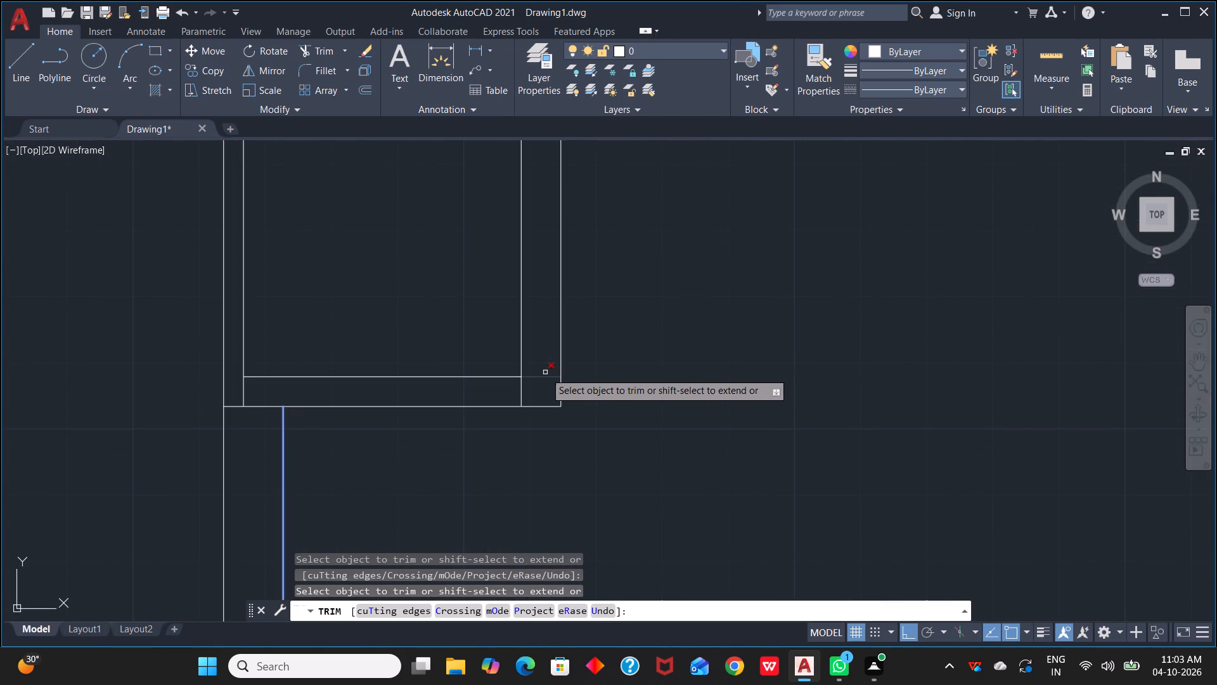
pyautogui.click(543, 376)
pyautogui.click(521, 389)
pyautogui.scroll(-2, 541, 329)
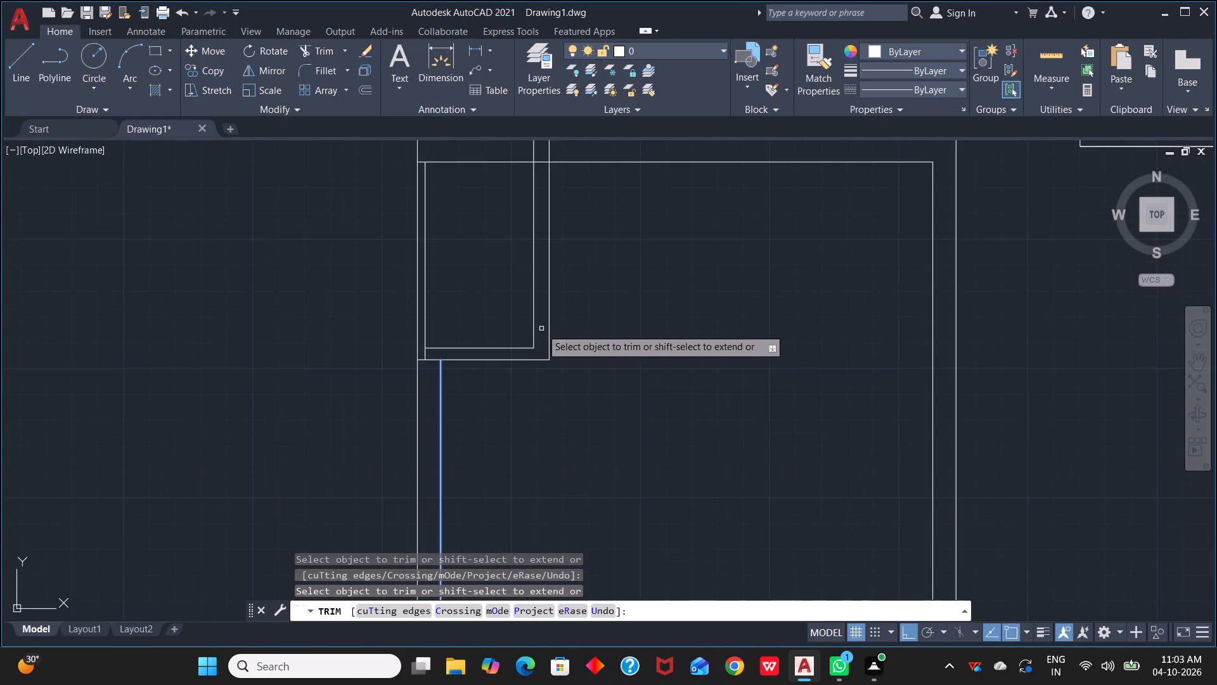
# Trim the small left room's right wall lines inside the horizontal wall, and that wall's lower line between them.
pyautogui.moveTo(538, 323); pyautogui.dragTo(558, 397, button='middle')
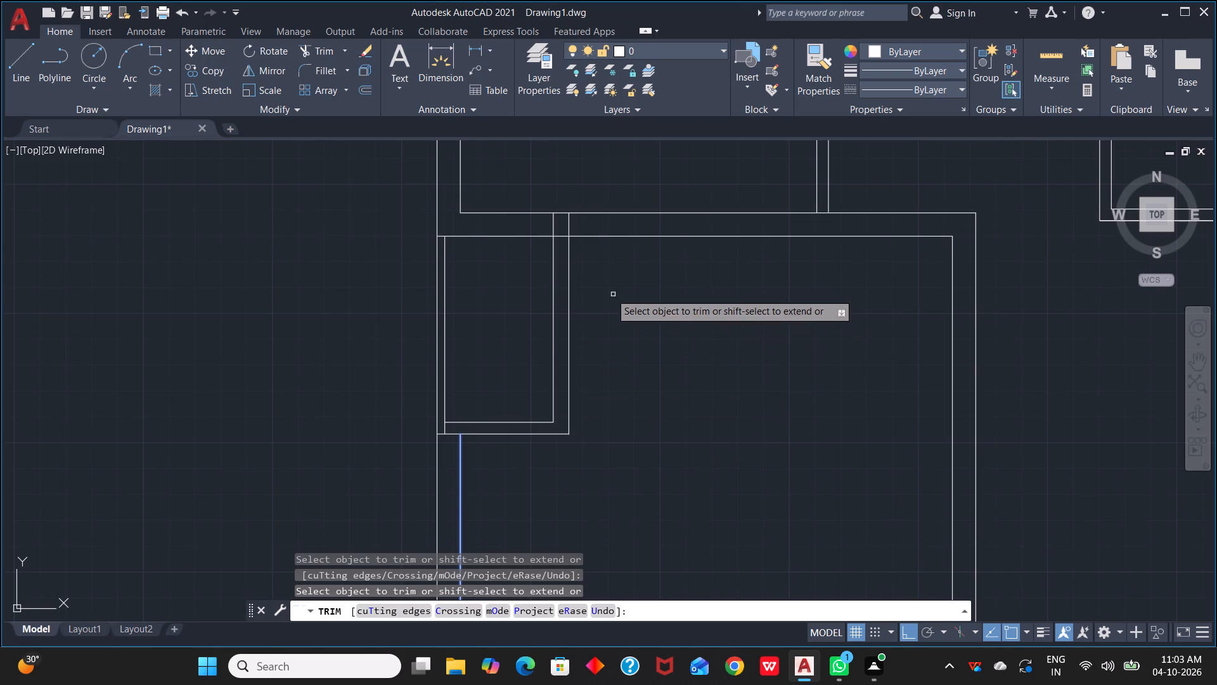
pyautogui.moveTo(534, 224); pyautogui.dragTo(570, 228)
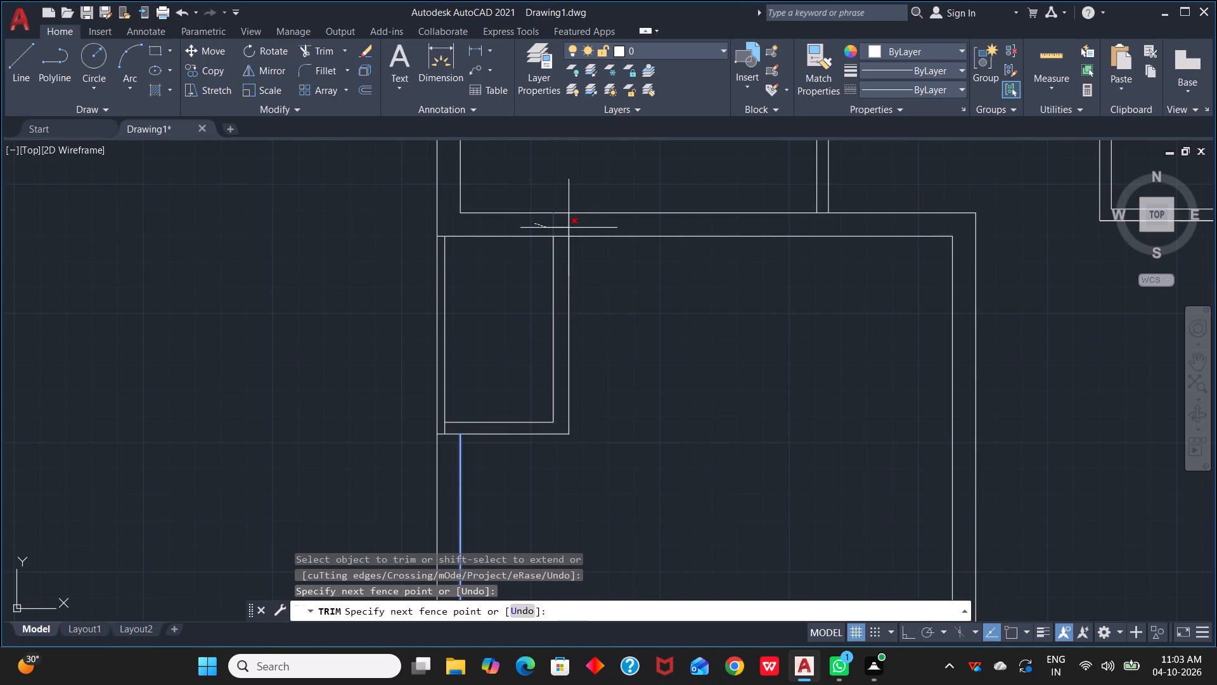
pyautogui.moveTo(570, 228); pyautogui.dragTo(579, 226)
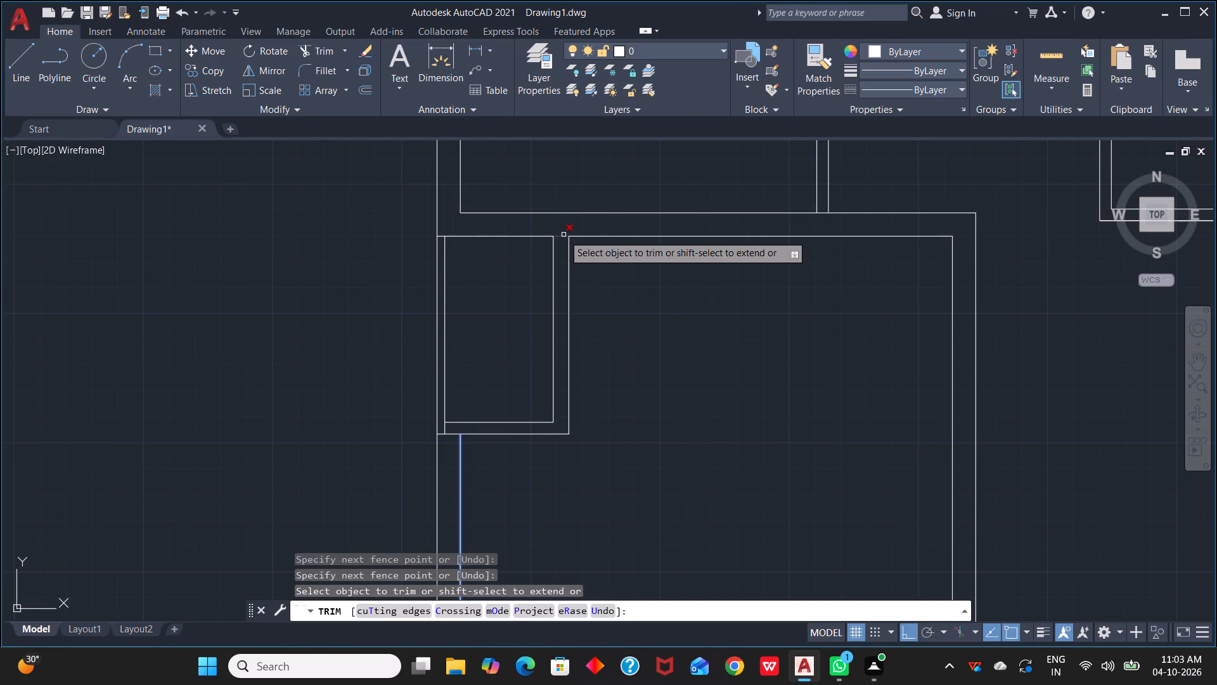
pyautogui.click(563, 235)
pyautogui.scroll(-2, 696, 332)
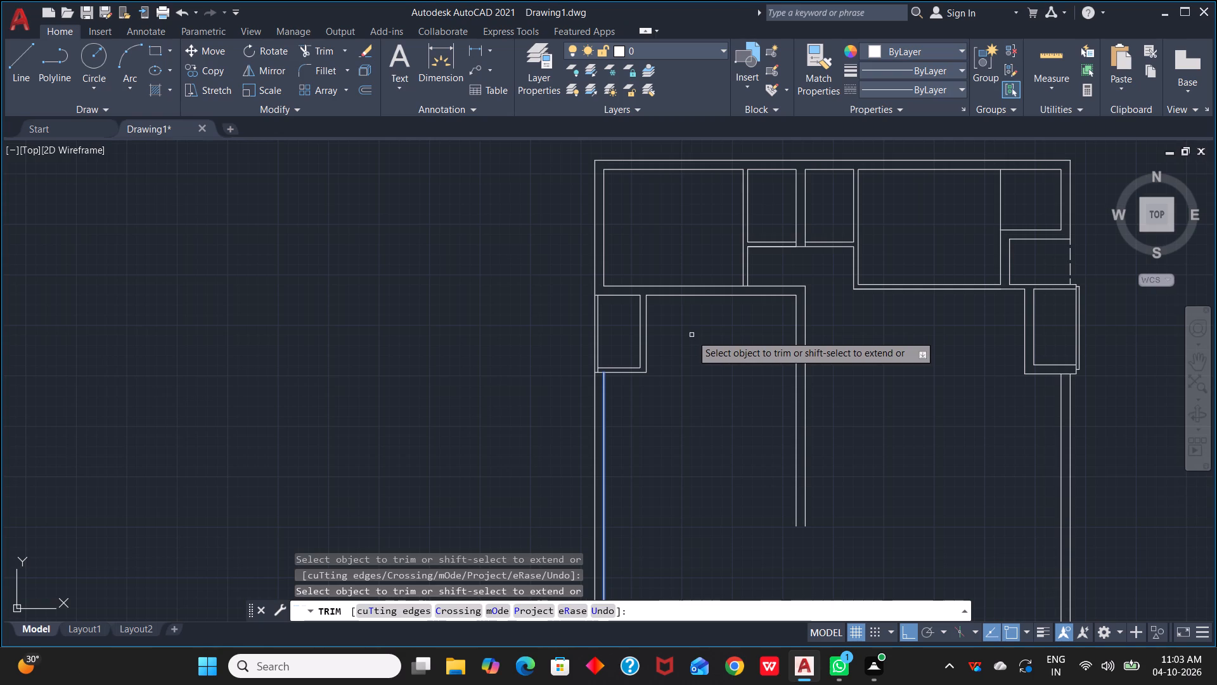
pyautogui.scroll(3, 672, 321)
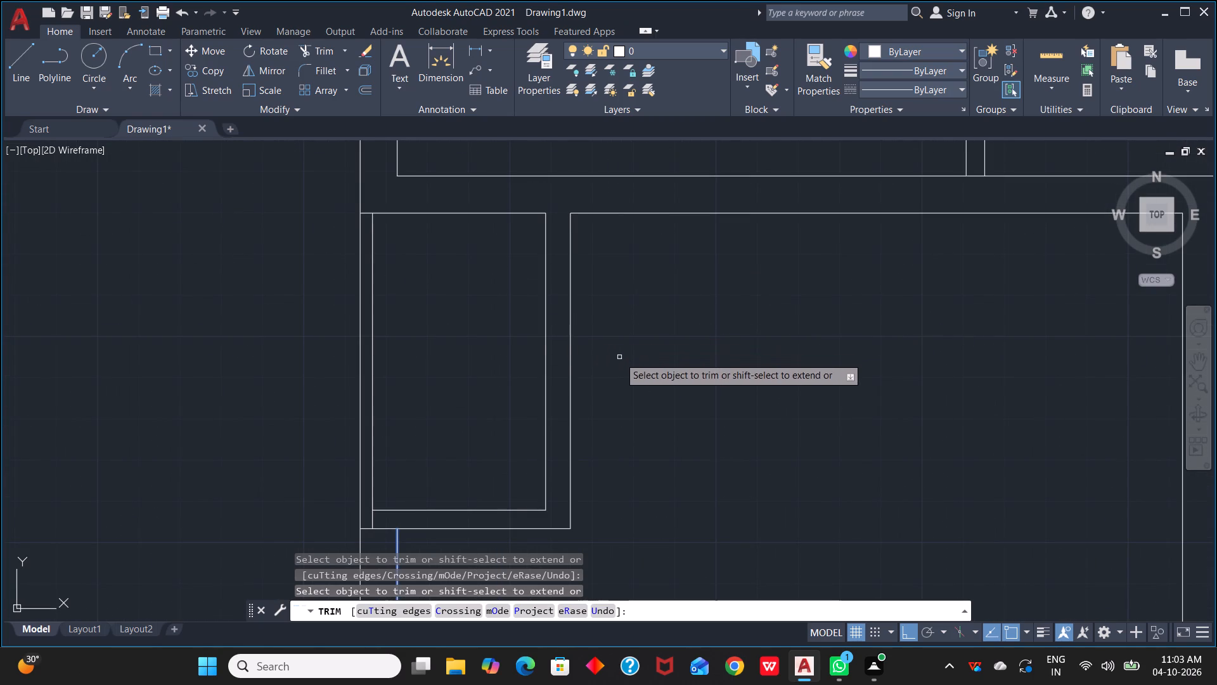
pyautogui.press('Escape')
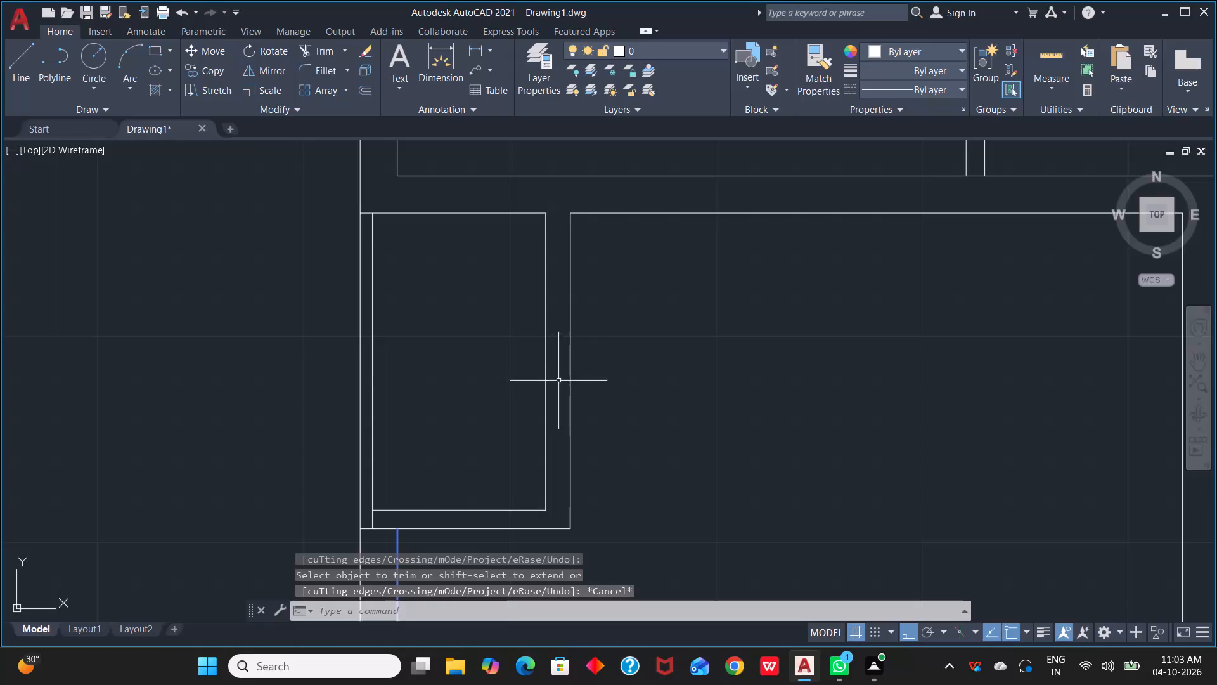
# Replace the small left room's outer right line with a 9" outward offset of its inner right line.
pyautogui.click(544, 369)
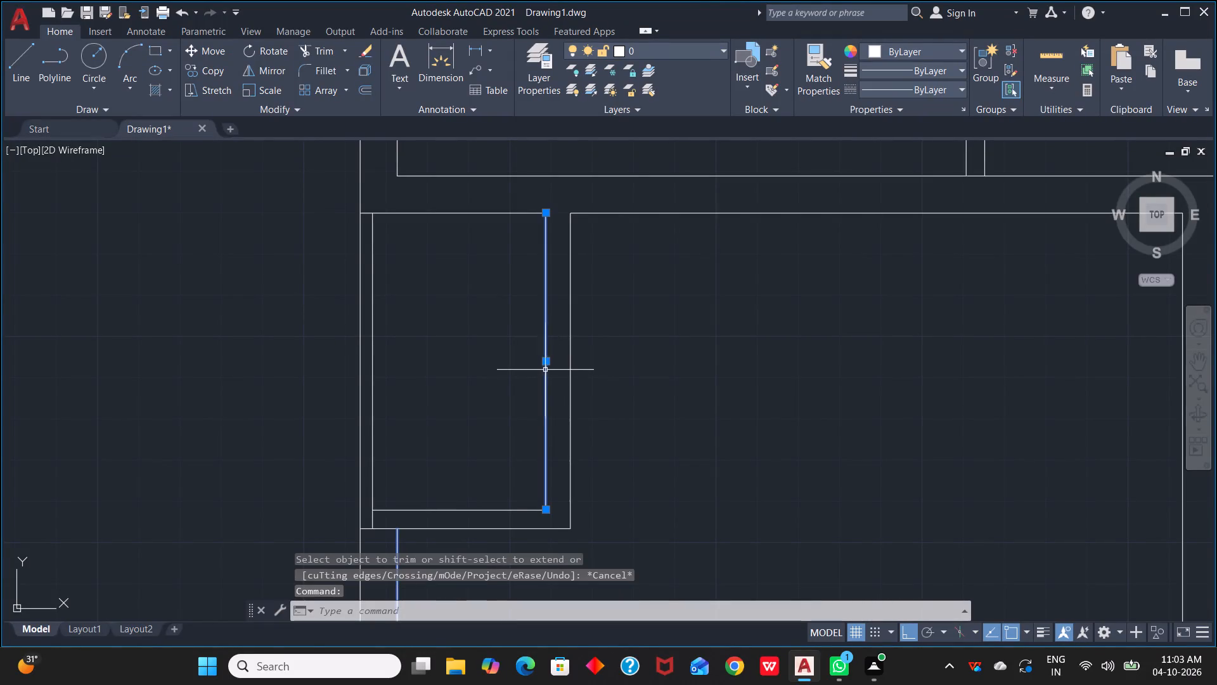
pyautogui.press('Escape')
pyautogui.click(571, 390)
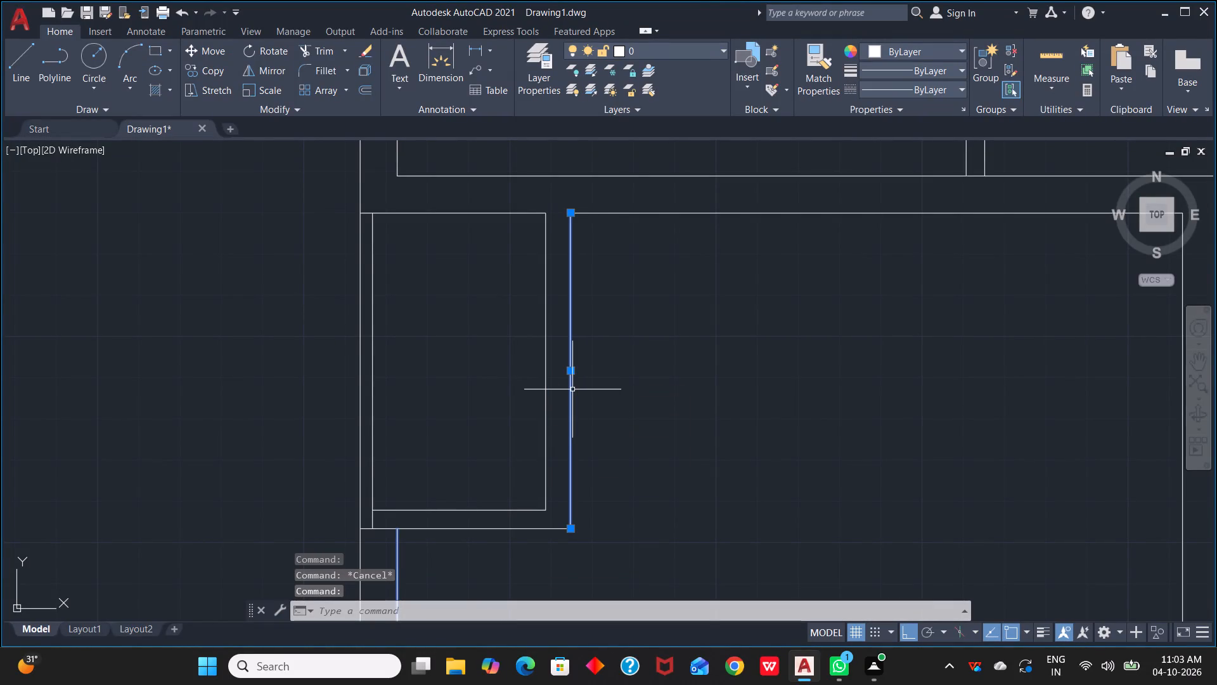
pyautogui.press('Delete')
pyautogui.write('o')
pyautogui.press('space')
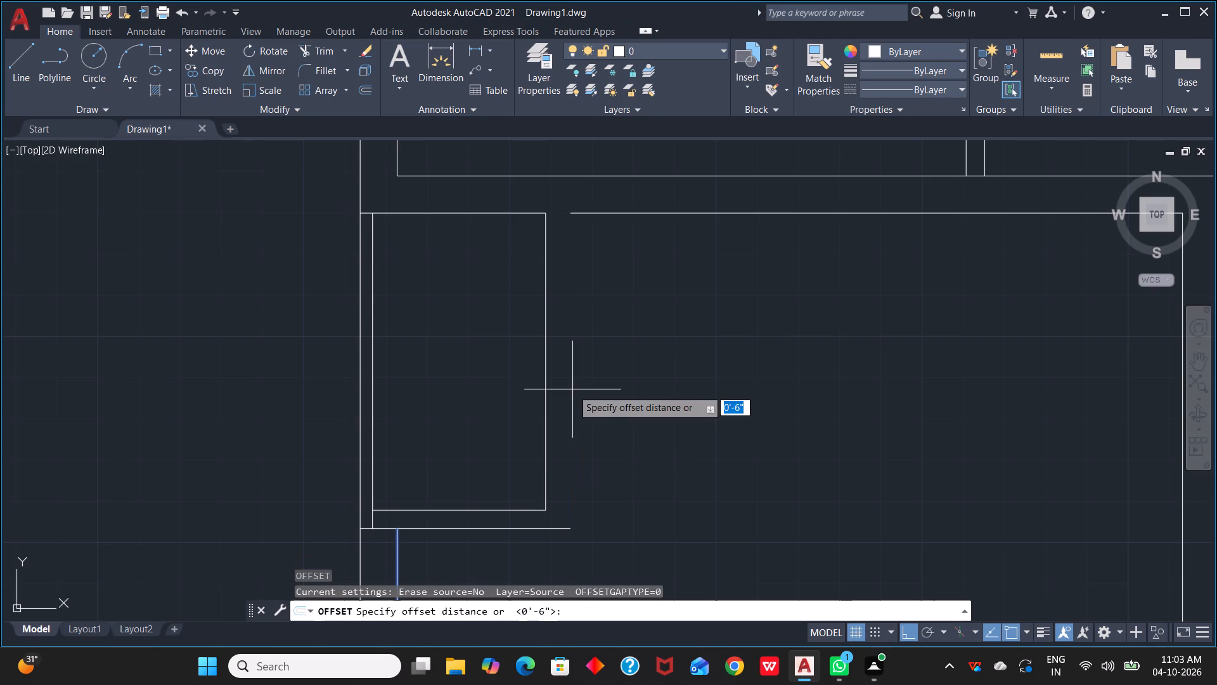
pyautogui.write('9"')
pyautogui.press('space')
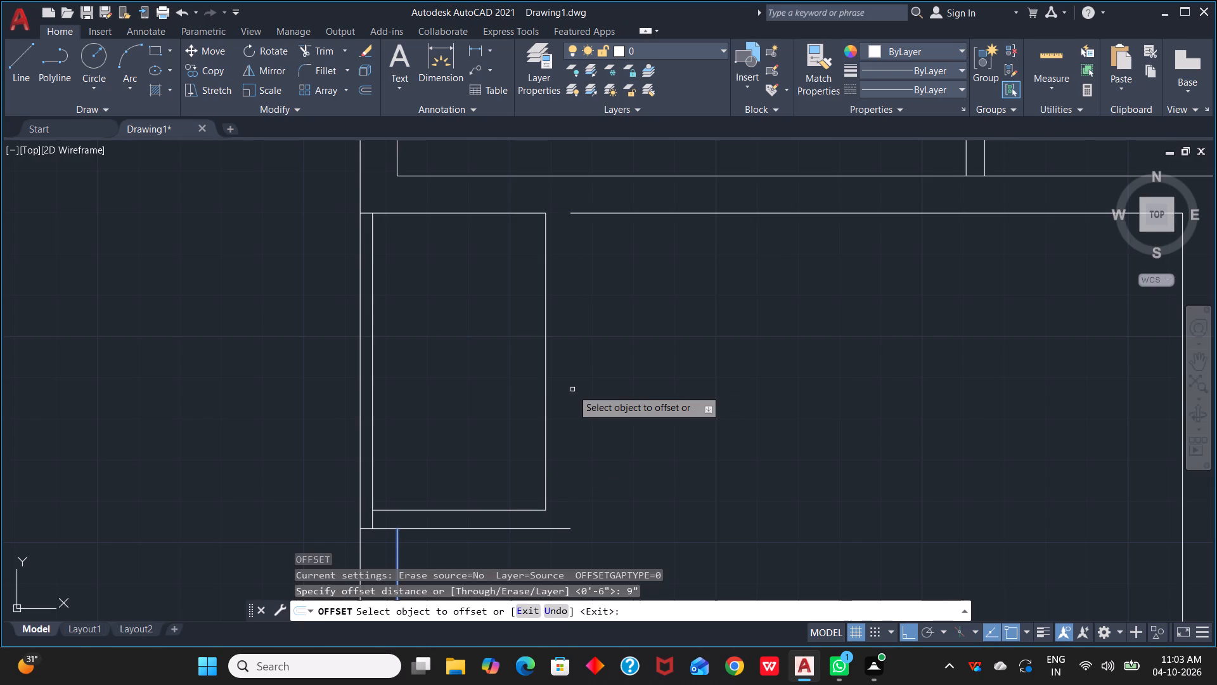
pyautogui.click(544, 396)
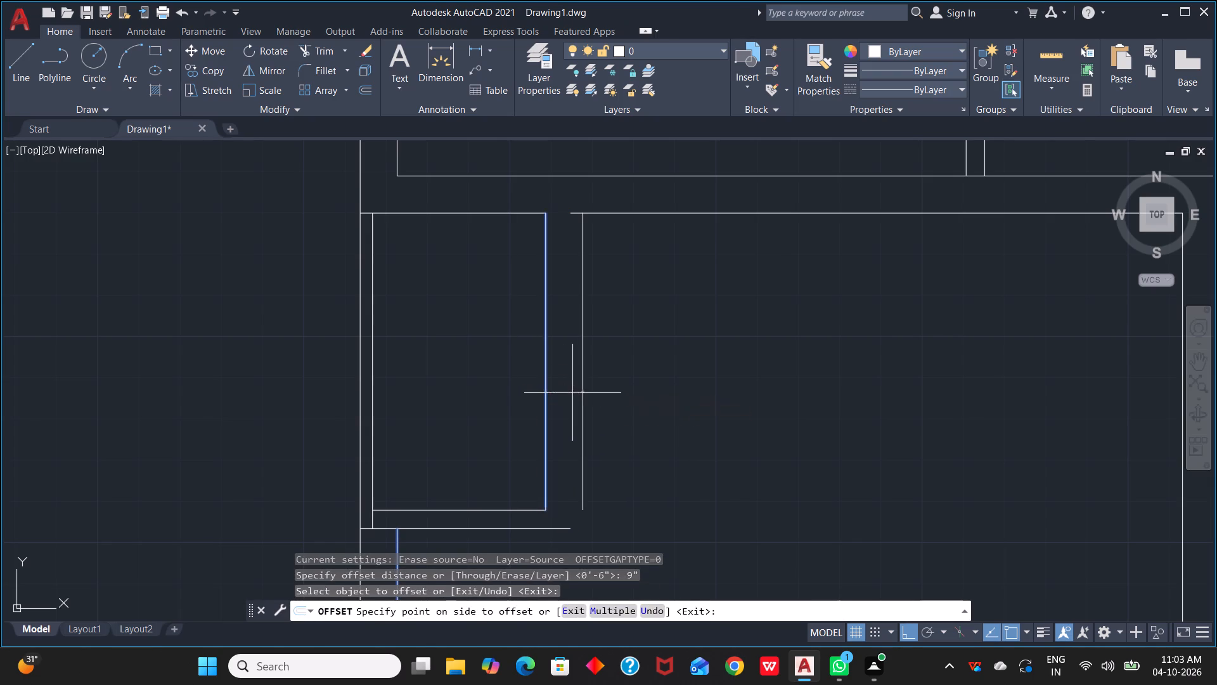
pyautogui.click(572, 393)
pyautogui.press('Escape')
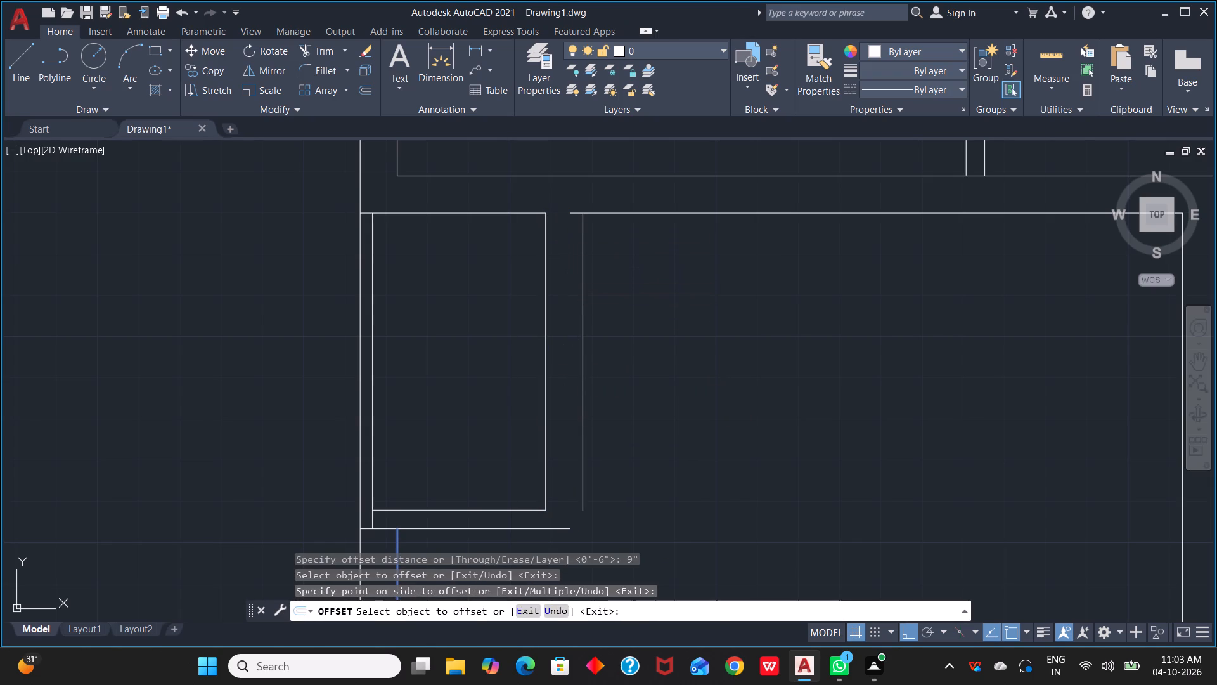
pyautogui.press('Escape')
# Stretch the horizontal wall's lower line to the small room's inner right line, and join the new outer line with the room's bottom line.
pyautogui.click(575, 211)
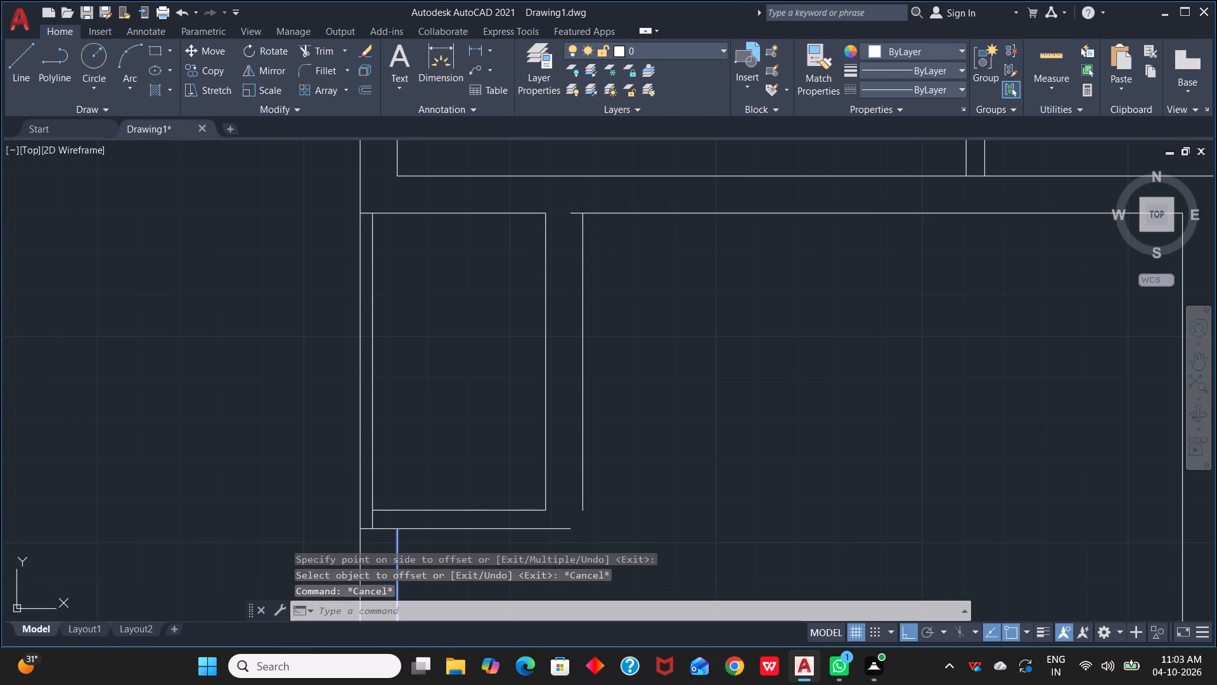
pyautogui.moveTo(573, 214); pyautogui.dragTo(548, 215)
pyautogui.click(548, 215)
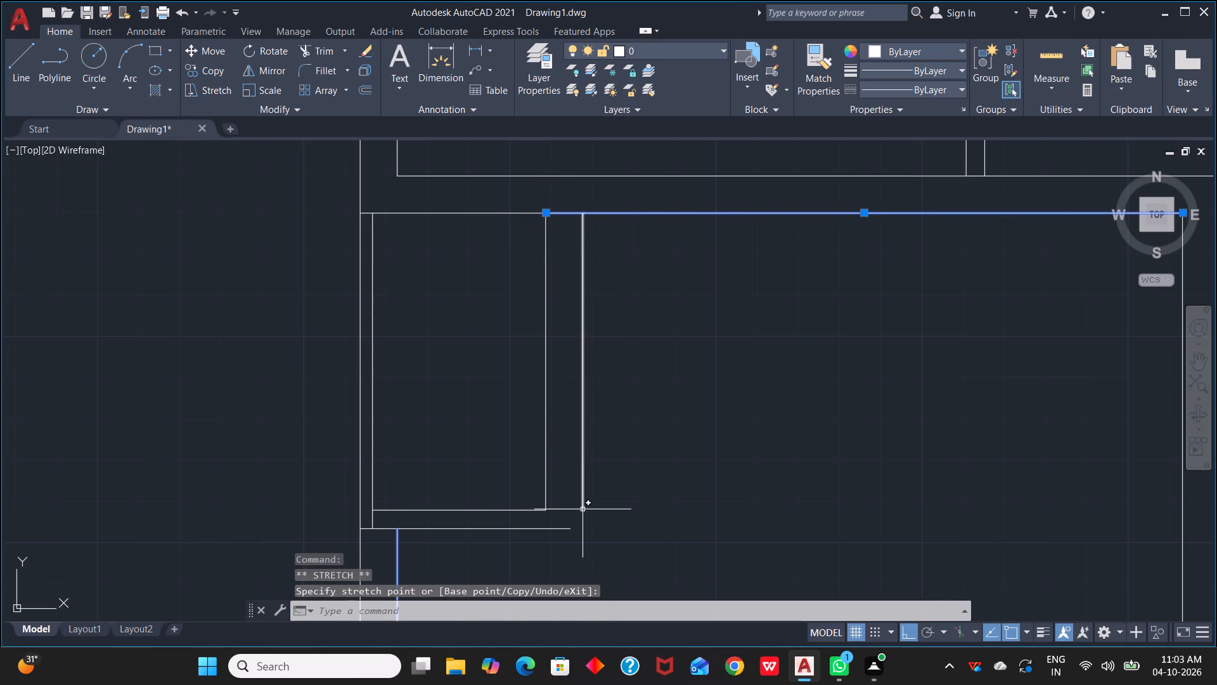
pyautogui.click(583, 509)
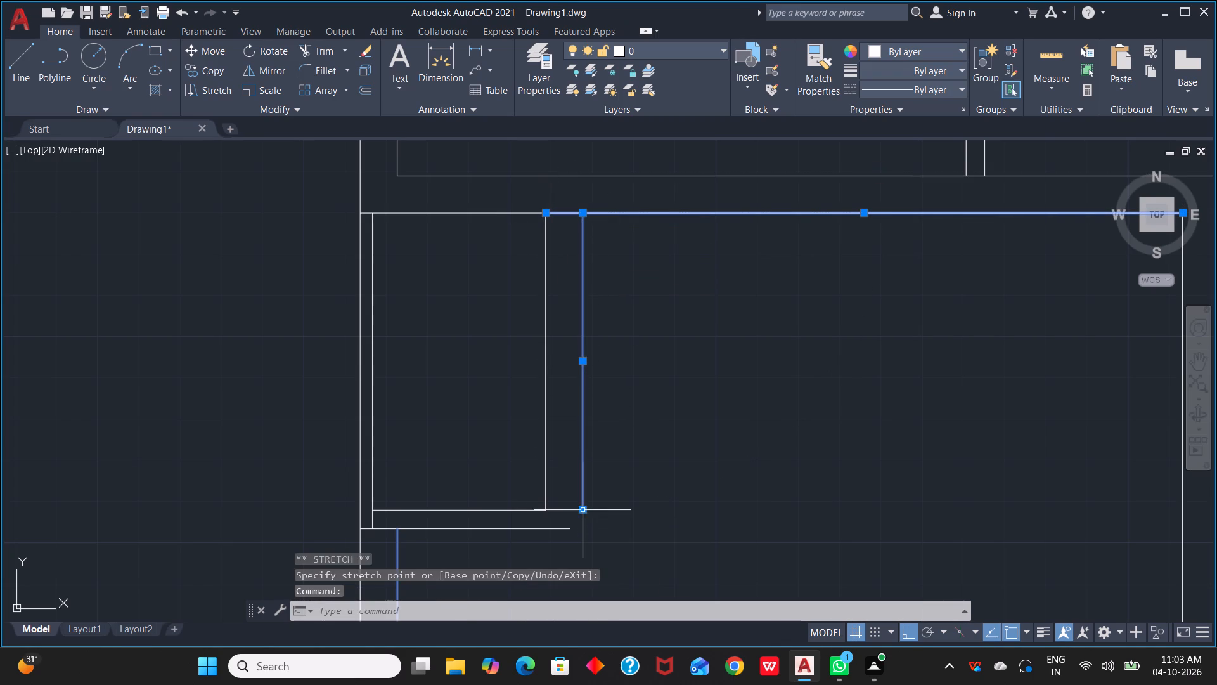
pyautogui.moveTo(582, 509); pyautogui.dragTo(584, 530)
pyautogui.click(584, 530)
pyautogui.click(557, 530)
pyautogui.moveTo(573, 530); pyautogui.dragTo(584, 530)
pyautogui.click(584, 530)
pyautogui.scroll(2, 596, 533)
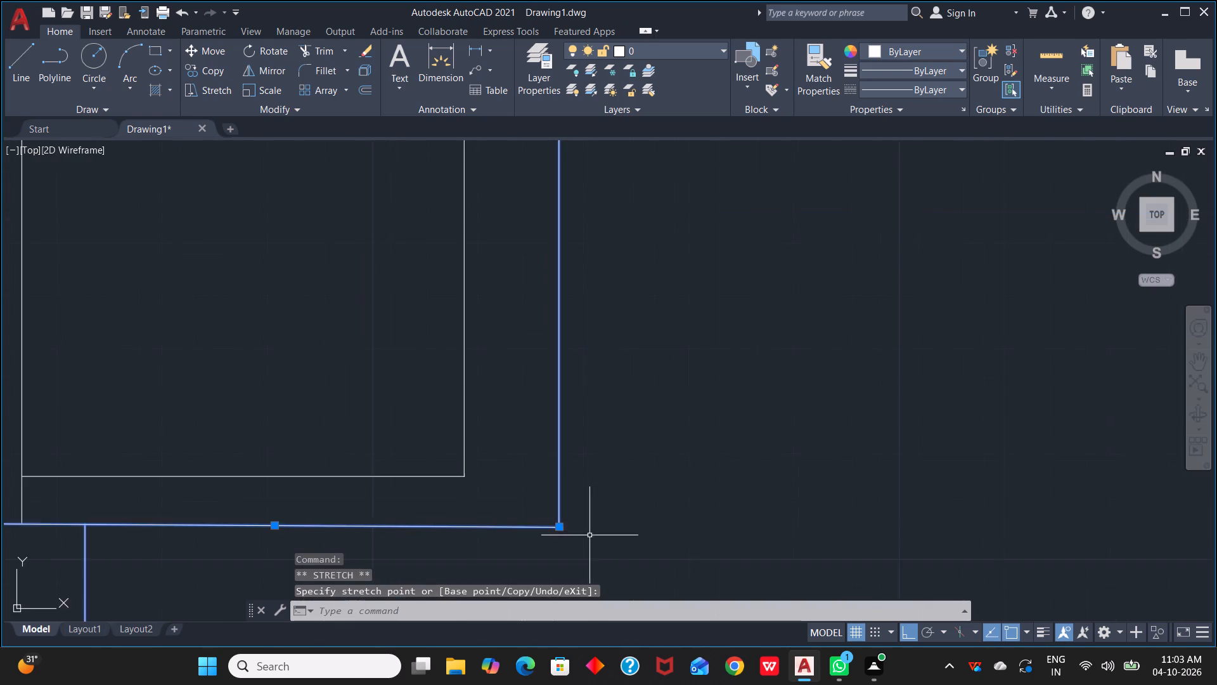
pyautogui.scroll(3, 588, 536)
pyautogui.scroll(-5, 529, 523)
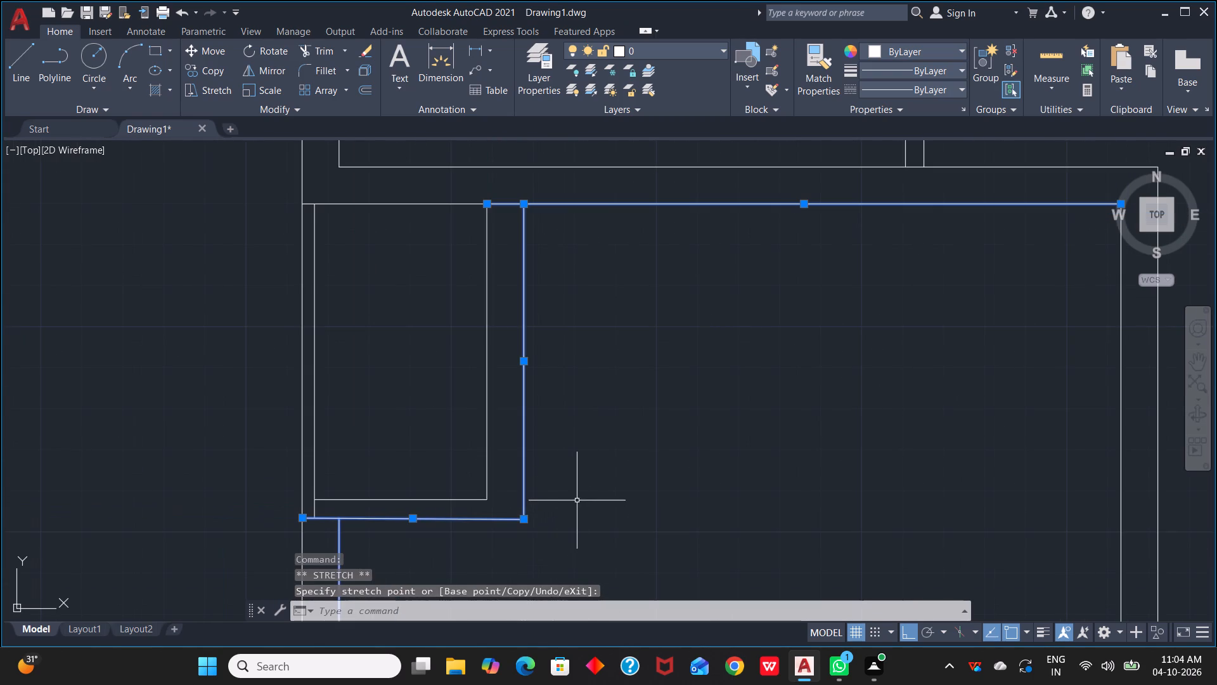
pyautogui.press('Escape')
pyautogui.scroll(-2, 560, 508)
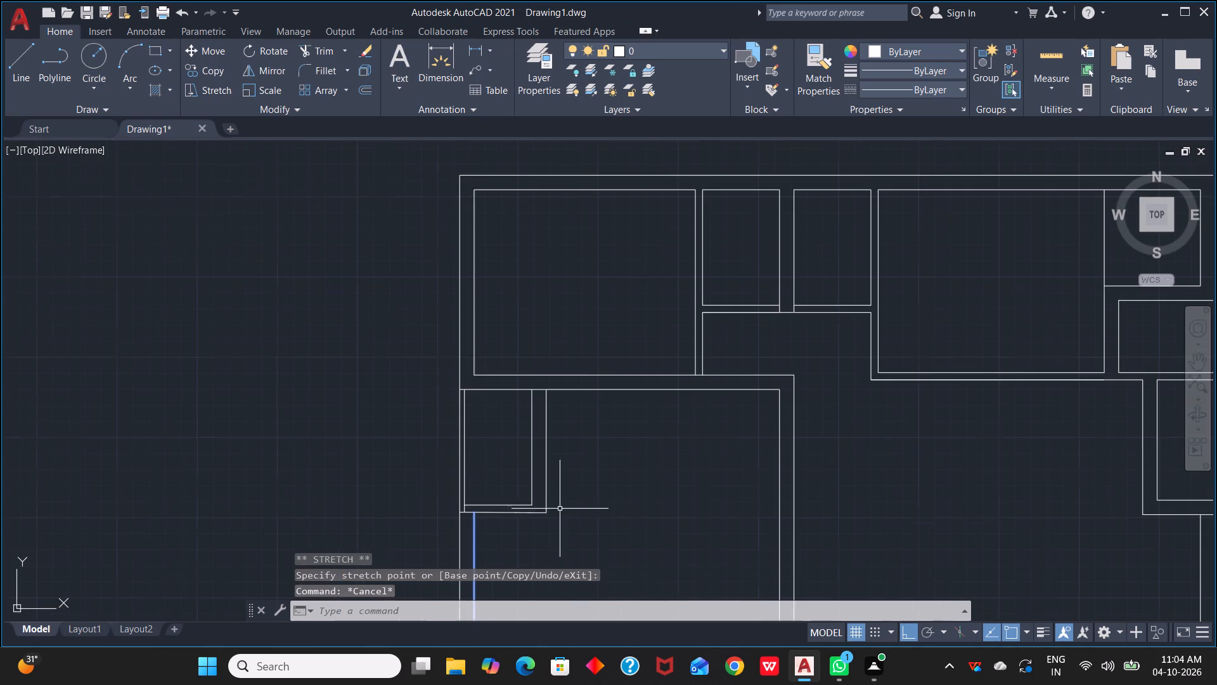
pyautogui.moveTo(583, 510); pyautogui.dragTo(572, 473, button='middle')
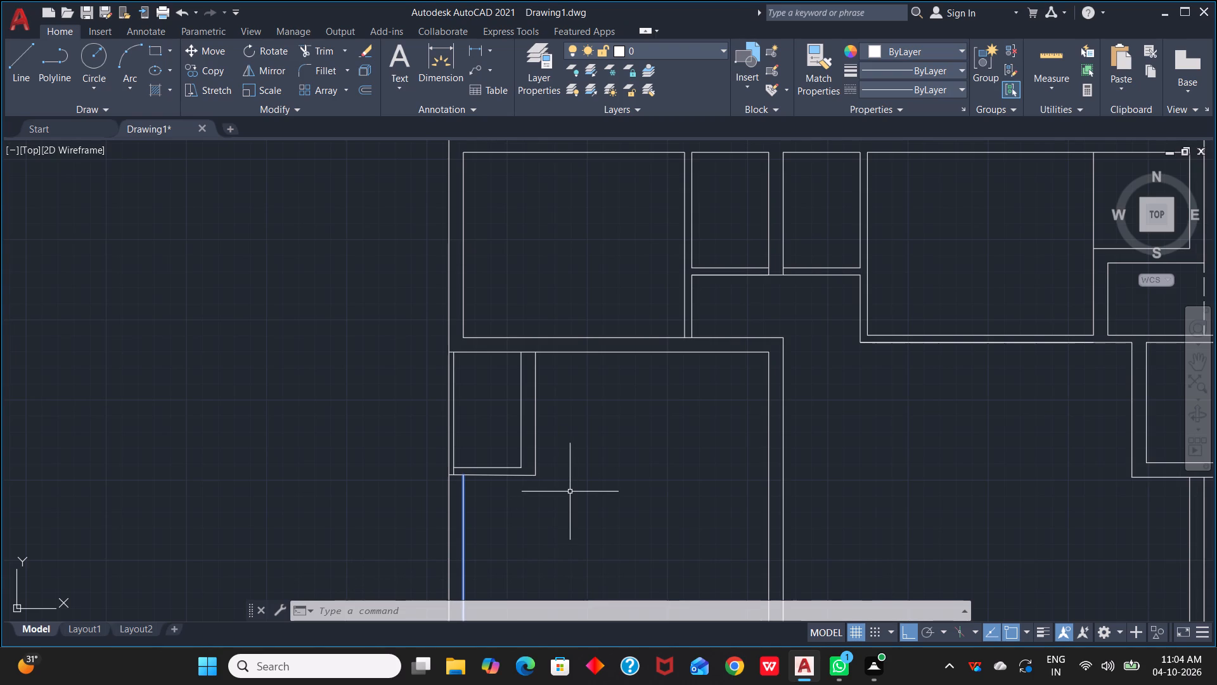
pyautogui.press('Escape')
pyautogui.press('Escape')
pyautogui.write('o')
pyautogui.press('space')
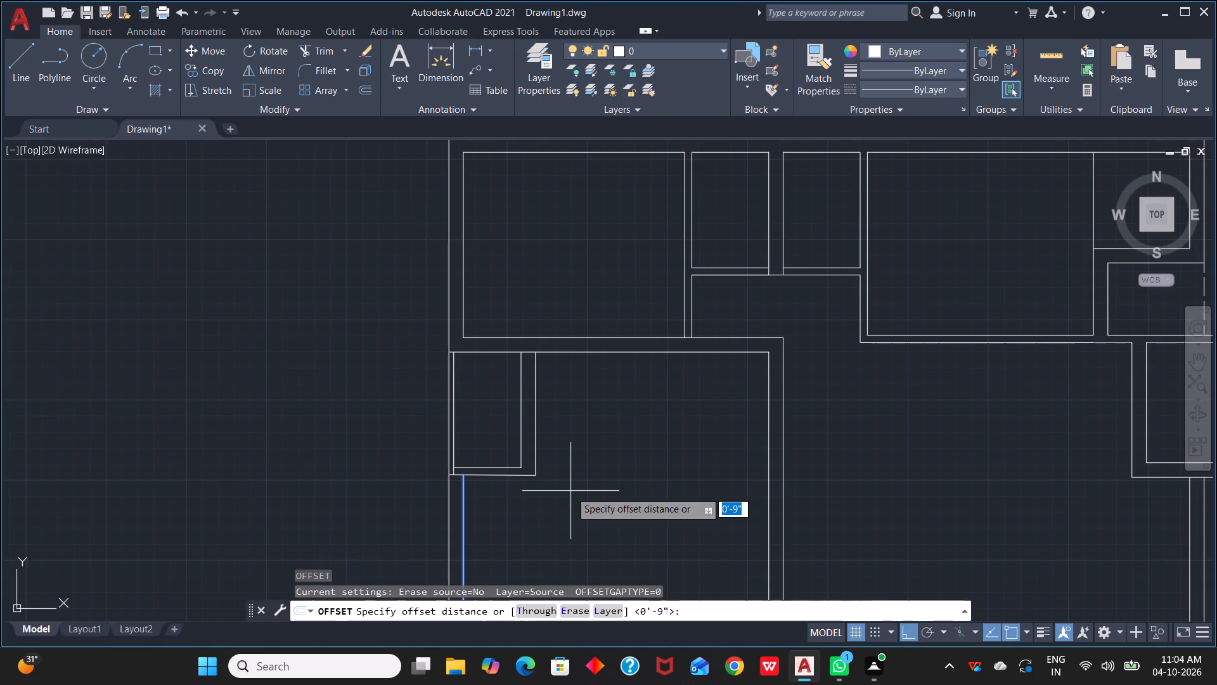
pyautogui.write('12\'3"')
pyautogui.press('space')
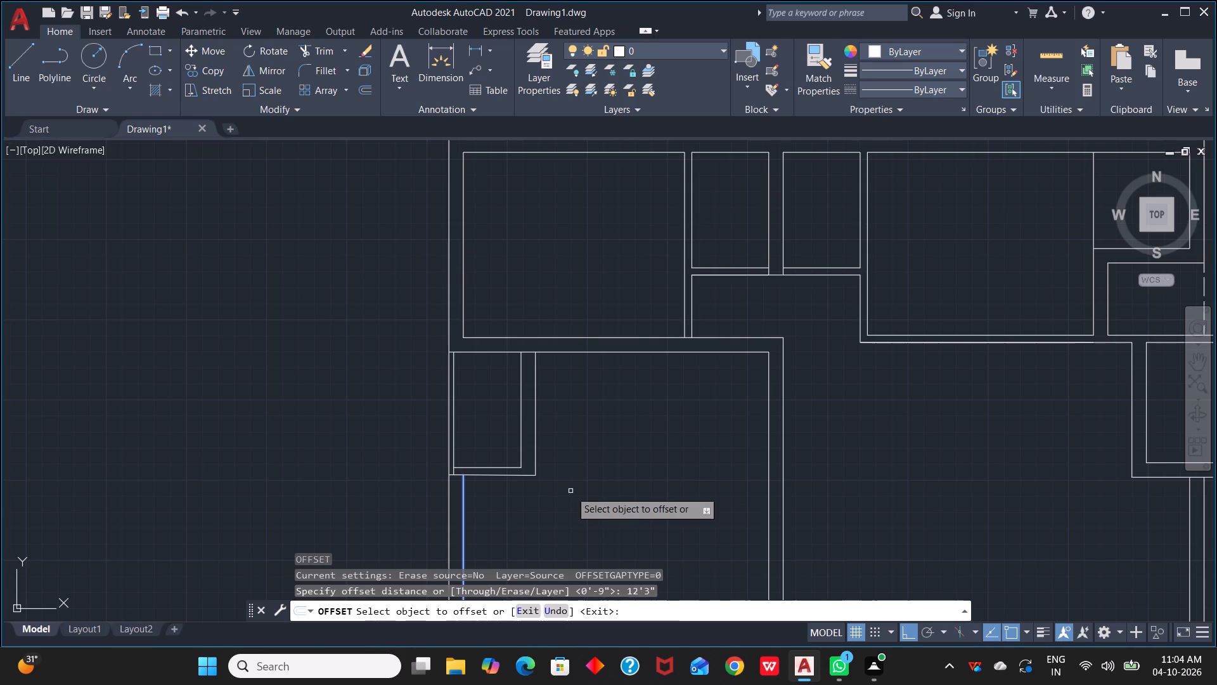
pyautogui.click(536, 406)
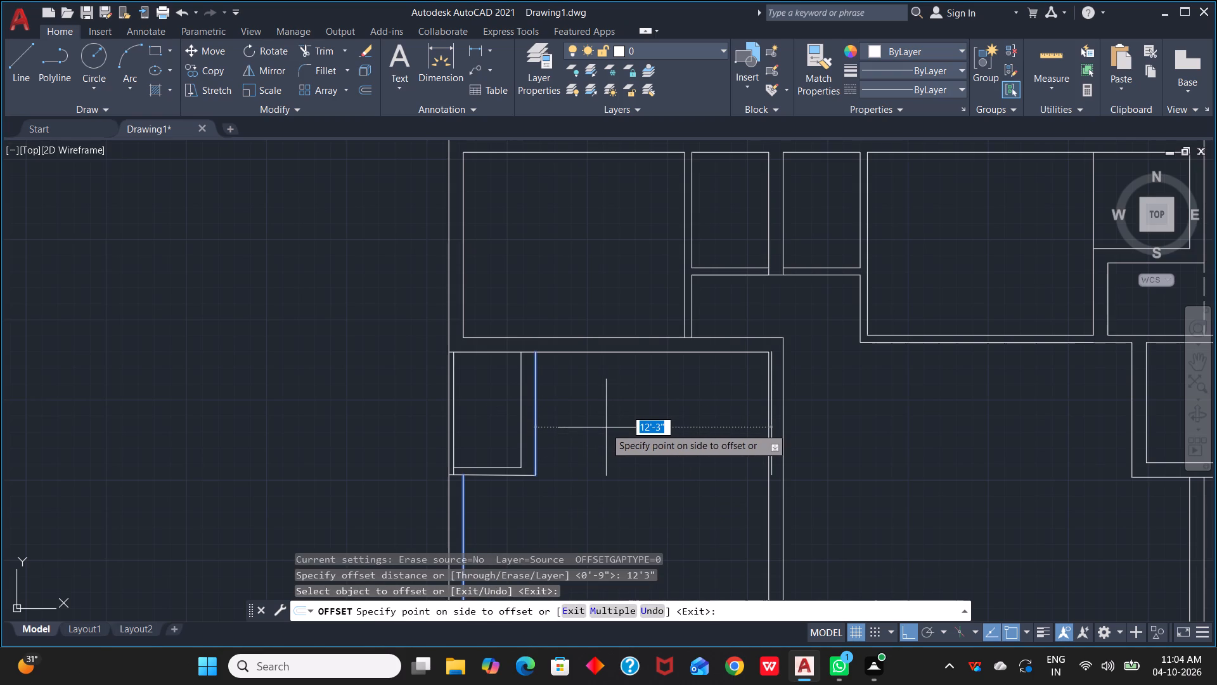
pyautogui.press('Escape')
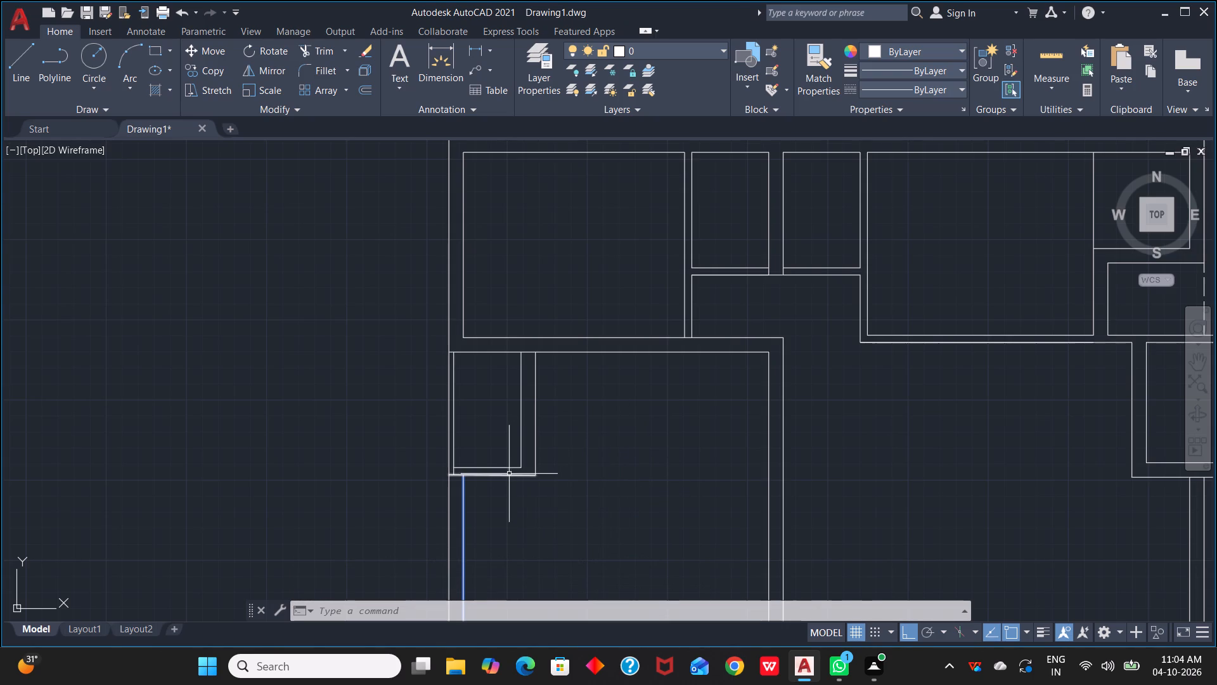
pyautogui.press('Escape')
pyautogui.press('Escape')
# Extend the small left room's two bottom wall lines across to the near line of the central partition.
pyautogui.write('ex')
pyautogui.press('space')
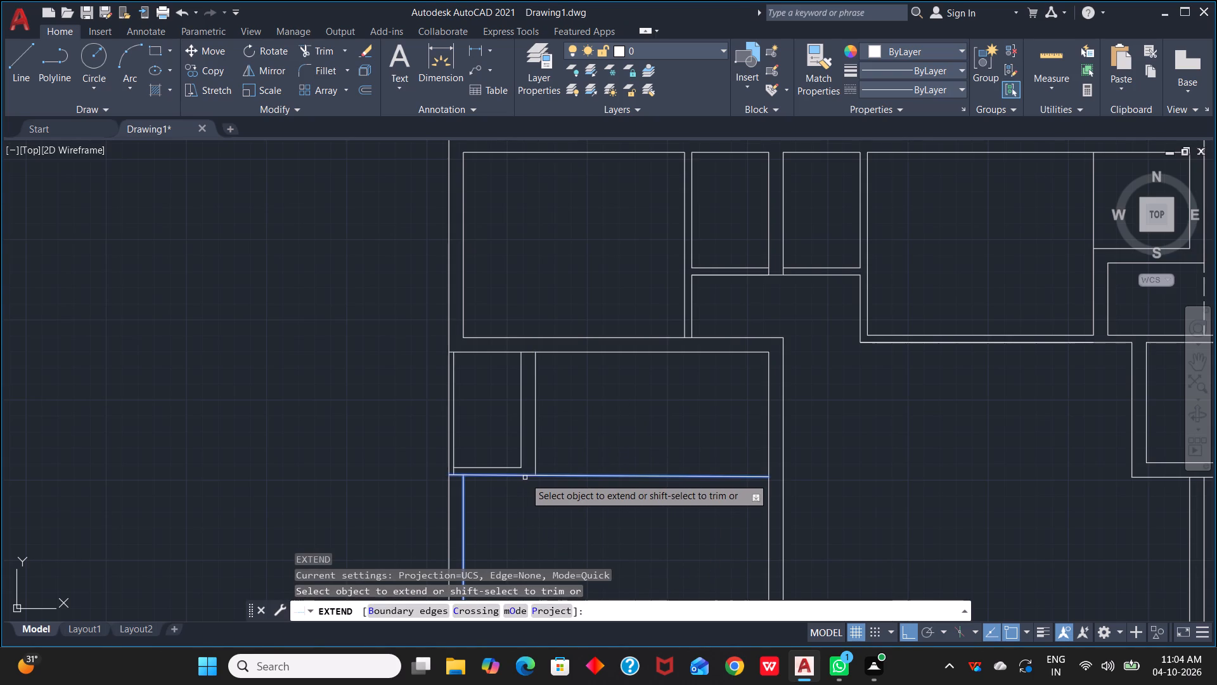
pyautogui.click(525, 478)
pyautogui.click(508, 469)
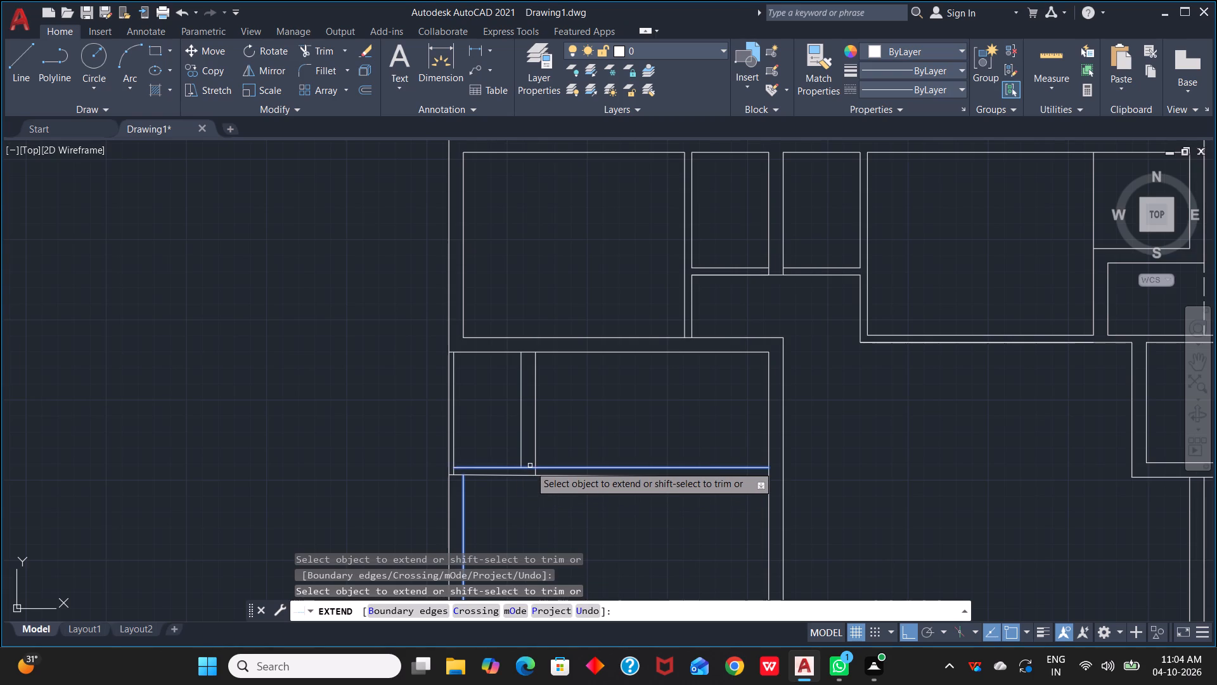
pyautogui.click(529, 466)
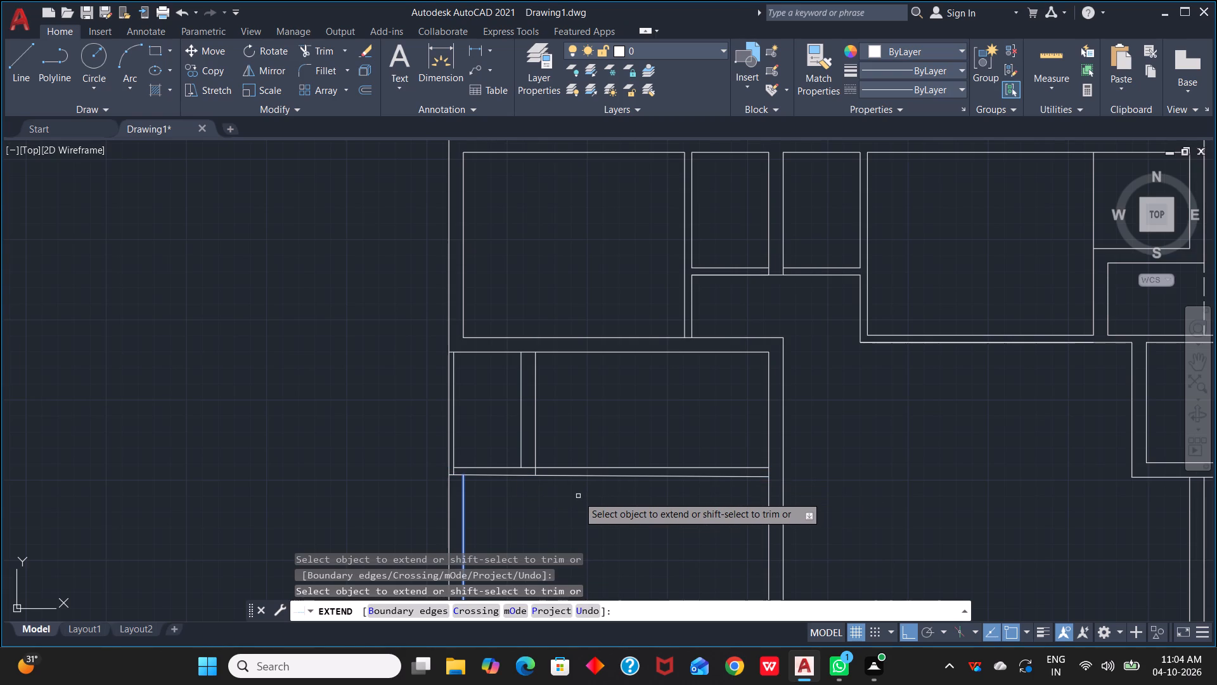
pyautogui.write('t')
pyautogui.press('space')
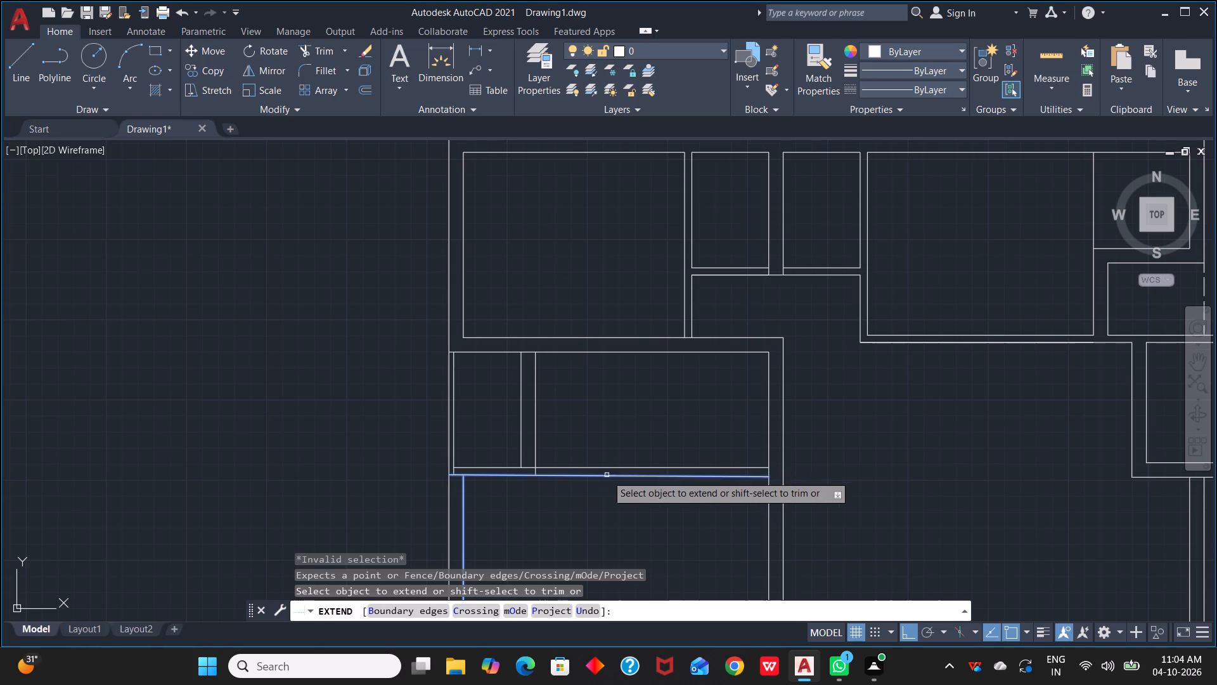
pyautogui.scroll(-2, 654, 469)
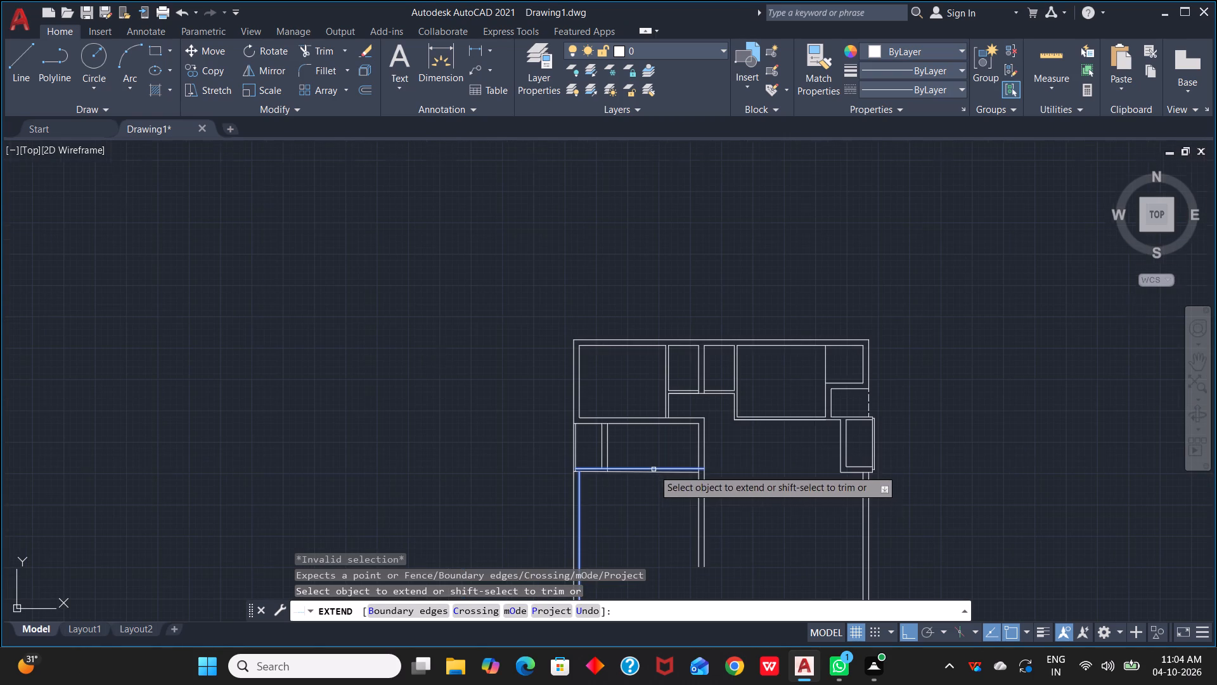
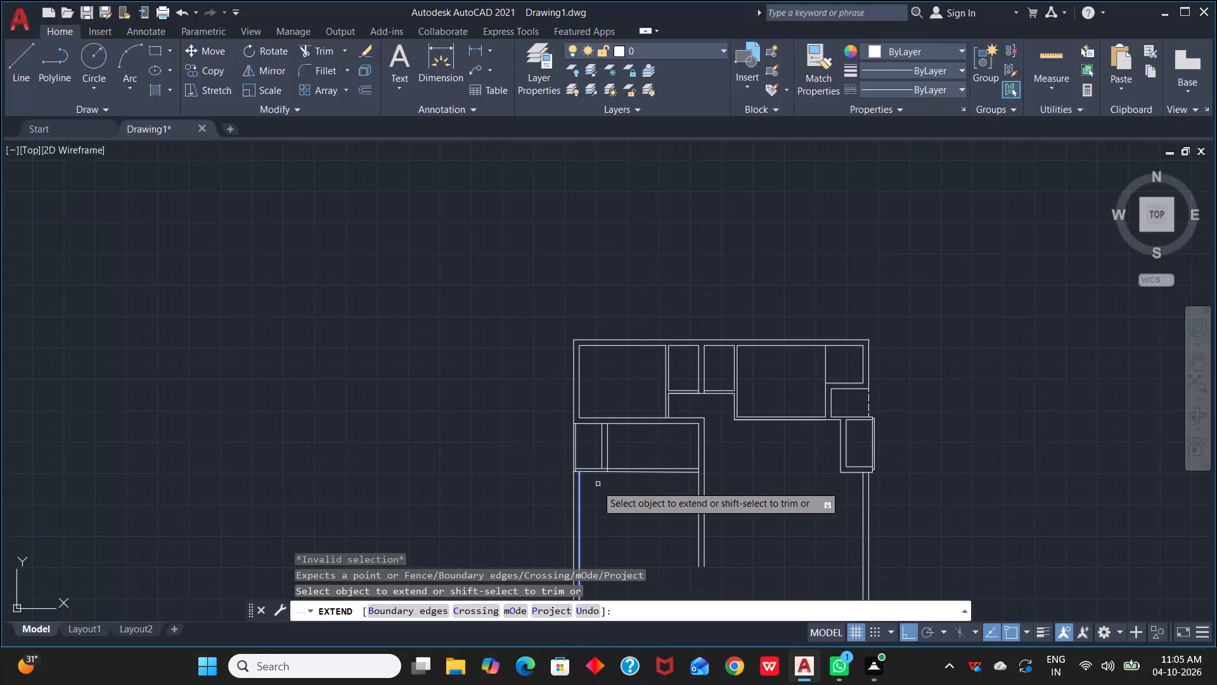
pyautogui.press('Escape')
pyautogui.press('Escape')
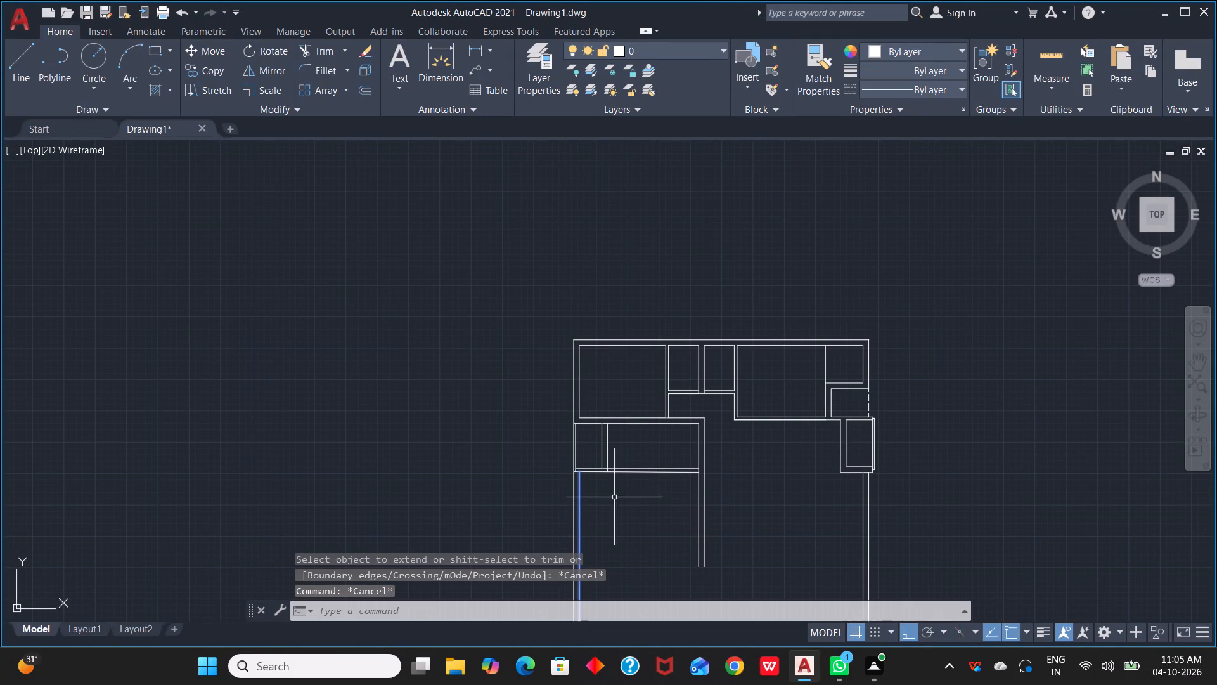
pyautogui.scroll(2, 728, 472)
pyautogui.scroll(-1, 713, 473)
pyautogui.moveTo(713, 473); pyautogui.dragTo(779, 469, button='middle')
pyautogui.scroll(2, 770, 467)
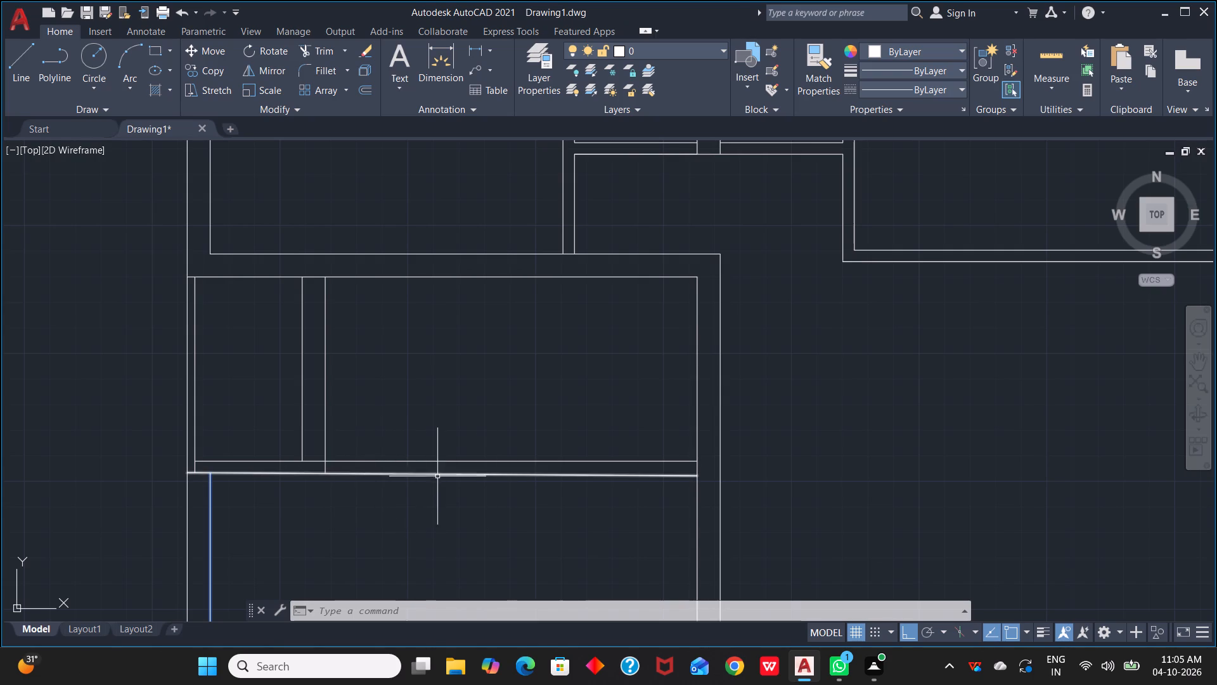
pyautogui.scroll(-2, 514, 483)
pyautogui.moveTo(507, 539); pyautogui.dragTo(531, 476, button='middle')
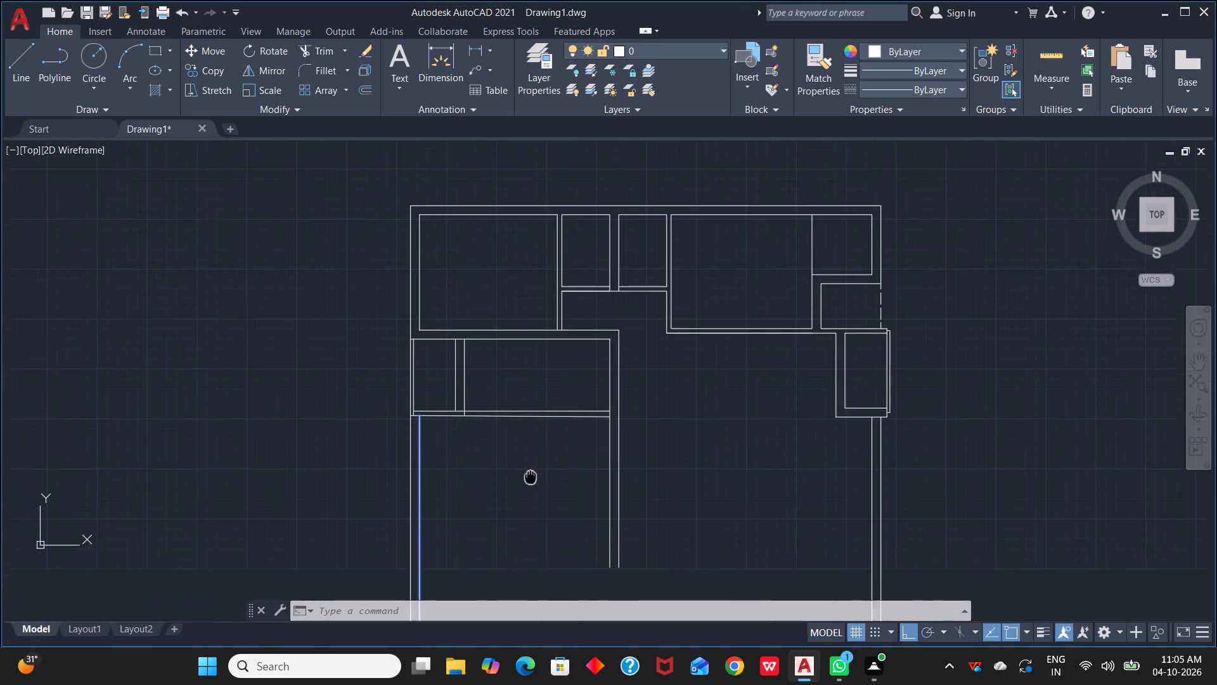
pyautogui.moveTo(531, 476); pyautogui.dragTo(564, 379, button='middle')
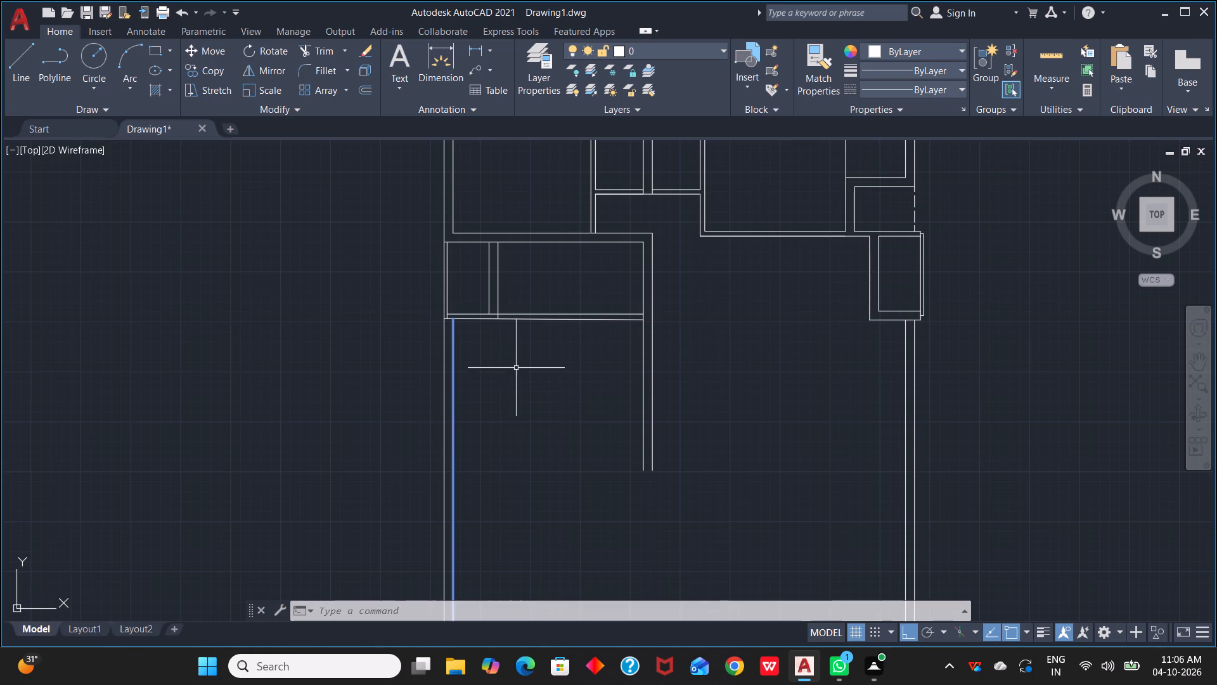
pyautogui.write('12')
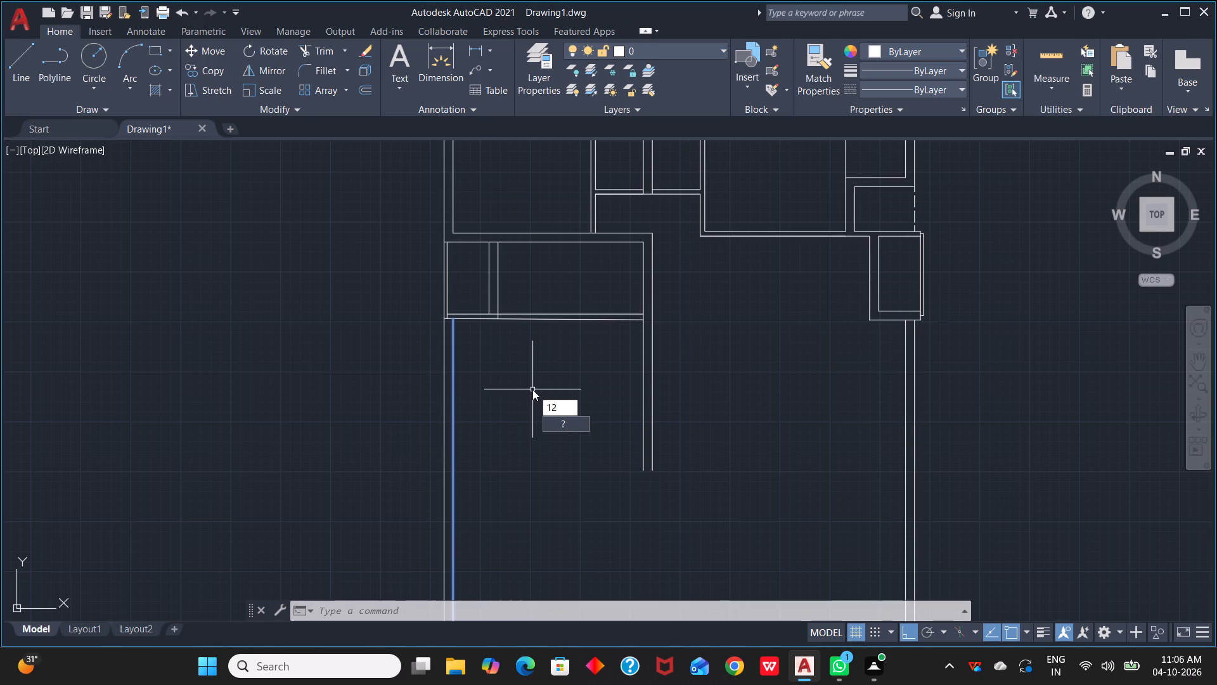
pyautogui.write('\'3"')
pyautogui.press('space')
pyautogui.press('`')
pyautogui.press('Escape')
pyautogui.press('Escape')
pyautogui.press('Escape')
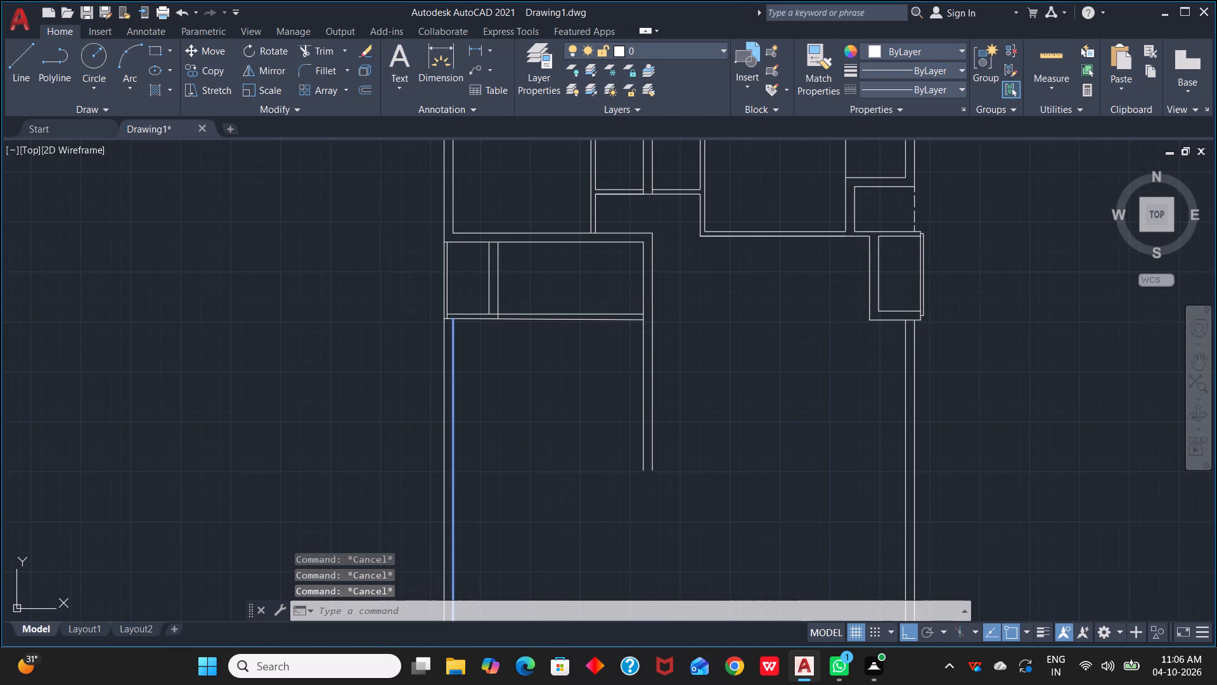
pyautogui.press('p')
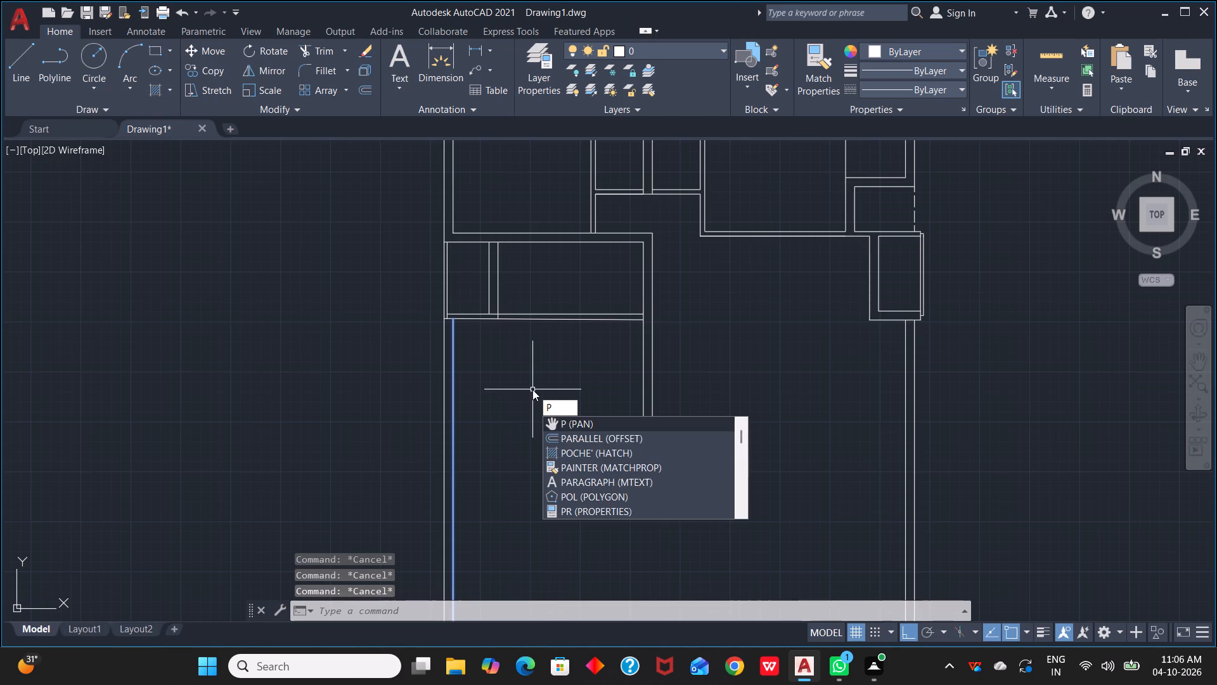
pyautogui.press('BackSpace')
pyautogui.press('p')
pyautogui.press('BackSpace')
# Offset the lower line of the small left room's bottom wall 12'3" downward.
pyautogui.write('o')
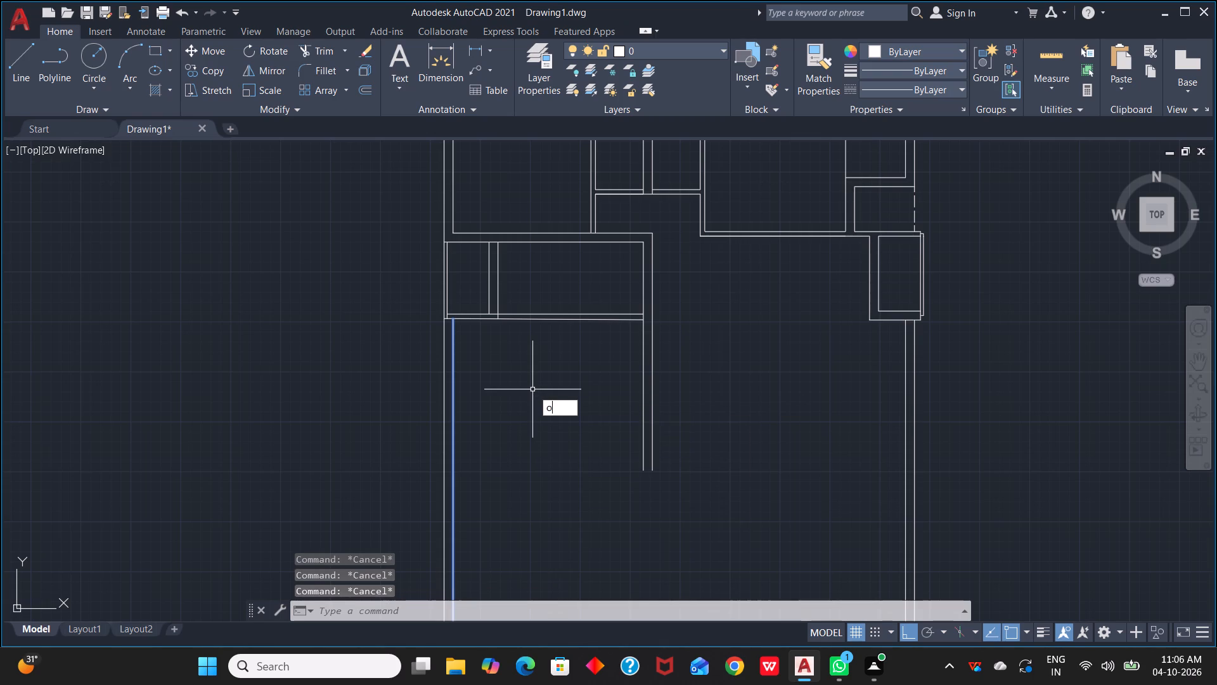
pyautogui.press('space')
pyautogui.press('space')
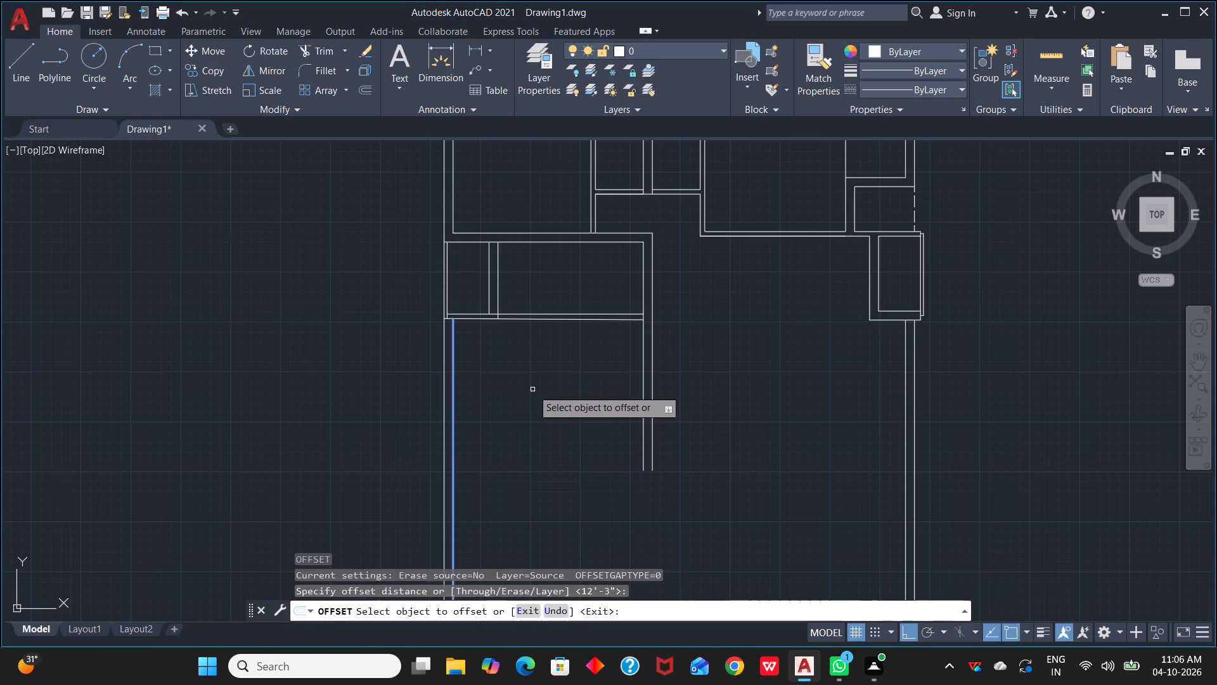
pyautogui.click(563, 317)
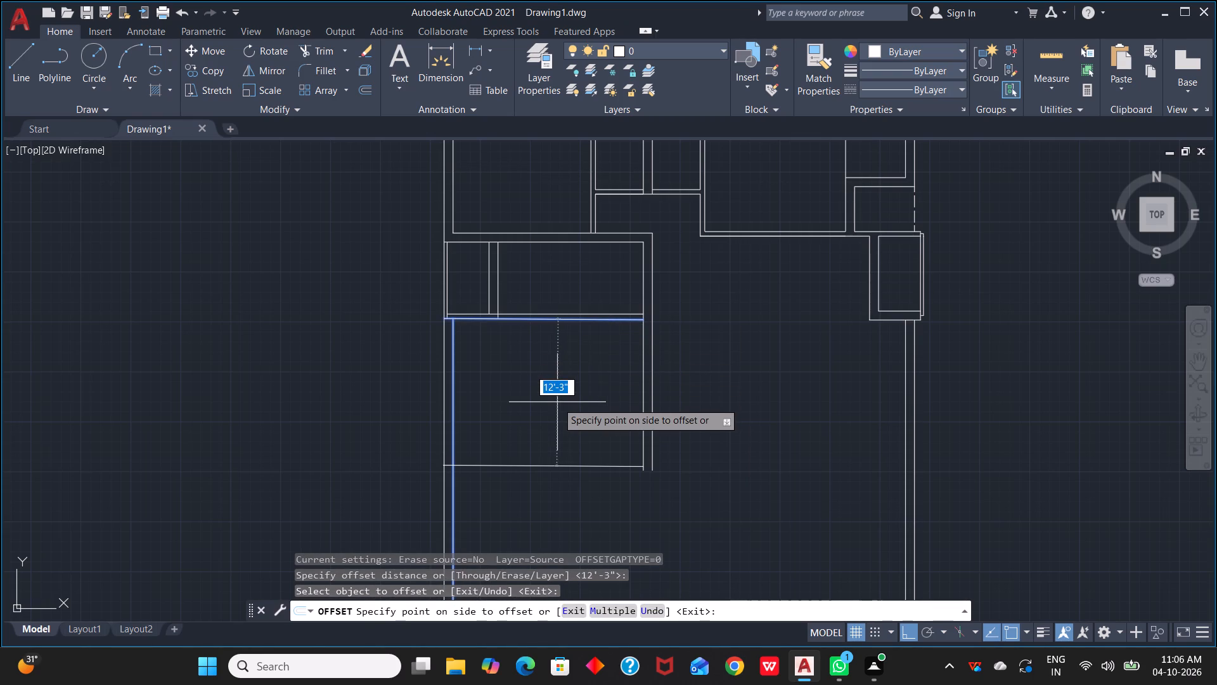
pyautogui.click(557, 402)
# Offset the new horizontal line 4.5" downward to form the second face of the lower wall.
pyautogui.click(566, 467)
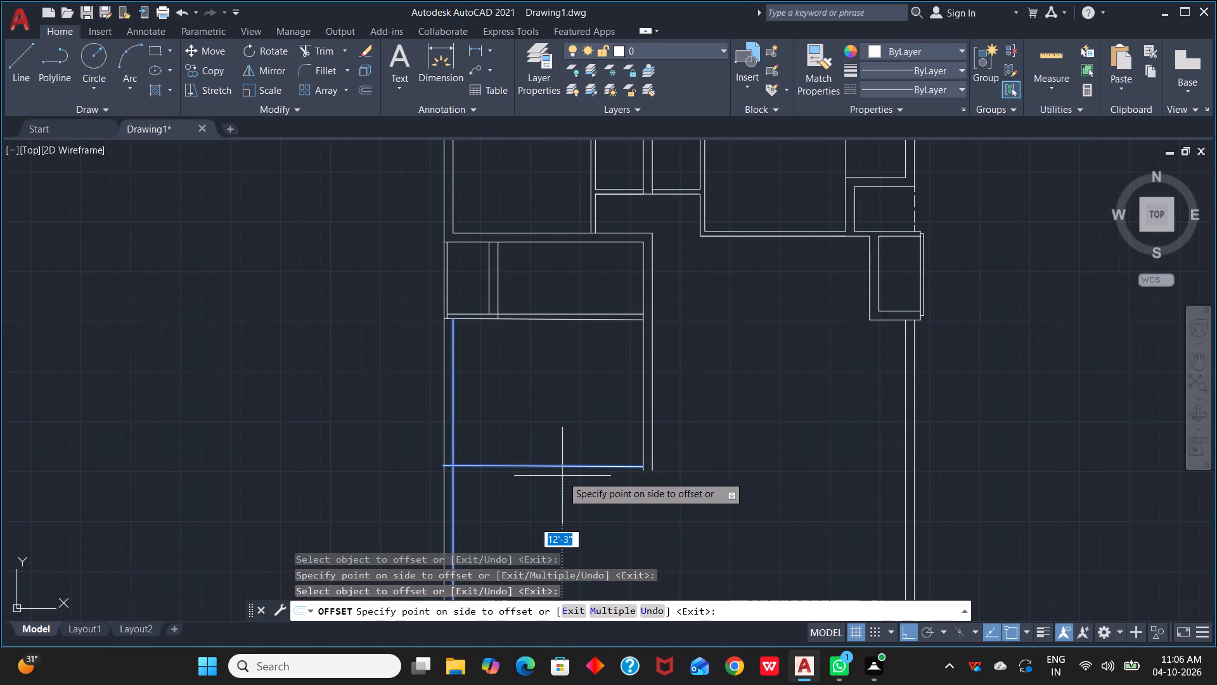
pyautogui.press('6')
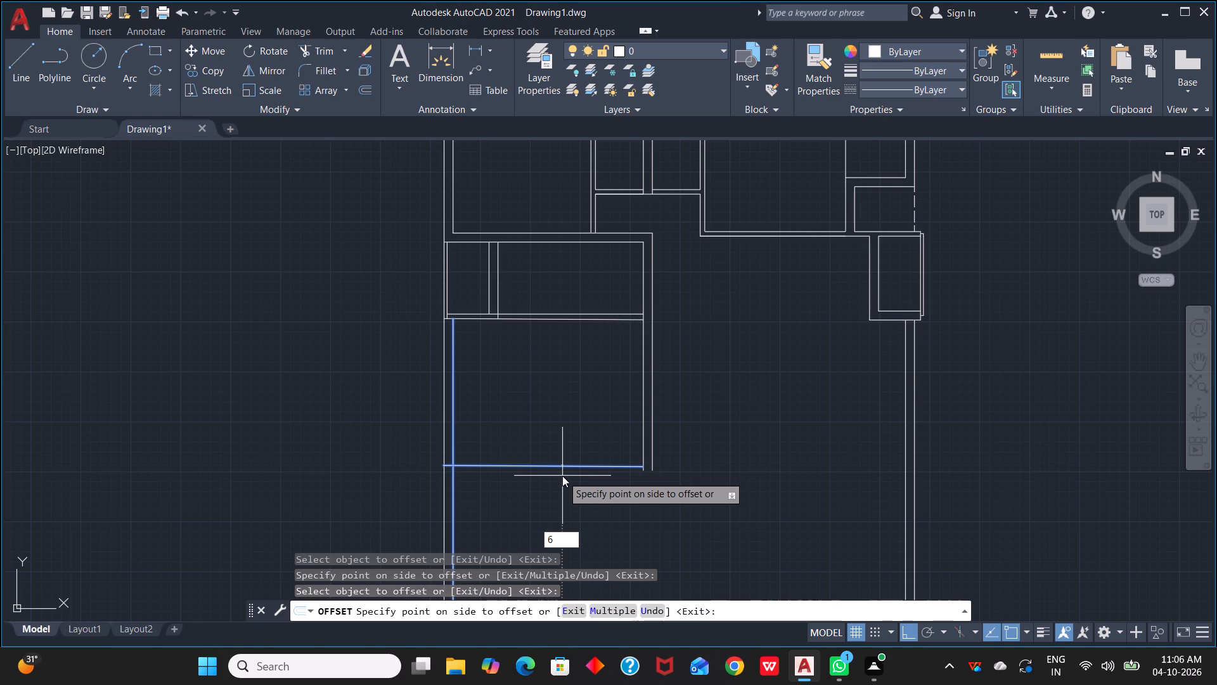
pyautogui.press('BackSpace')
pyautogui.write('4.5"')
pyautogui.press('Return')
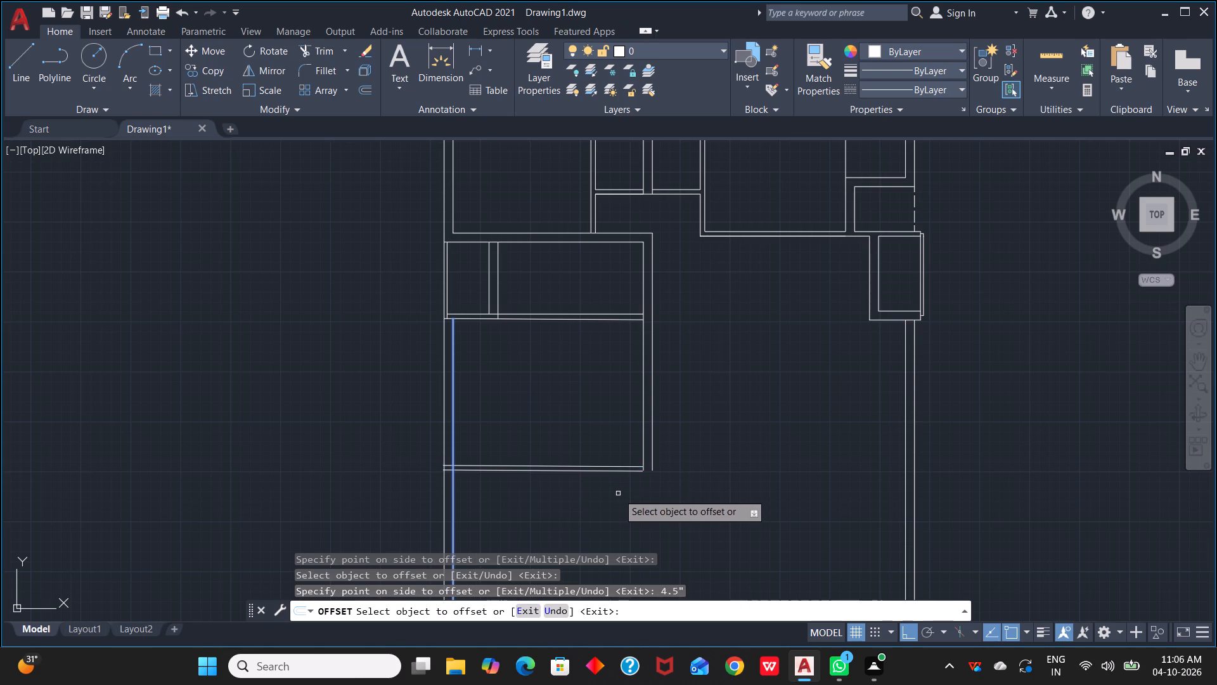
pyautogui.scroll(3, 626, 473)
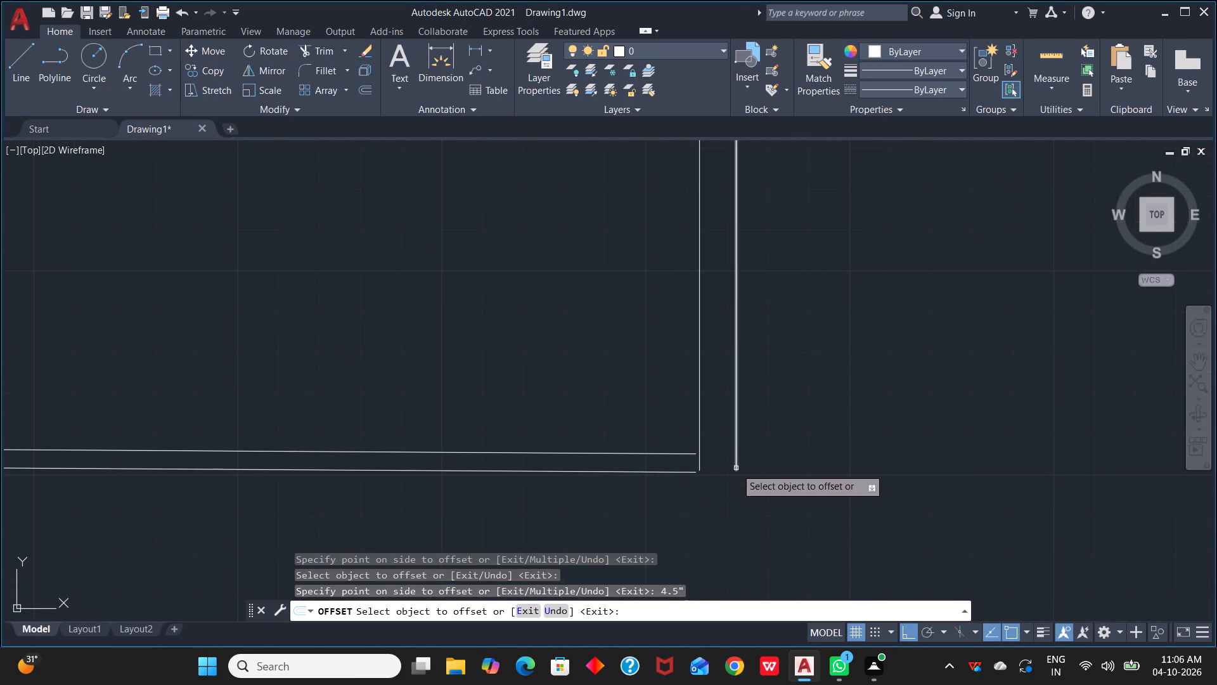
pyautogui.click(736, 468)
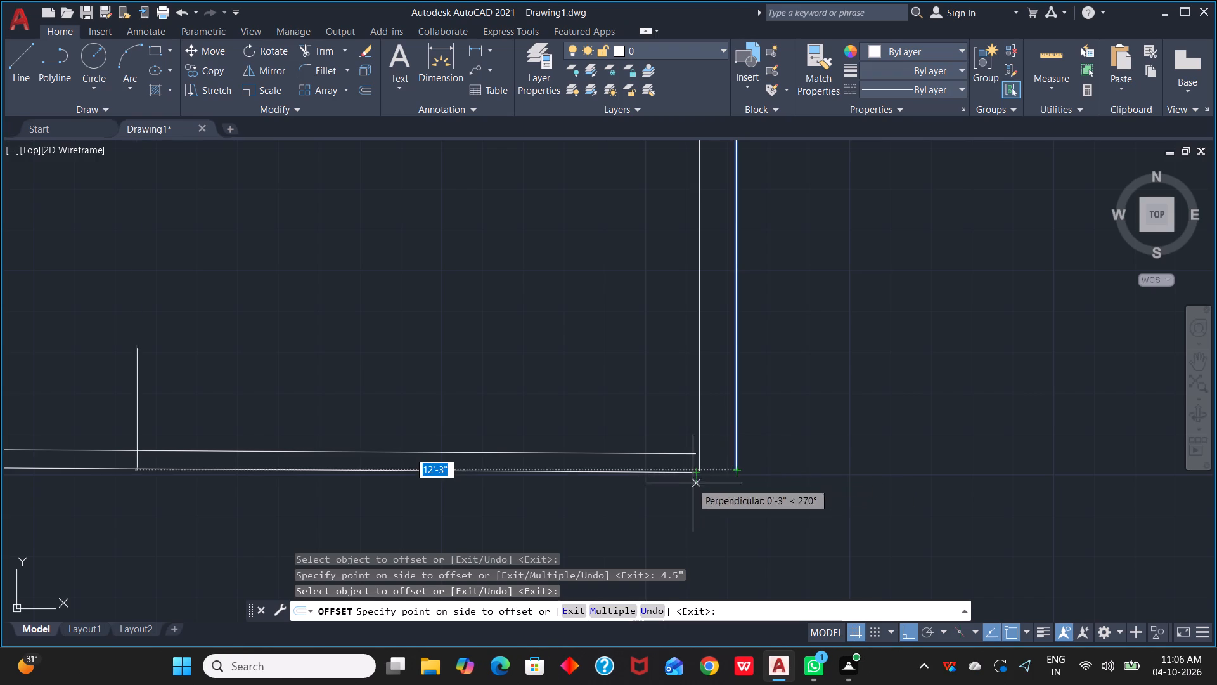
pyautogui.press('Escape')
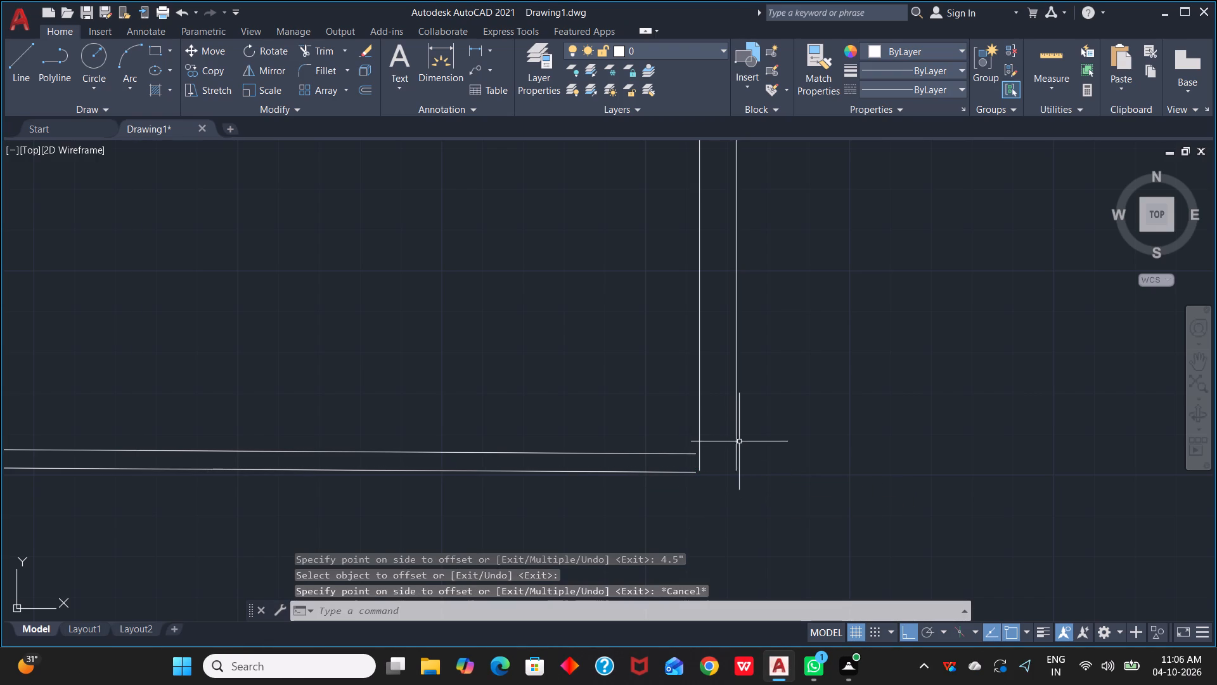
# Stretch the central partition's far line down to about 20'-1" and its near line to about 19'-6", just past the new lower wall.
pyautogui.click(736, 440)
pyautogui.moveTo(735, 473); pyautogui.dragTo(735, 483)
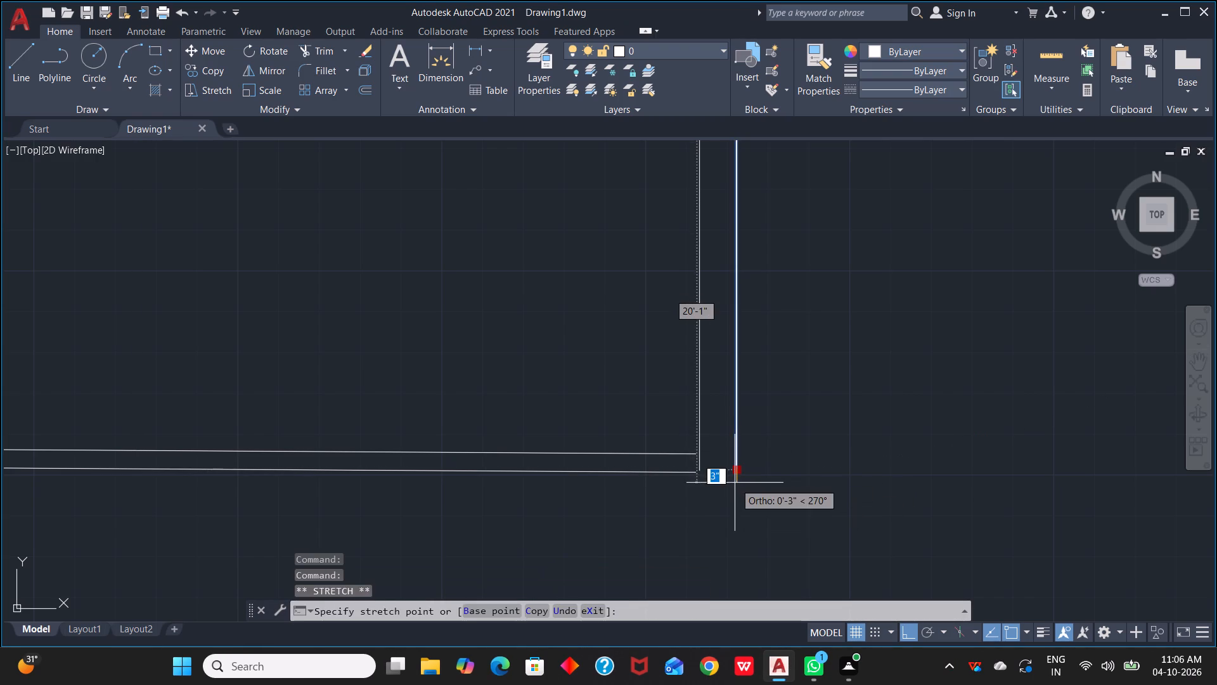
pyautogui.click(735, 483)
pyautogui.click(700, 440)
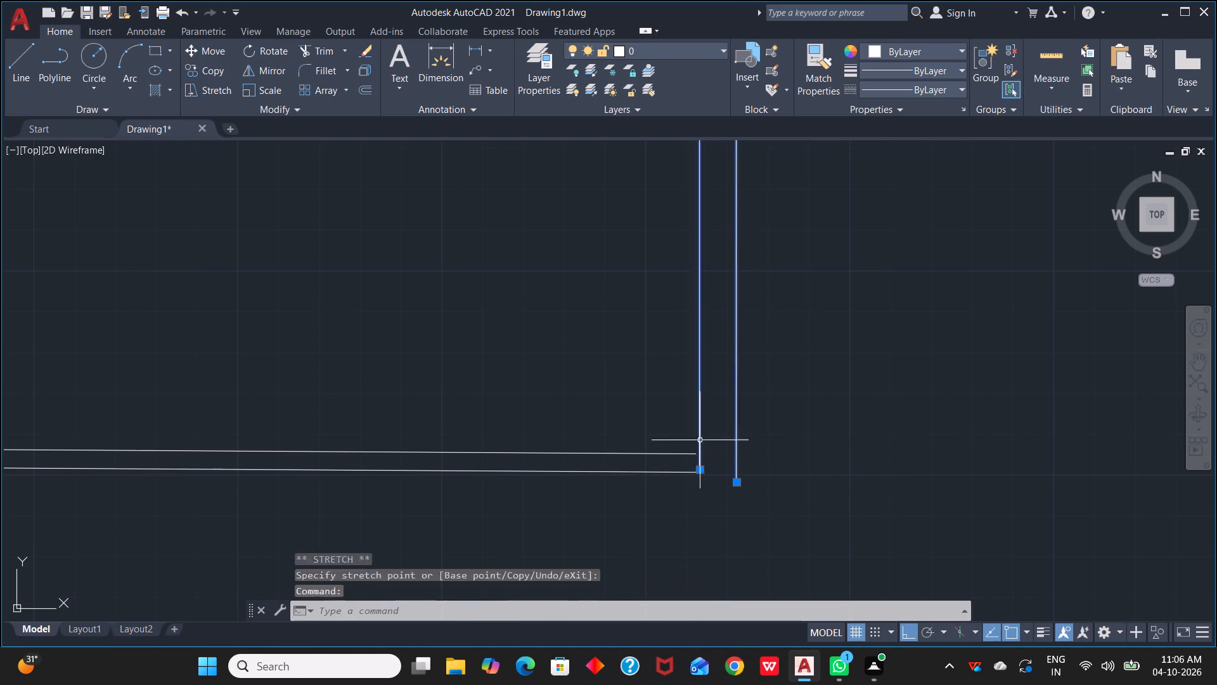
pyautogui.moveTo(702, 473); pyautogui.dragTo(702, 492)
pyautogui.click(702, 492)
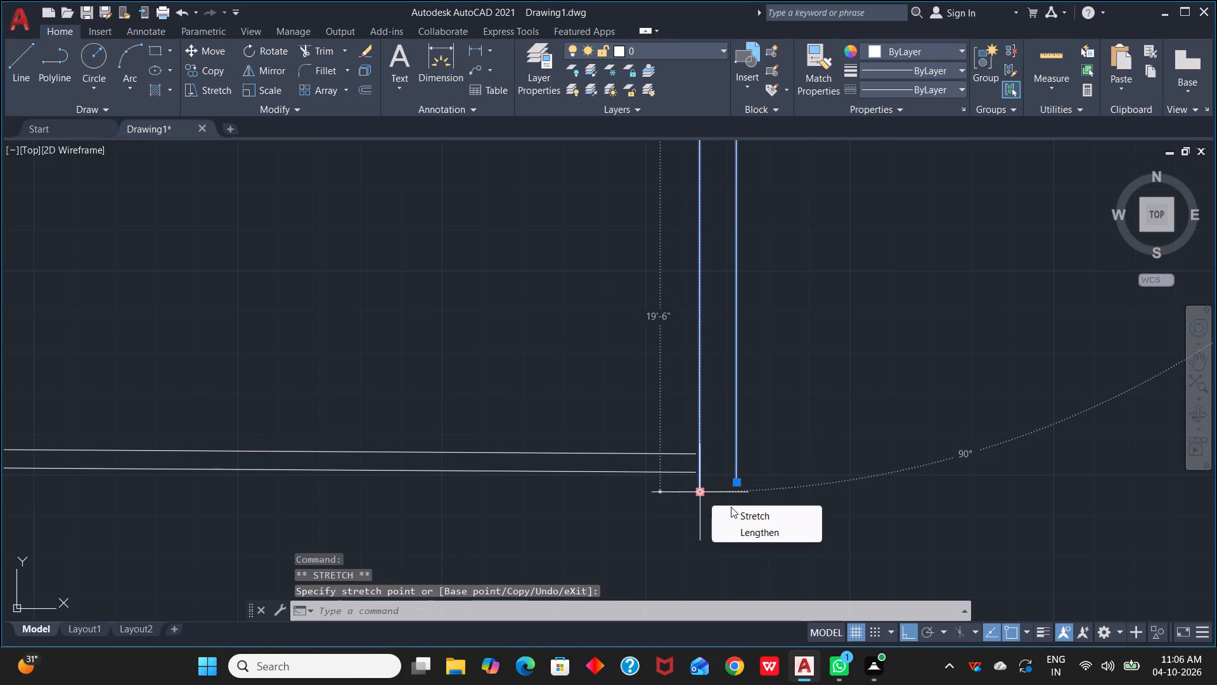
pyautogui.press('Escape')
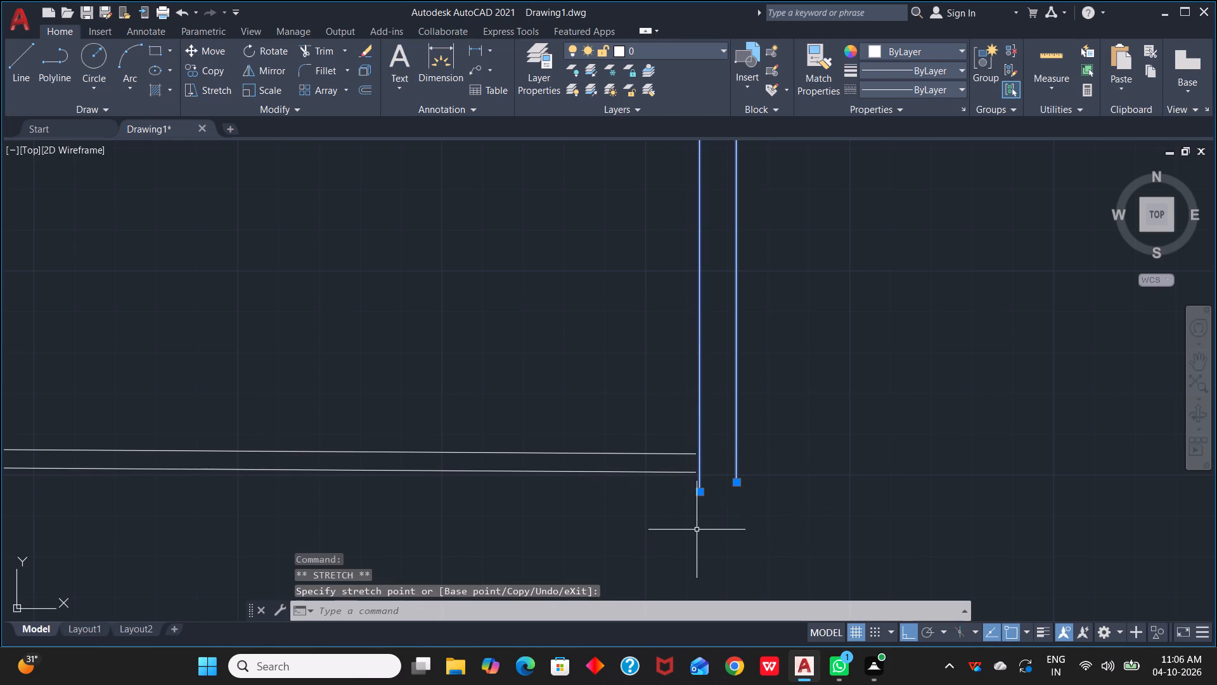
pyautogui.press('e')
pyautogui.press('Escape')
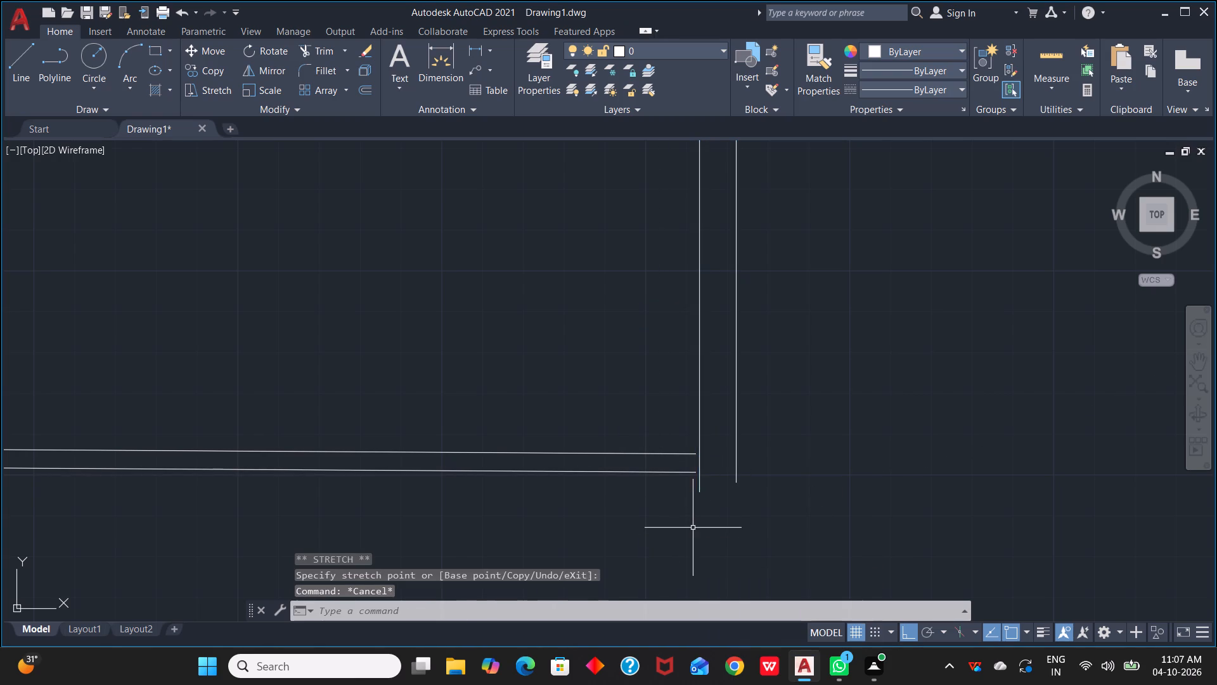
# Stretch both lines of the new lower wall across to the central partition's far line.
pyautogui.click(687, 453)
pyautogui.moveTo(695, 454); pyautogui.dragTo(732, 455)
pyautogui.click(732, 455)
pyautogui.click(681, 473)
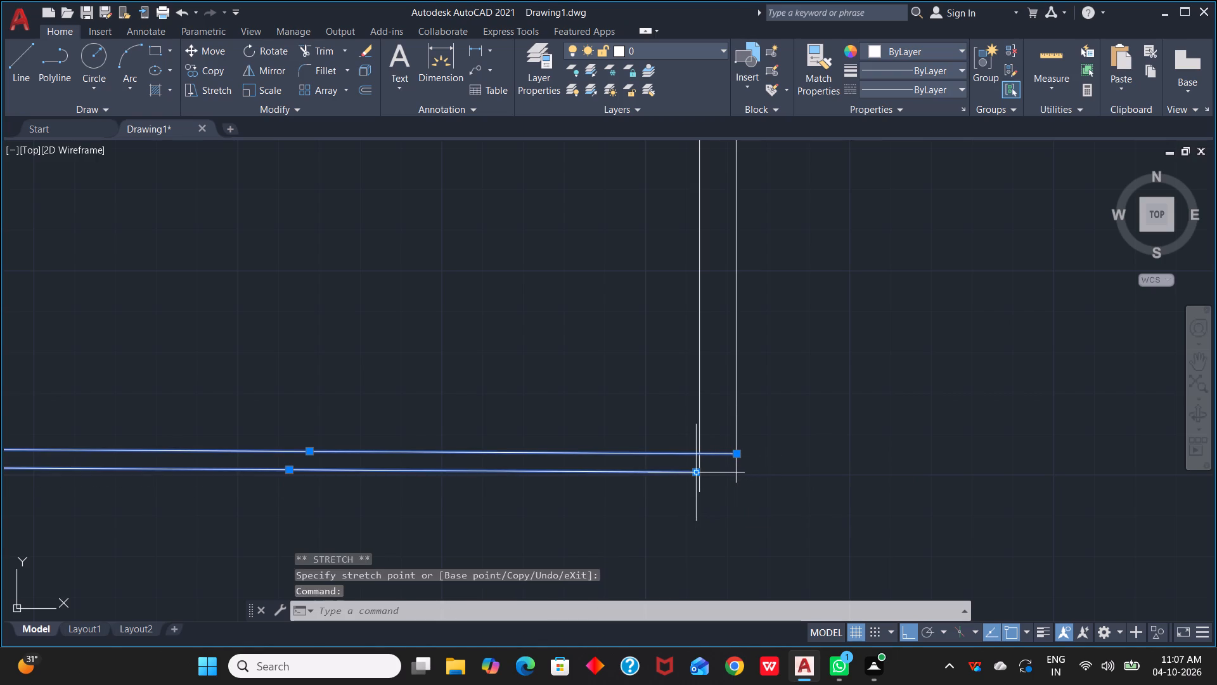
pyautogui.moveTo(697, 474); pyautogui.dragTo(731, 473)
pyautogui.click(731, 473)
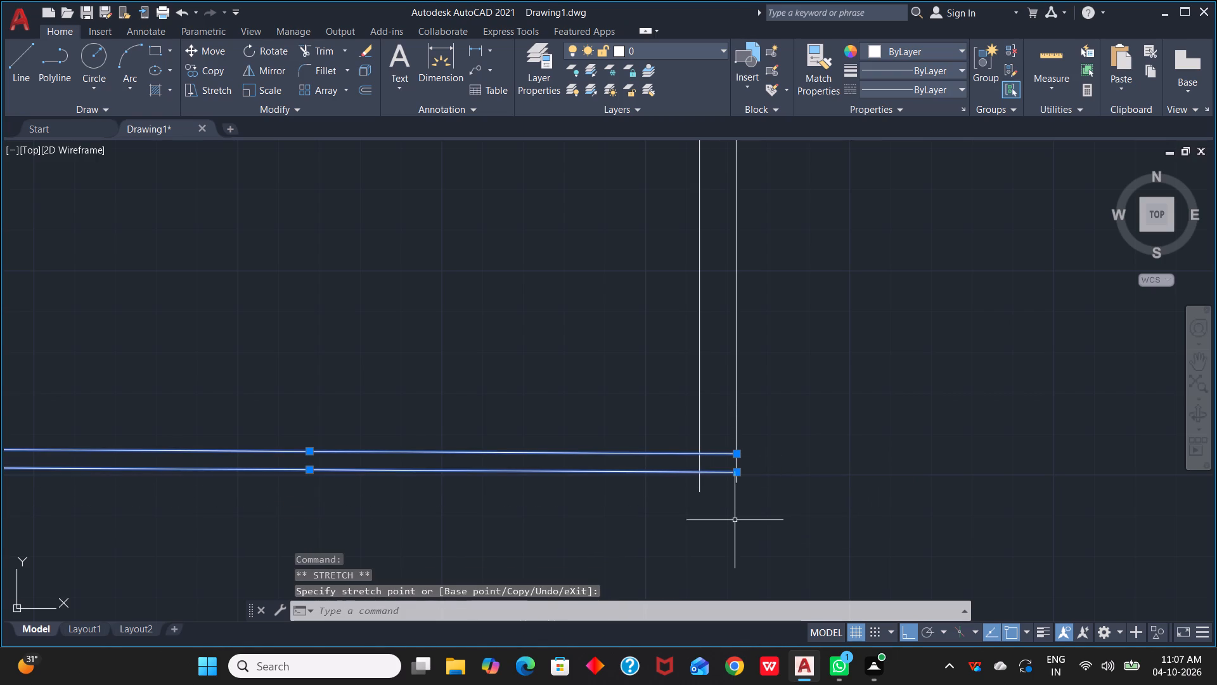
pyautogui.press('Escape')
# Trim the new lower wall's two lines back to the inner line of the left outer wall.
pyautogui.scroll(-1, 736, 521)
pyautogui.moveTo(735, 516); pyautogui.dragTo(807, 478, button='middle')
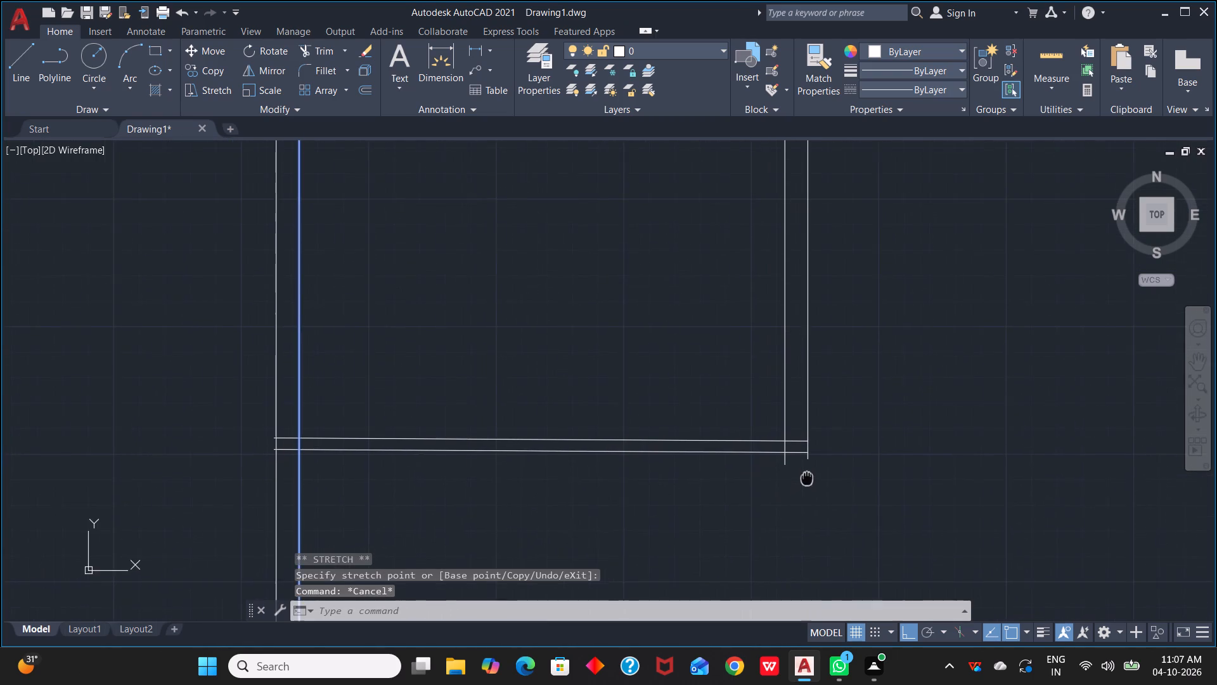
pyautogui.moveTo(807, 478); pyautogui.dragTo(808, 478, button='middle')
pyautogui.scroll(3, 261, 466)
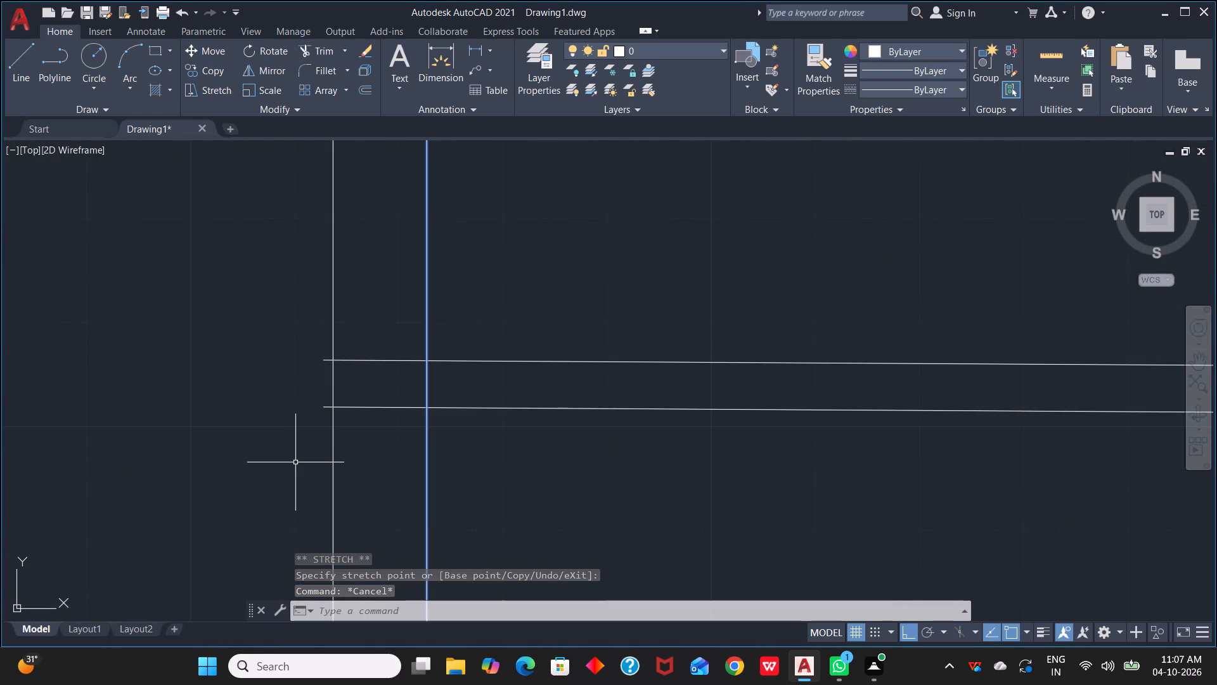
pyautogui.press('t')
pyautogui.write('r')
pyautogui.press('space')
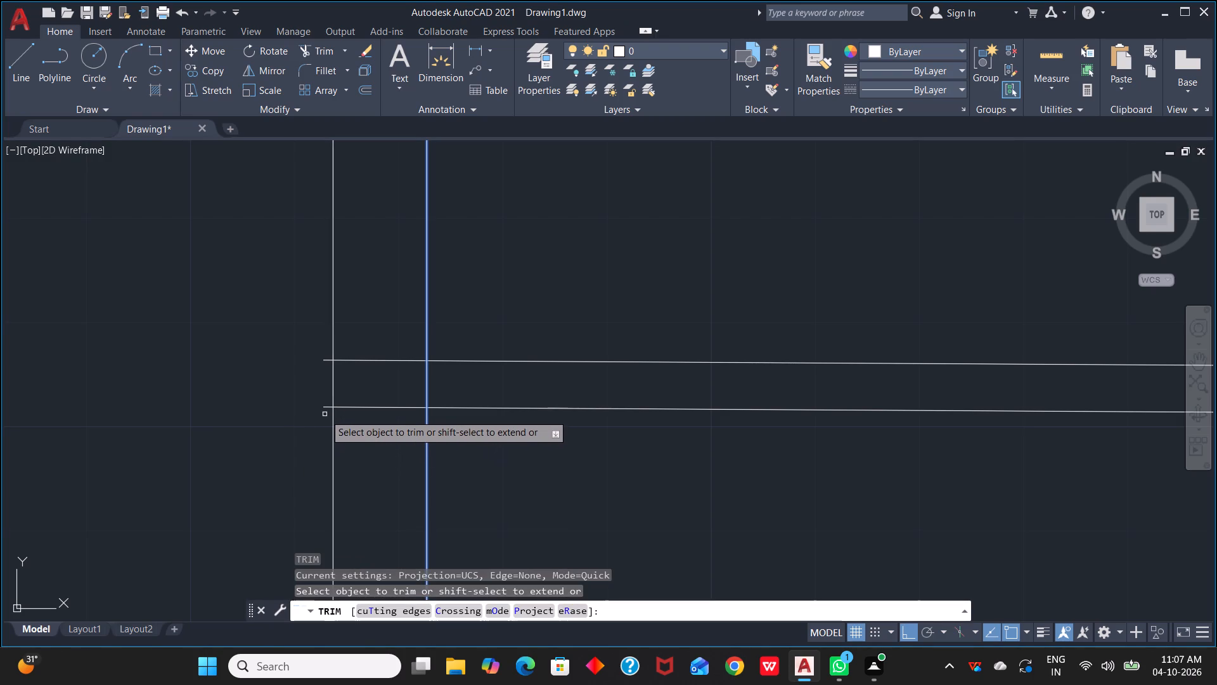
pyautogui.click(326, 408)
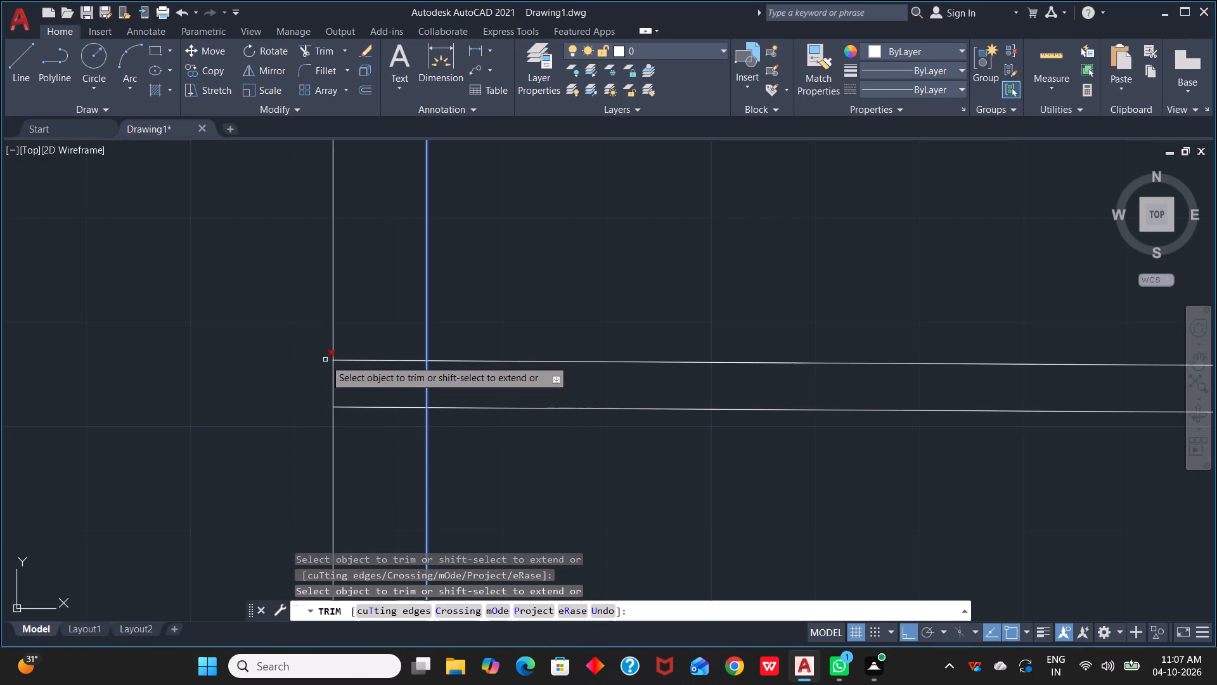
pyautogui.click(325, 362)
pyautogui.moveTo(394, 350); pyautogui.dragTo(384, 440)
pyautogui.scroll(-2, 638, 469)
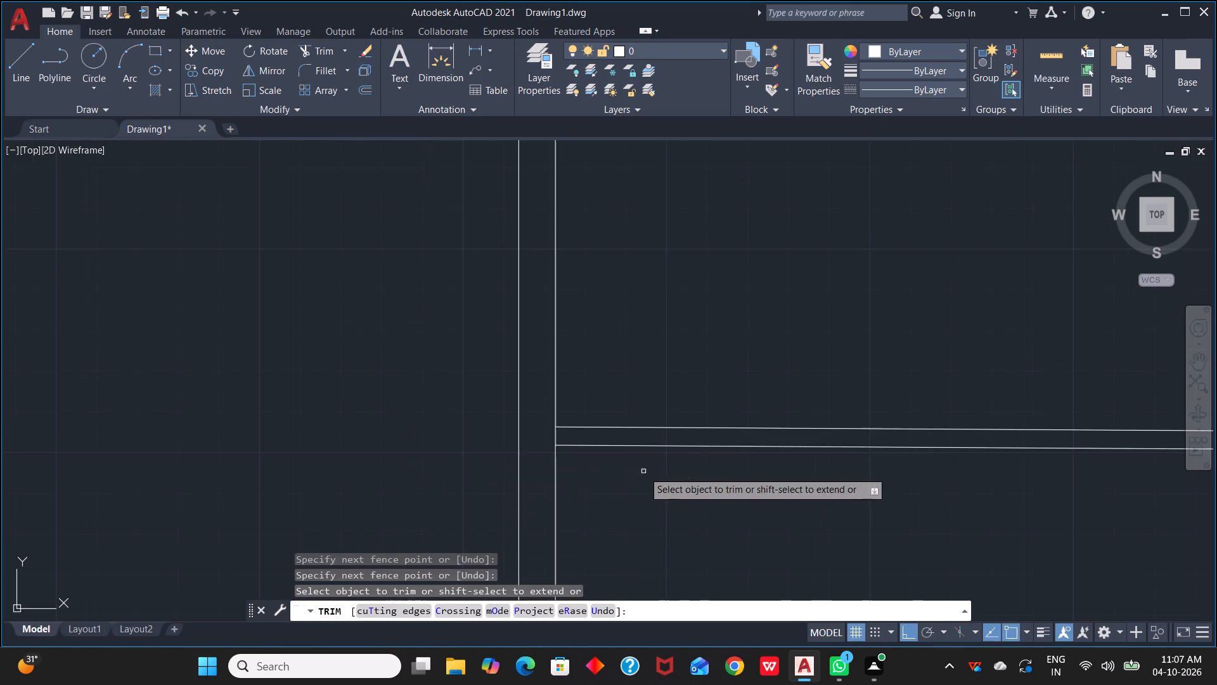
# Trim the central partition's two line ends that project below the new lower wall's bottom line.
pyautogui.scroll(-1, 720, 492)
pyautogui.moveTo(721, 492); pyautogui.dragTo(326, 458, button='middle')
pyautogui.scroll(4, 681, 460)
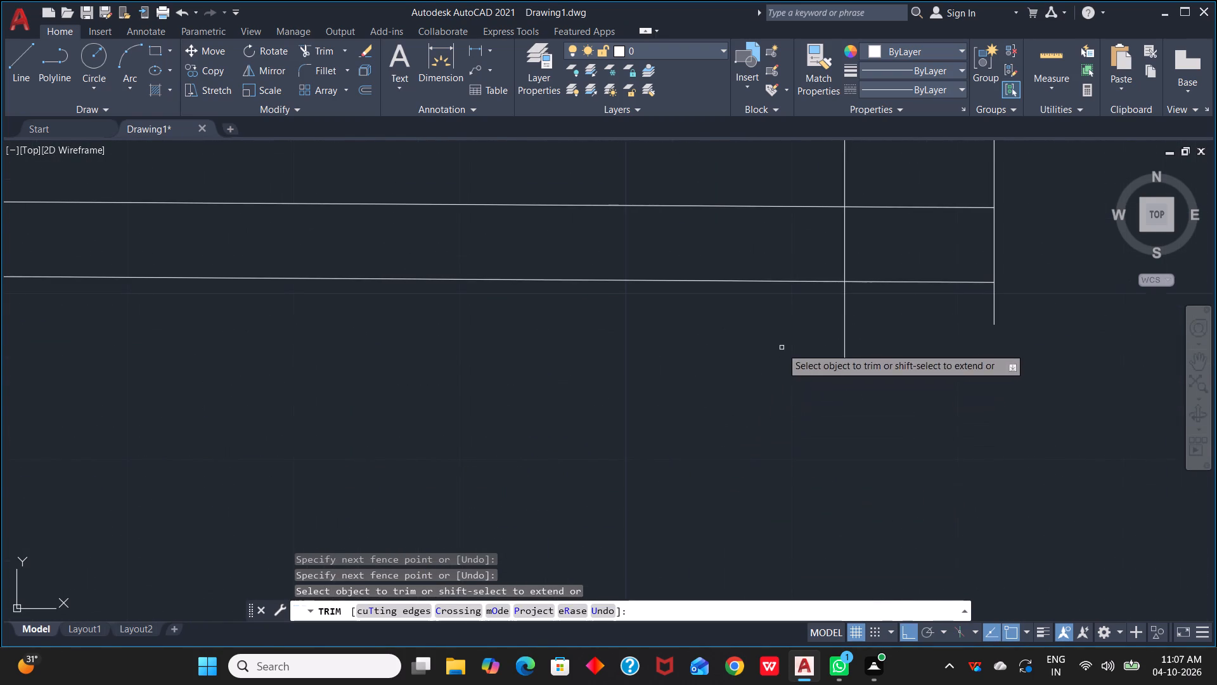
pyautogui.moveTo(781, 348); pyautogui.dragTo(953, 311)
pyautogui.scroll(-2, 889, 322)
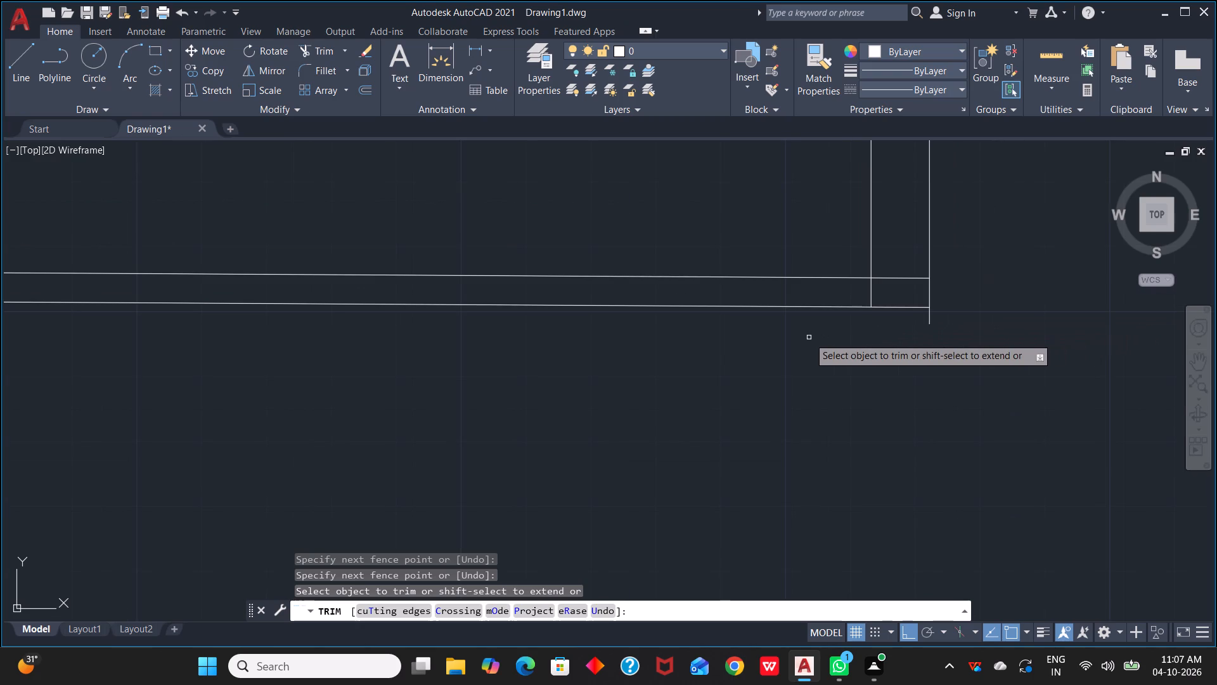
pyautogui.scroll(-1, 865, 417)
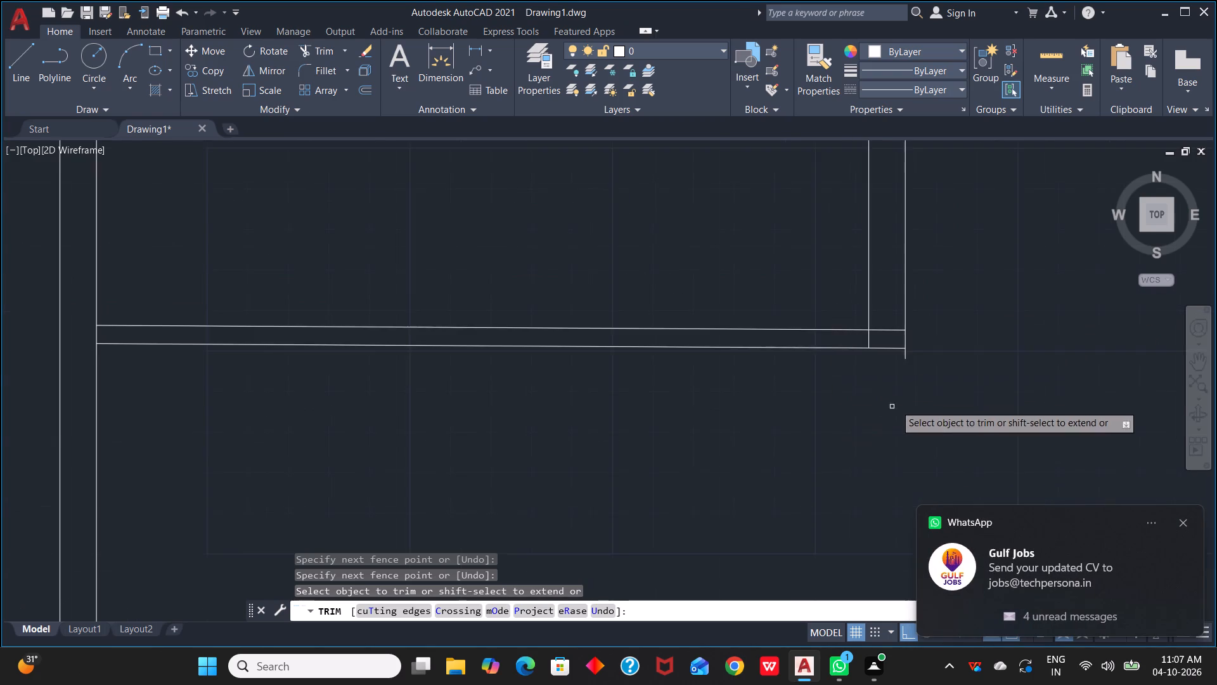
pyautogui.scroll(-1, 895, 405)
pyautogui.moveTo(897, 403); pyautogui.dragTo(766, 415, button='middle')
pyautogui.scroll(3, 768, 415)
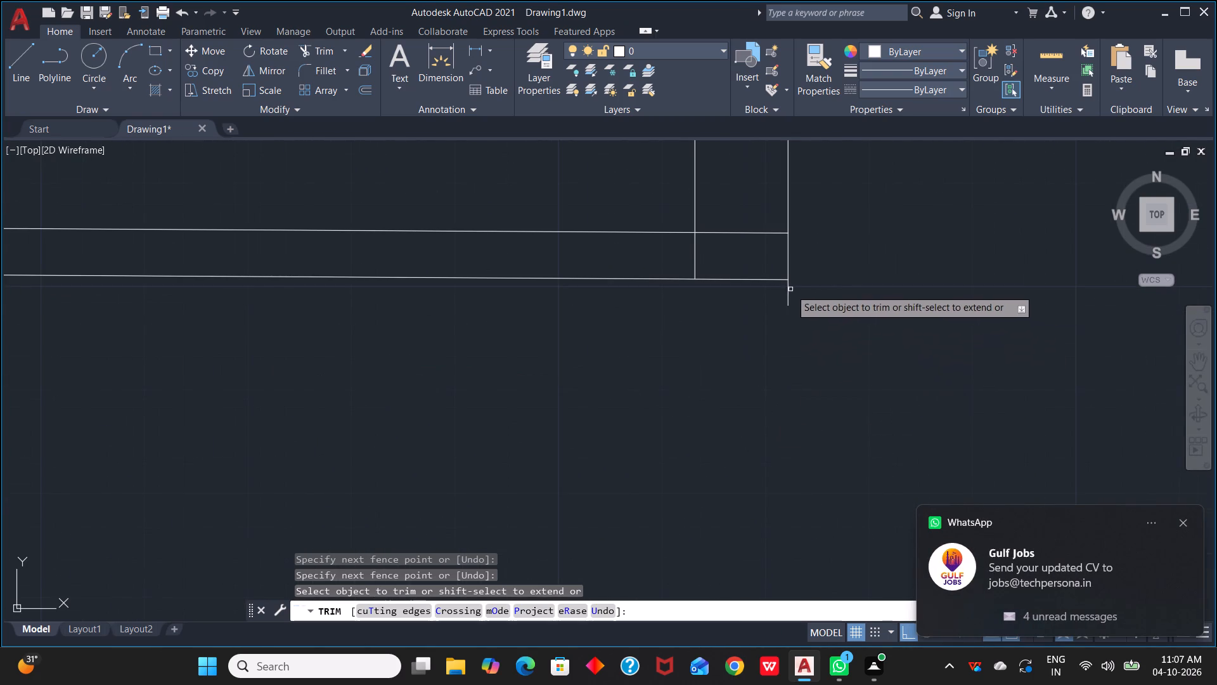
pyautogui.click(787, 292)
pyautogui.scroll(-3, 842, 304)
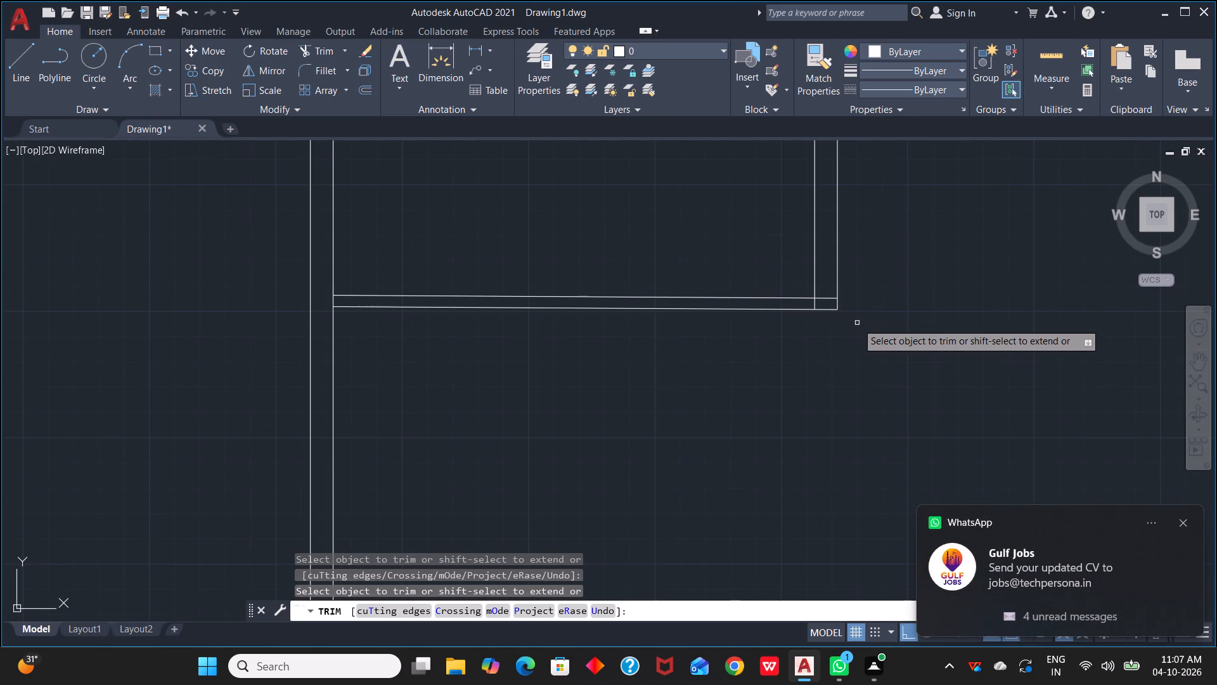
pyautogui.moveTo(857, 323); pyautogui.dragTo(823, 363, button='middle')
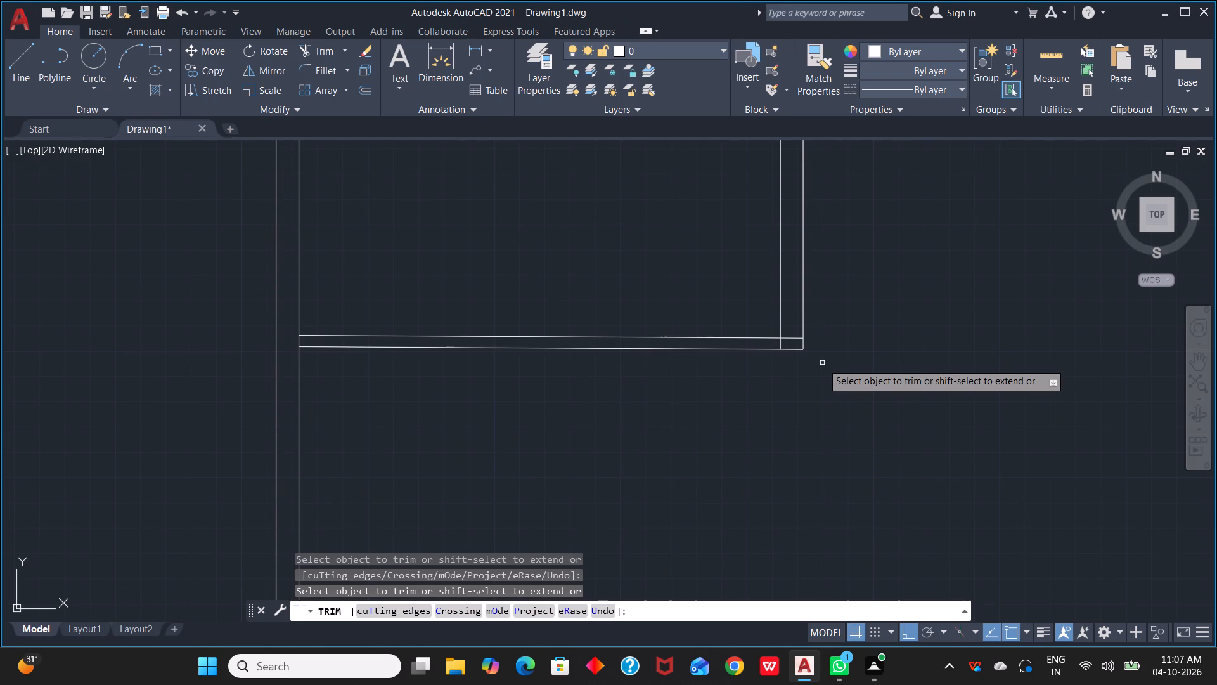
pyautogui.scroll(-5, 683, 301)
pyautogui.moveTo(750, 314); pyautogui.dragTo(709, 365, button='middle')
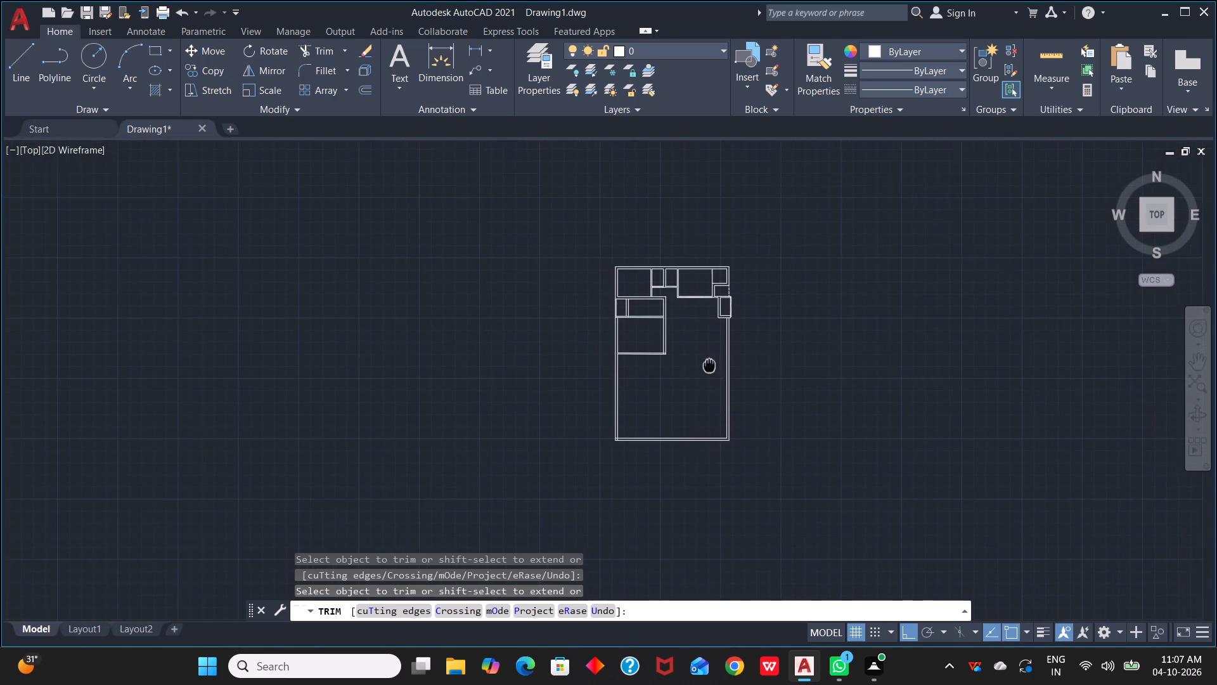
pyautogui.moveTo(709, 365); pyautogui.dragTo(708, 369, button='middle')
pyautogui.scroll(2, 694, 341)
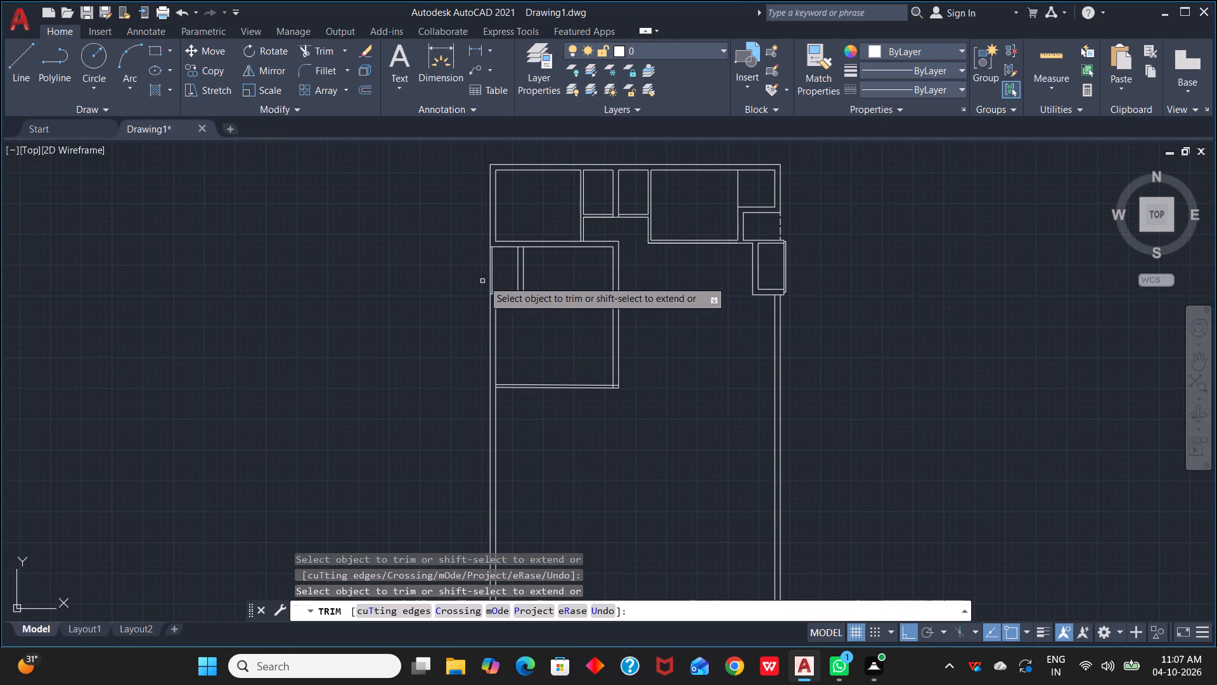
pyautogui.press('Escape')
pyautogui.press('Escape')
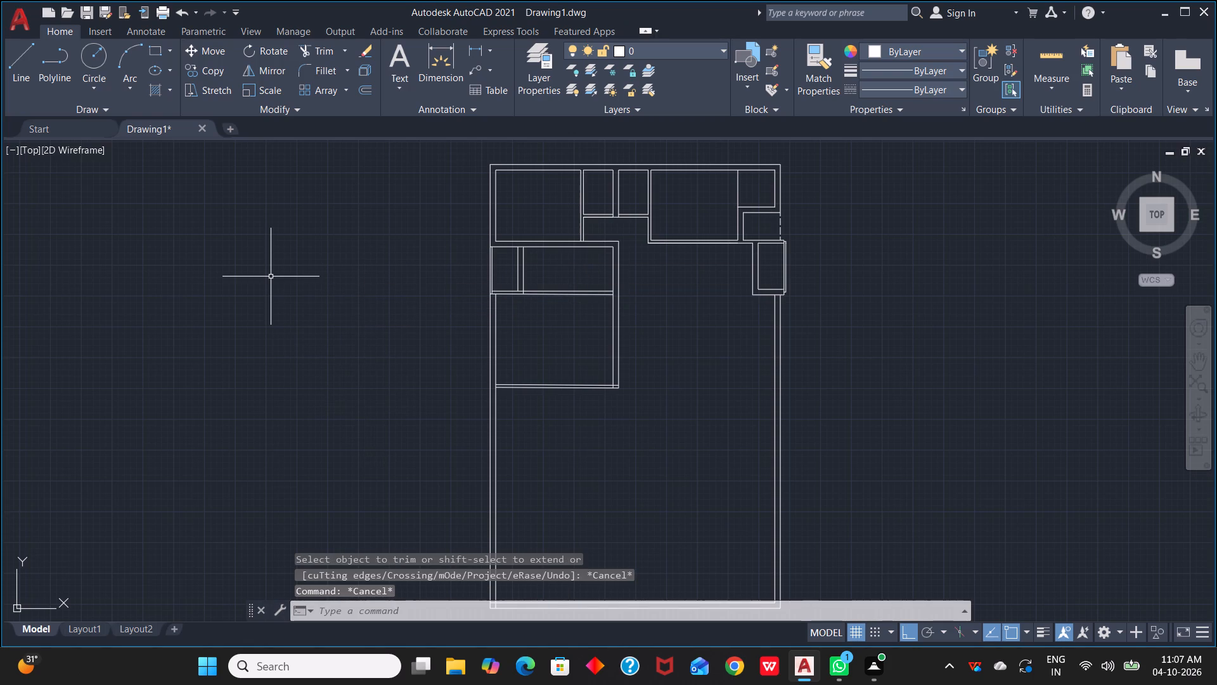
# Create multiline text inside the plan's upper-left room with the first line "BED ROOM".
pyautogui.write('mt')
pyautogui.press('space')
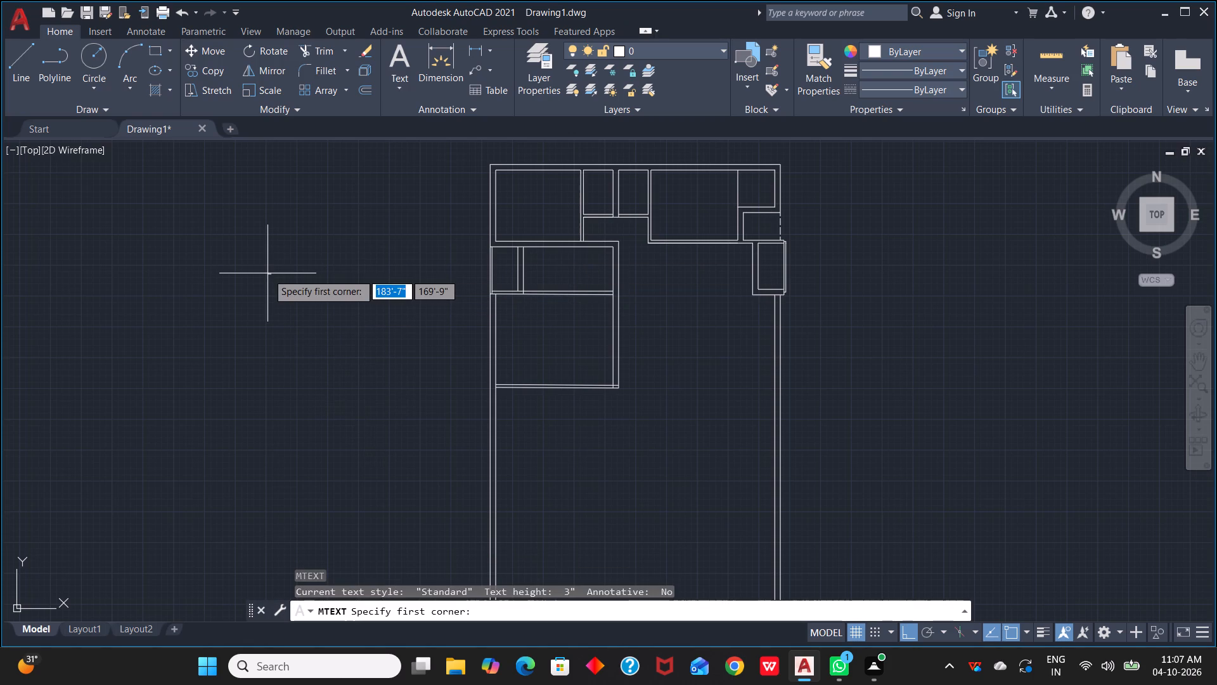
pyautogui.scroll(4, 533, 203)
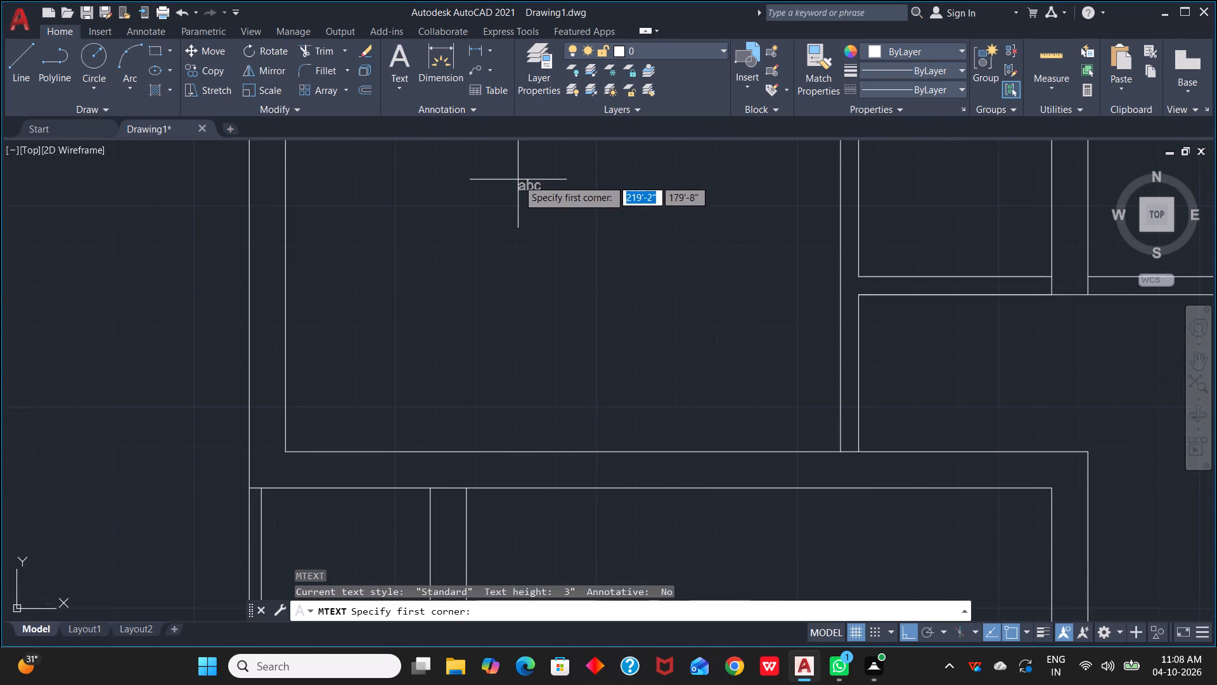
pyautogui.click(518, 179)
pyautogui.click(716, 254)
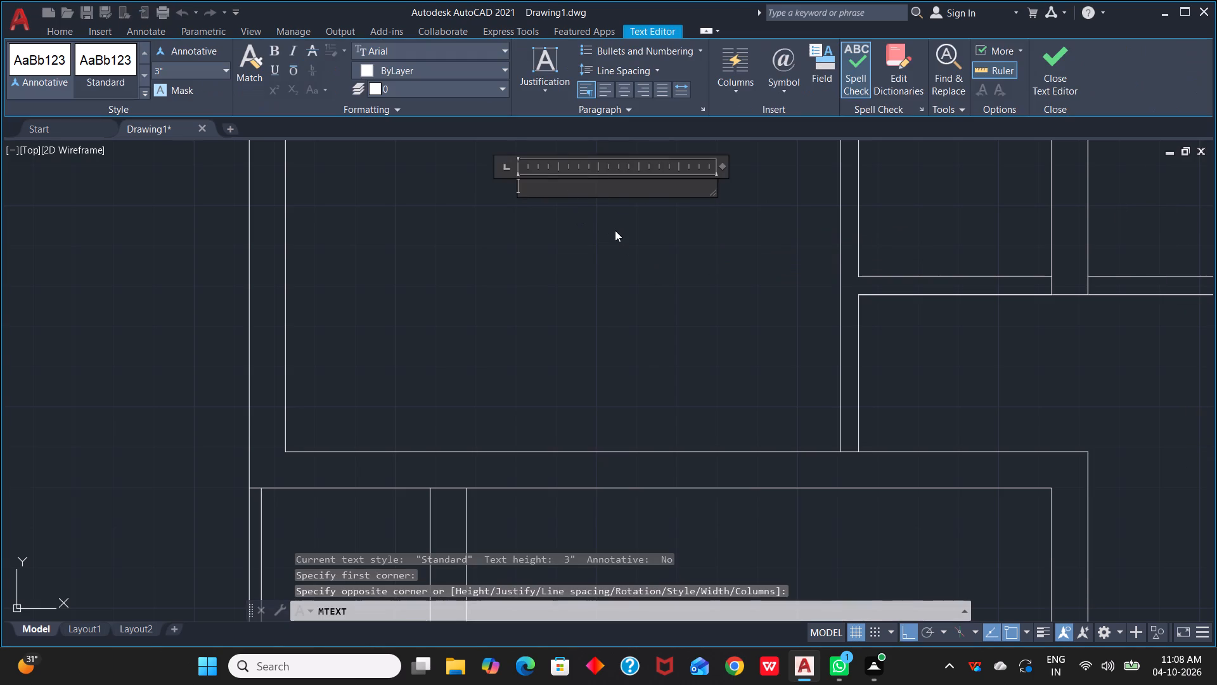
pyautogui.write('brd')
pyautogui.press('BackSpace')
pyautogui.press('BackSpace')
pyautogui.press('BackSpace')
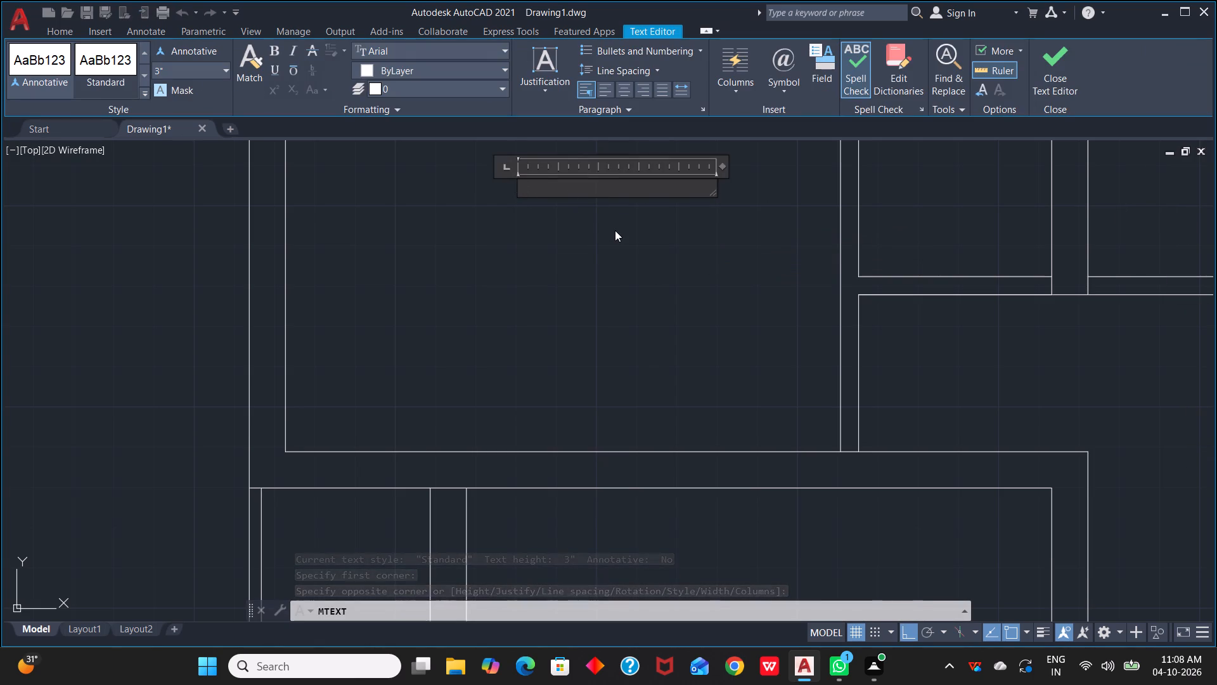
pyautogui.write('BED')
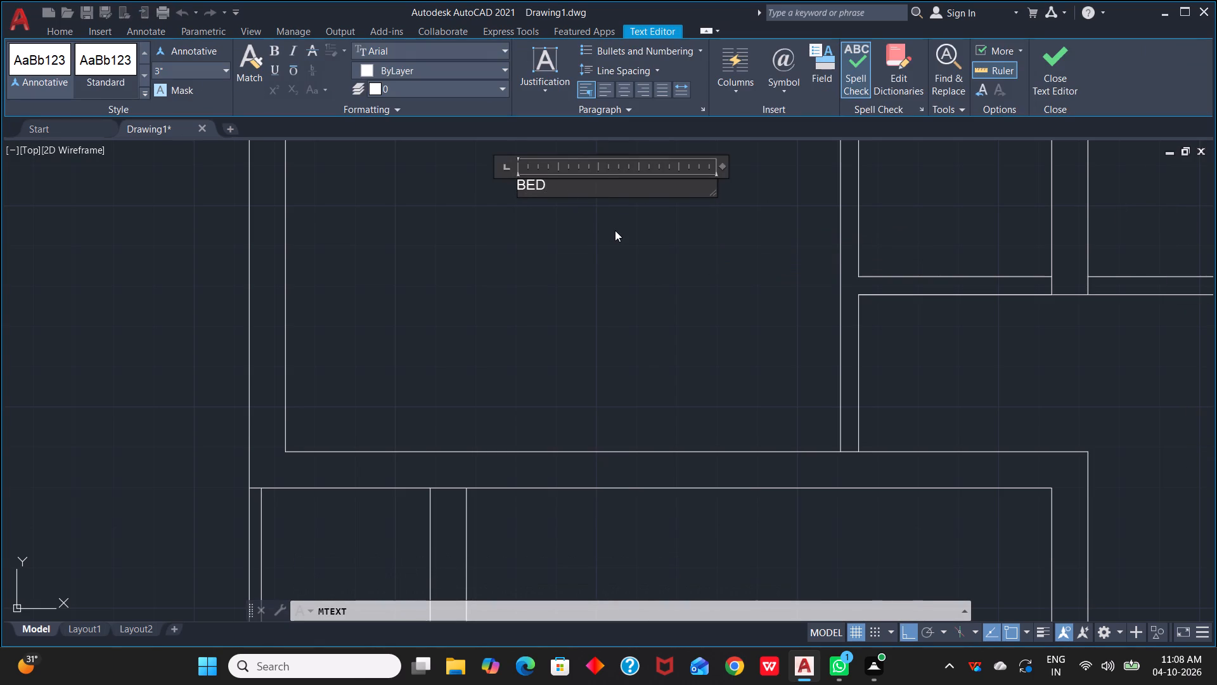
pyautogui.press('space')
pyautogui.write('ROOM')
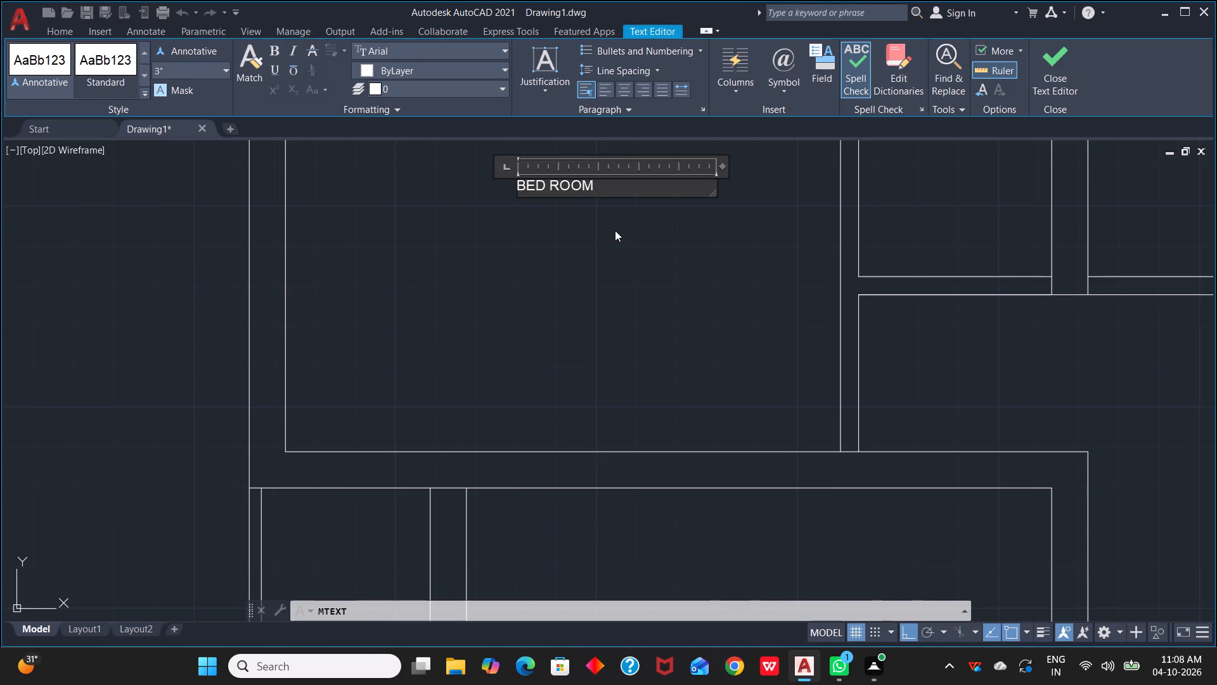
# Add a second line reading 11'6"X9'7 1/2" to the bedroom label, with the 1/2 stacked as a fraction.
pyautogui.press('Return')
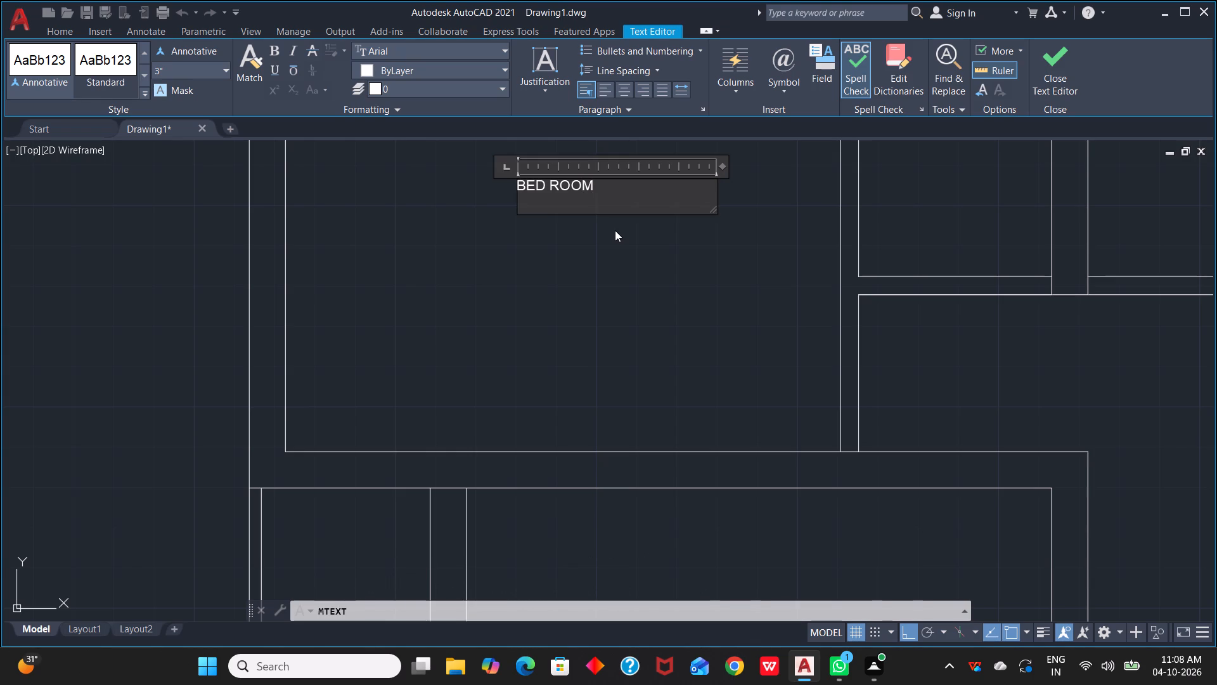
pyautogui.write('11\'6"')
pyautogui.press('x')
pyautogui.press('9')
pyautogui.press("'")
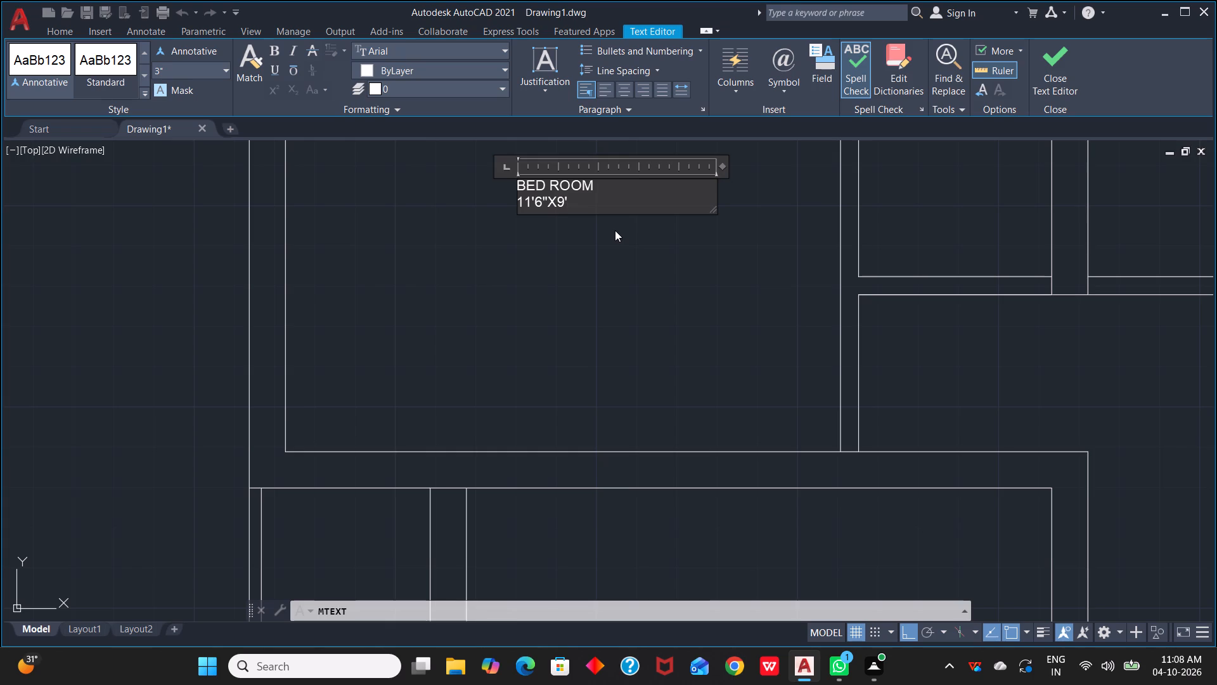
pyautogui.press('7')
pyautogui.press('1')
pyautogui.press('/')
pyautogui.press('2')
pyautogui.moveTo(576, 201); pyautogui.dragTo(604, 199)
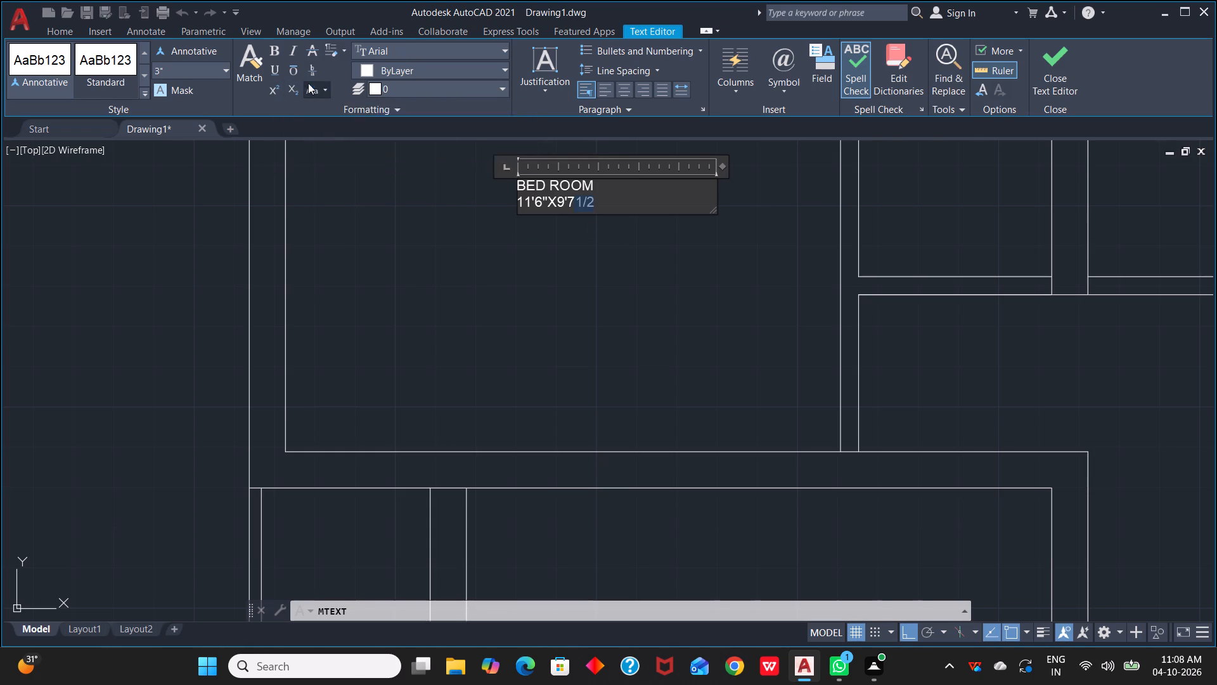
pyautogui.click(315, 68)
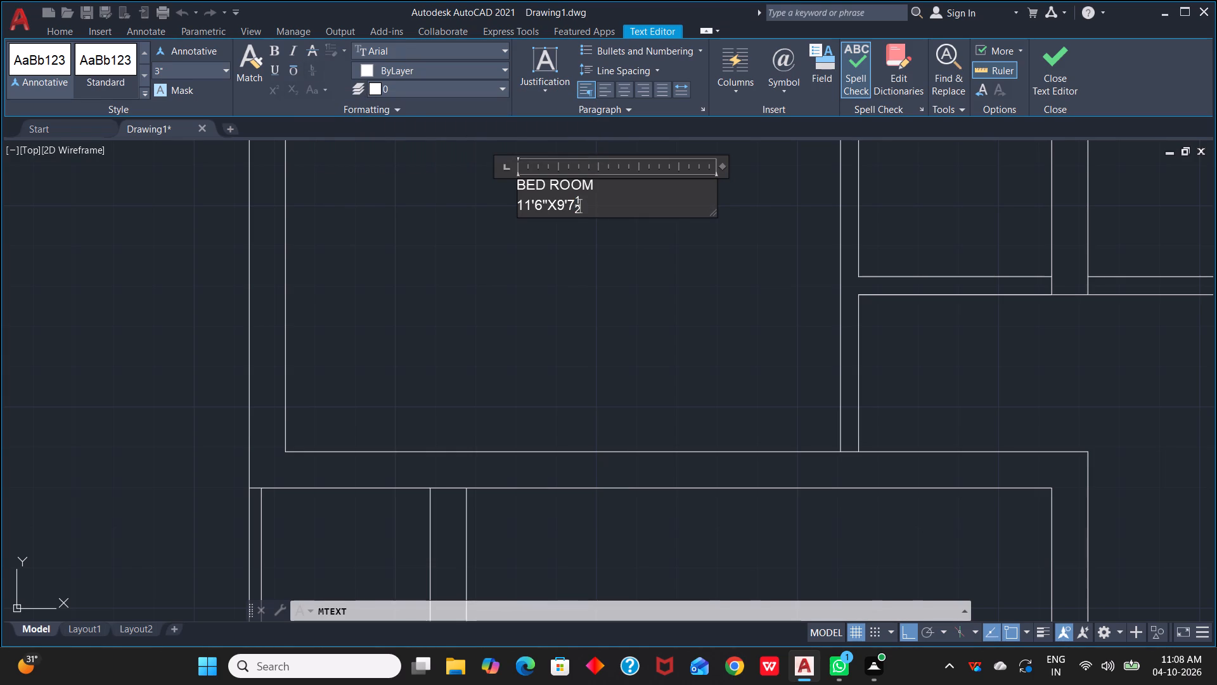
pyautogui.hotkey('shift', '"')
# Make the inch mark after the stacked 1/2 a superscript.
pyautogui.moveTo(589, 201); pyautogui.dragTo(582, 199)
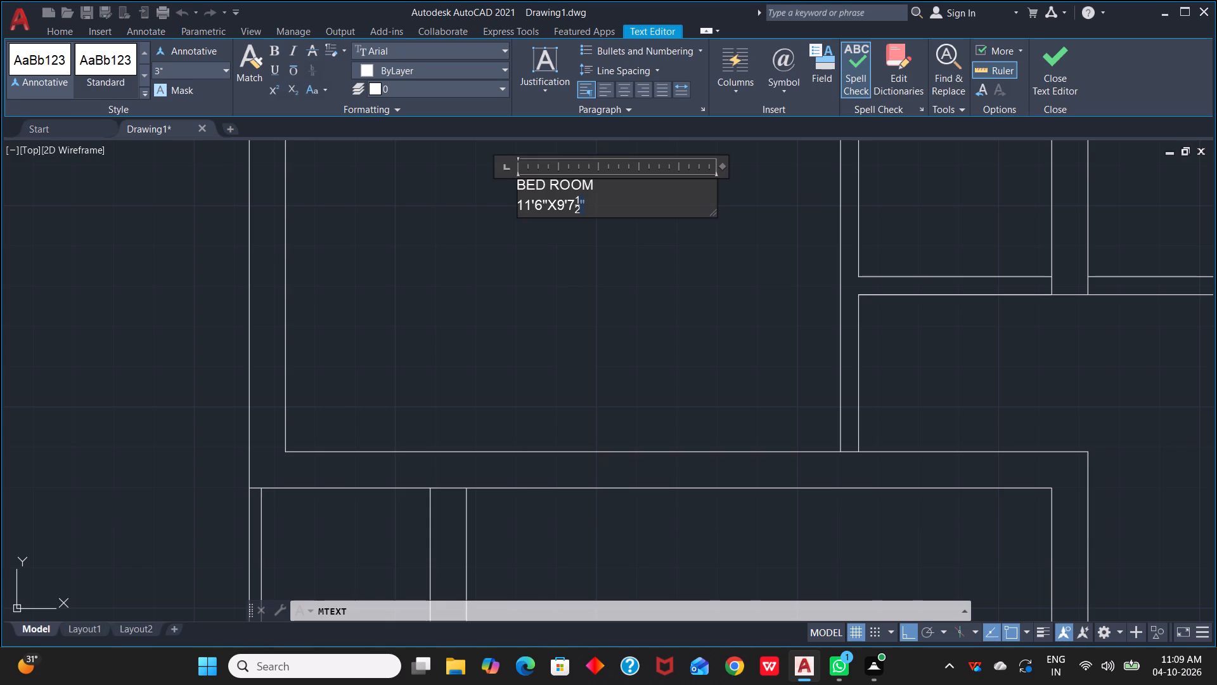
pyautogui.click(278, 92)
# Finish the bedroom label, saving the text changes and choosing to always perform this choice.
pyautogui.scroll(1, 612, 214)
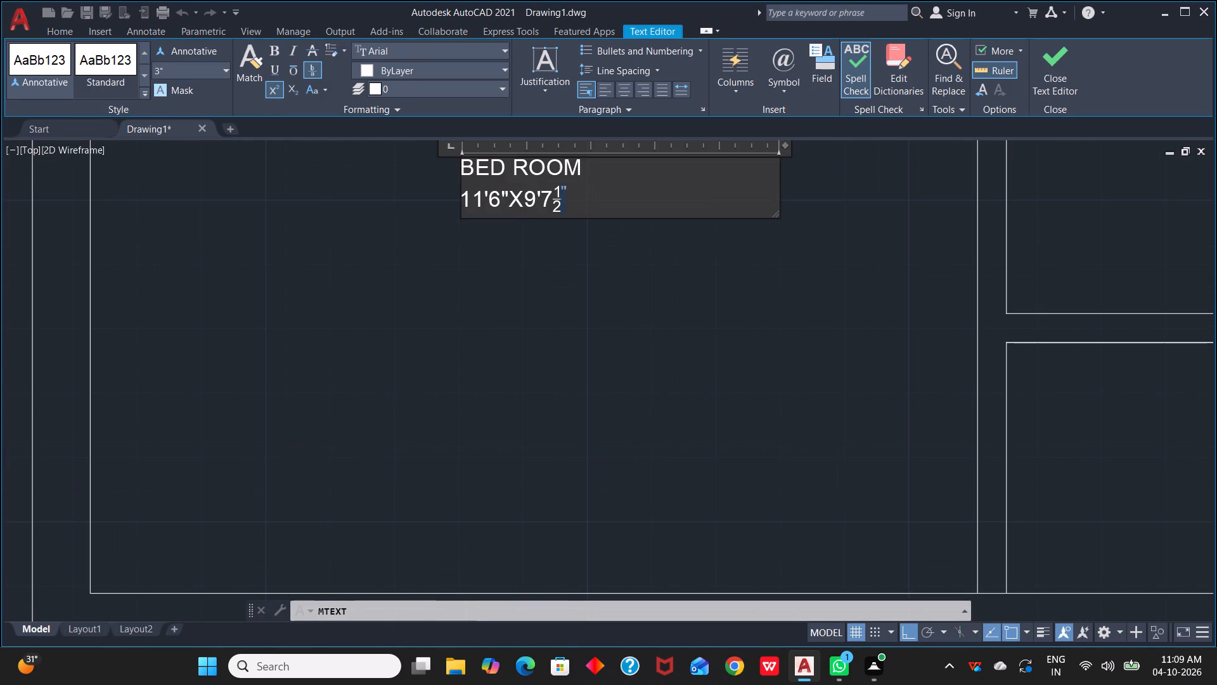
pyautogui.press('Escape')
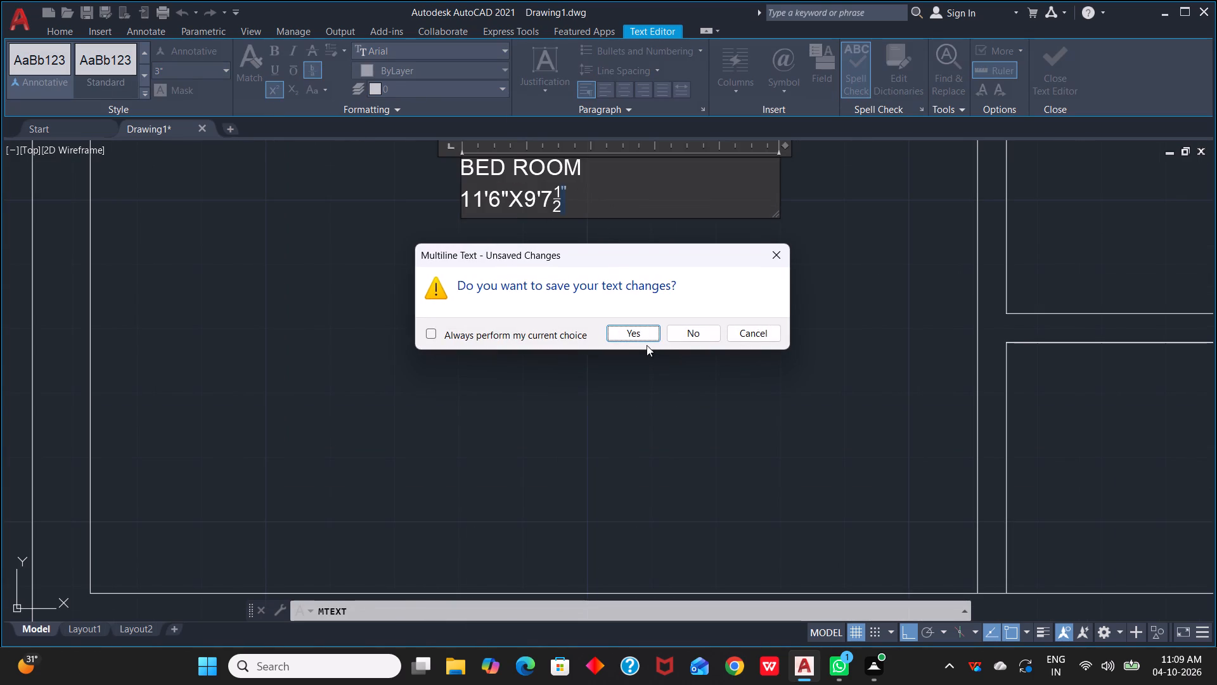
pyautogui.click(428, 333)
pyautogui.click(637, 335)
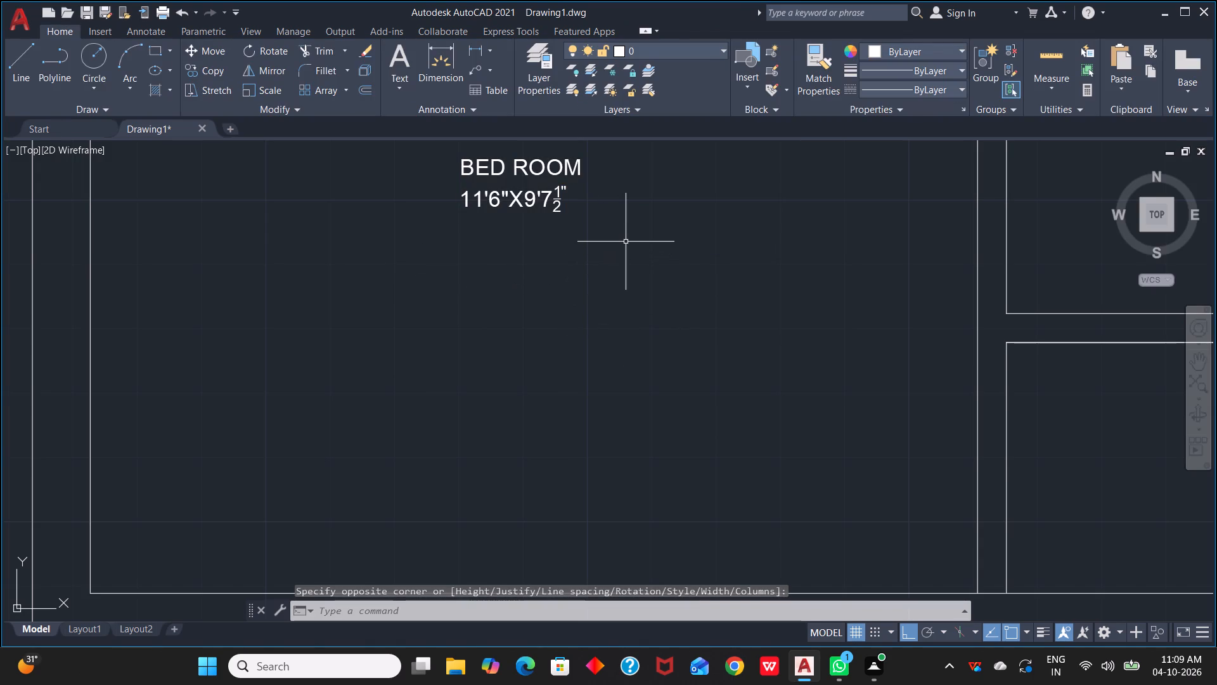
pyautogui.press('Escape')
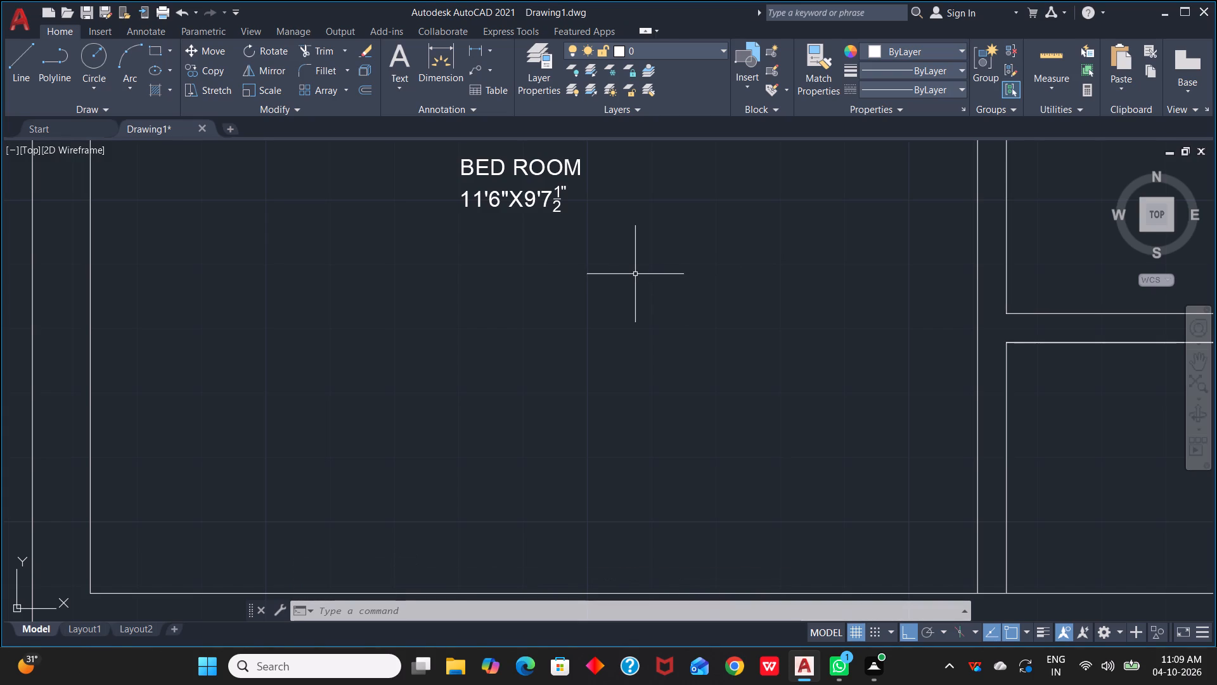
# Narrow the bedroom label's text frame to end just past the words BED ROOM.
pyautogui.click(448, 152)
pyautogui.click(630, 245)
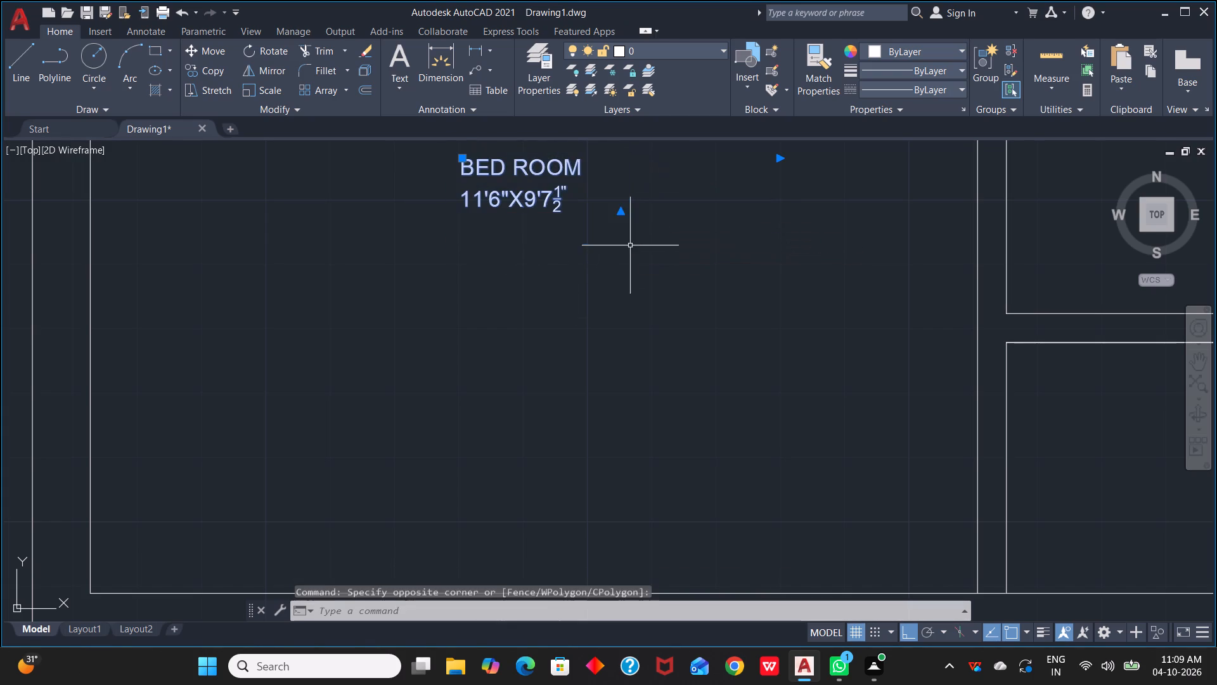
pyautogui.moveTo(780, 159); pyautogui.dragTo(757, 159)
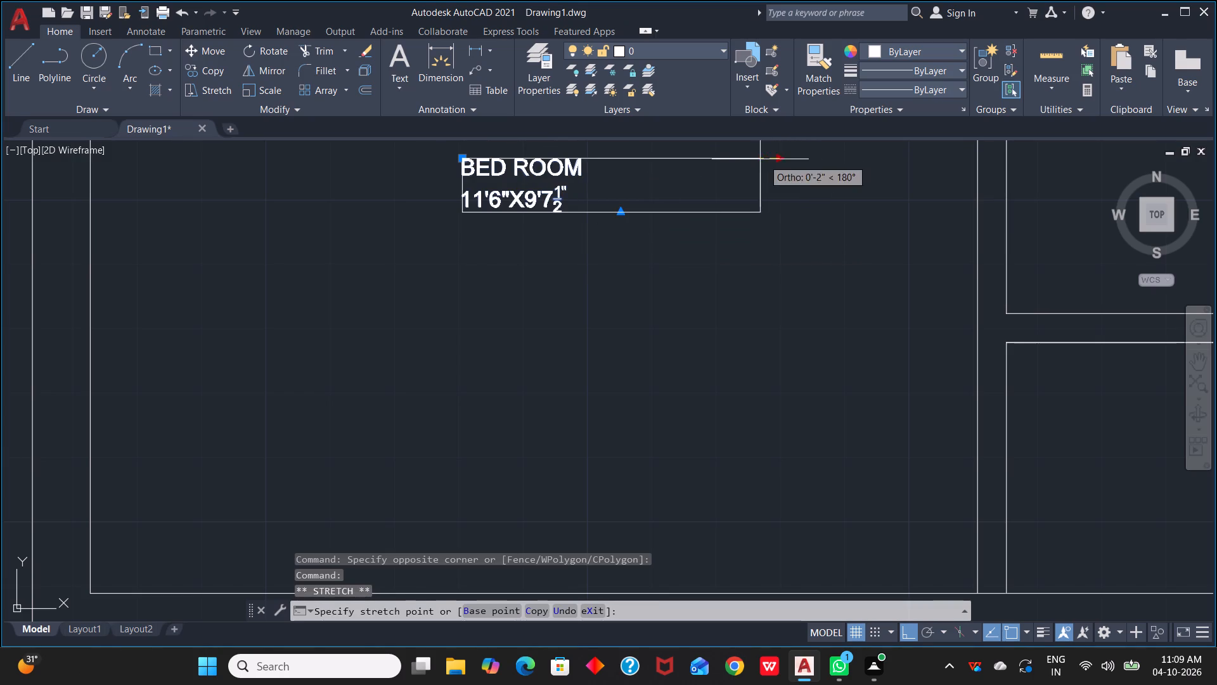
pyautogui.moveTo(757, 159); pyautogui.dragTo(597, 159)
pyautogui.click(597, 159)
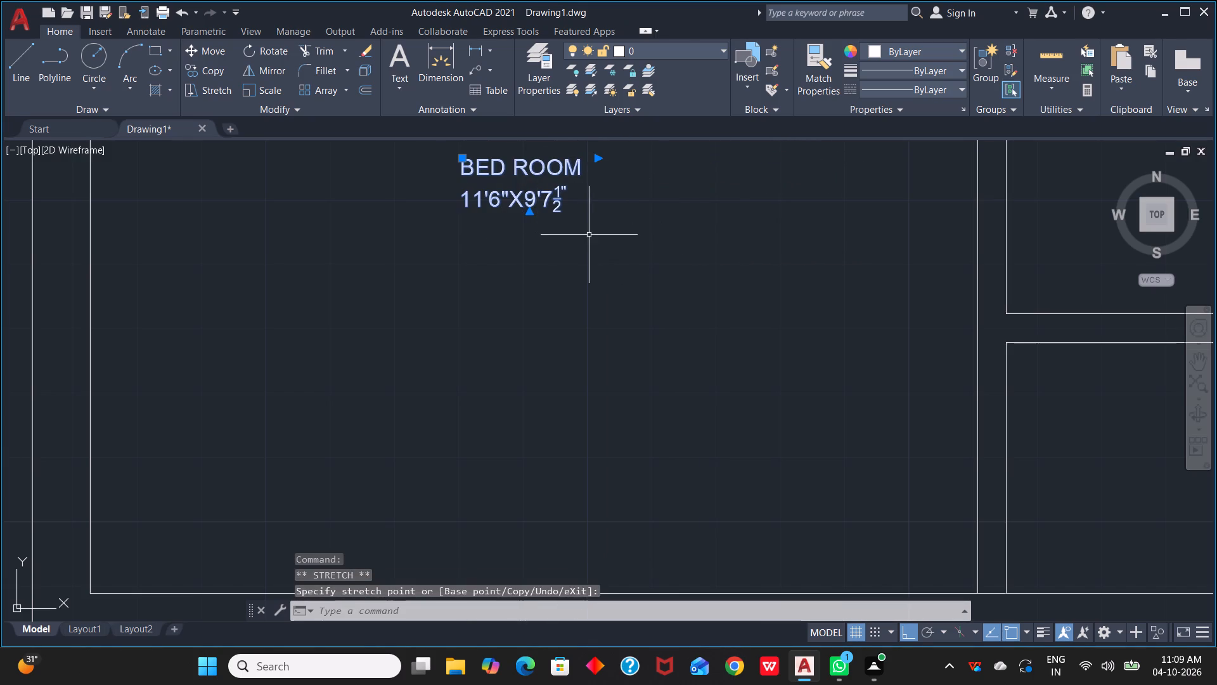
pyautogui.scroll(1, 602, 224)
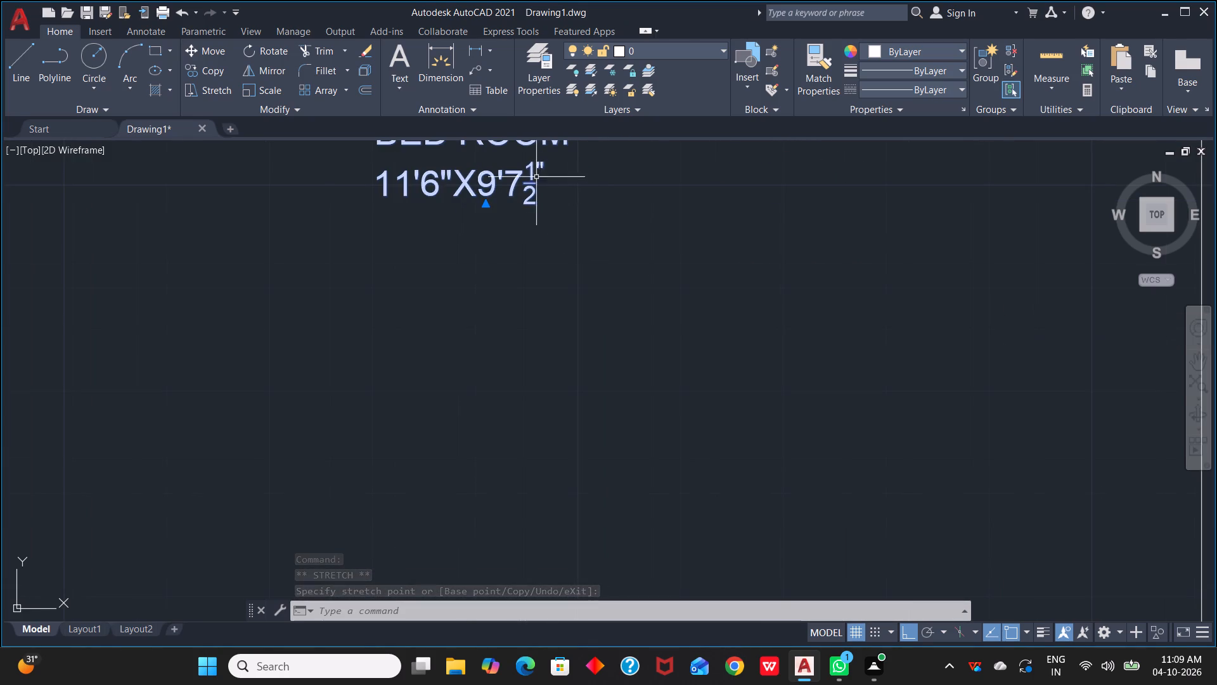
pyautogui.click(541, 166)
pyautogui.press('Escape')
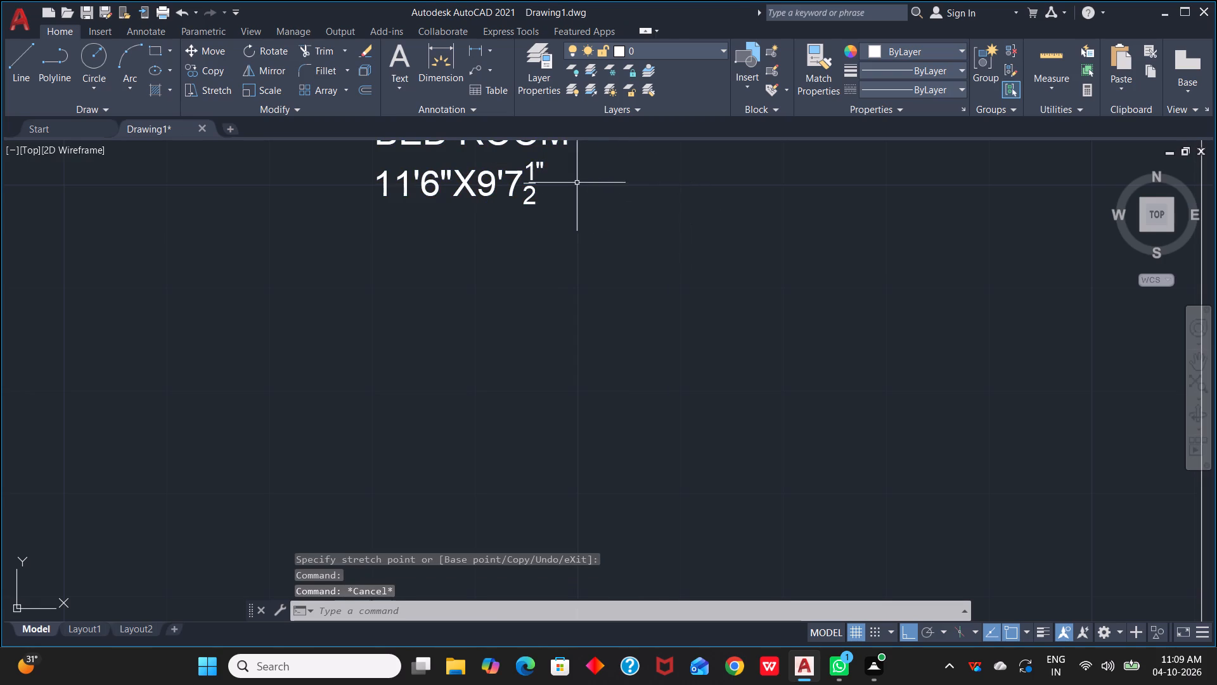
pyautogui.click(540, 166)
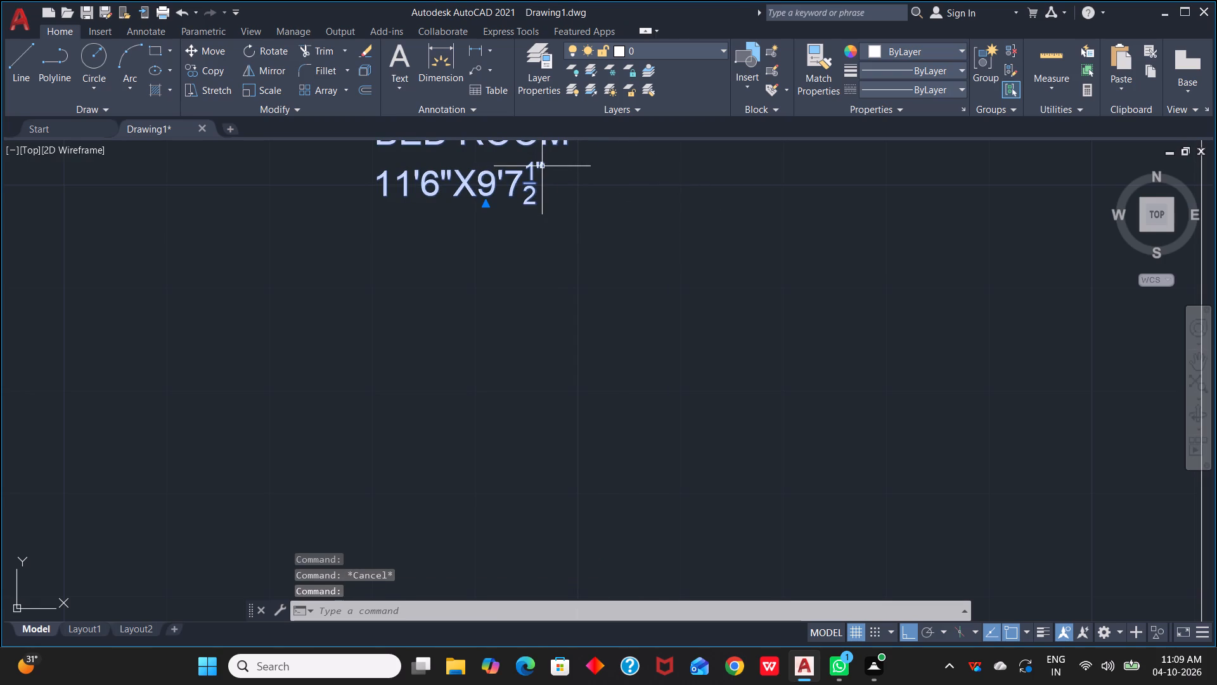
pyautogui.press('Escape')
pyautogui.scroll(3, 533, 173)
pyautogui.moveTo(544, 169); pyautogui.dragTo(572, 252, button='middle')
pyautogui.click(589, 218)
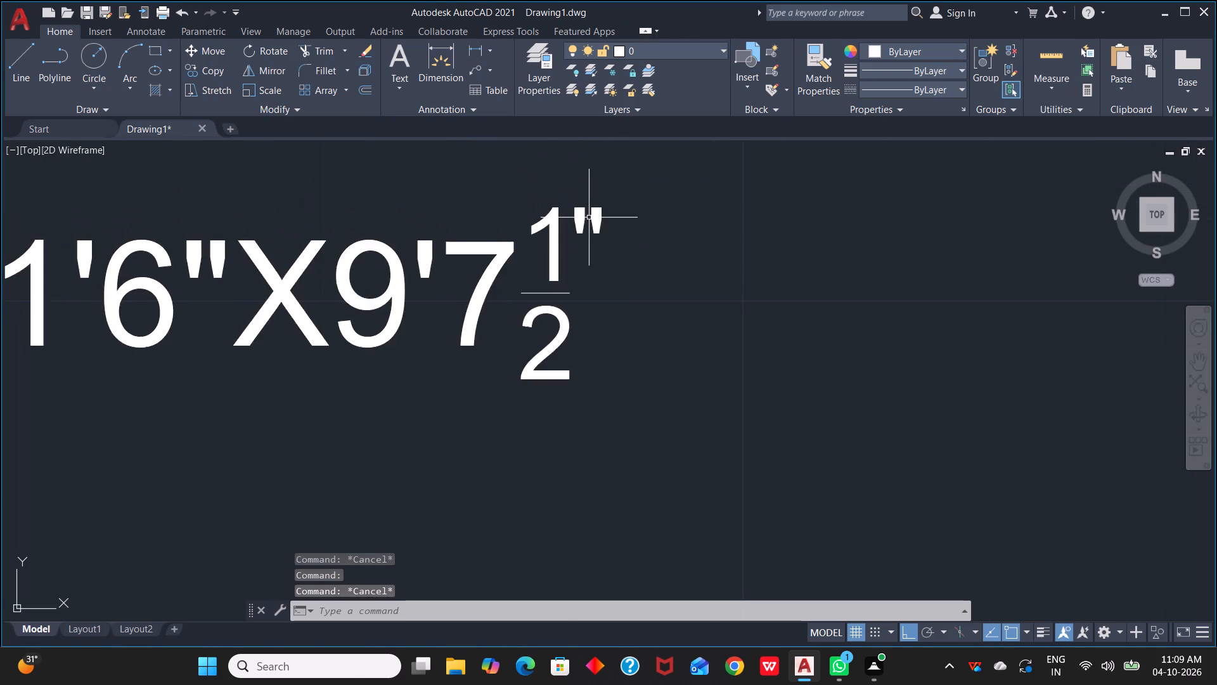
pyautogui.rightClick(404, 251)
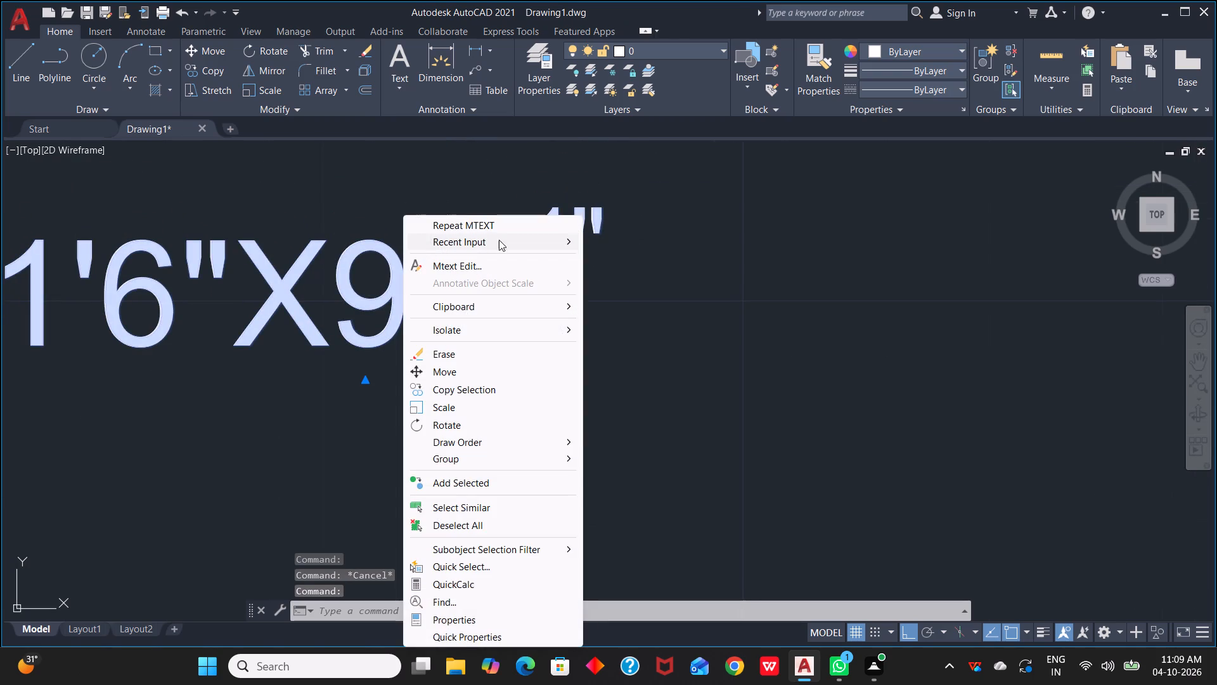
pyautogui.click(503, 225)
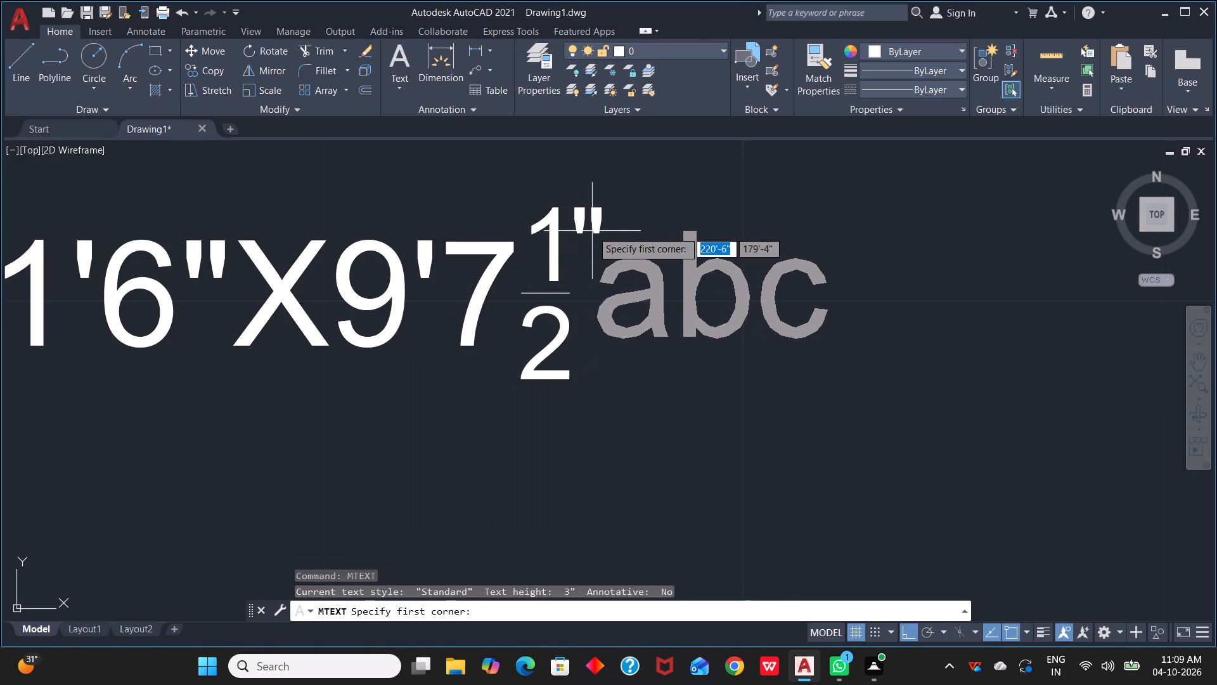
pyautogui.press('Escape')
# Edit the bedroom label to replace the superscript inch mark after the stacked 1/2 with a regular inch mark.
pyautogui.click(593, 224)
pyautogui.rightClick(595, 224)
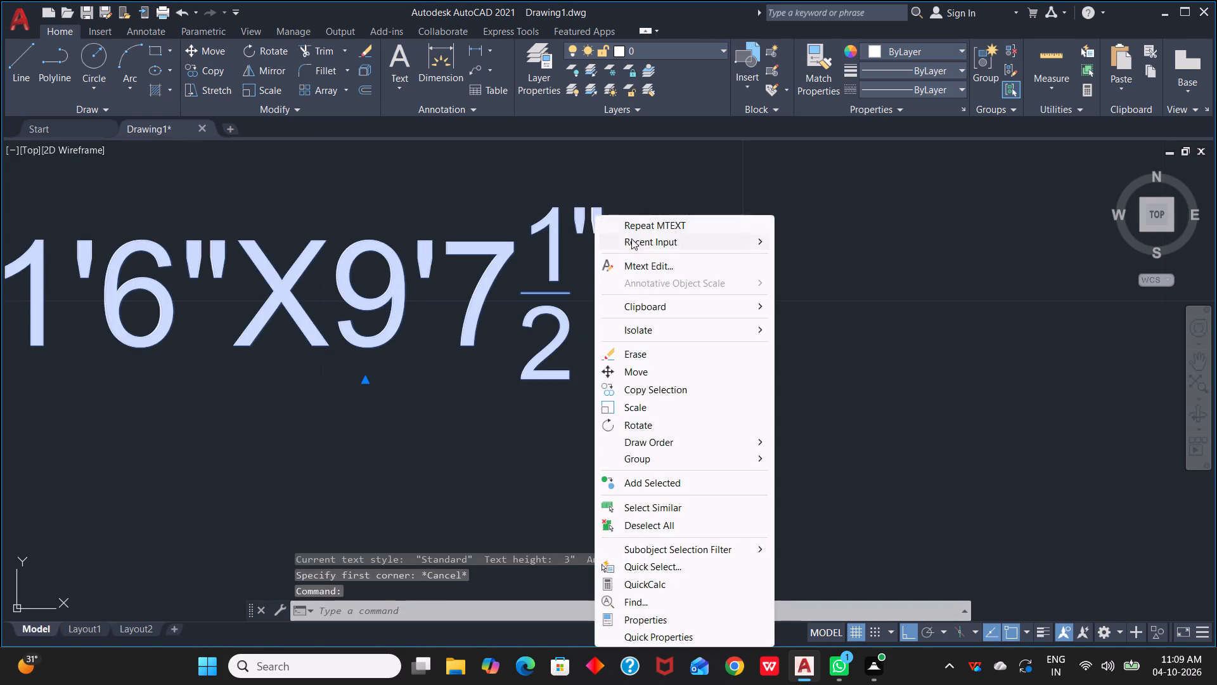
pyautogui.click(648, 265)
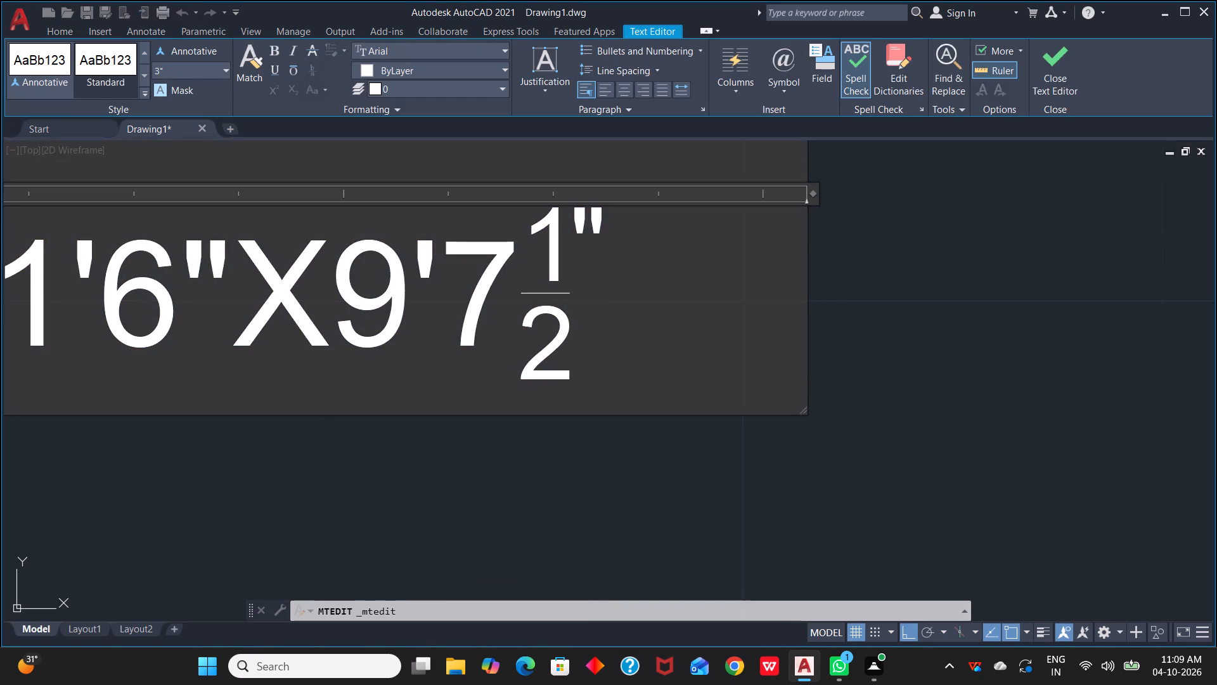
pyautogui.click(605, 222)
pyautogui.press('BackSpace')
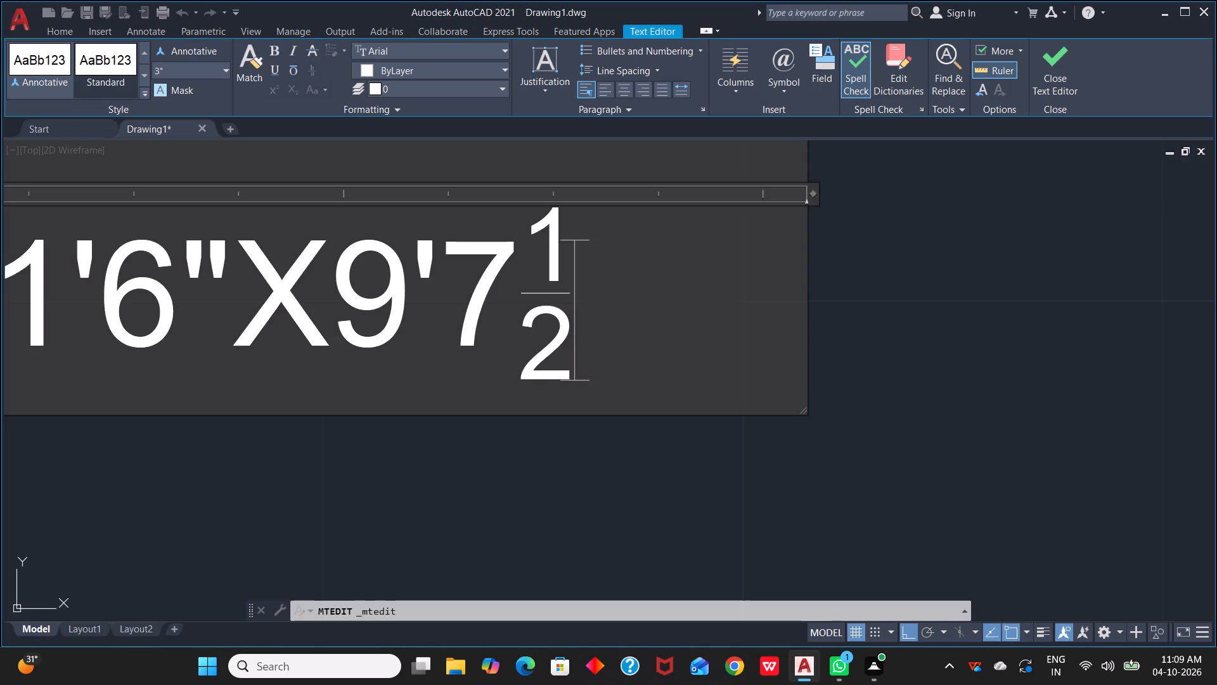
pyautogui.hotkey('shift', '"')
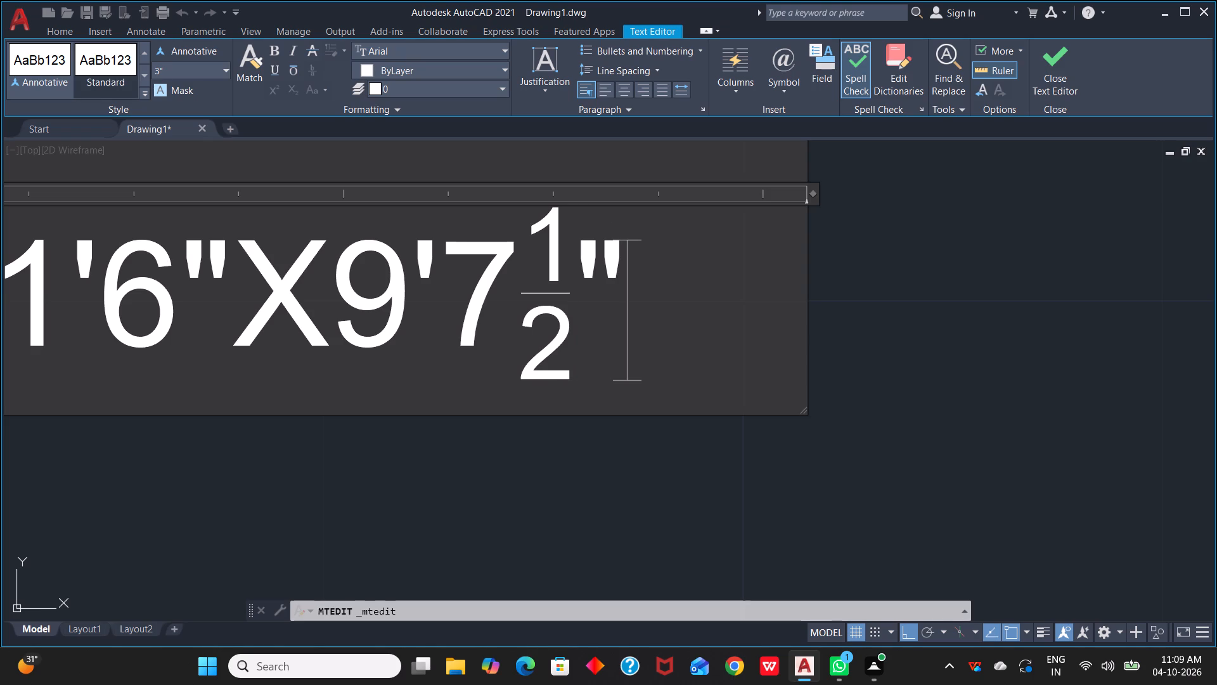
pyautogui.press('Return')
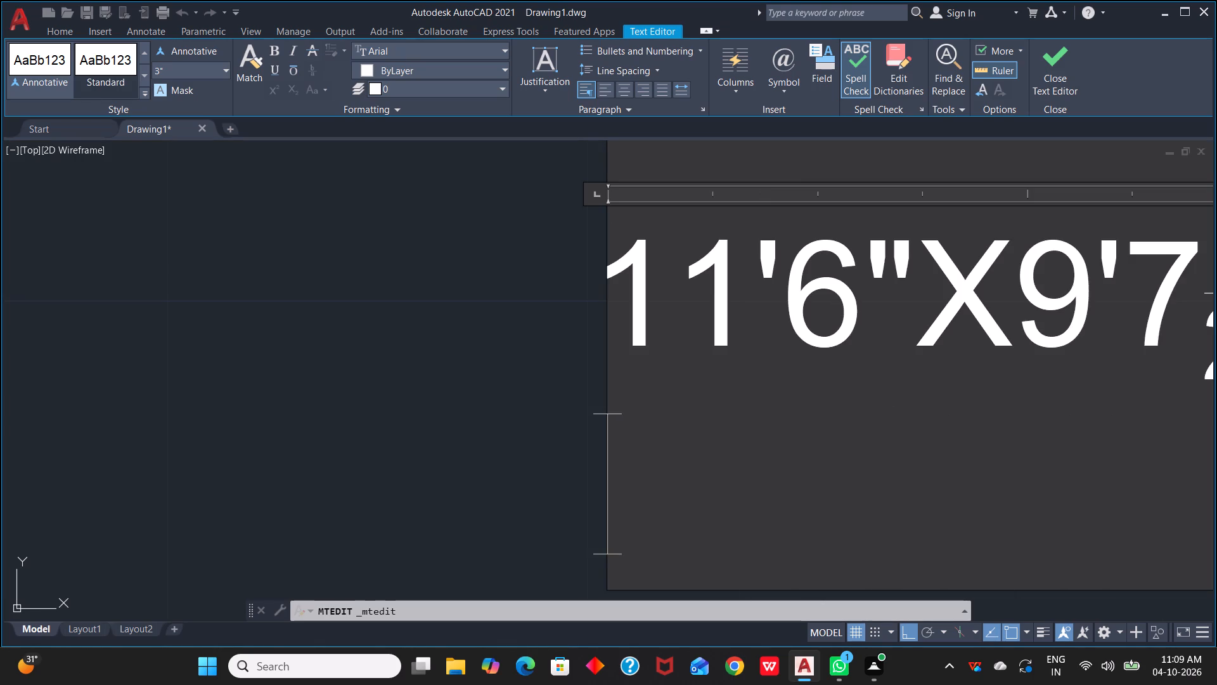
pyautogui.press('Escape')
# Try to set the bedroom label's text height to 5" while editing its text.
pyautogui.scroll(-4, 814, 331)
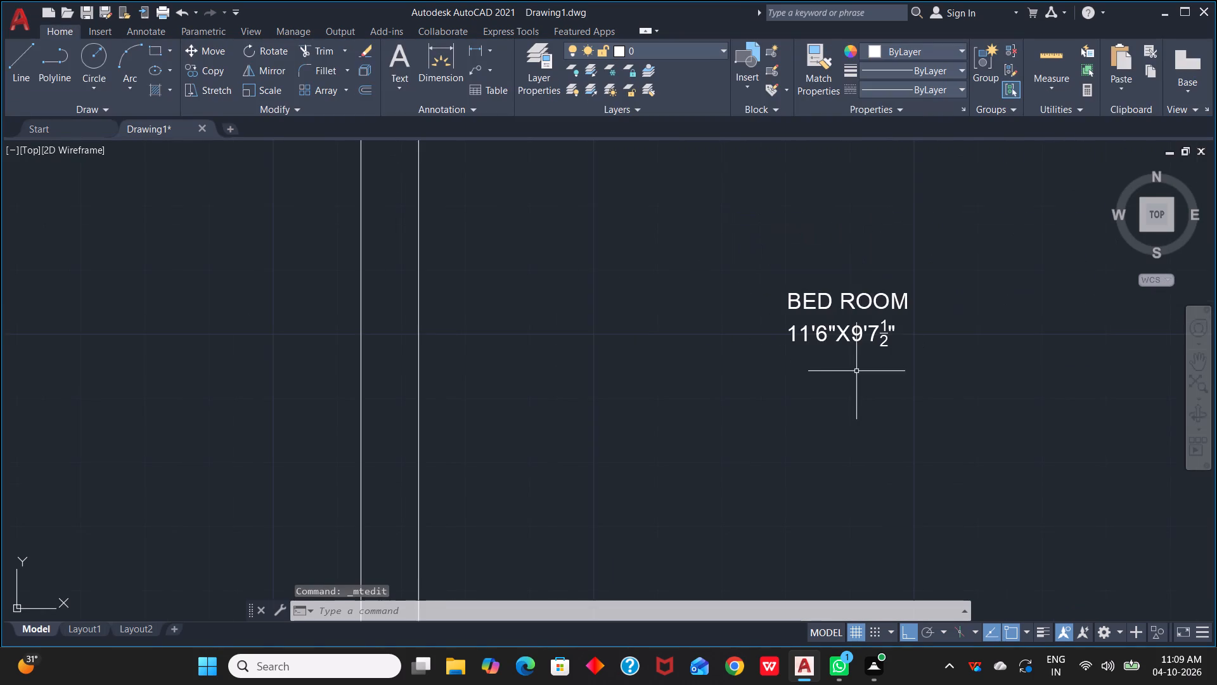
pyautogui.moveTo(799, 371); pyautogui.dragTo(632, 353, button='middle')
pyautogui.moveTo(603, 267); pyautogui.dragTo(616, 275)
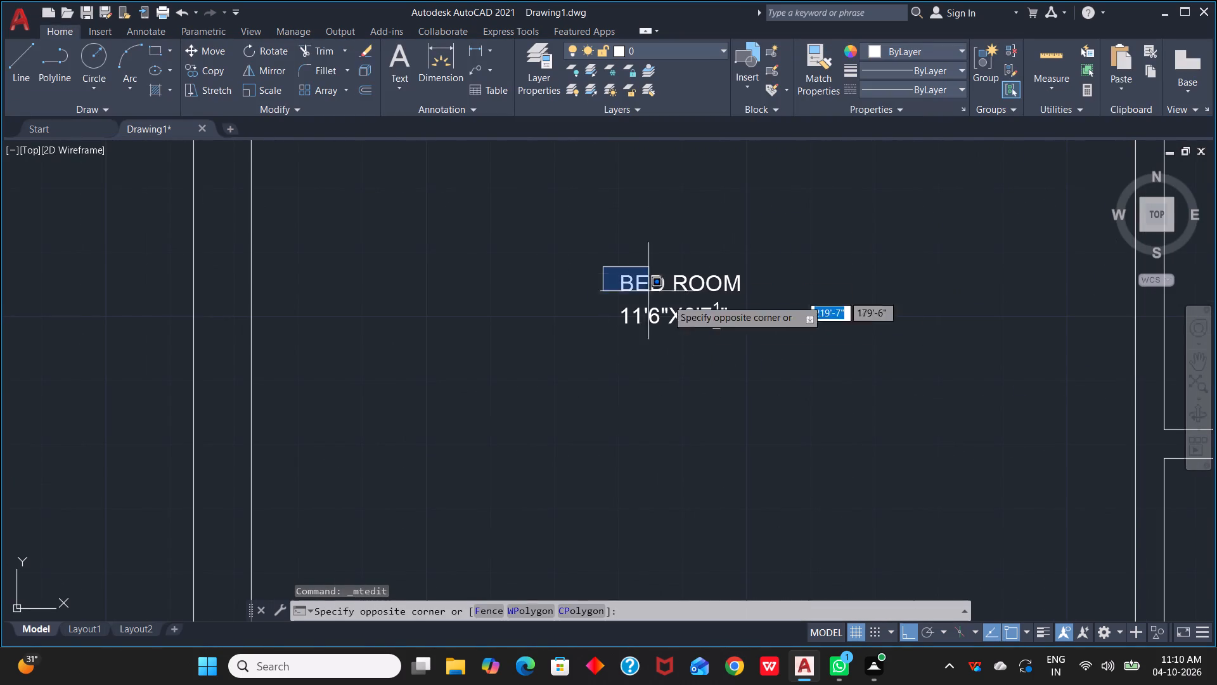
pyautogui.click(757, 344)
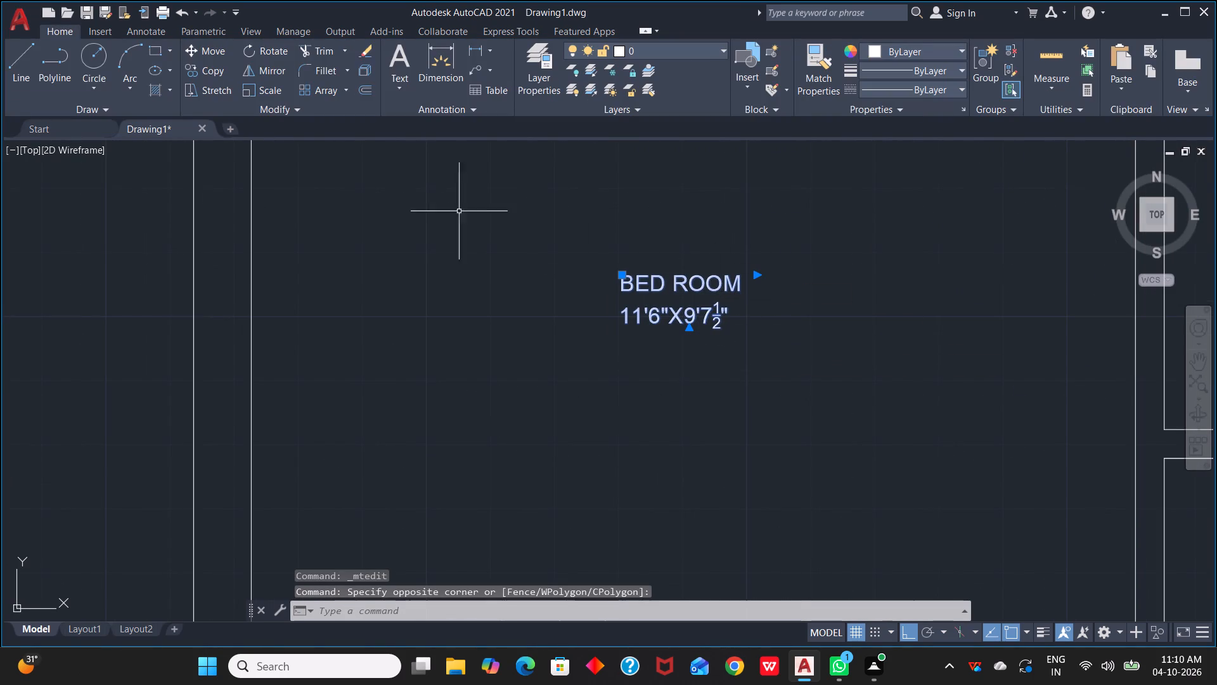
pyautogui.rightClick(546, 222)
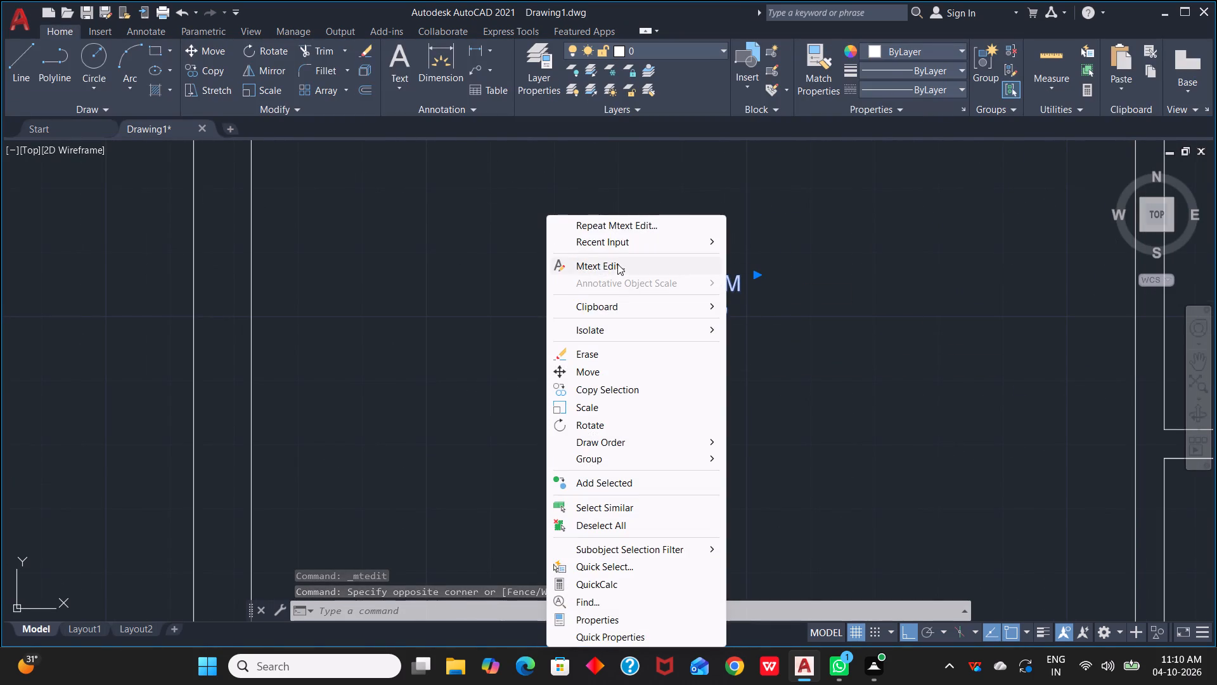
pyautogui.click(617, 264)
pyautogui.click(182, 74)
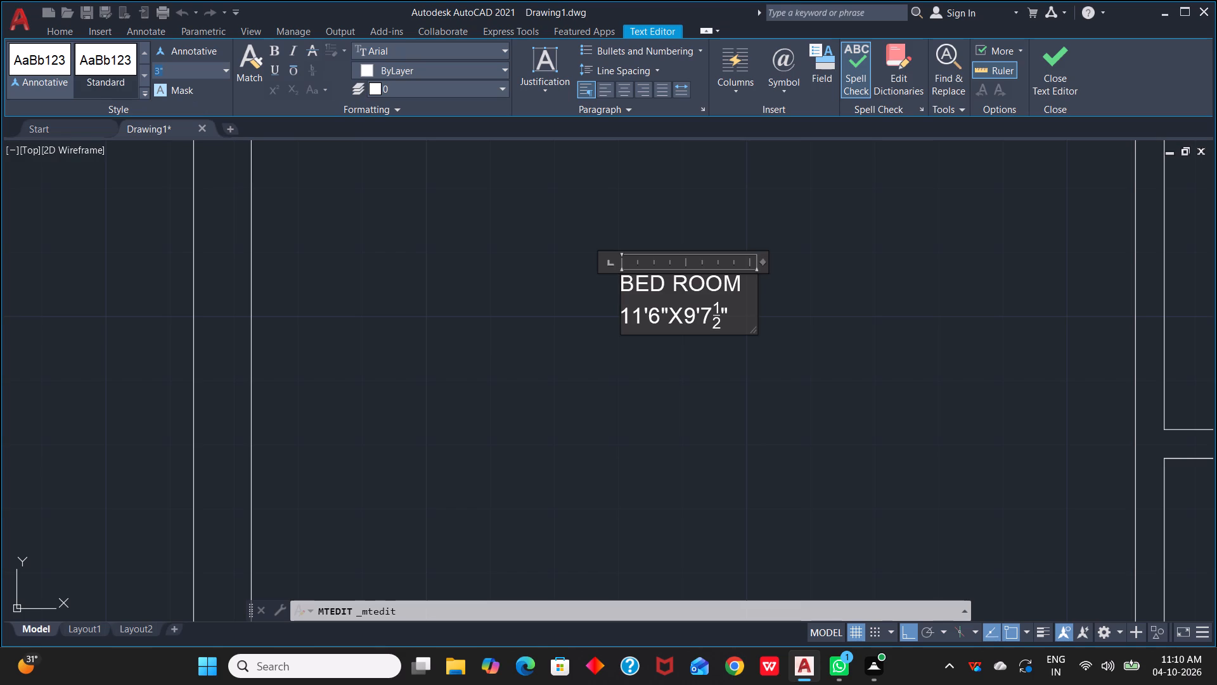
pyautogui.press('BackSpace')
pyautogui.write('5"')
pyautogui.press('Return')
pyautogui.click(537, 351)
# Set the text height of the whole bedroom label to 5" through its object properties.
pyautogui.scroll(-2, 754, 341)
pyautogui.scroll(-1, 832, 368)
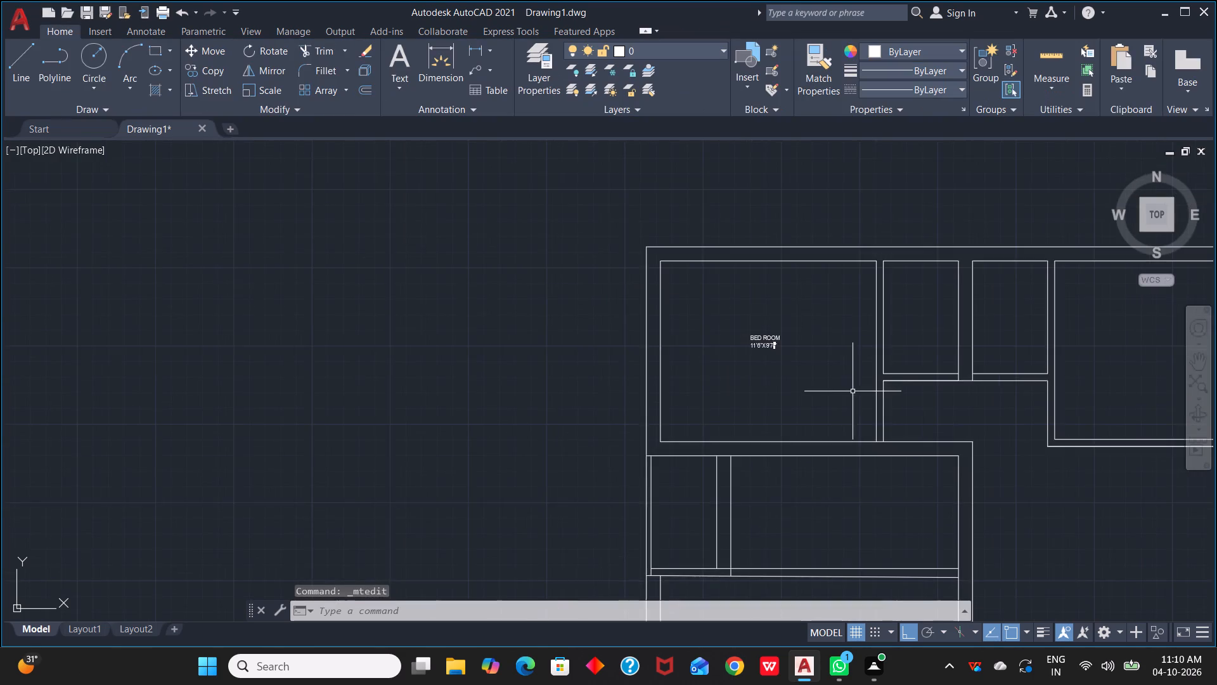
pyautogui.moveTo(853, 391); pyautogui.dragTo(730, 366, button='middle')
pyautogui.click(618, 306)
pyautogui.click(702, 345)
pyautogui.scroll(2, 692, 346)
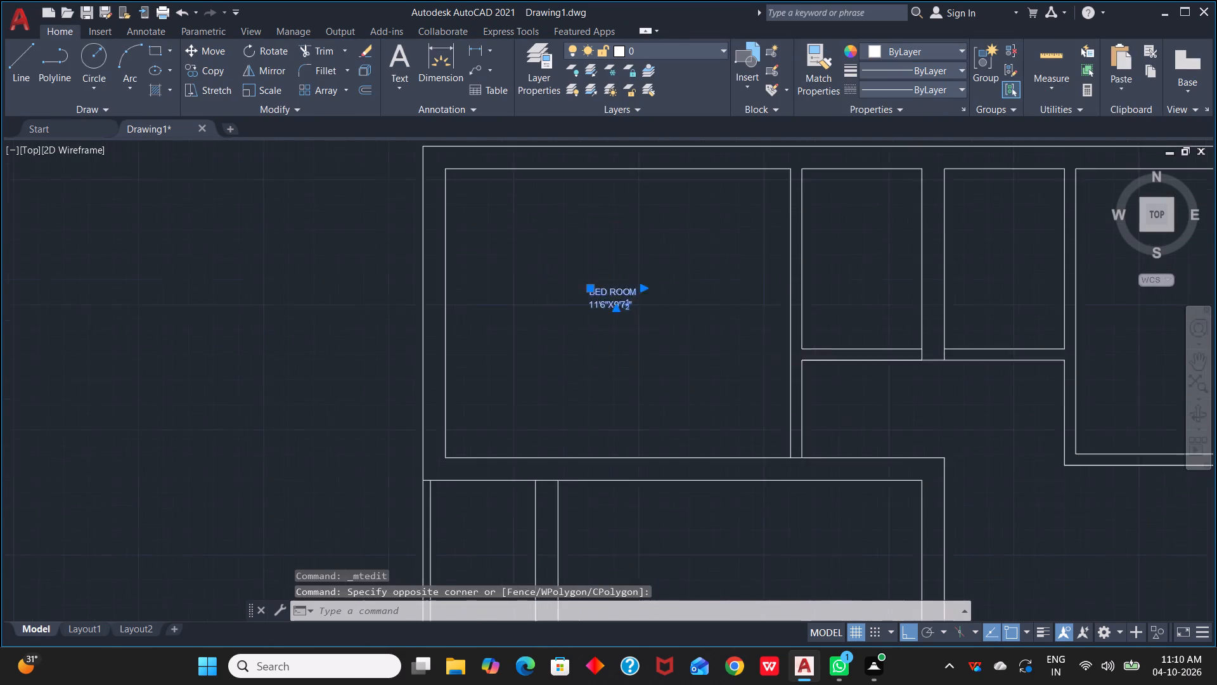
pyautogui.scroll(1, 595, 311)
pyautogui.moveTo(595, 311); pyautogui.dragTo(651, 357, button='middle')
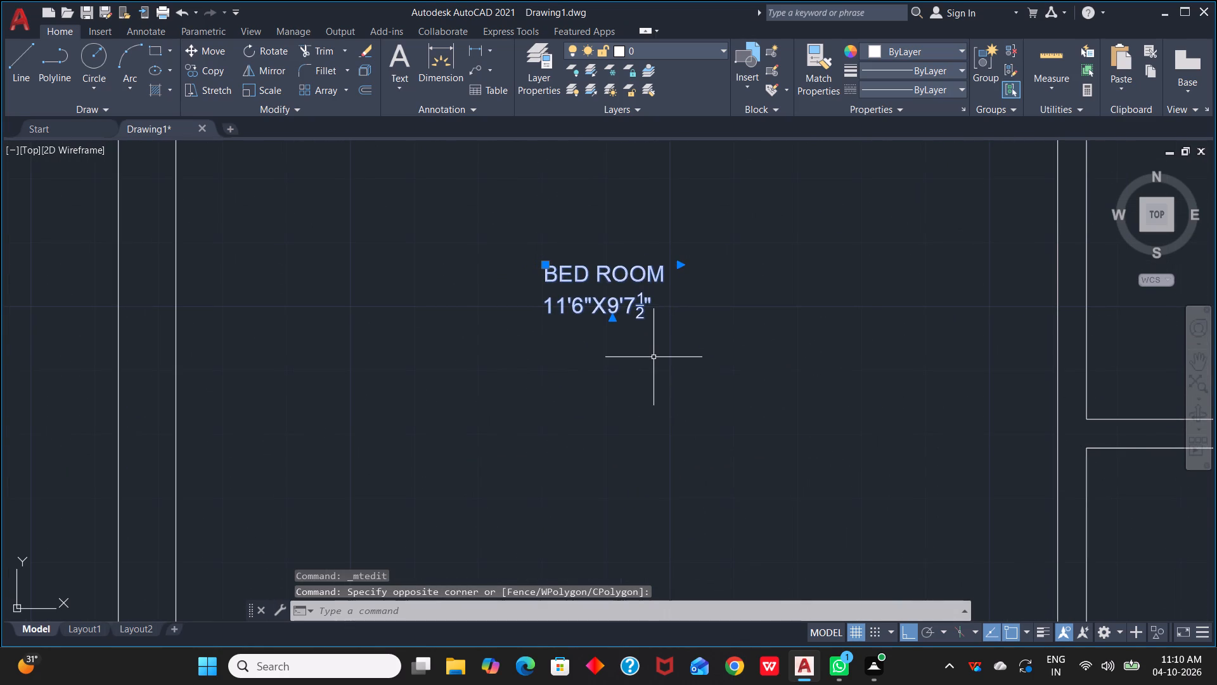
pyautogui.rightClick(604, 292)
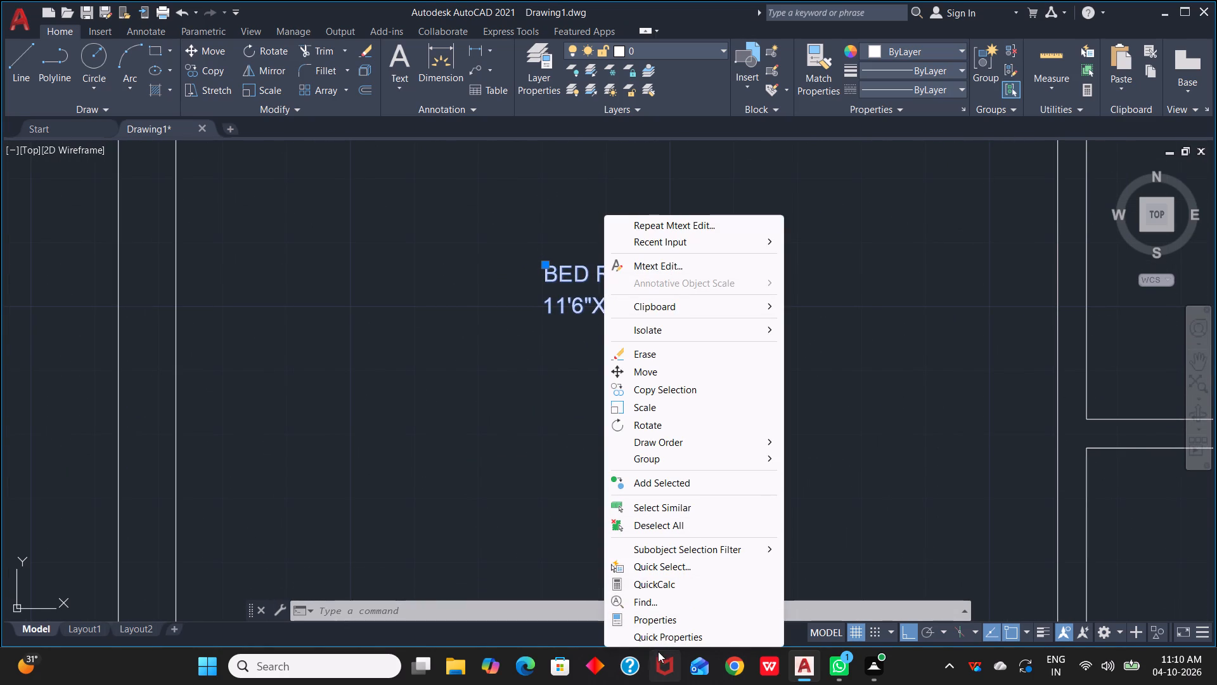
pyautogui.click(662, 643)
pyautogui.click(813, 629)
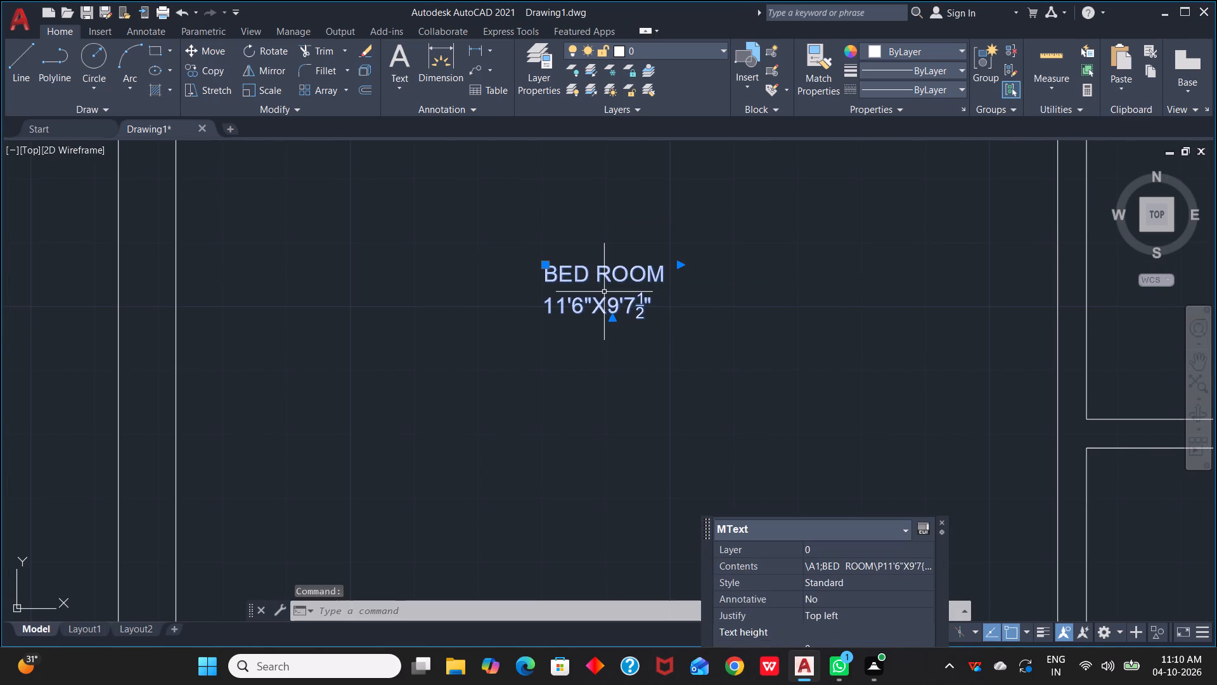
pyautogui.press('BackSpace')
pyautogui.write('5"')
pyautogui.press('Return')
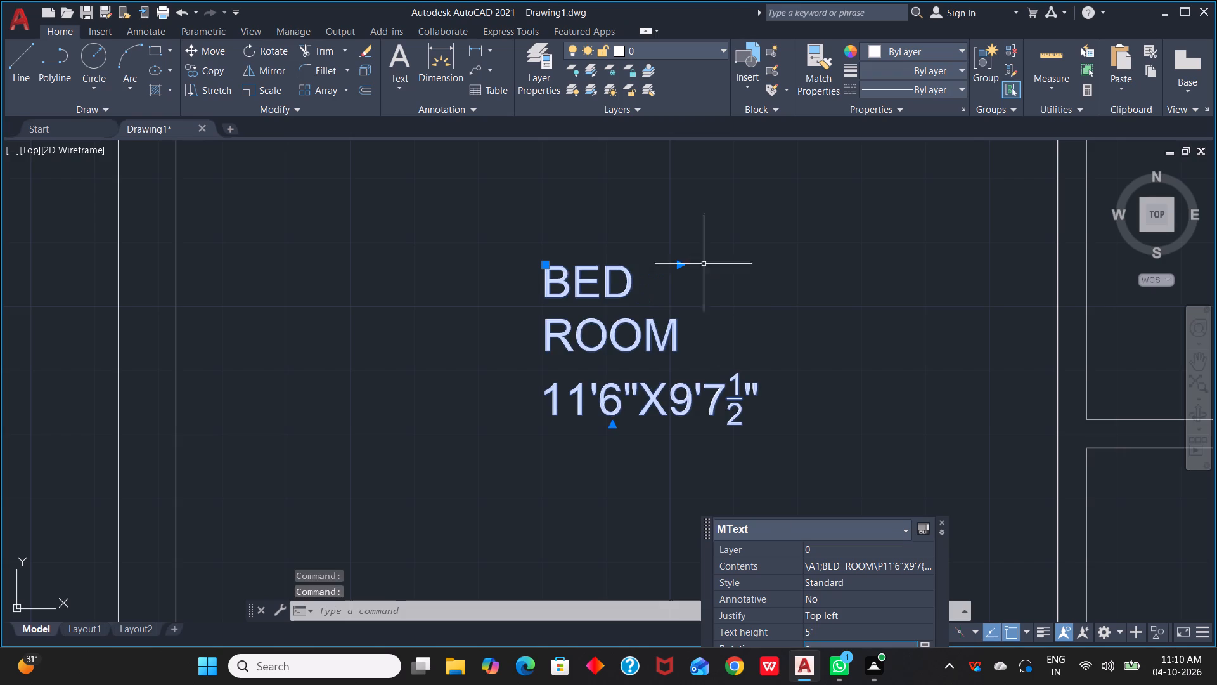
# Widen the bedroom label's text frame so that BED ROOM fits on one line, and deselect the label.
pyautogui.moveTo(681, 265); pyautogui.dragTo(764, 271)
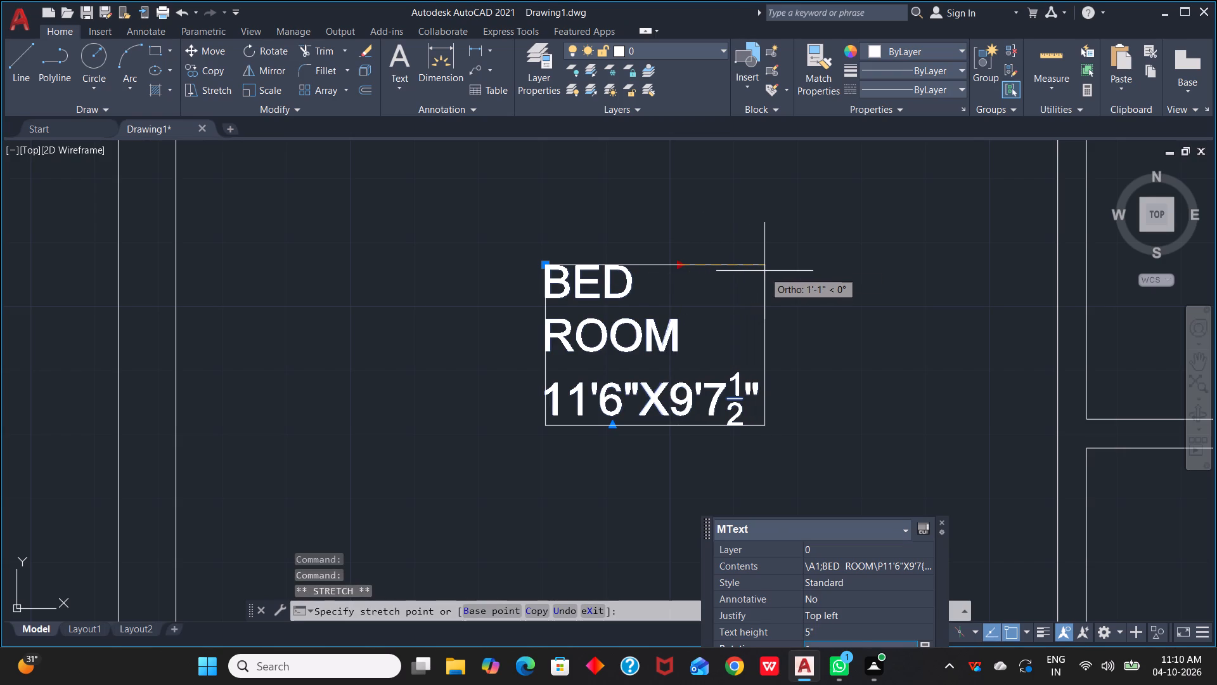
pyautogui.moveTo(764, 271); pyautogui.dragTo(792, 266)
pyautogui.click(792, 266)
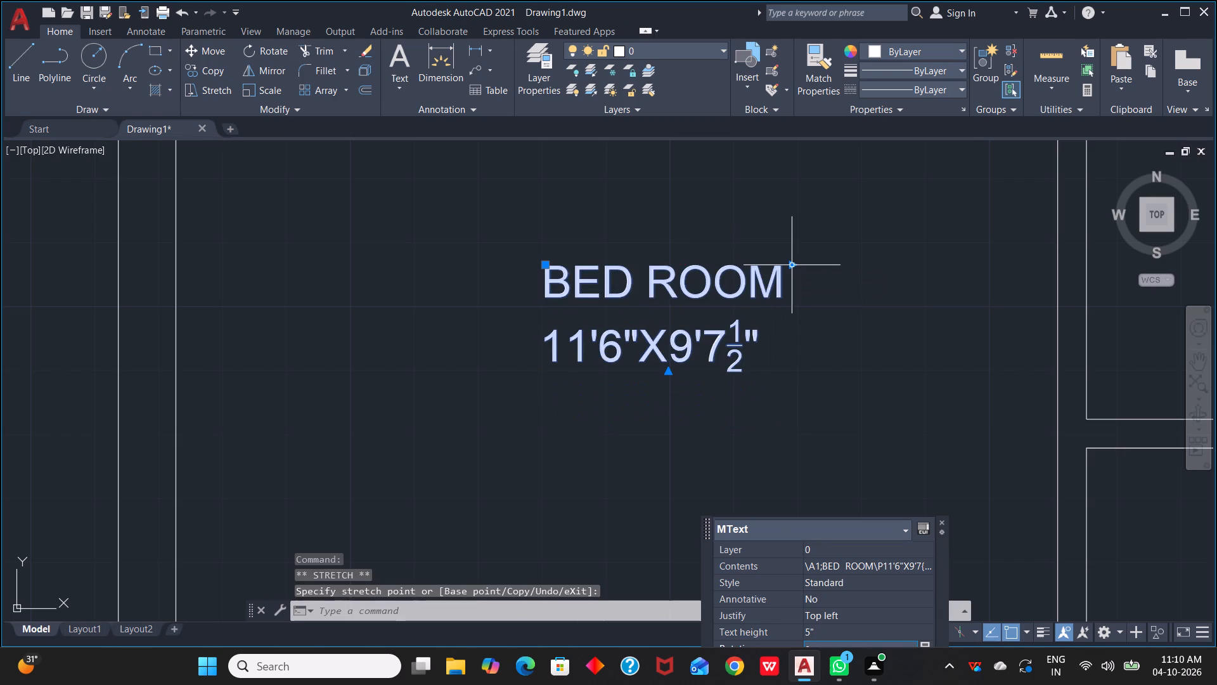
pyautogui.press('Escape')
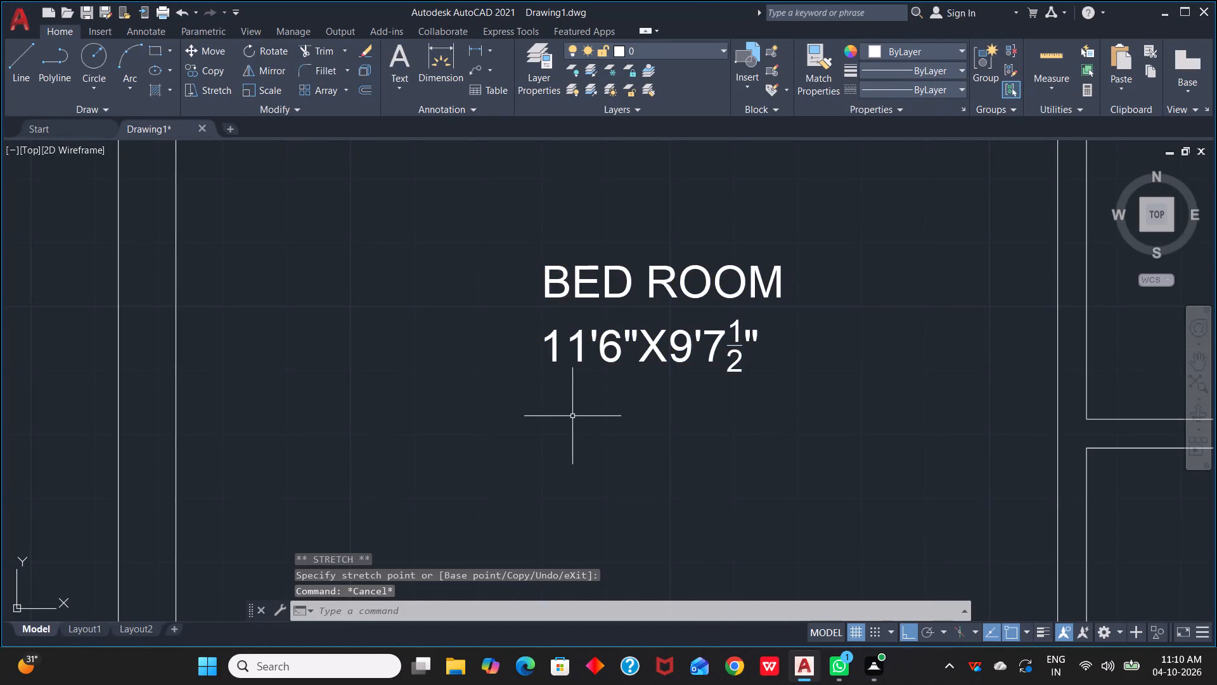
# Start a multiline text label in the small room directly east of the bedroom, with BATH as its first line.
pyautogui.scroll(-3, 741, 348)
pyautogui.moveTo(835, 388); pyautogui.dragTo(711, 293, button='middle')
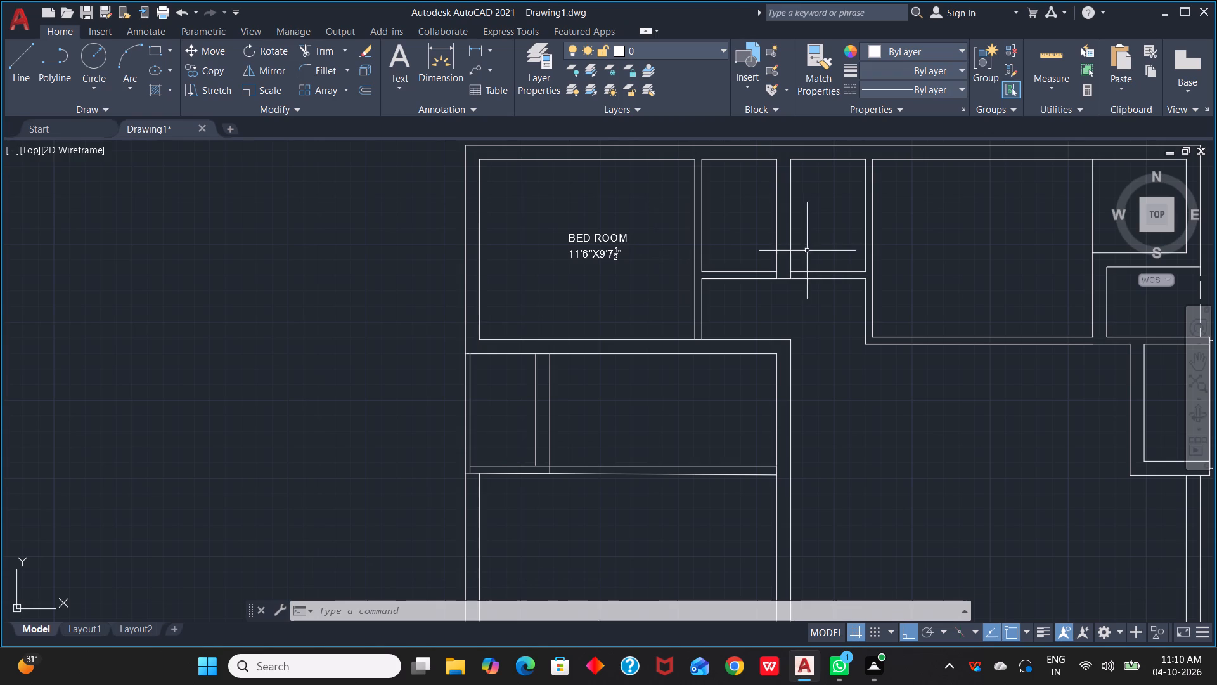
pyautogui.write('MT')
pyautogui.press('space')
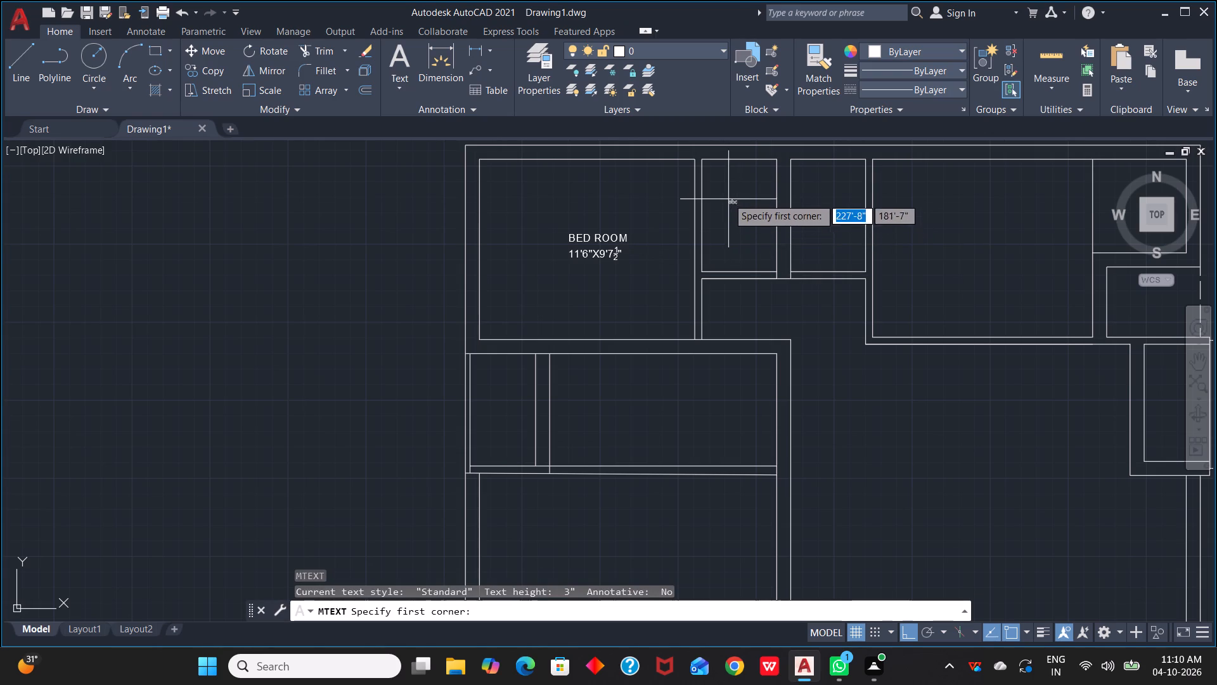
pyautogui.scroll(2, 730, 212)
pyautogui.click(721, 202)
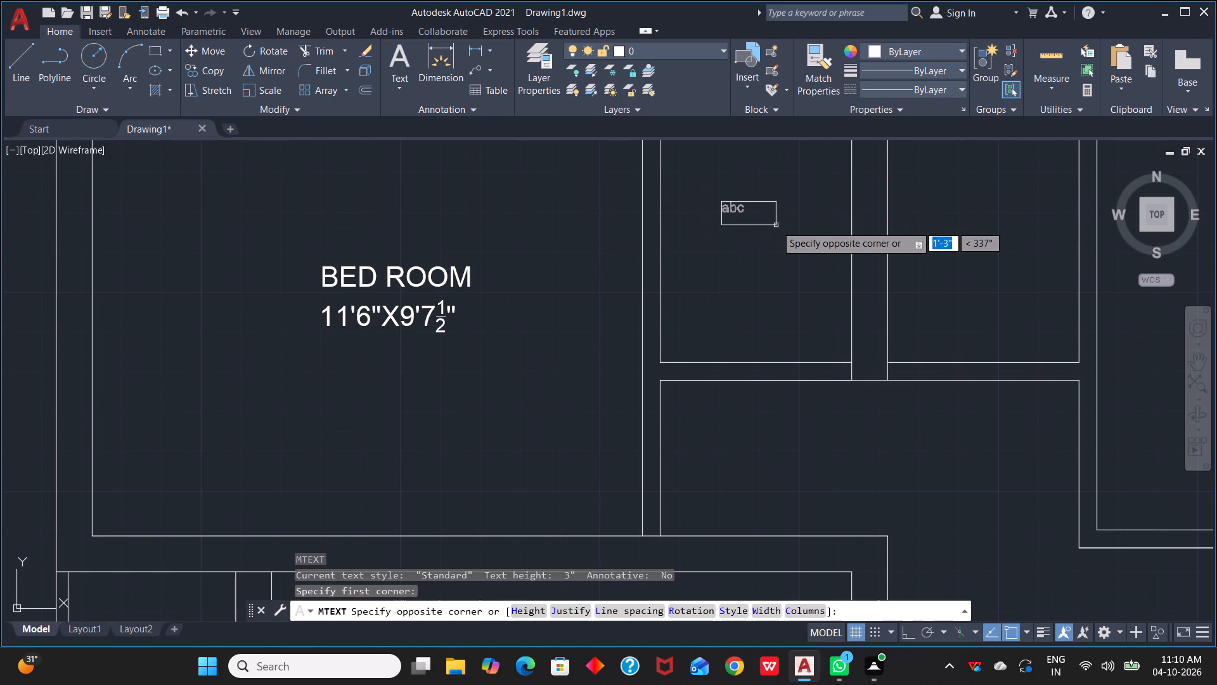
pyautogui.click(809, 234)
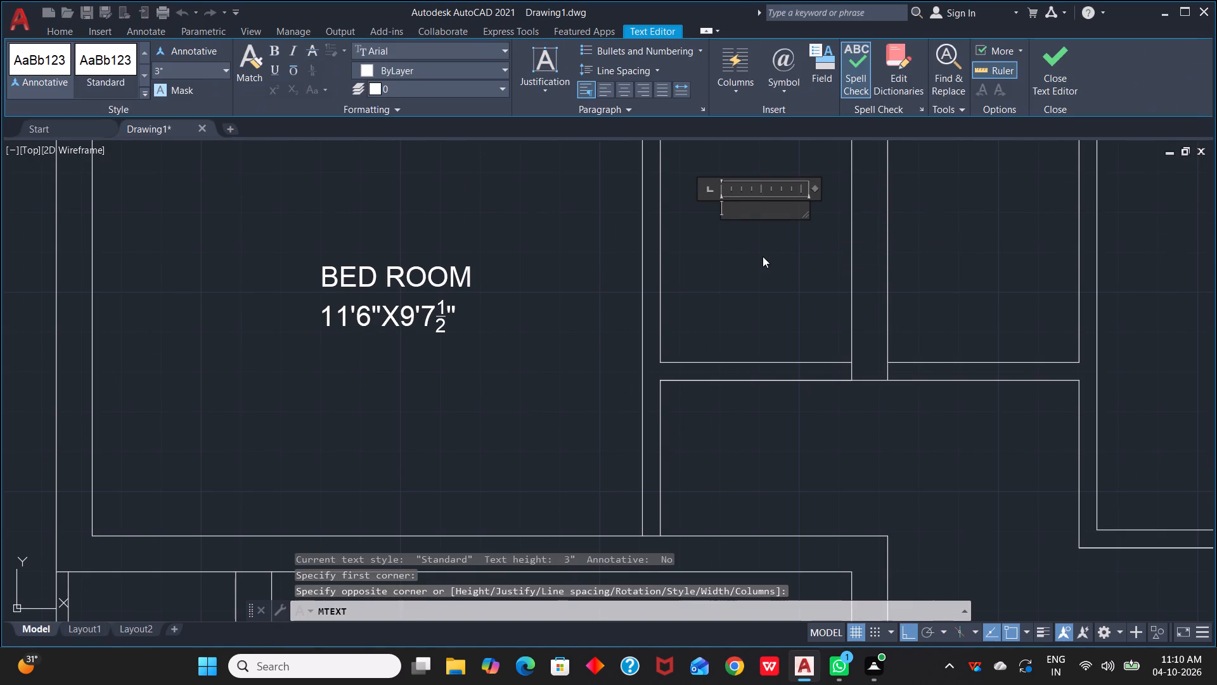
pyautogui.write('BATH')
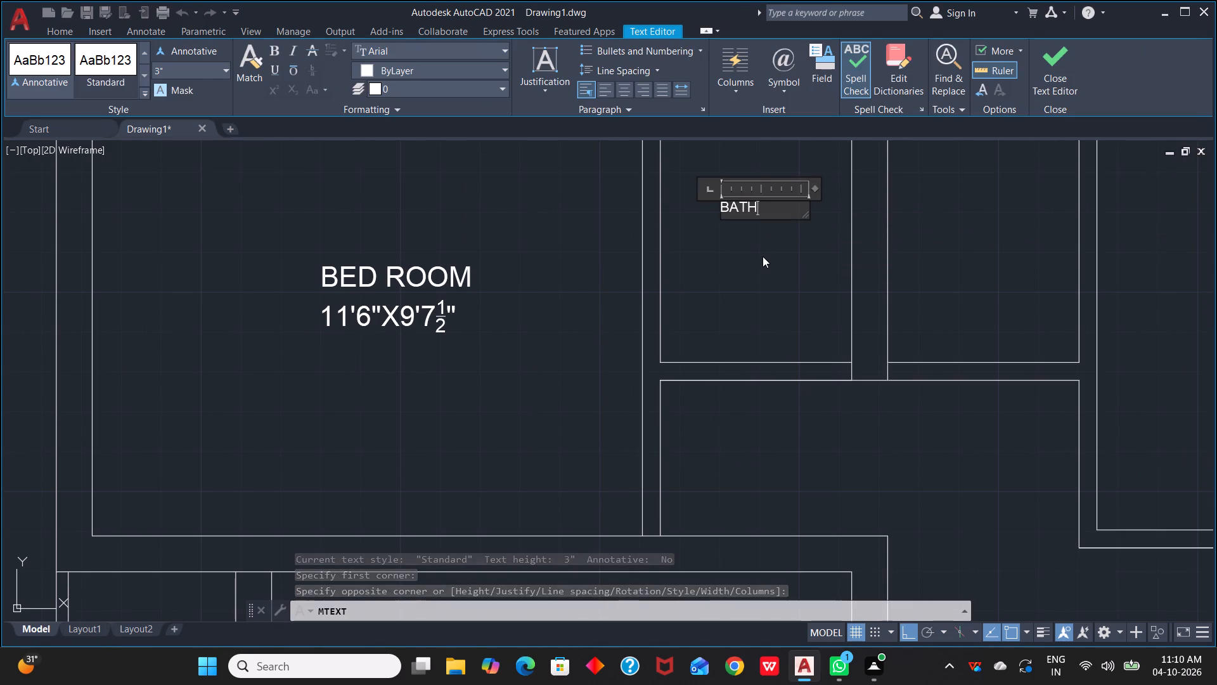
pyautogui.press('Return')
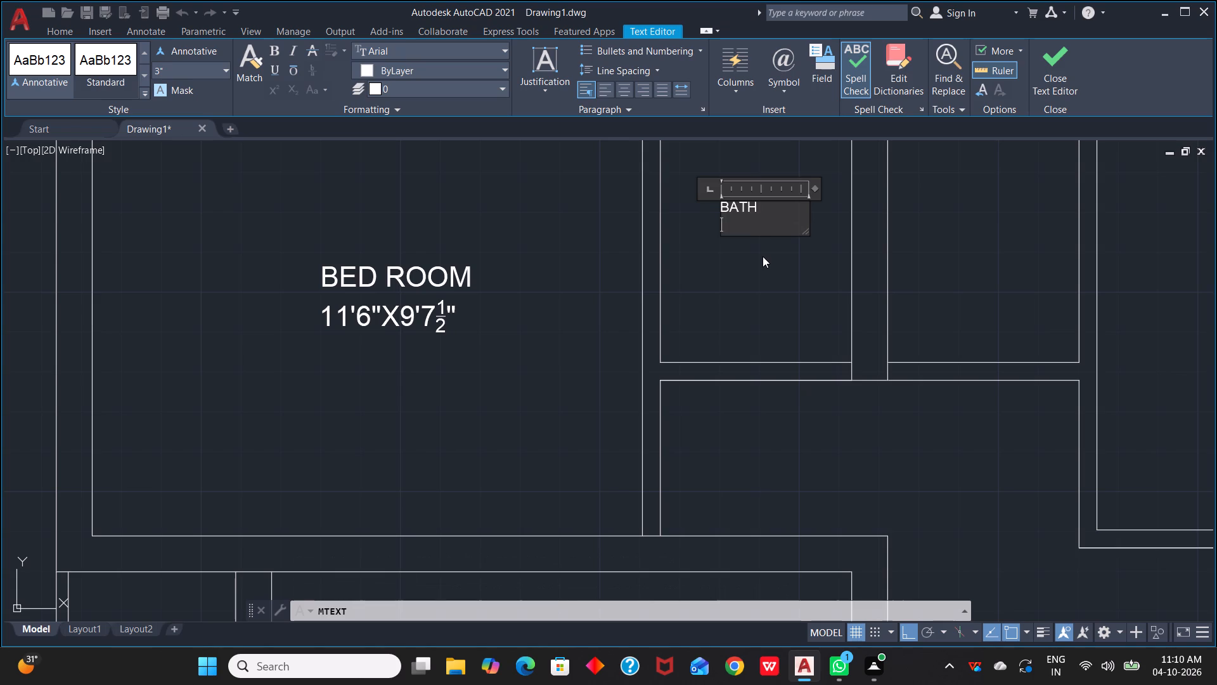
# Add the size 4'-0"X6'-0" as the bath label's second line and finish the text.
pyautogui.write("4'")
pyautogui.press('-')
pyautogui.write('0"')
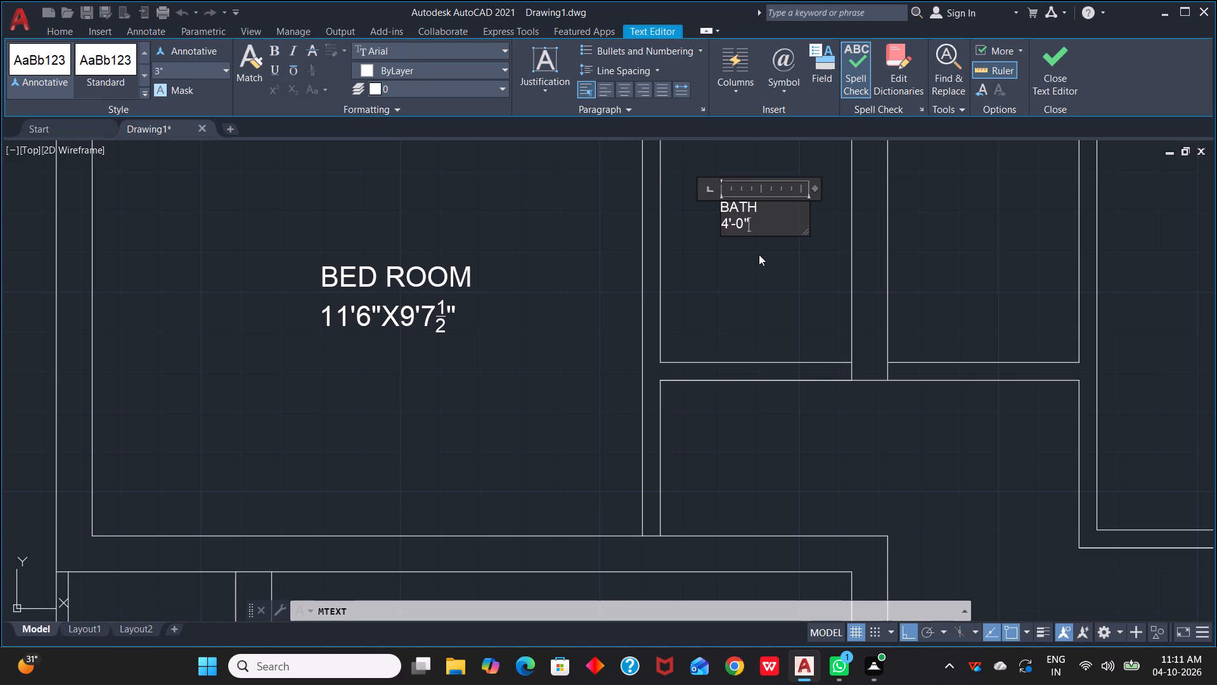
pyautogui.press('x')
pyautogui.press('6')
pyautogui.press("'")
pyautogui.press('*')
pyautogui.press('BackSpace')
pyautogui.press('-')
pyautogui.hotkey('shift', '"')
pyautogui.press('Left')
pyautogui.press('0')
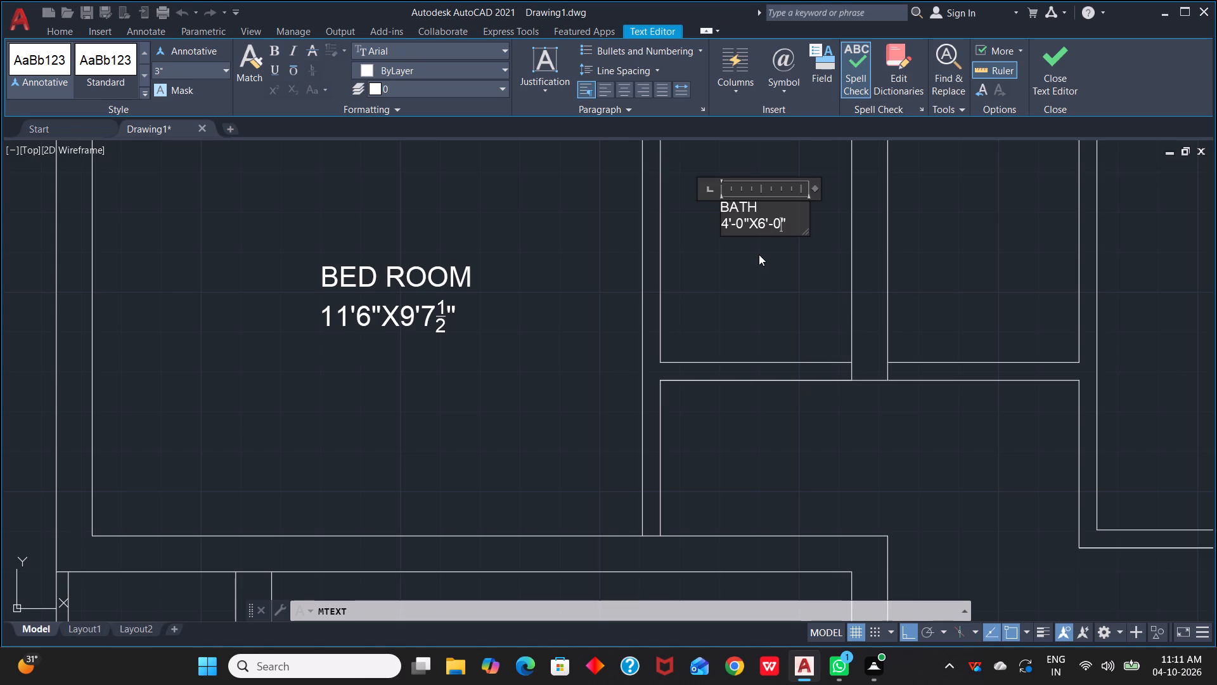
pyautogui.click(763, 264)
# Edit the bath label to indent BATH by three spaces so it sits centred above the size line.
pyautogui.click(756, 205)
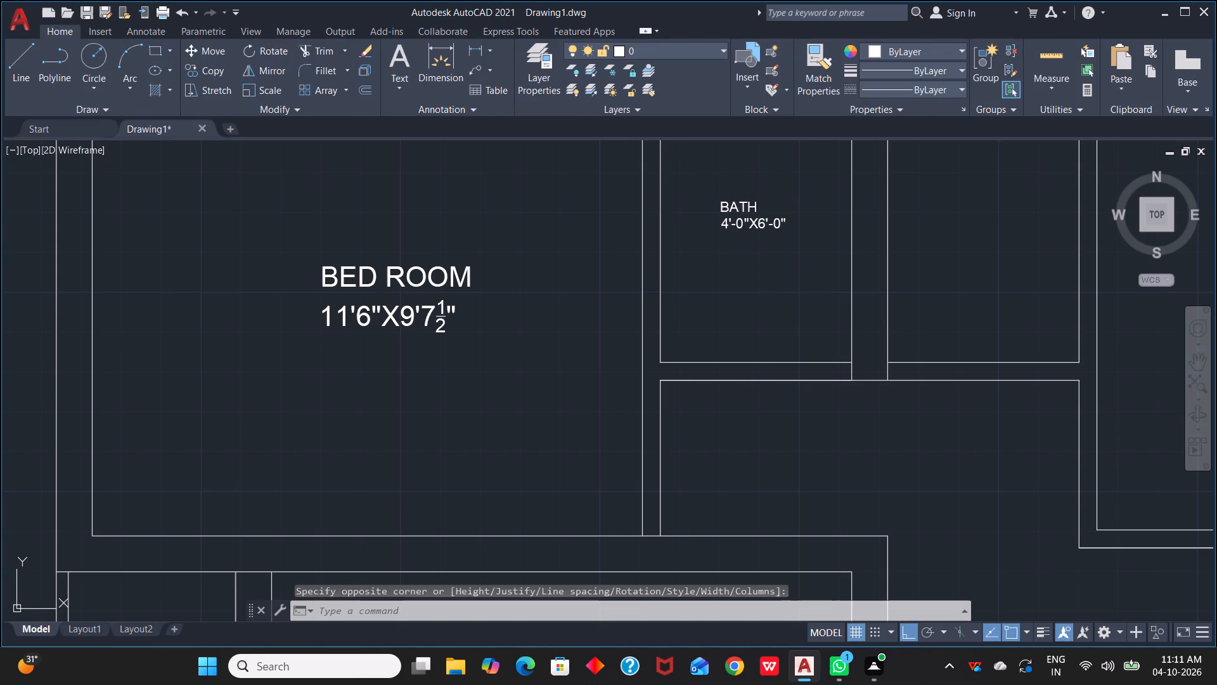
pyautogui.rightClick(747, 216)
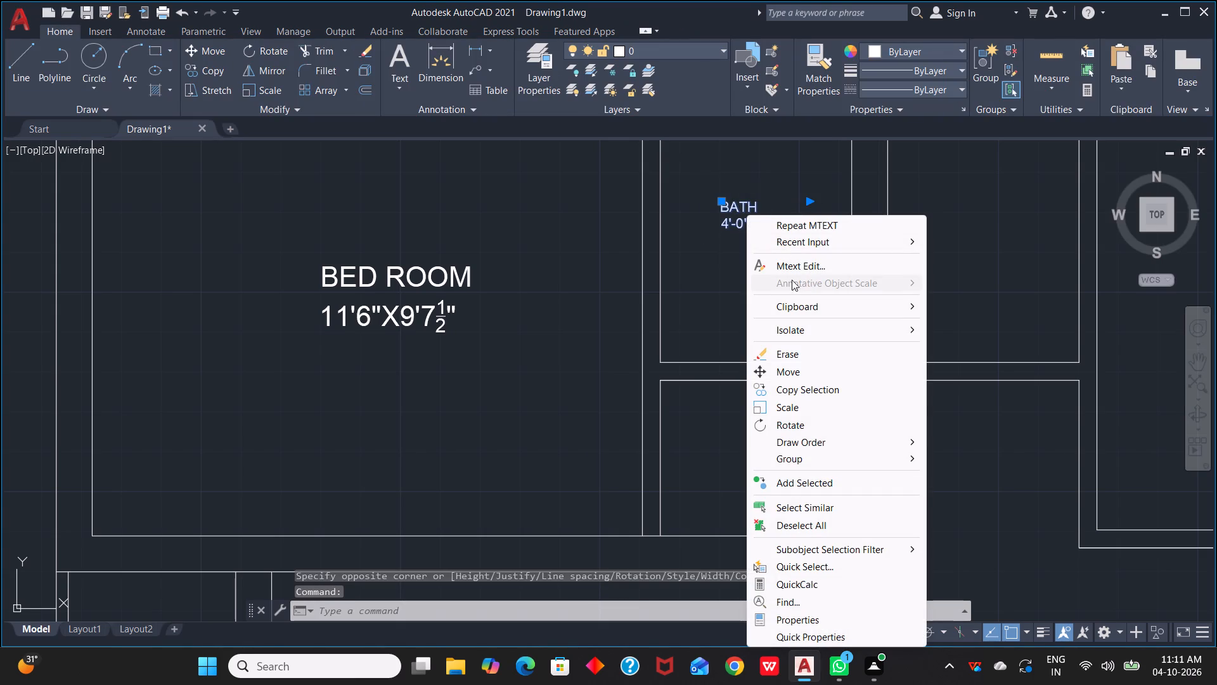
pyautogui.click(799, 263)
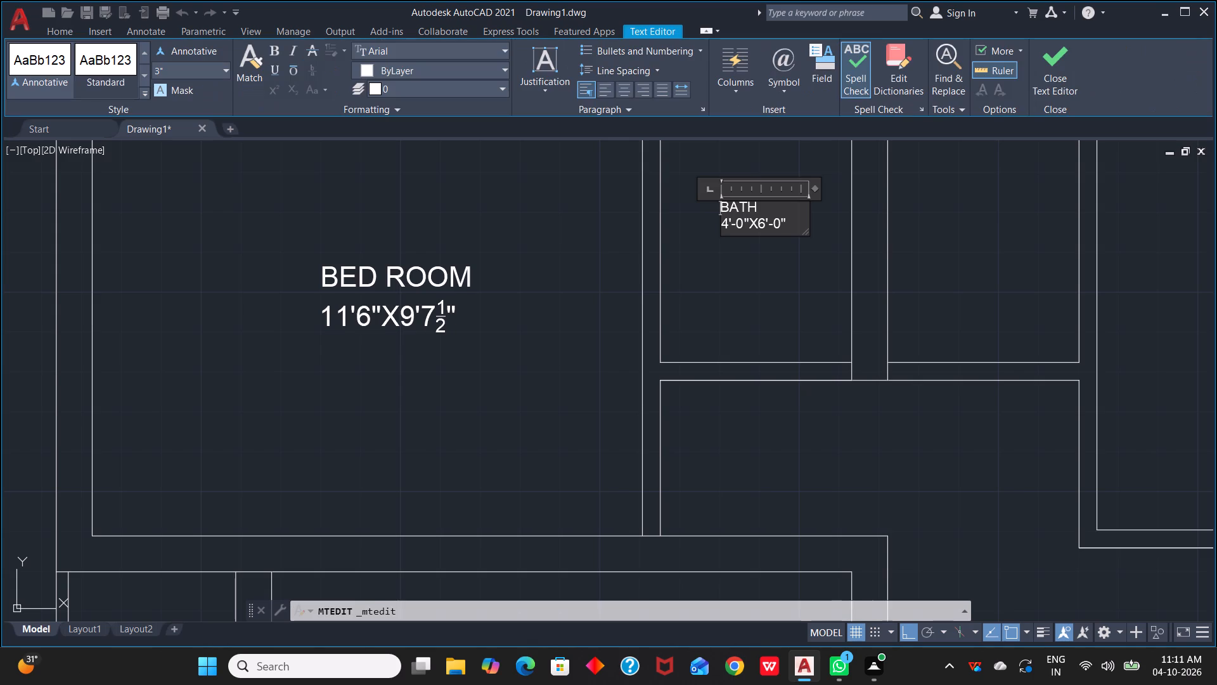
pyautogui.press('space')
pyautogui.press('space')
pyautogui.press('space')
pyautogui.press('space')
pyautogui.press('BackSpace')
pyautogui.click(783, 273)
# Narrow the bath label's text frame to about the width of its size line, and deselect the label.
pyautogui.click(702, 174)
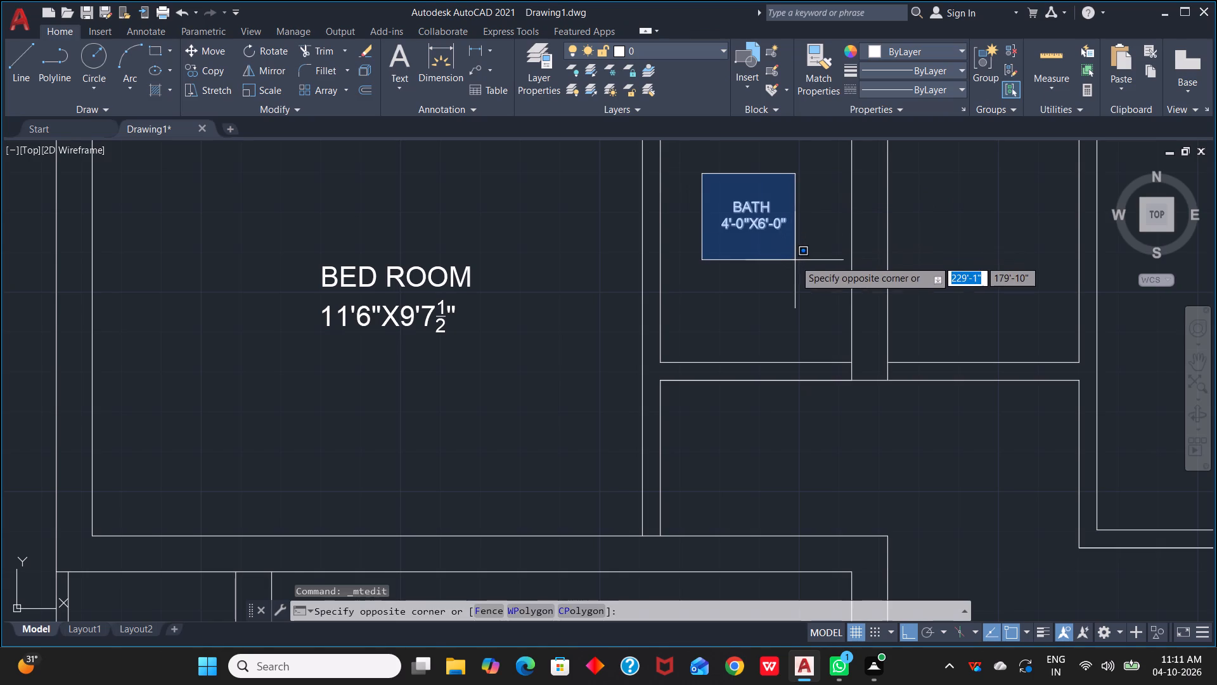
pyautogui.click(795, 260)
pyautogui.moveTo(813, 199); pyautogui.dragTo(783, 203)
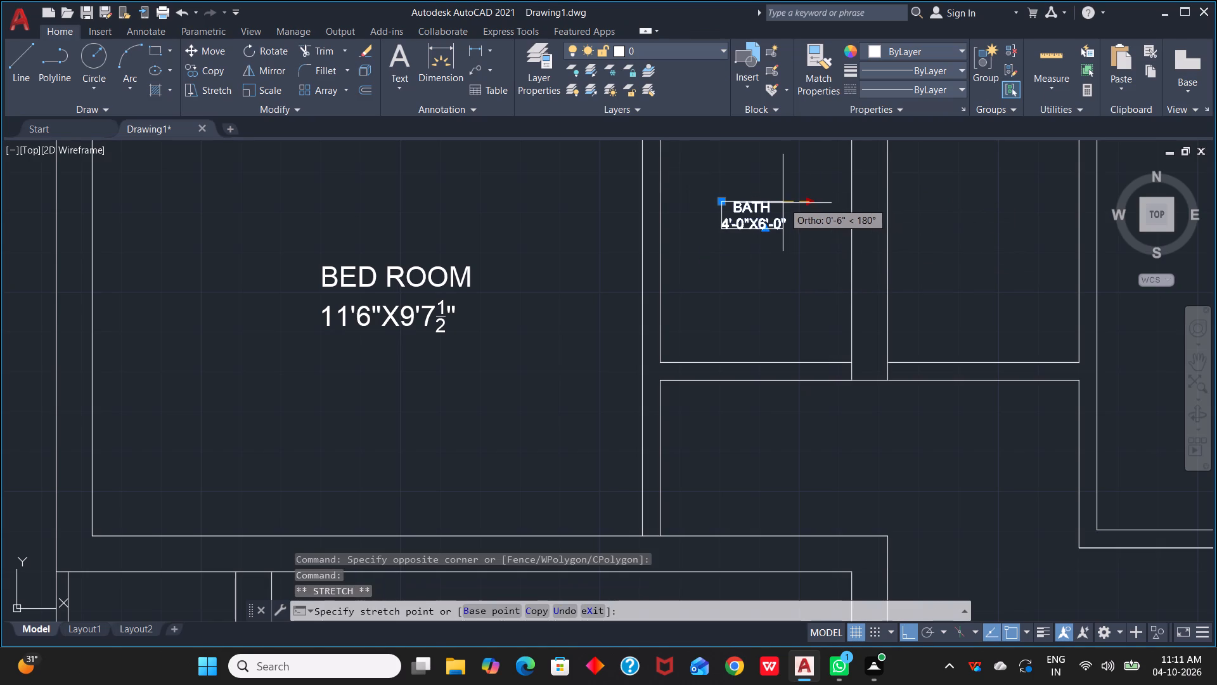
pyautogui.moveTo(783, 203); pyautogui.dragTo(789, 203)
pyautogui.click(789, 203)
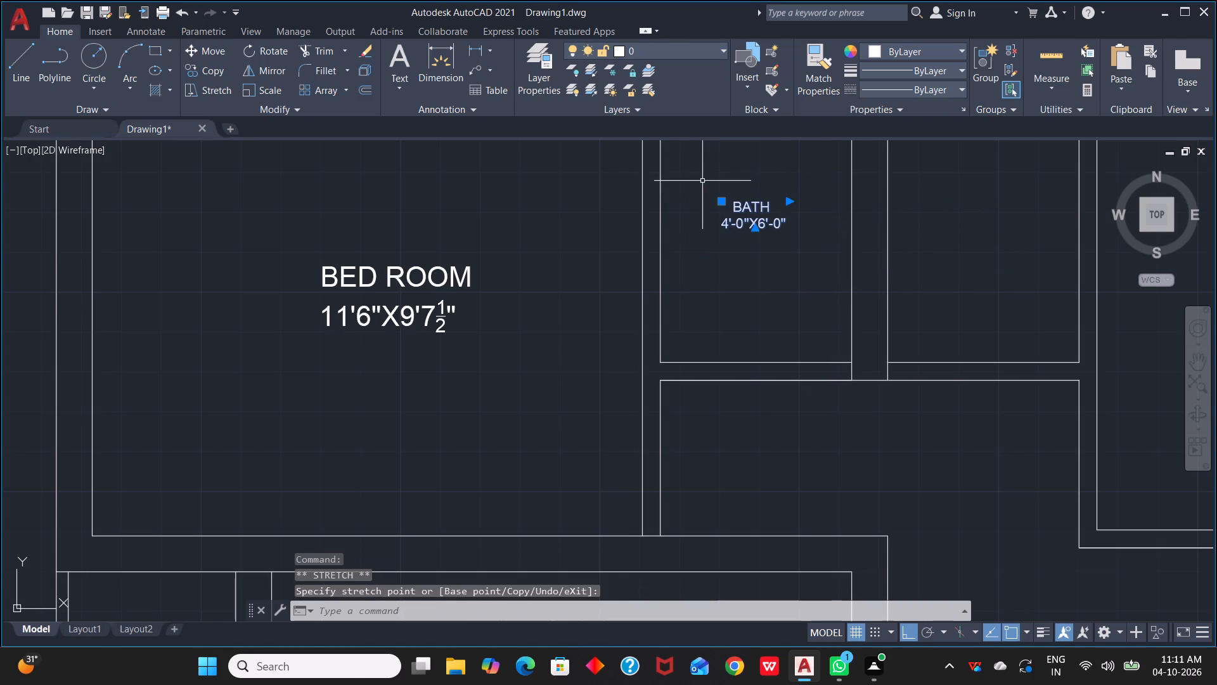
pyautogui.press('Escape')
# Copy the bath label horizontally into the adjoining small room to the east.
pyautogui.click(712, 191)
pyautogui.click(816, 263)
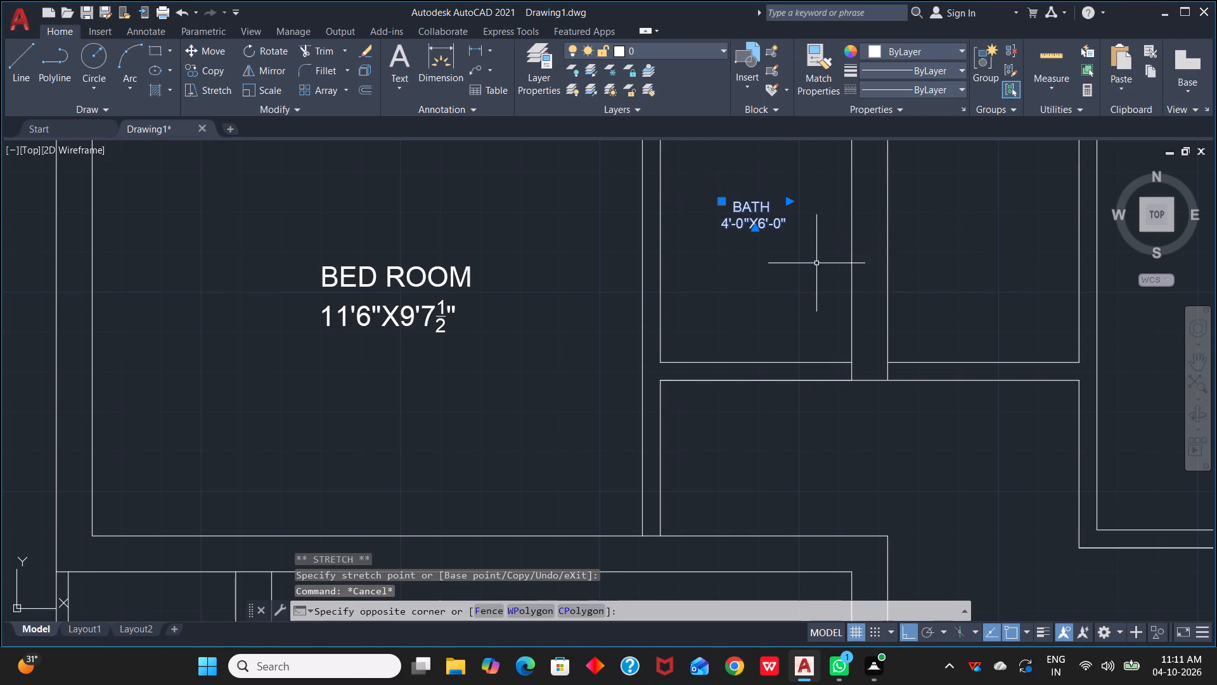
pyautogui.press('c')
pyautogui.press('o')
pyautogui.press('space')
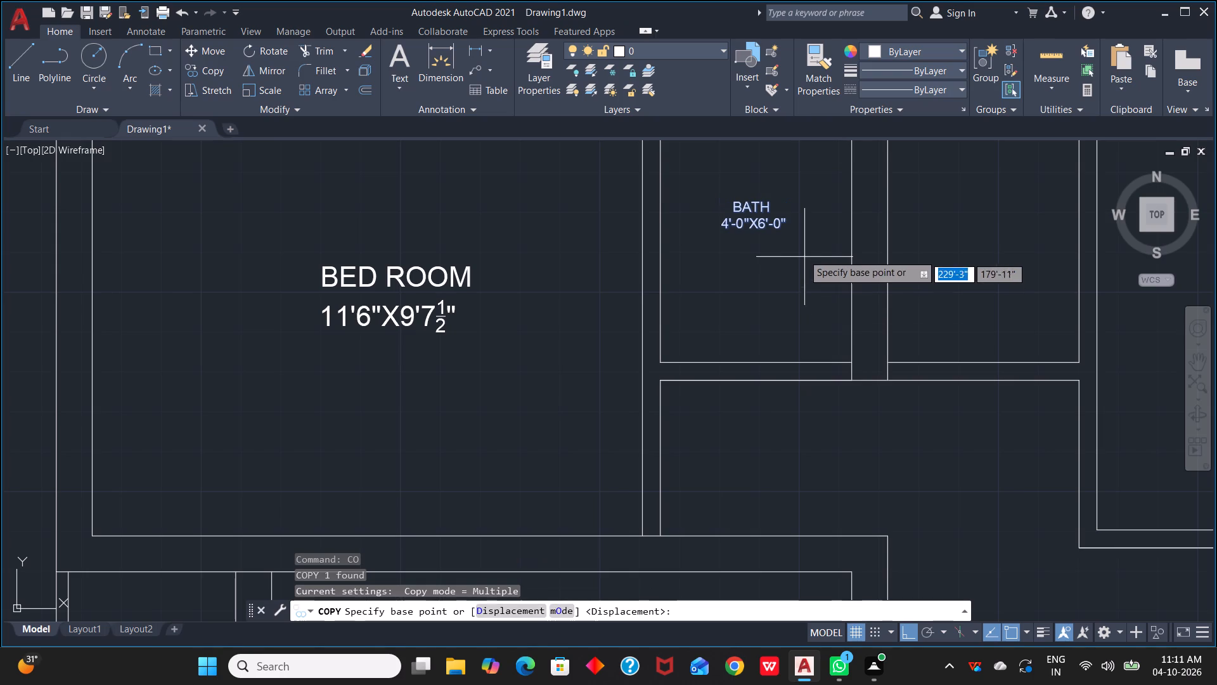
pyautogui.click(729, 203)
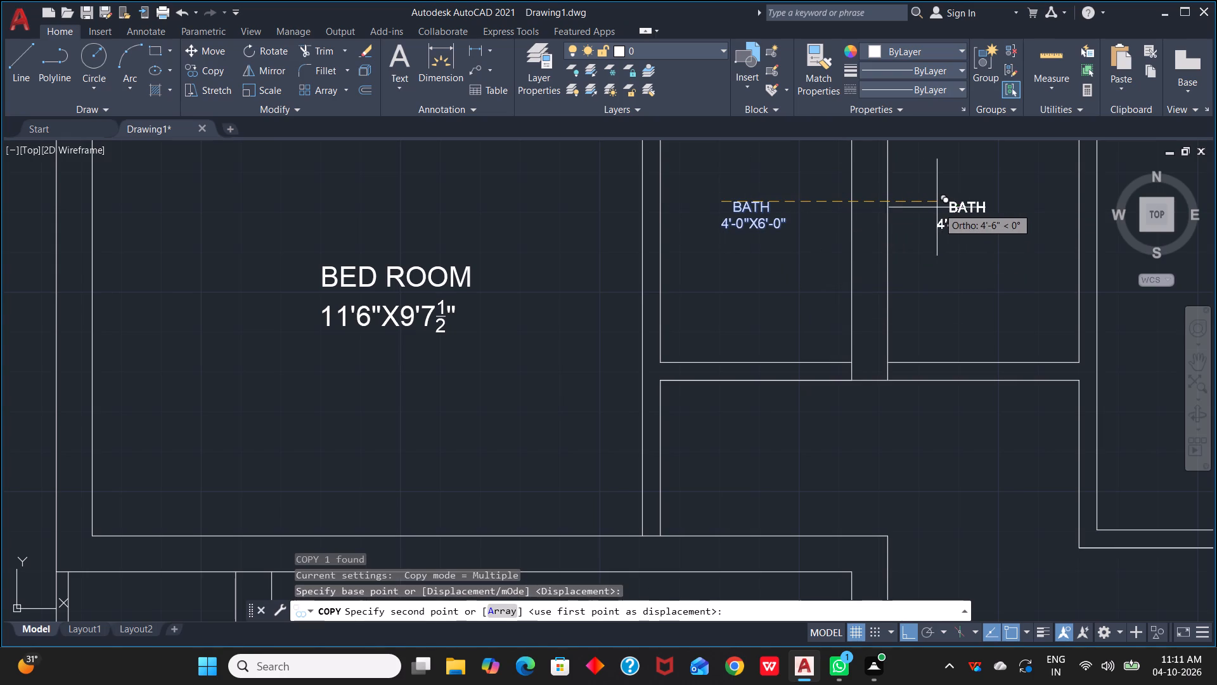
pyautogui.click(953, 204)
pyautogui.press('Escape')
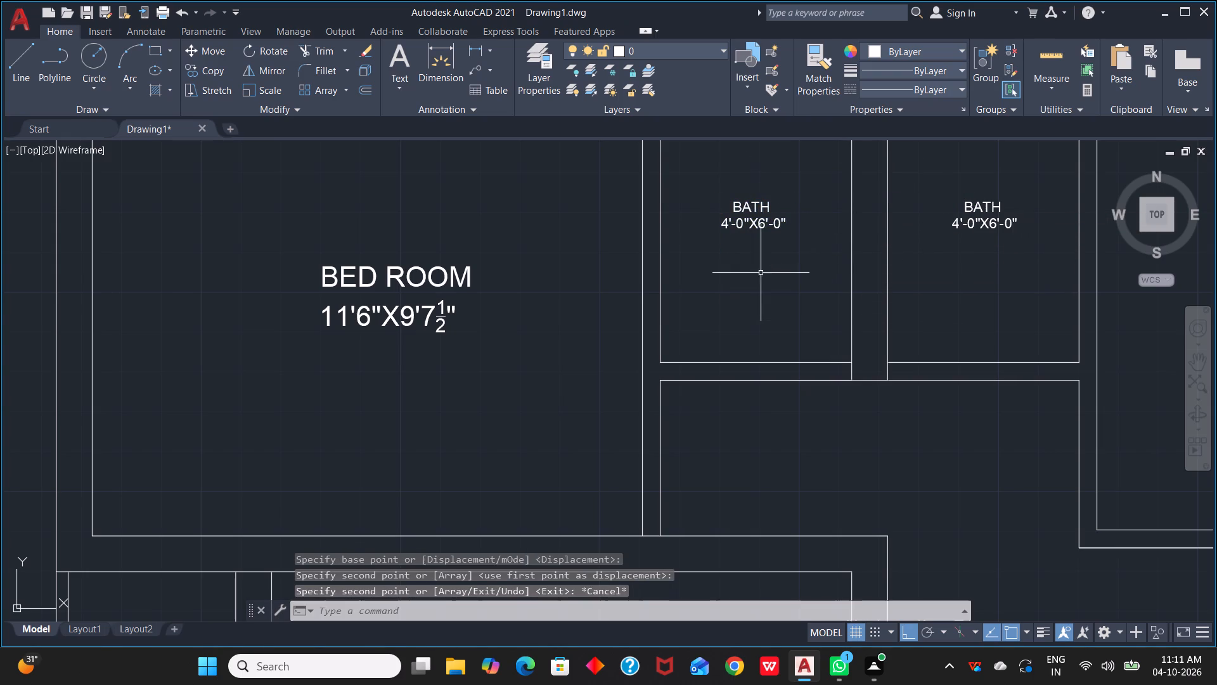
# Edit the bedroom label's size line to add hyphens between feet and inches, making it 11'-6"X9'-7 1/2".
pyautogui.rightClick(359, 322)
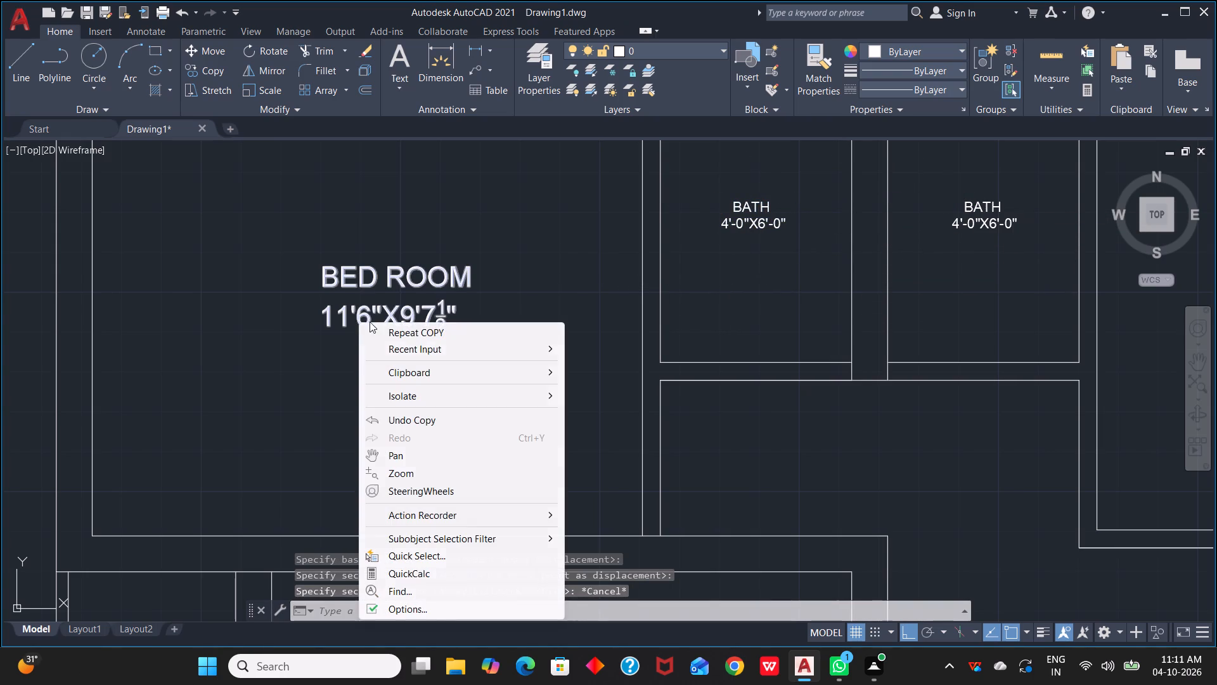
pyautogui.click(607, 256)
pyautogui.click(385, 281)
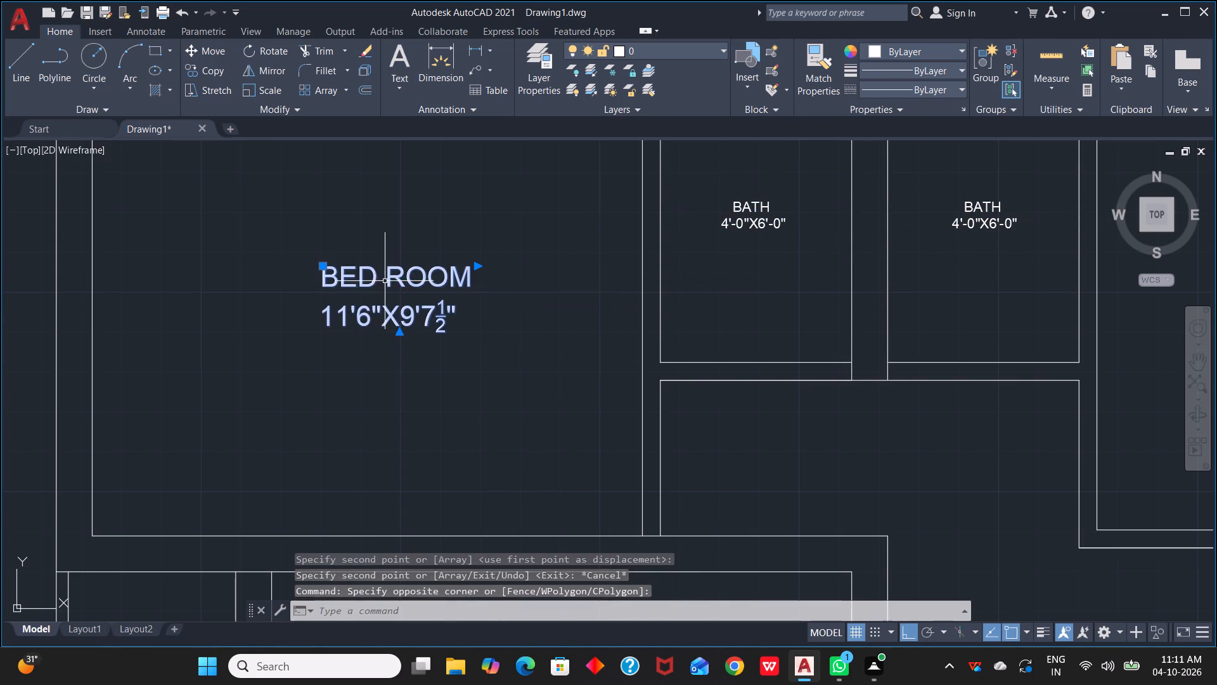
pyautogui.rightClick(396, 294)
pyautogui.click(466, 270)
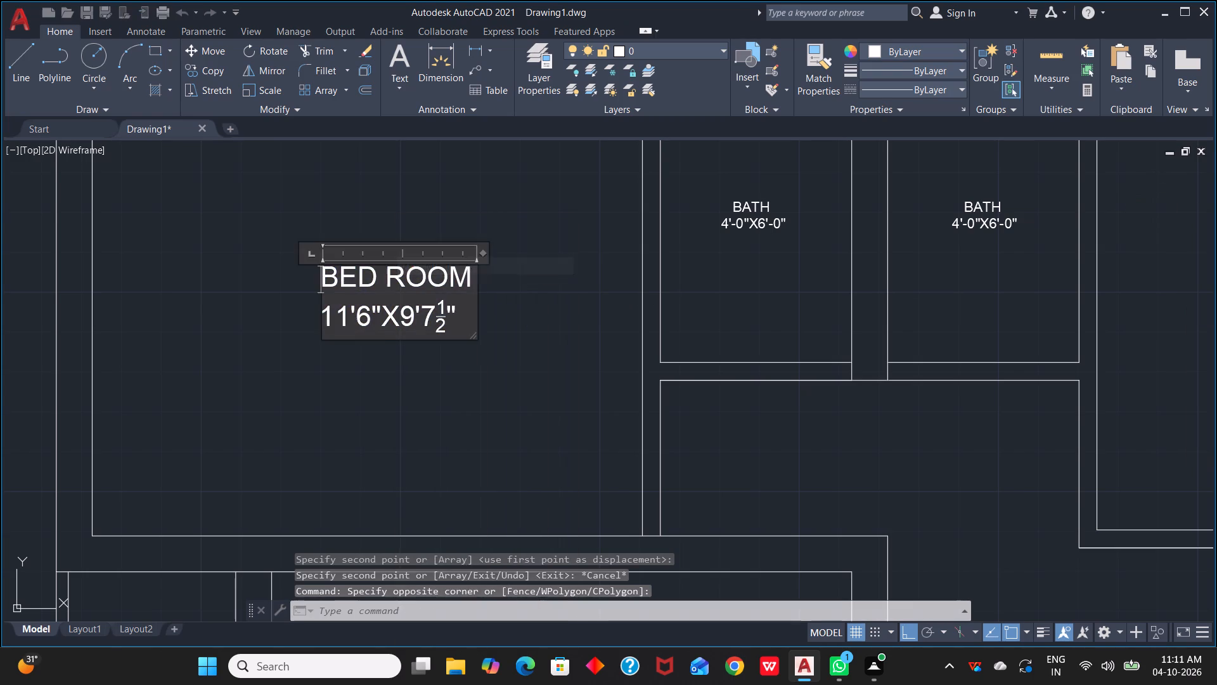
pyautogui.click(352, 316)
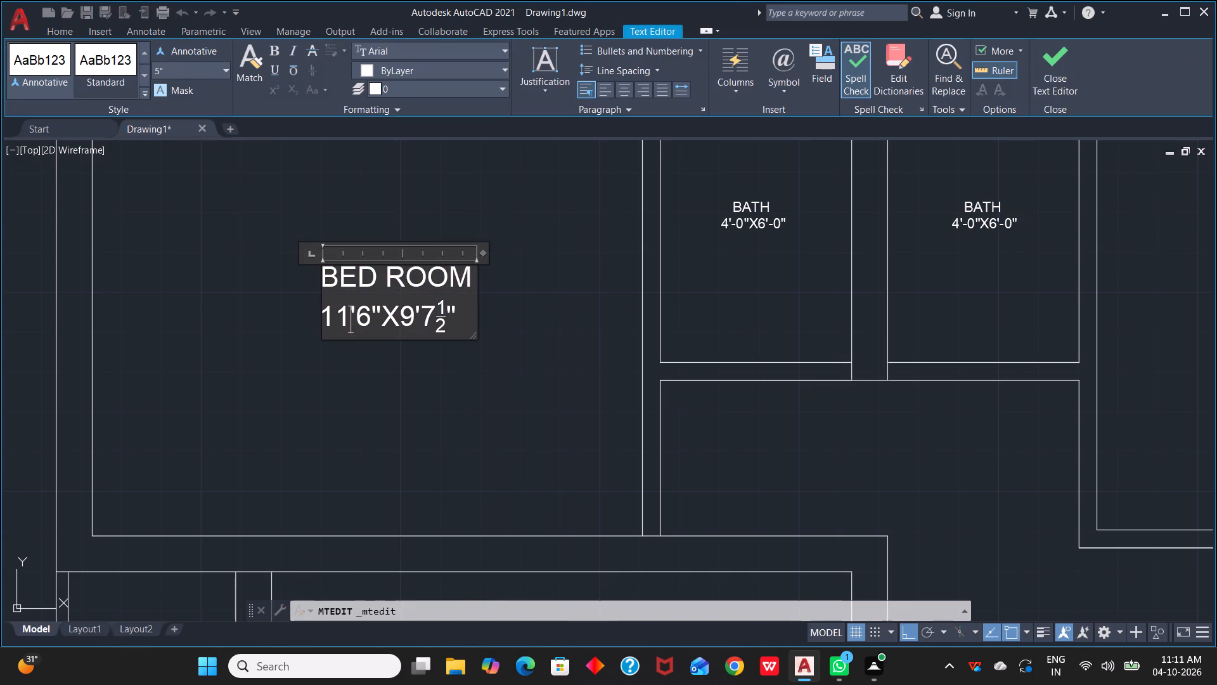
pyautogui.click(359, 311)
pyautogui.press('-')
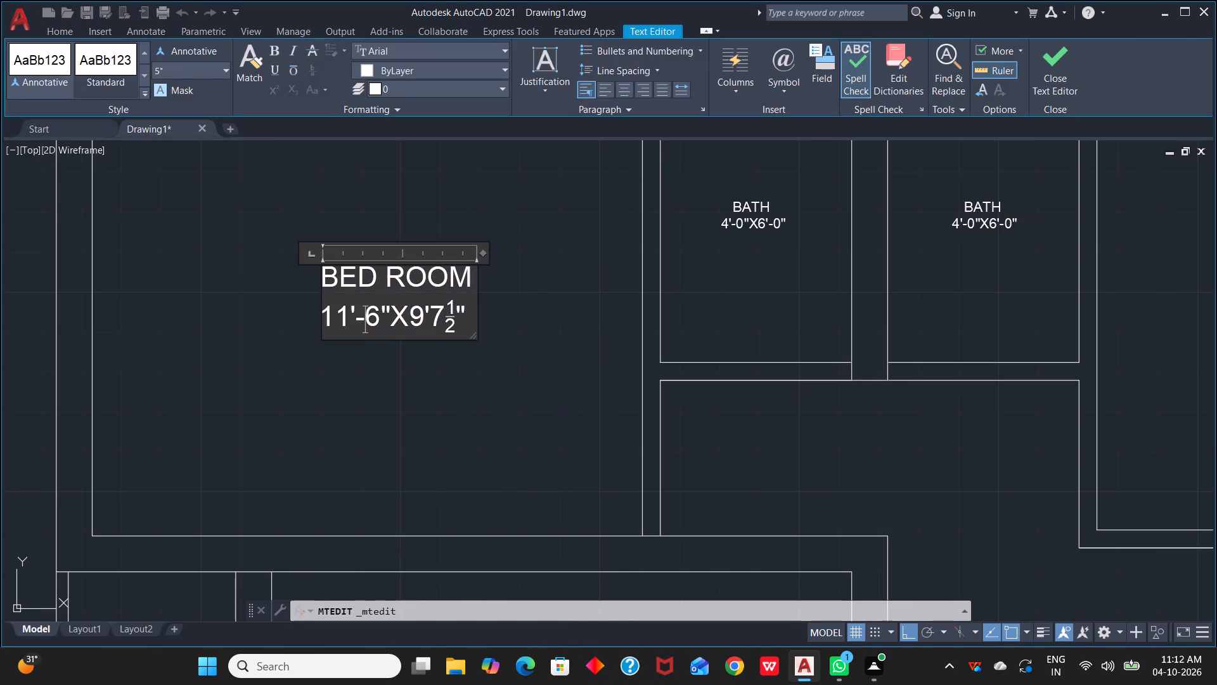
pyautogui.click(431, 314)
pyautogui.press('-')
pyautogui.click(469, 355)
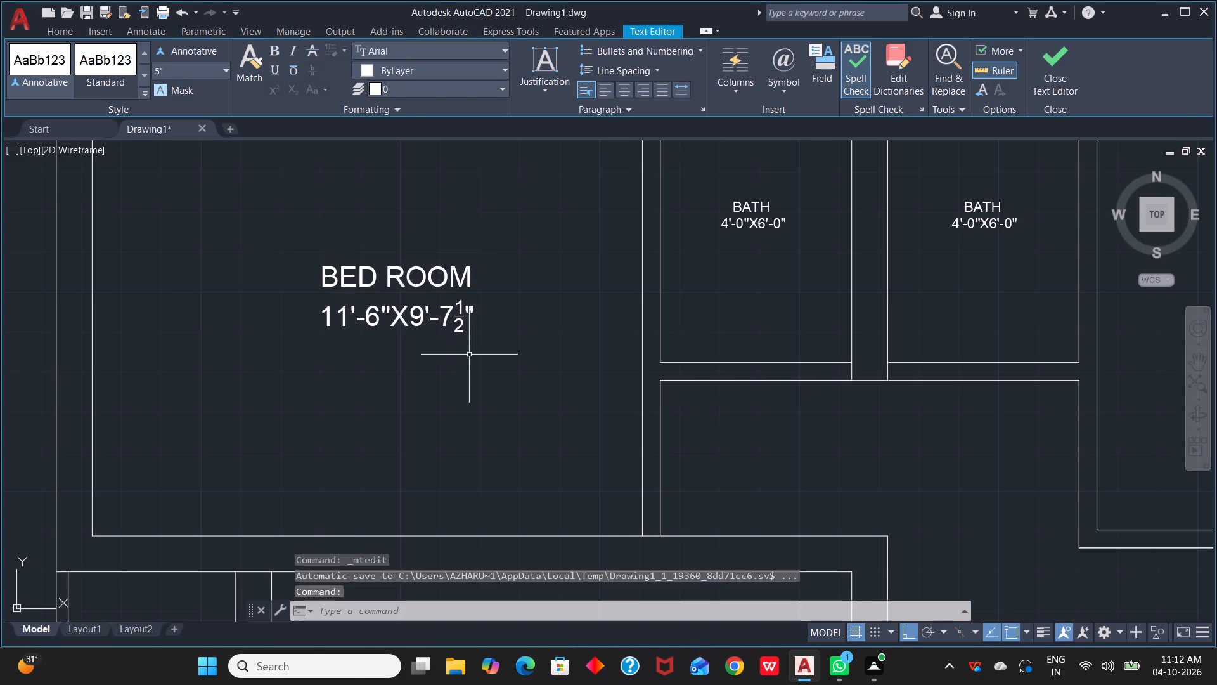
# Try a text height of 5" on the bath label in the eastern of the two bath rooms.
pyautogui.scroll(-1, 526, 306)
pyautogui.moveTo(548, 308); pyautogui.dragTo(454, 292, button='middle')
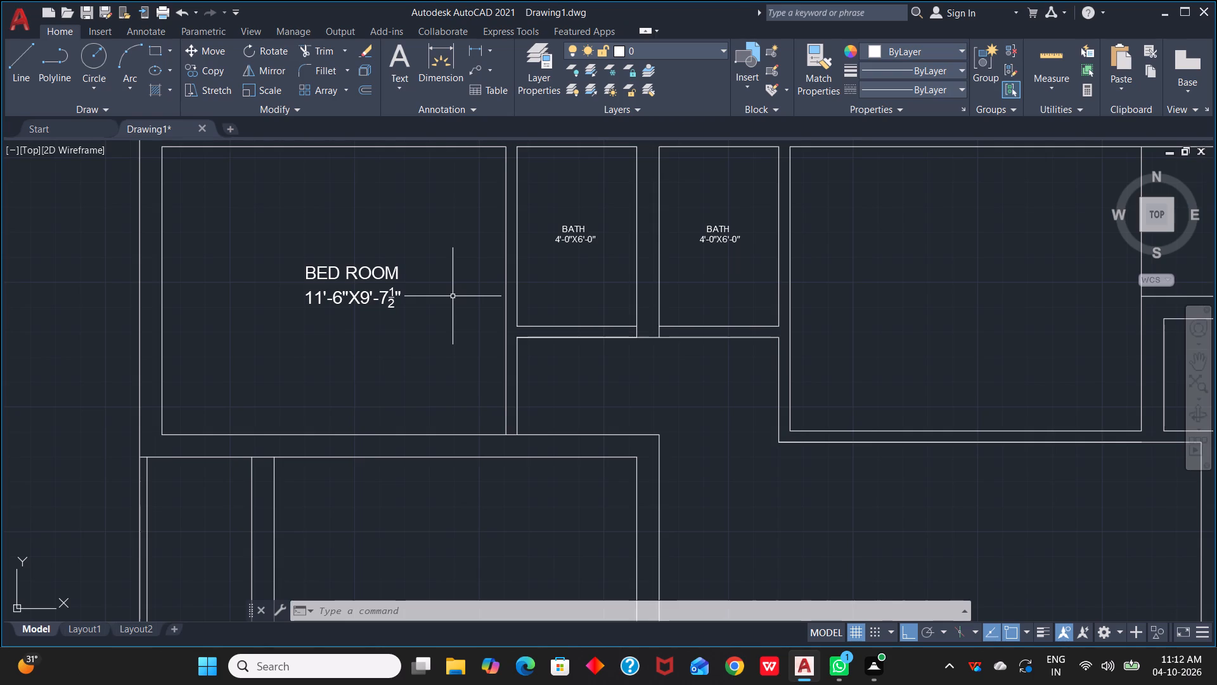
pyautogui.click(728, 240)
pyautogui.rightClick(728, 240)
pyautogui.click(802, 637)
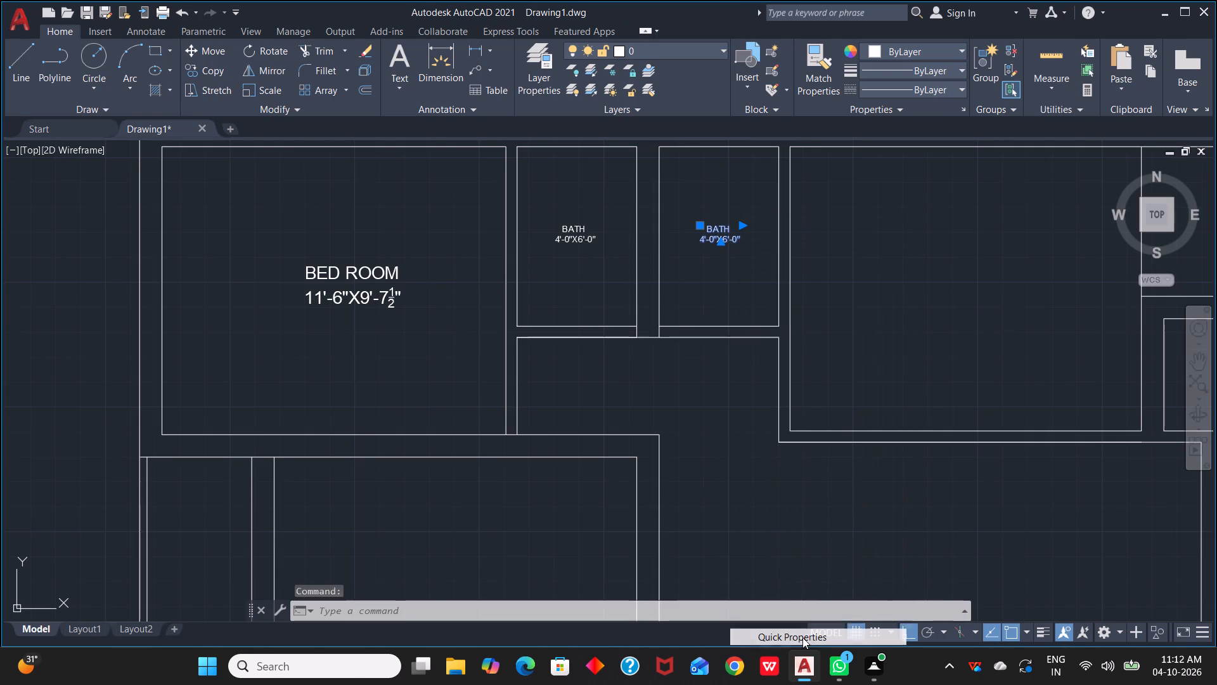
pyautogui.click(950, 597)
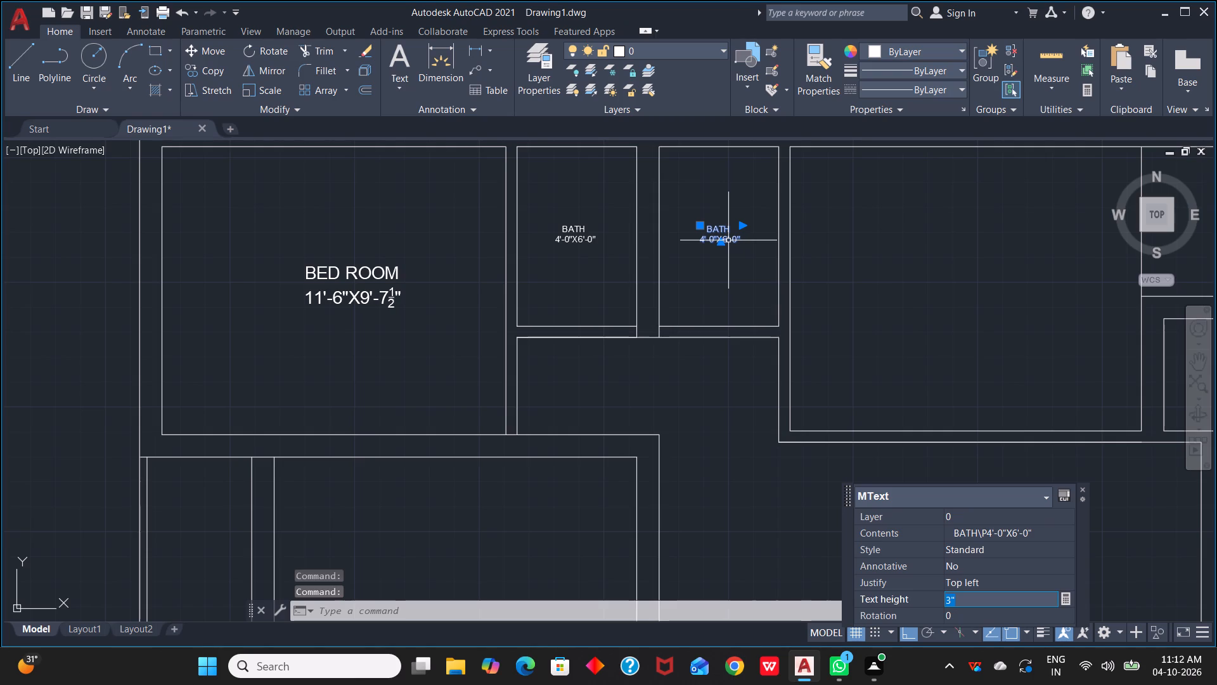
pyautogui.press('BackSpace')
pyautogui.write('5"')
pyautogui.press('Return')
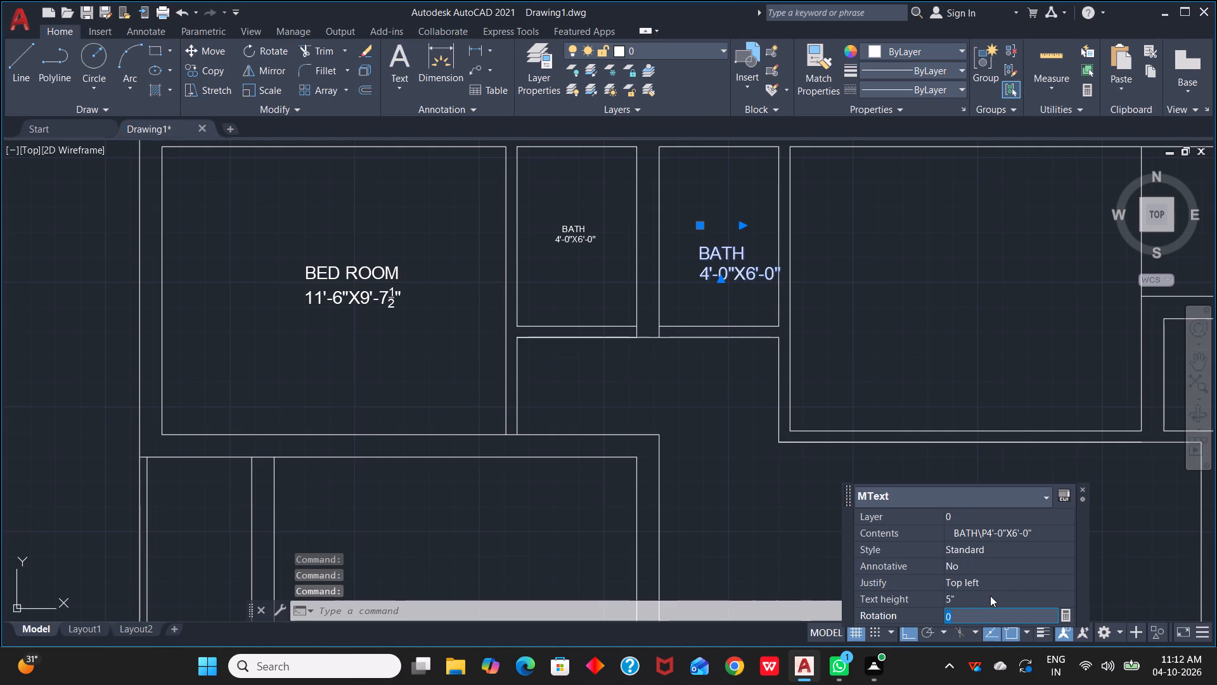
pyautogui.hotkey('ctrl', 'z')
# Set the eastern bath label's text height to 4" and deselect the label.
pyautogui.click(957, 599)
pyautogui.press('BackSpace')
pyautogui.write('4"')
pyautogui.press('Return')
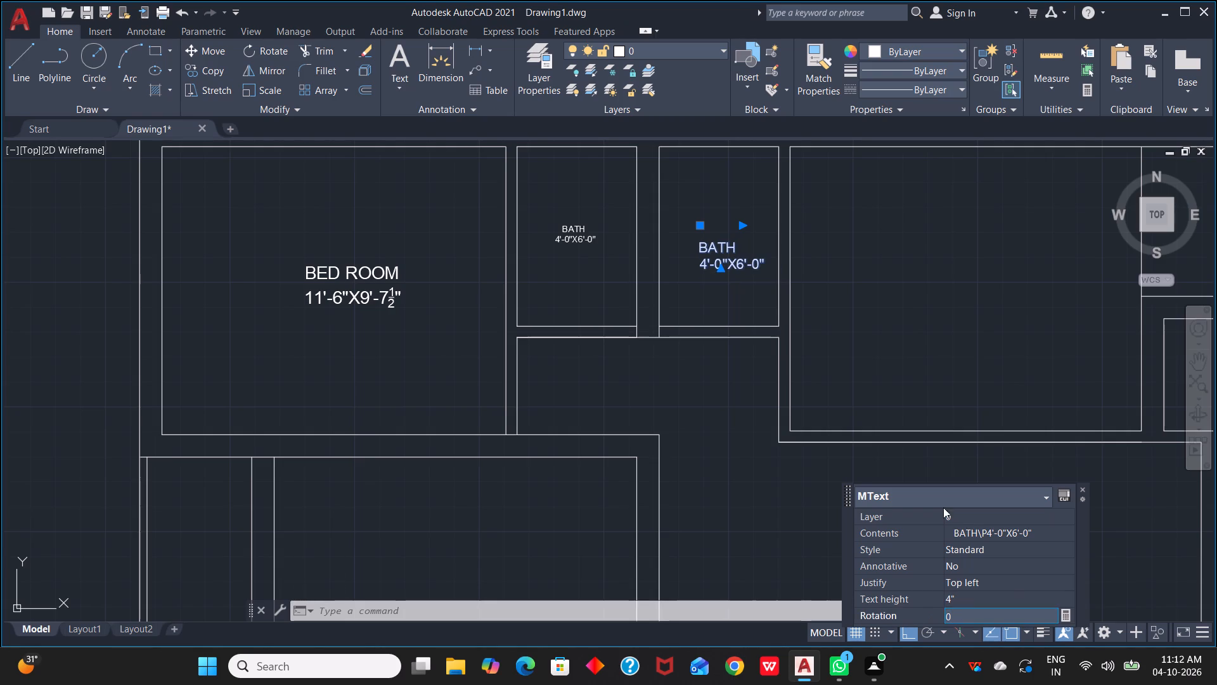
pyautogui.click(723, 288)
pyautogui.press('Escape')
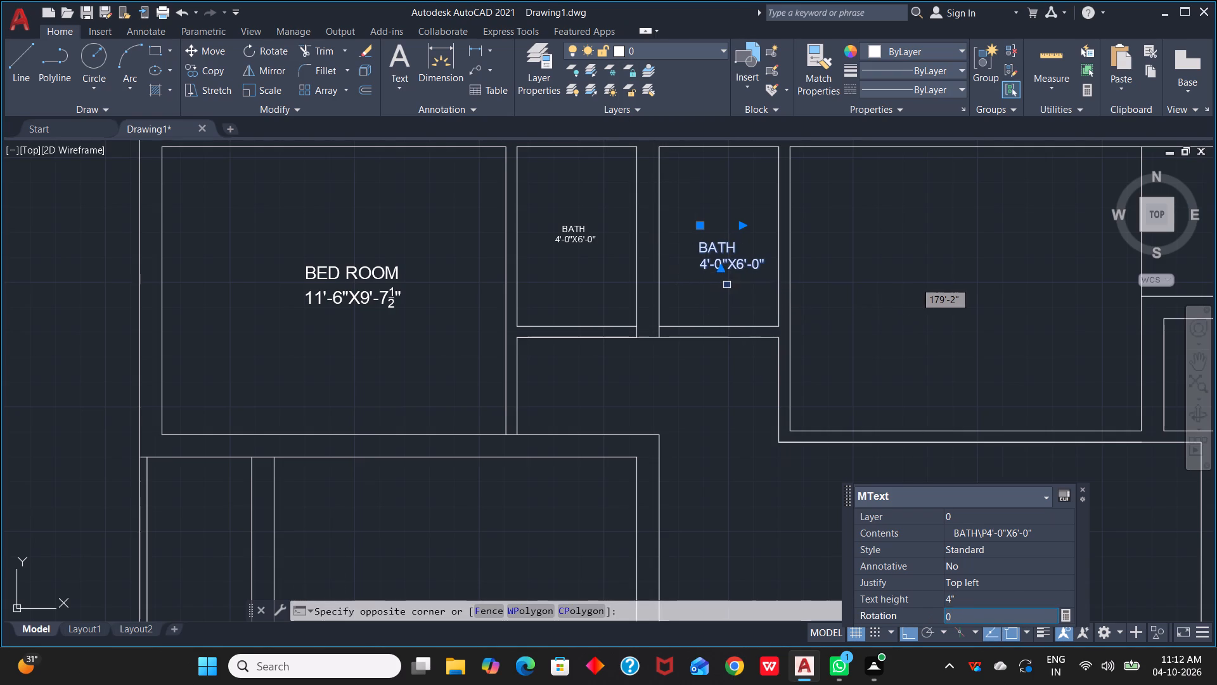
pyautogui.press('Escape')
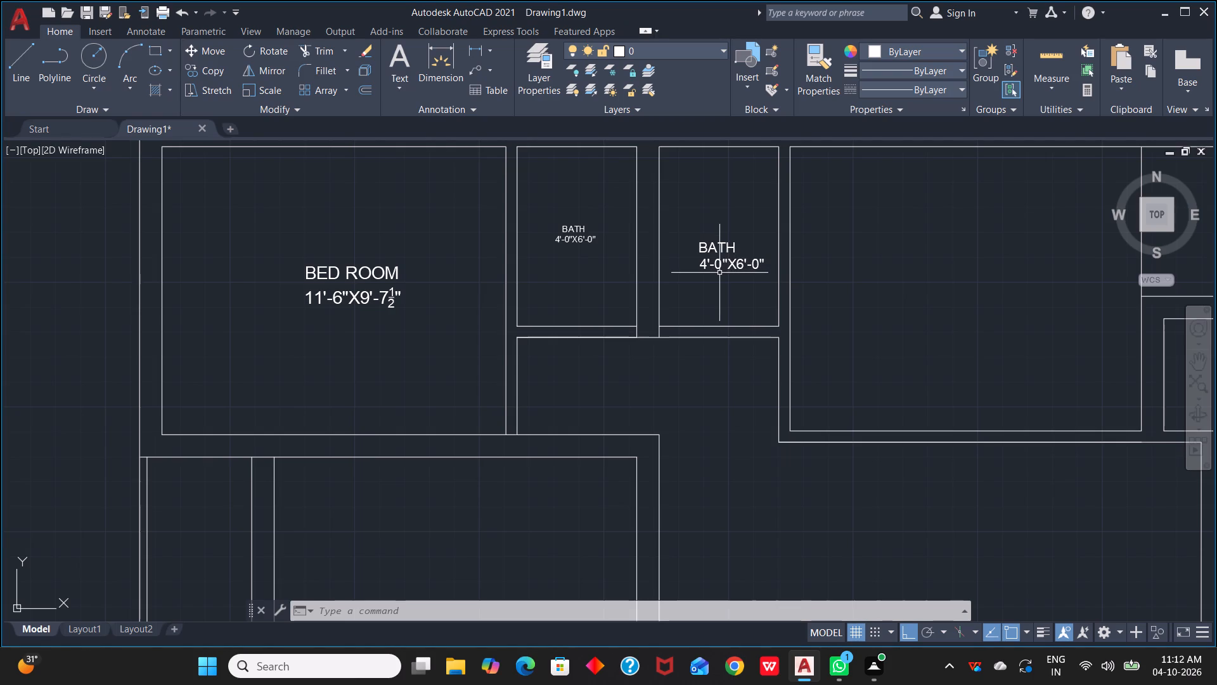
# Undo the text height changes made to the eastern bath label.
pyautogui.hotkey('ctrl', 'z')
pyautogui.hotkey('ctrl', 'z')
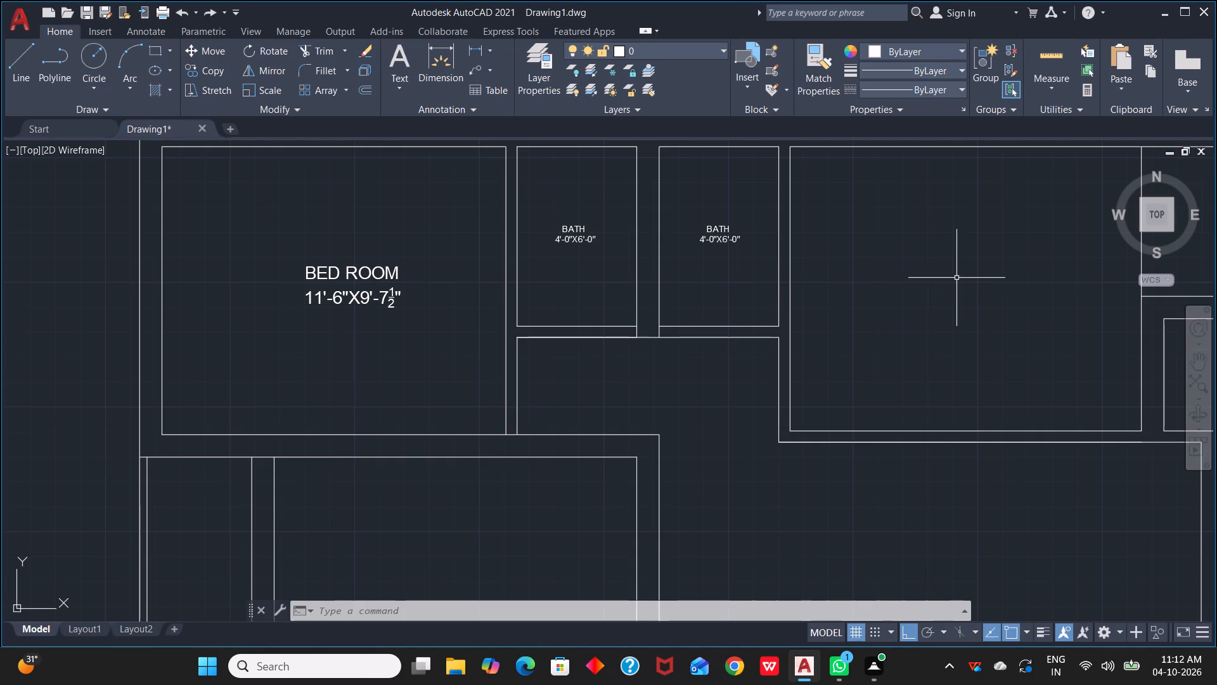
# Copy the bedroom label straight across into the large room east of the baths and straight down into the room south of the original.
pyautogui.scroll(-1, 960, 279)
pyautogui.moveTo(960, 279); pyautogui.dragTo(811, 301, button='middle')
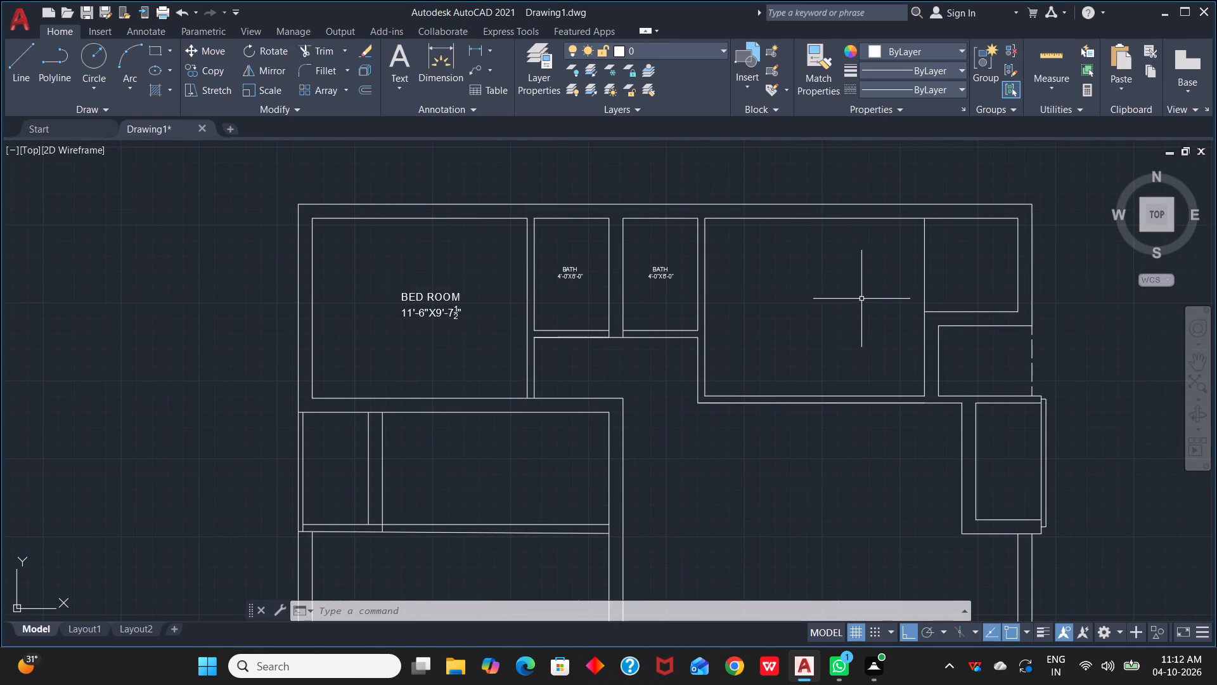
pyautogui.click(434, 296)
pyautogui.write('CO')
pyautogui.press('space')
pyautogui.click(432, 296)
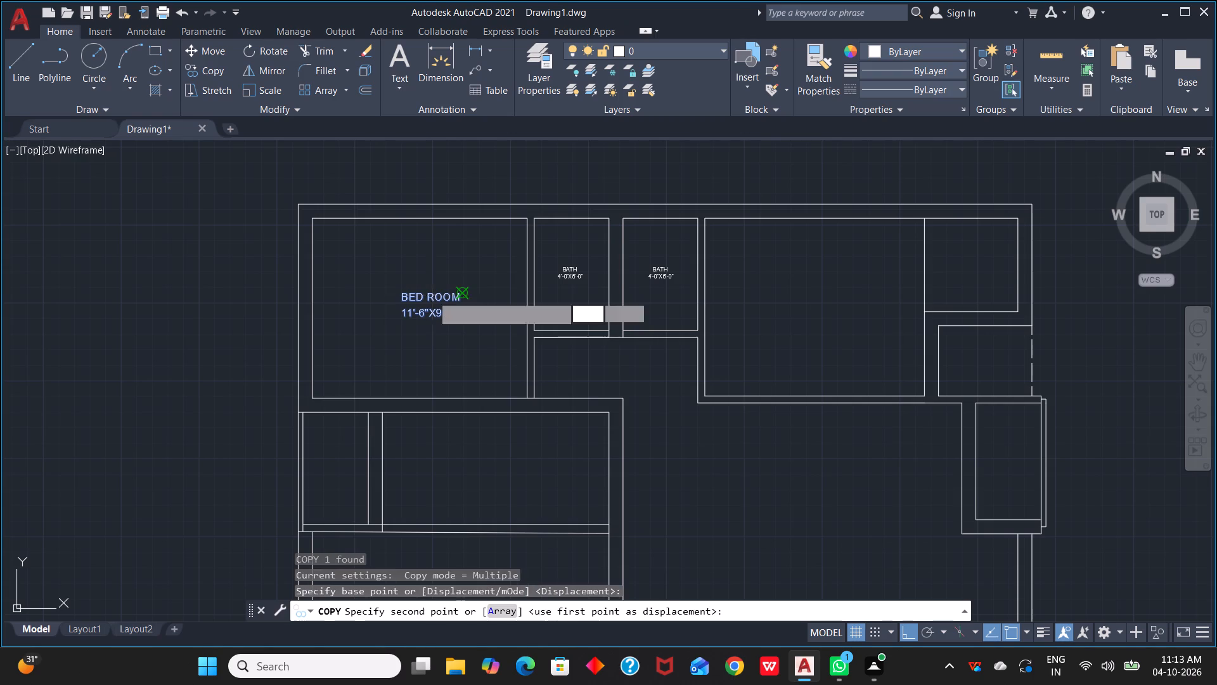
pyautogui.click(837, 310)
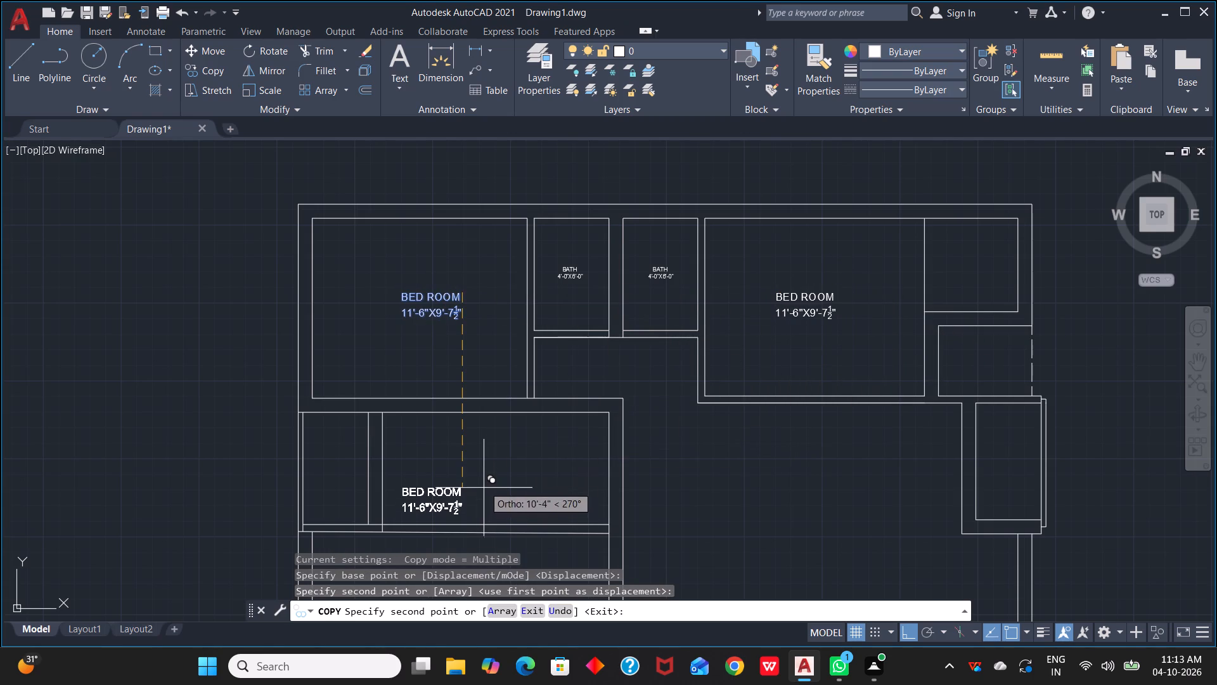
pyautogui.click(523, 462)
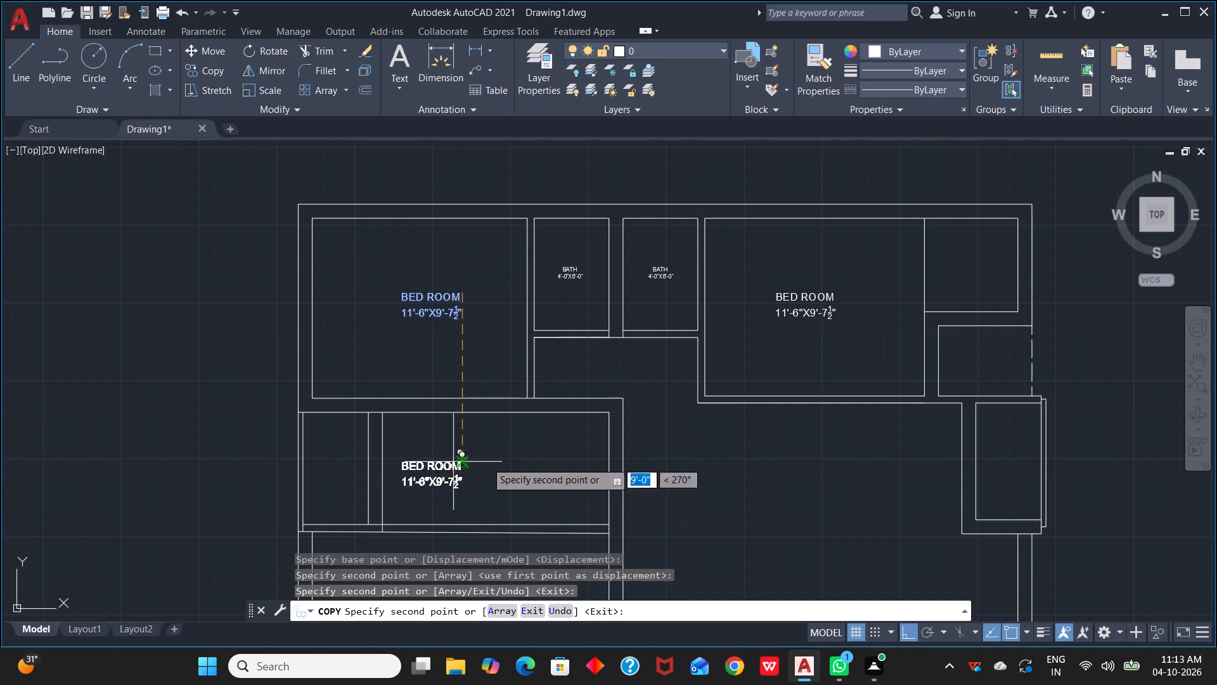
# With Ortho off, place two more bedroom label copies in the two small rooms along the east wall, and end the copy.
pyautogui.press('F8')
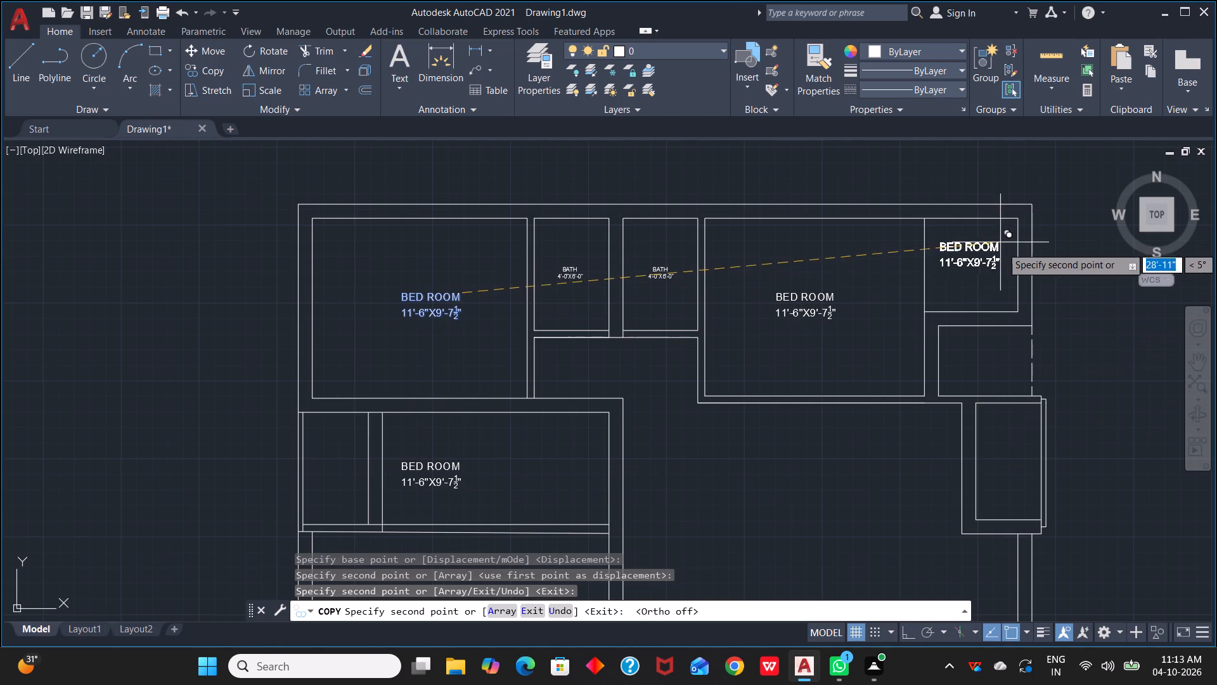
pyautogui.click(1017, 351)
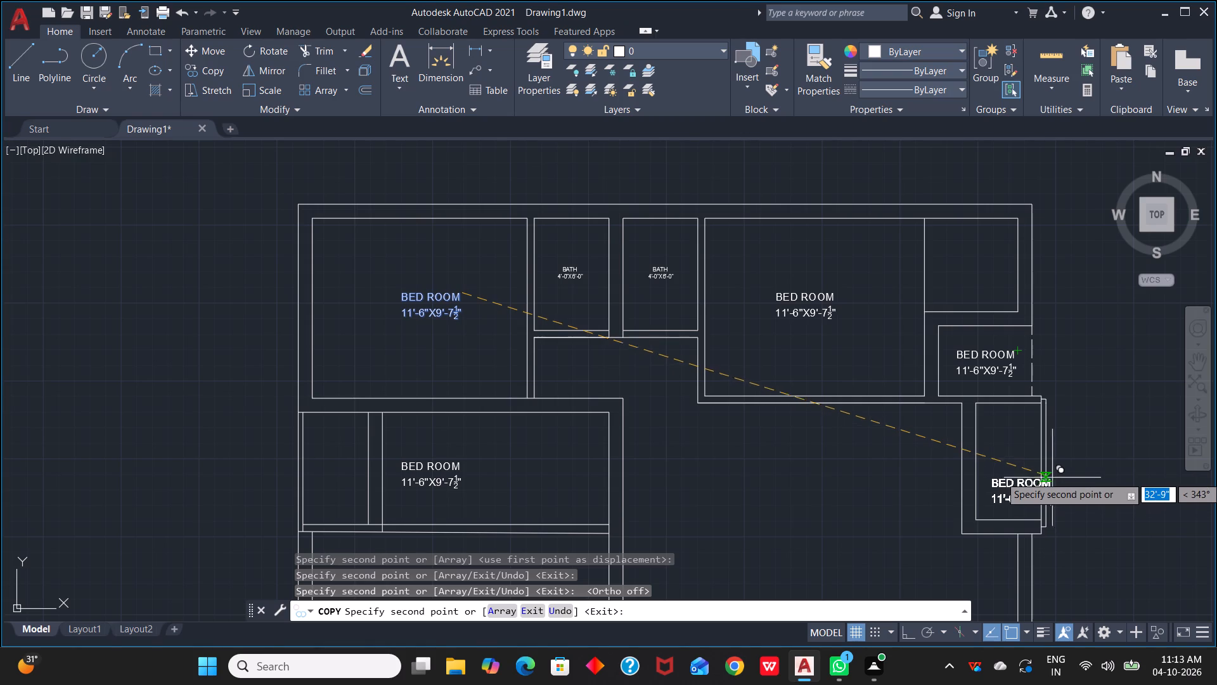
pyautogui.scroll(2, 1064, 467)
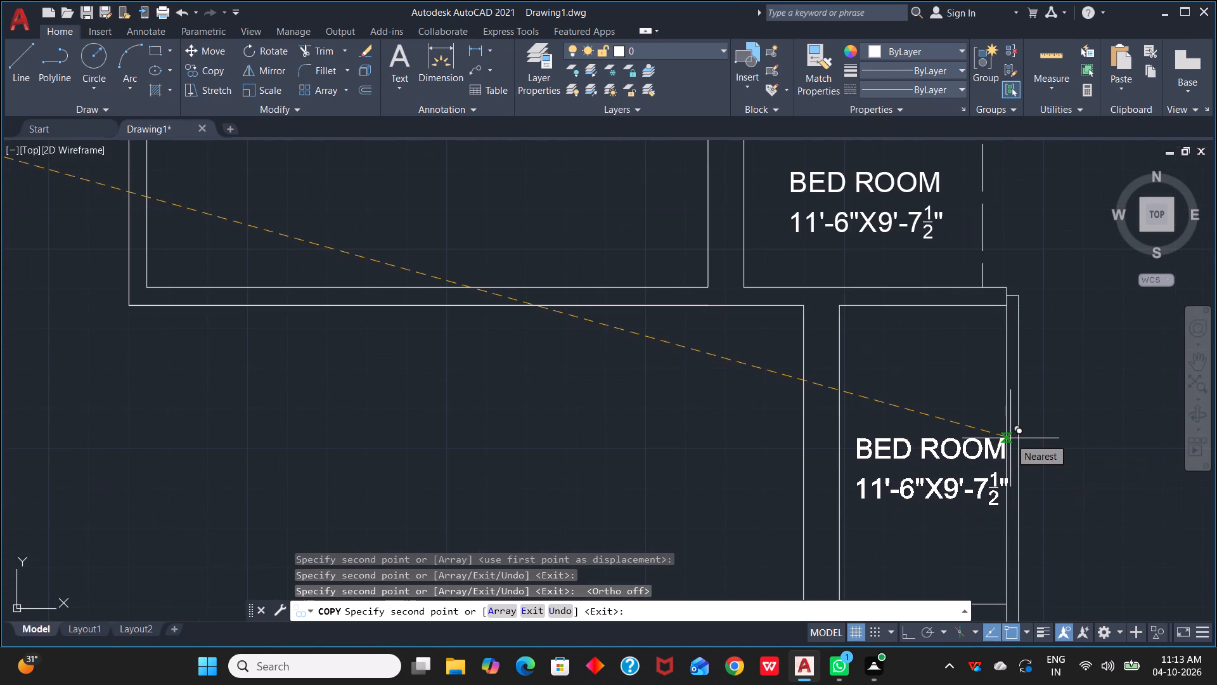
pyautogui.click(1001, 445)
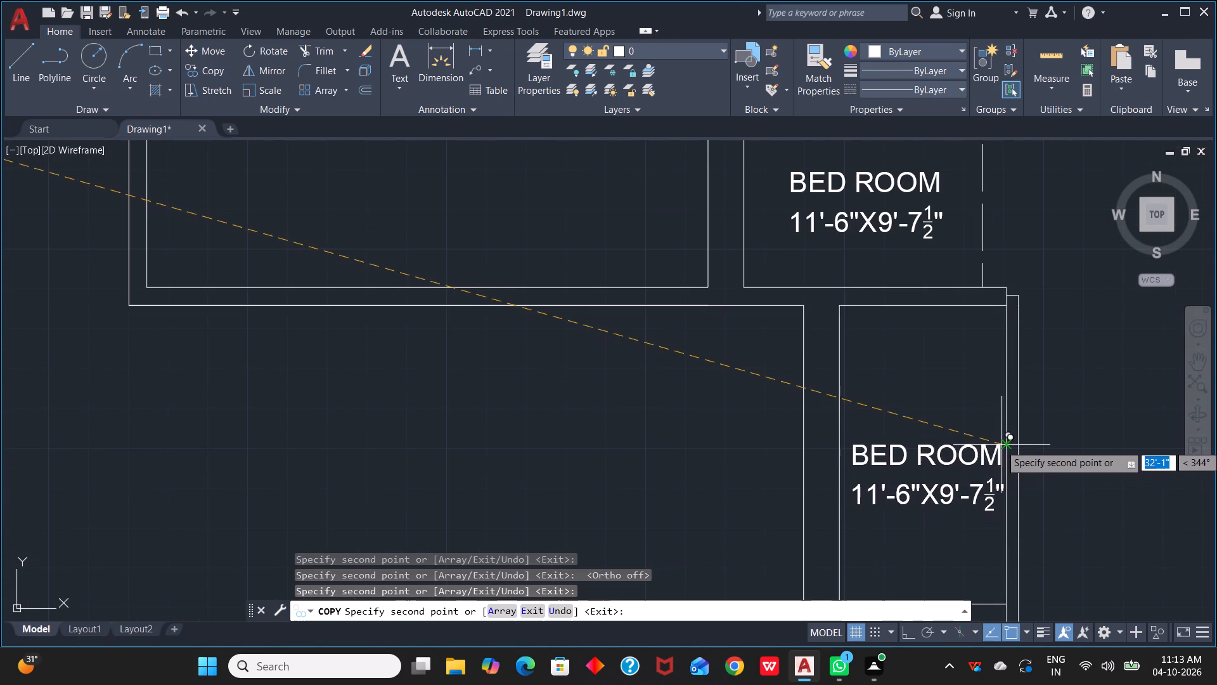
pyautogui.scroll(-2, 649, 465)
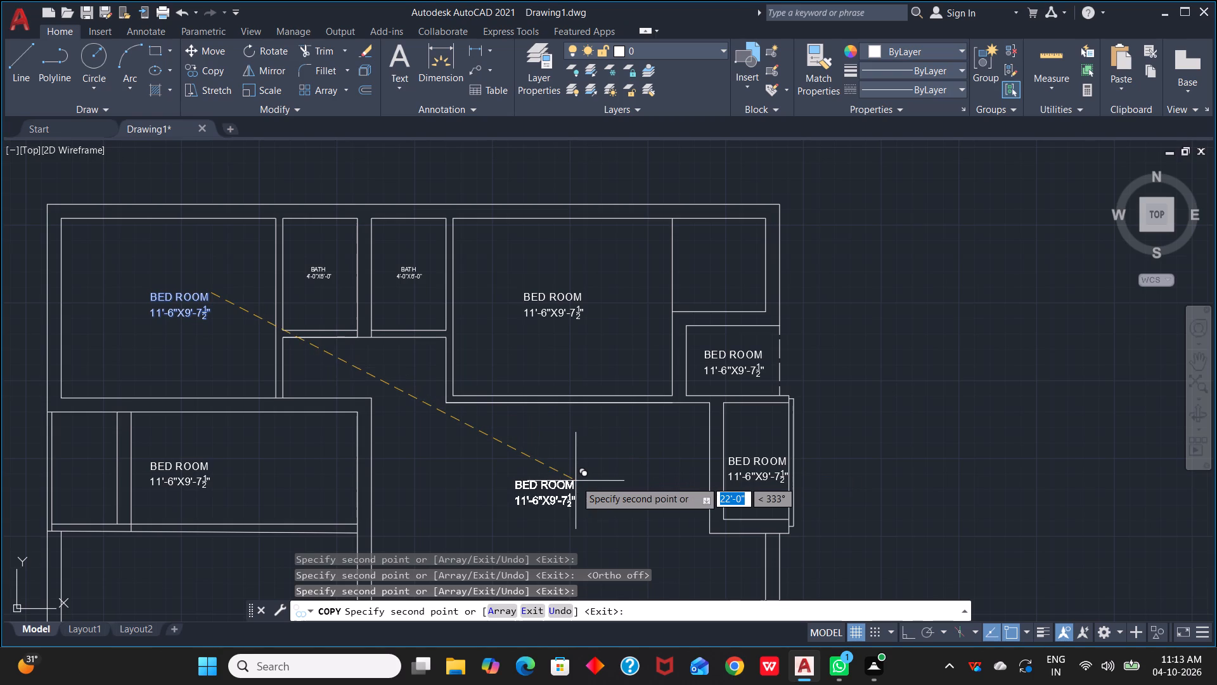
pyautogui.press('Escape')
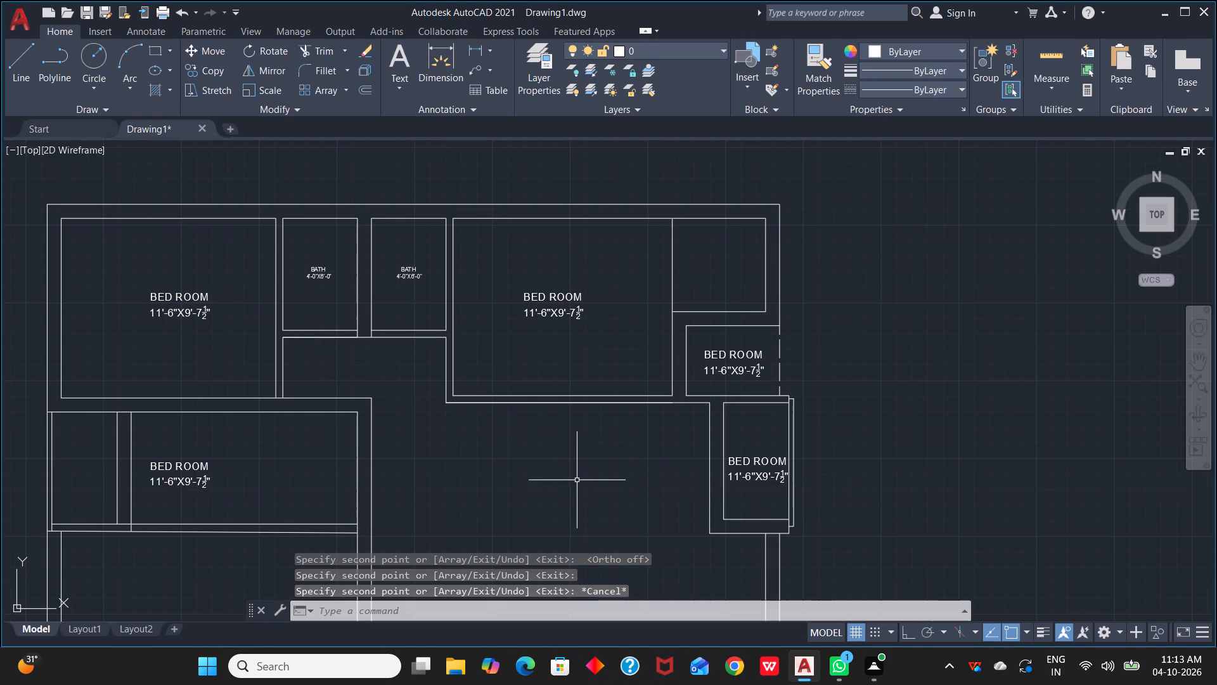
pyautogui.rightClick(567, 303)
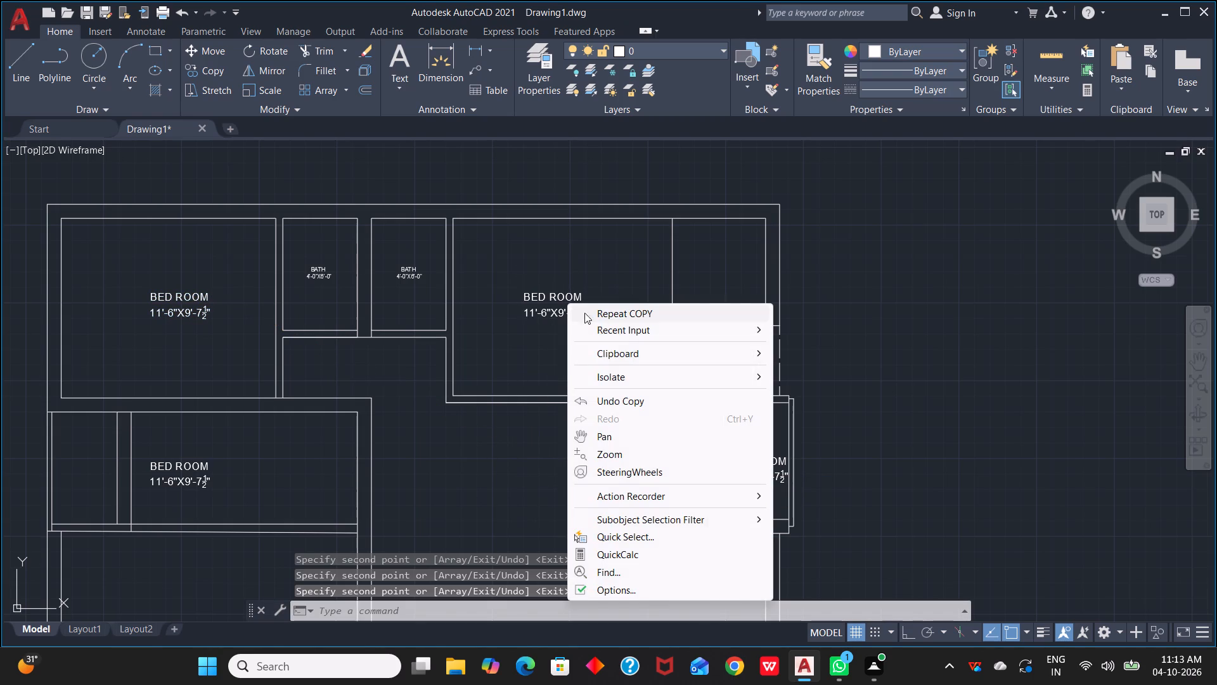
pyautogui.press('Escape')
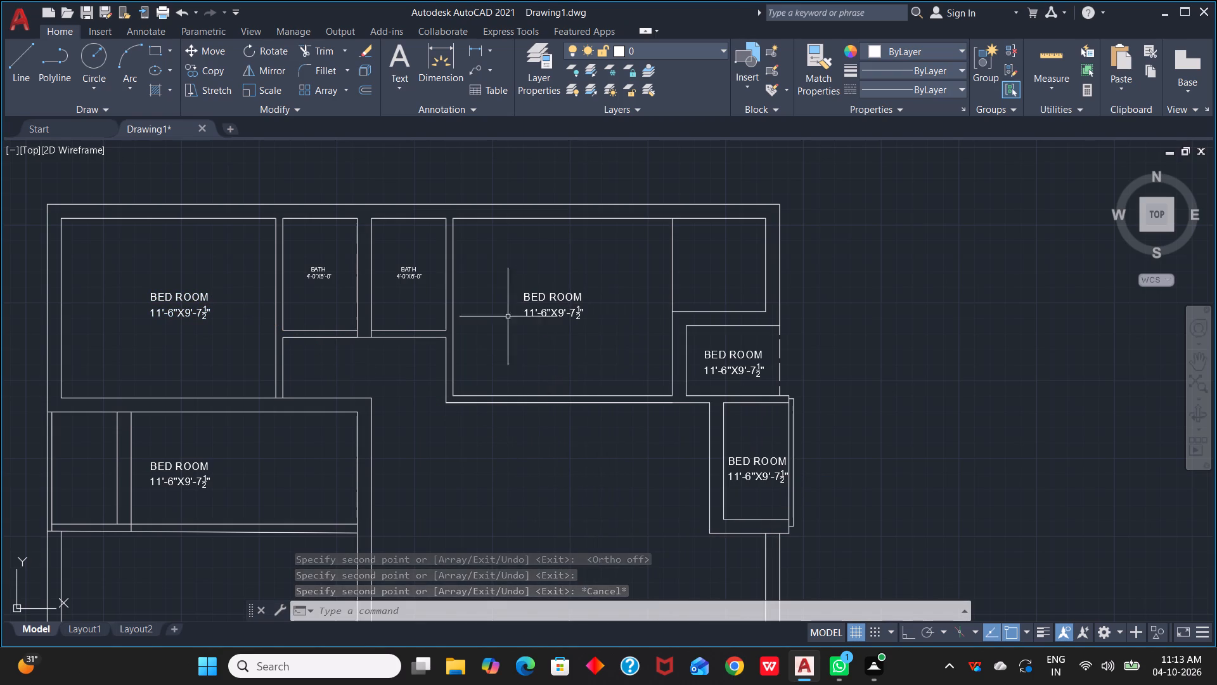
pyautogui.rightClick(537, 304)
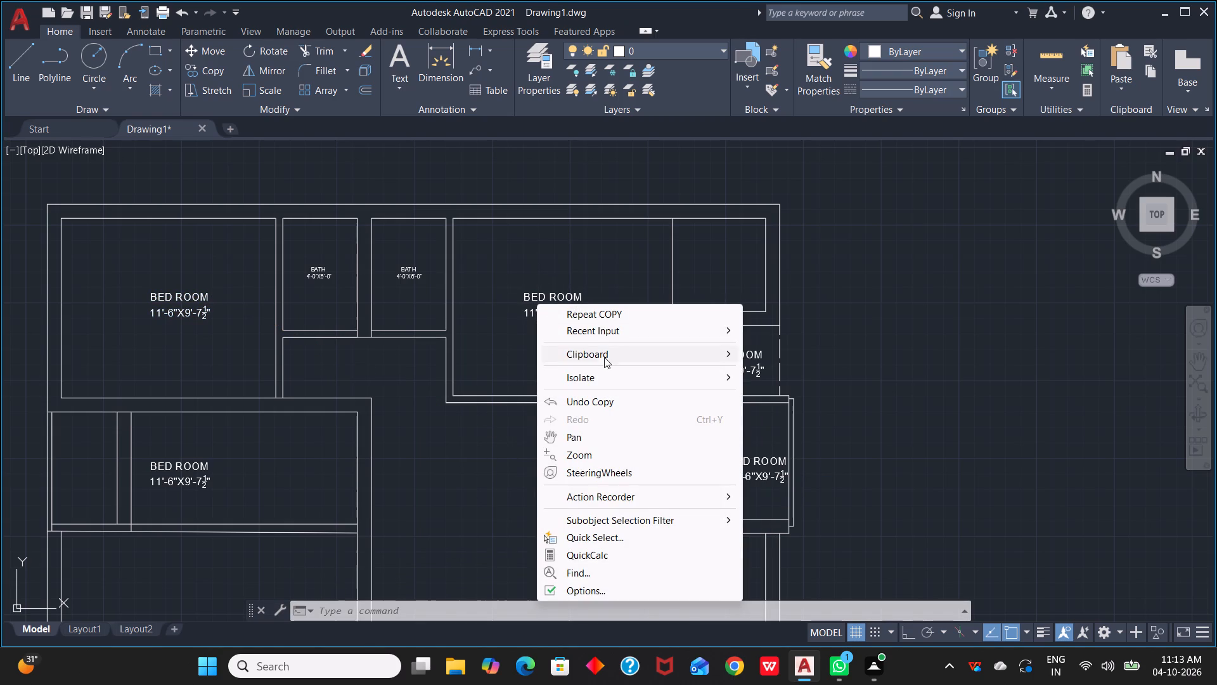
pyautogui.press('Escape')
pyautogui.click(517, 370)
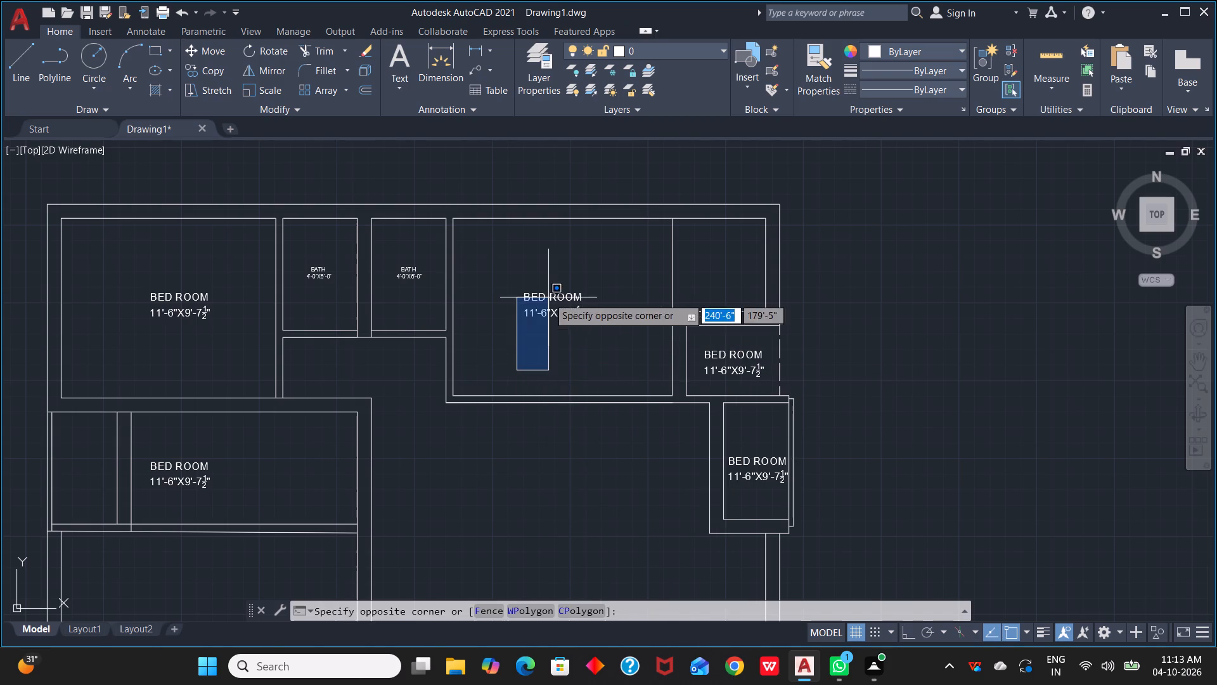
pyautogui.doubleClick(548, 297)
# Open the bedroom label in the large room east of the baths for text editing.
pyautogui.click(546, 294)
pyautogui.rightClick(546, 294)
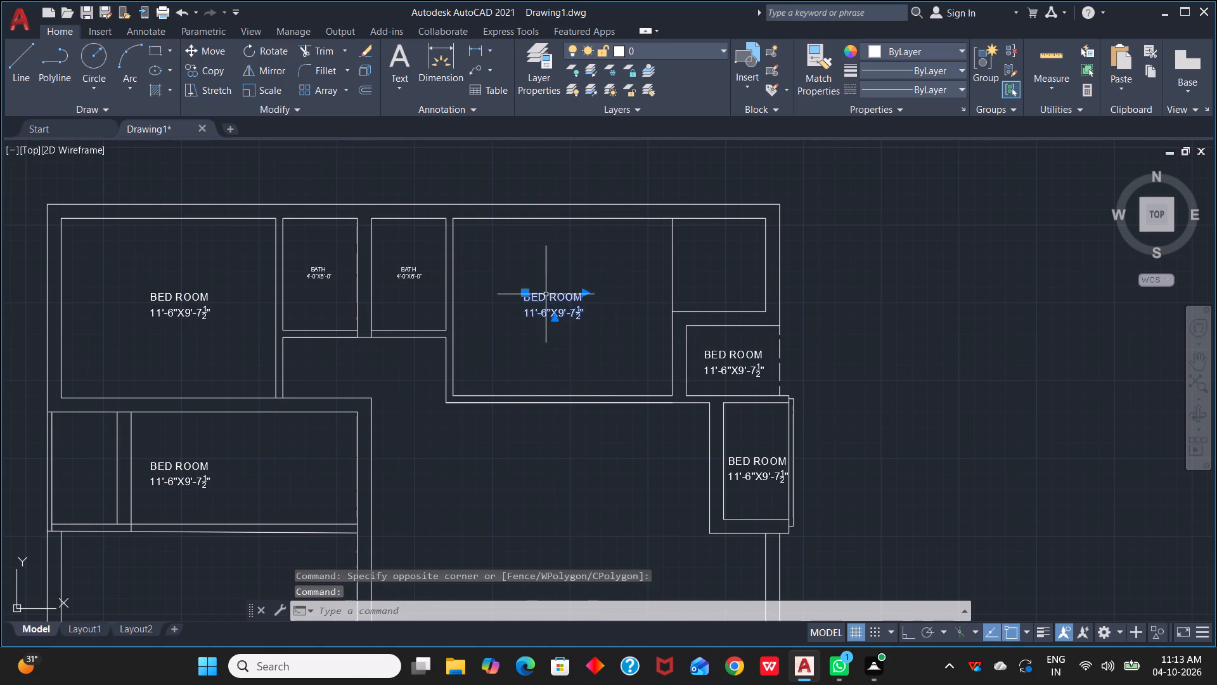
pyautogui.click(627, 267)
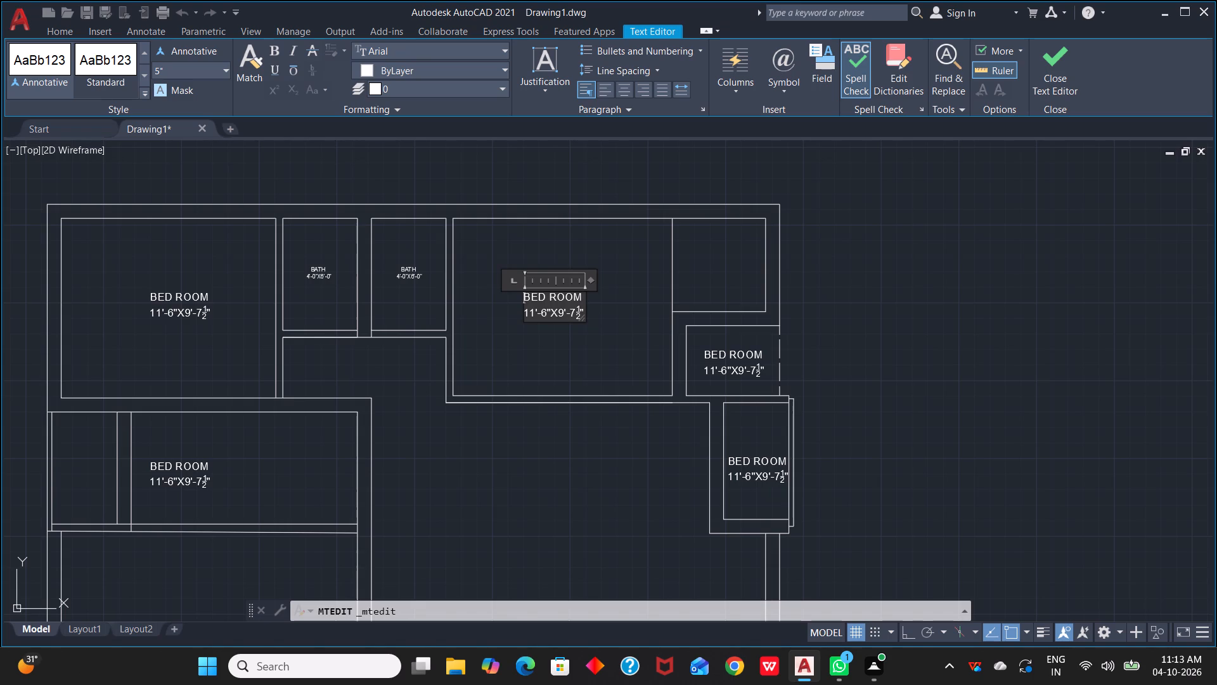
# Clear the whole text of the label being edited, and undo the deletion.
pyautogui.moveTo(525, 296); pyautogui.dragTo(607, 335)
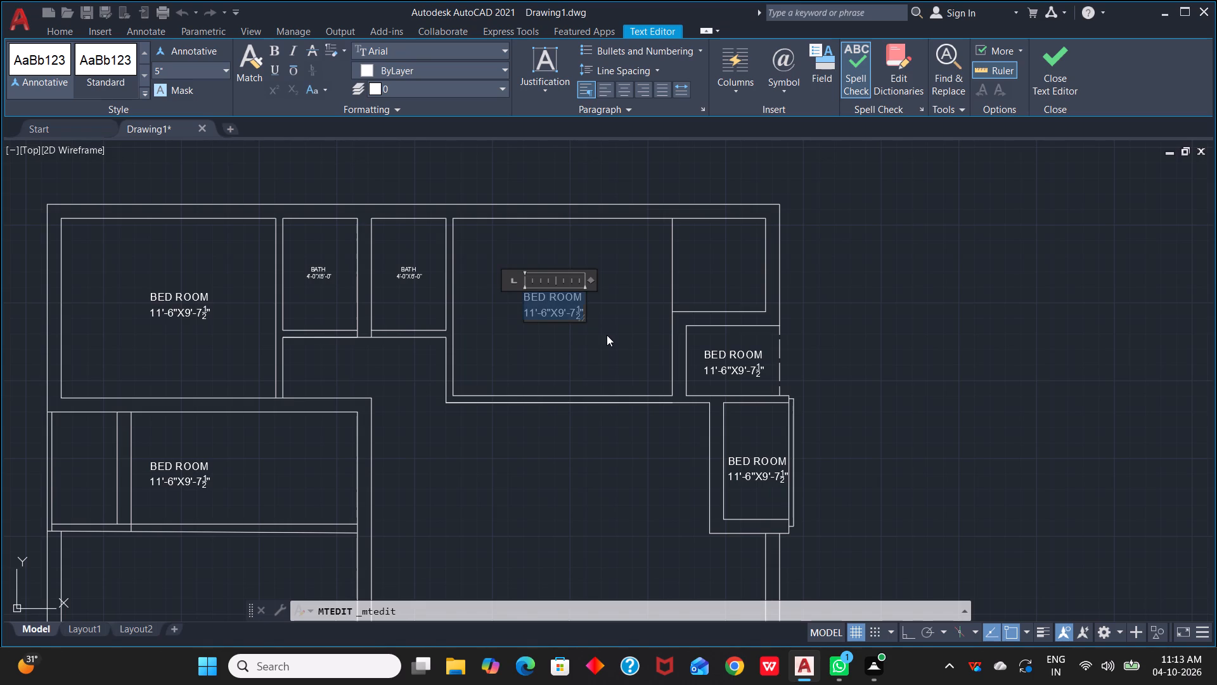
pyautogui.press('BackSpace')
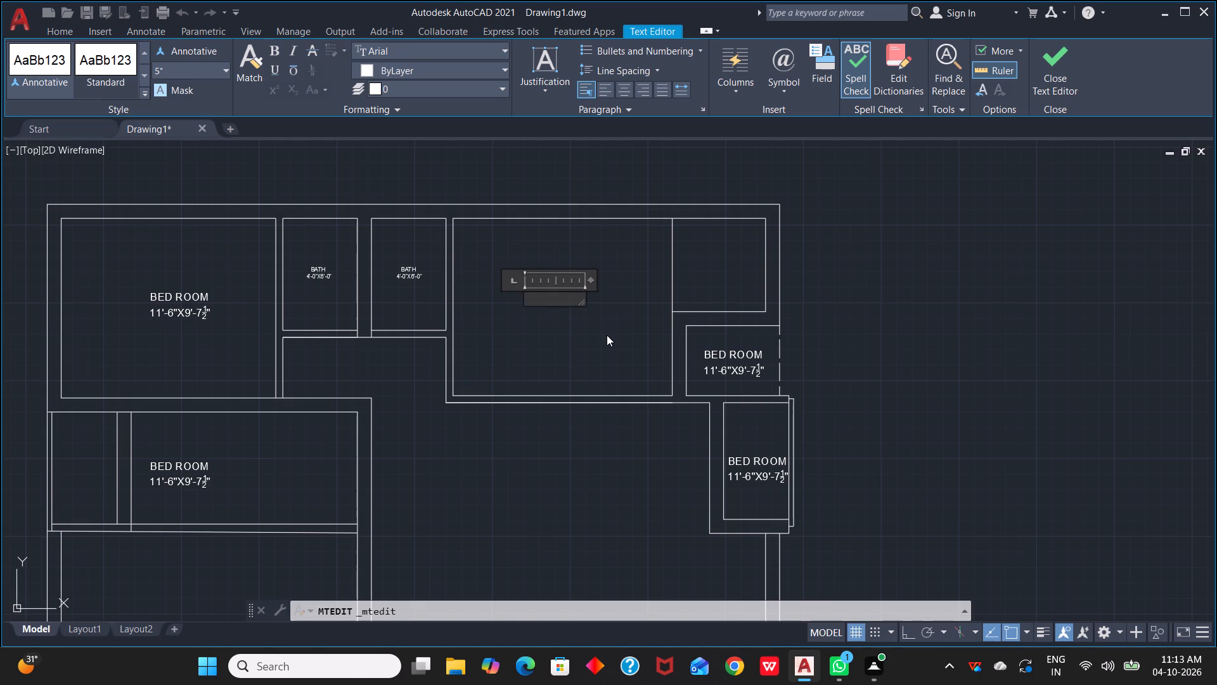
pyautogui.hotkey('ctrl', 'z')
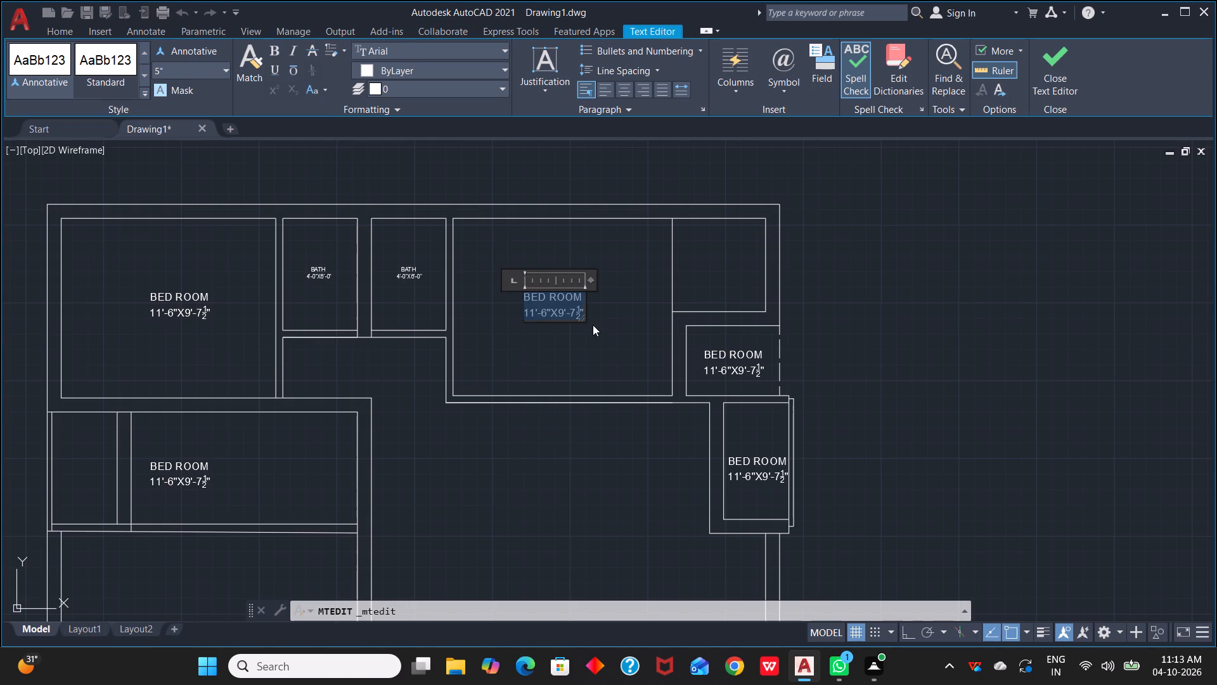
# Change the size in the bedroom label east of the baths to 11'-9"X9'-6" and finish editing it.
pyautogui.click(584, 312)
pyautogui.click(565, 308)
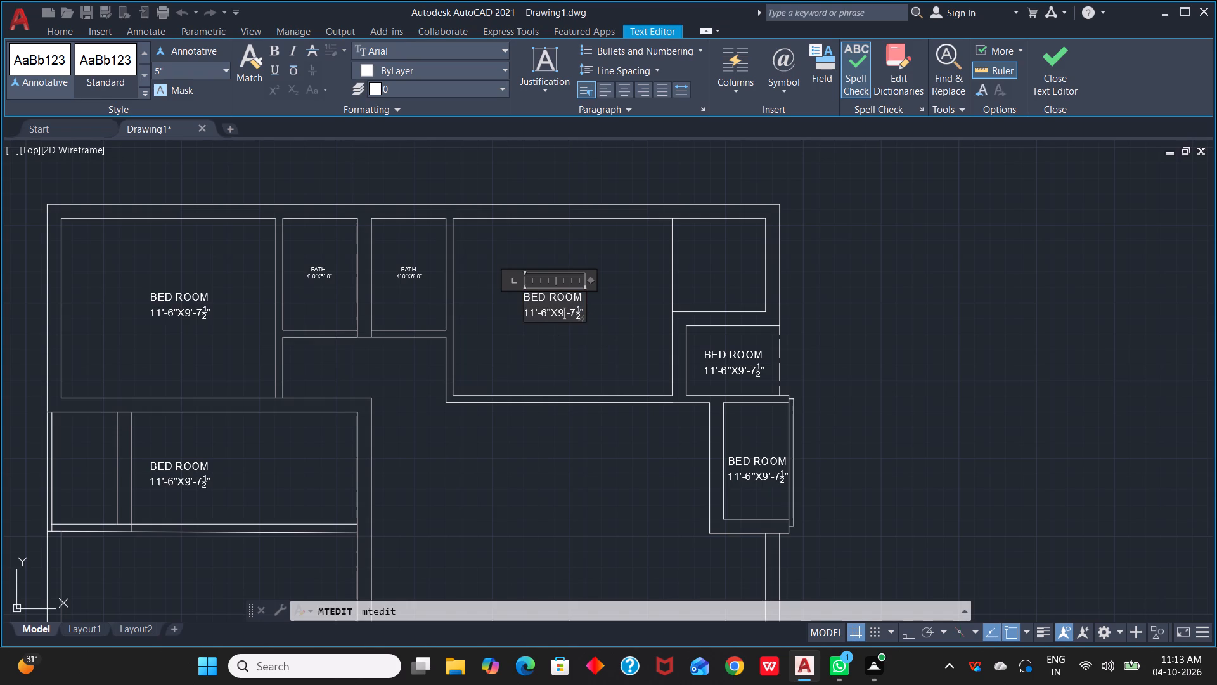
pyautogui.moveTo(582, 312); pyautogui.dragTo(533, 310)
pyautogui.moveTo(533, 310); pyautogui.dragTo(542, 310)
pyautogui.click(566, 317)
pyautogui.scroll(3, 583, 324)
pyautogui.moveTo(581, 287); pyautogui.dragTo(667, 359, button='middle')
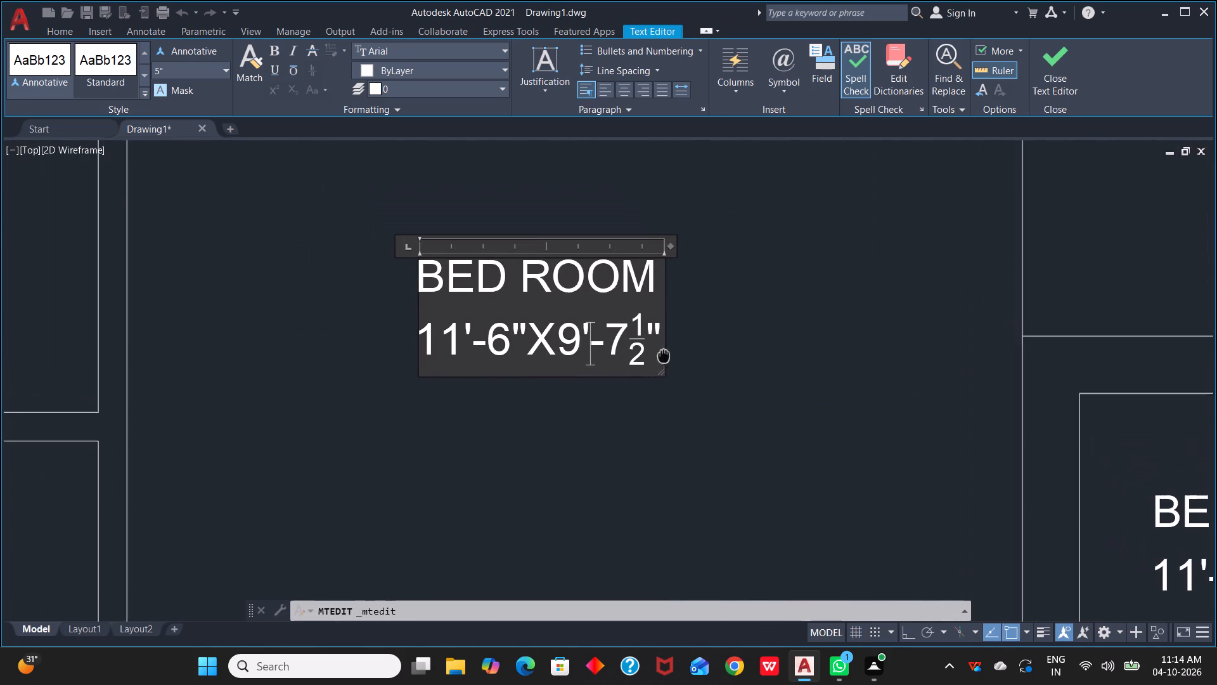
pyautogui.moveTo(667, 359); pyautogui.dragTo(686, 375, button='middle')
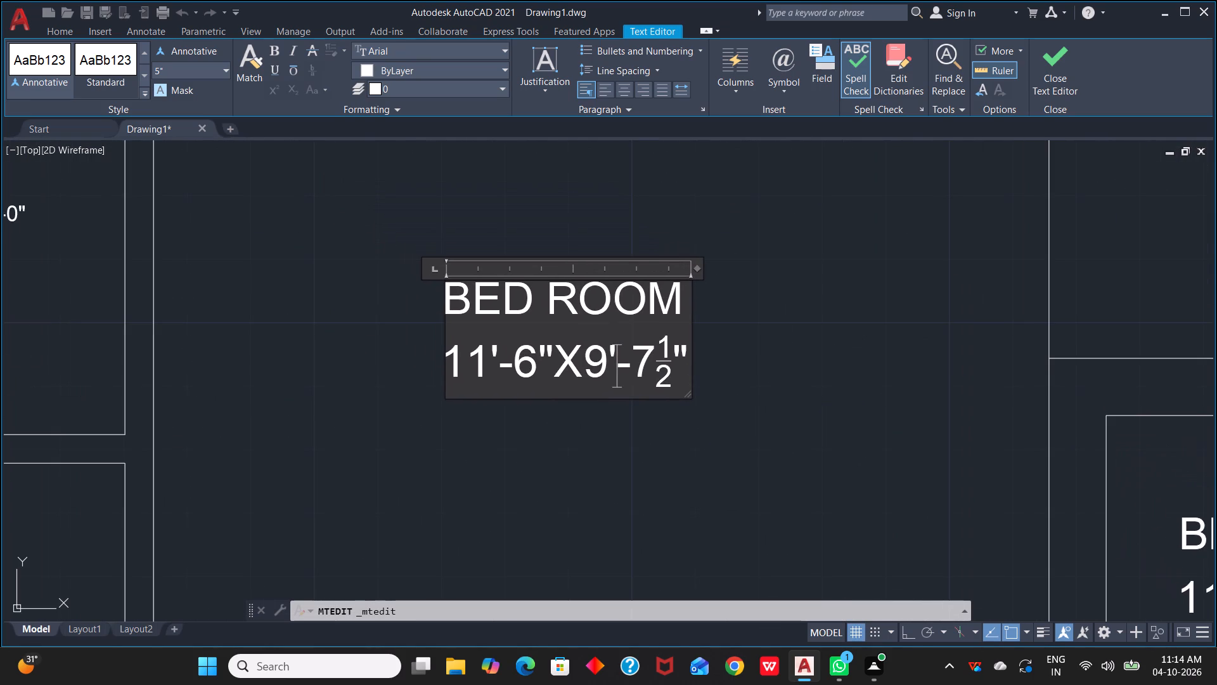
pyautogui.click(672, 363)
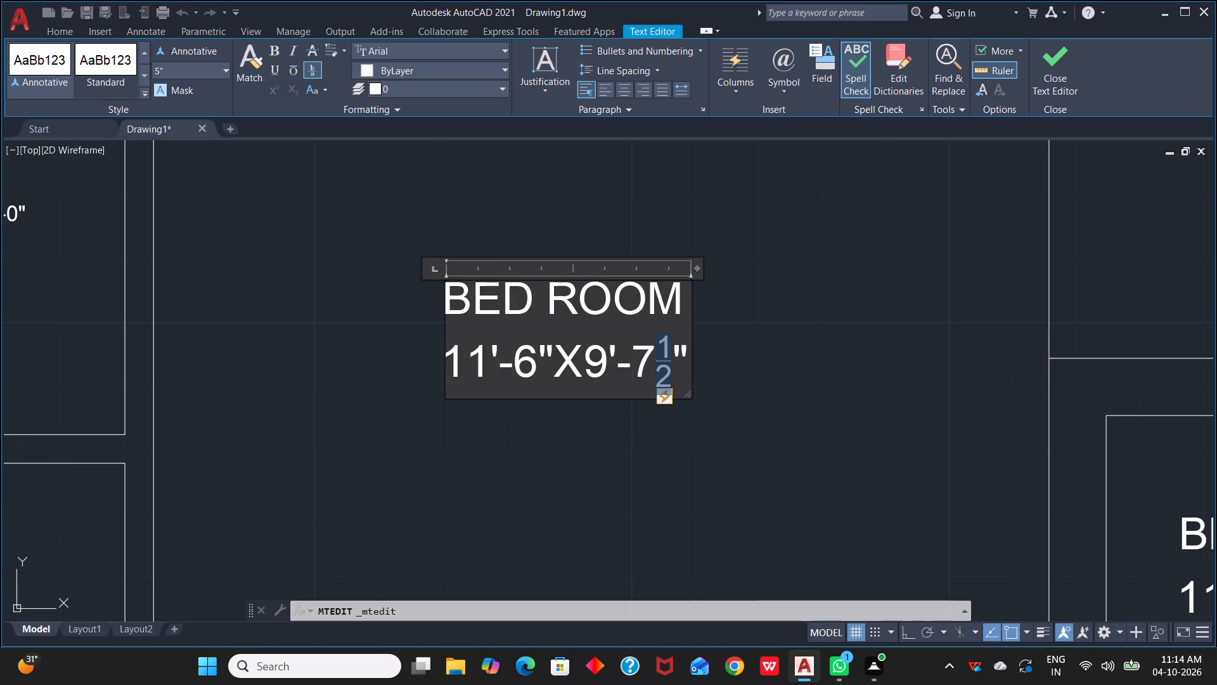
pyautogui.press('BackSpace')
pyautogui.press('BackSpace')
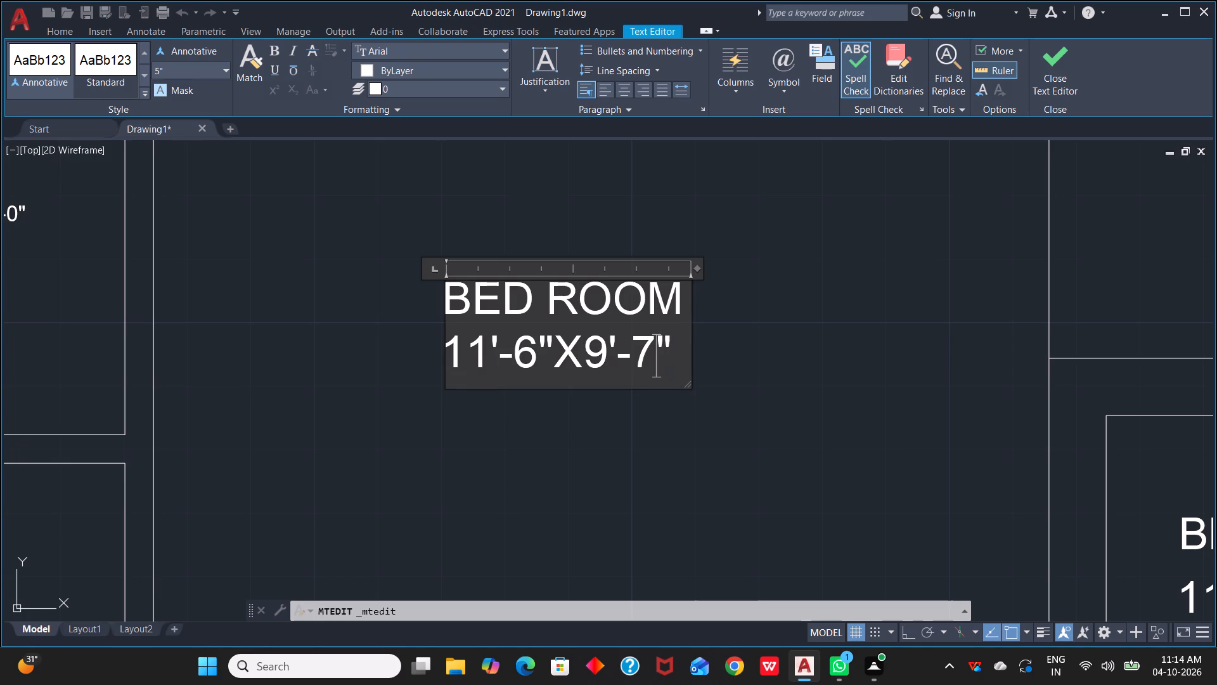
pyautogui.press('6')
pyautogui.click(539, 350)
pyautogui.press('BackSpace')
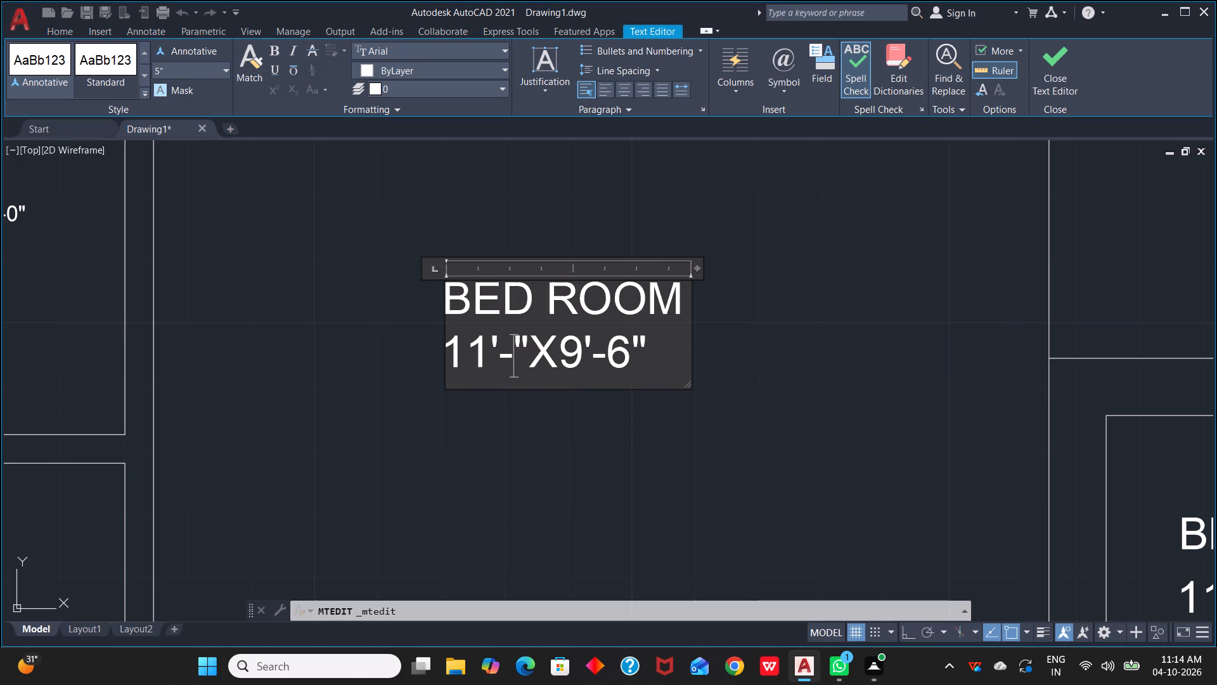
pyautogui.press('9')
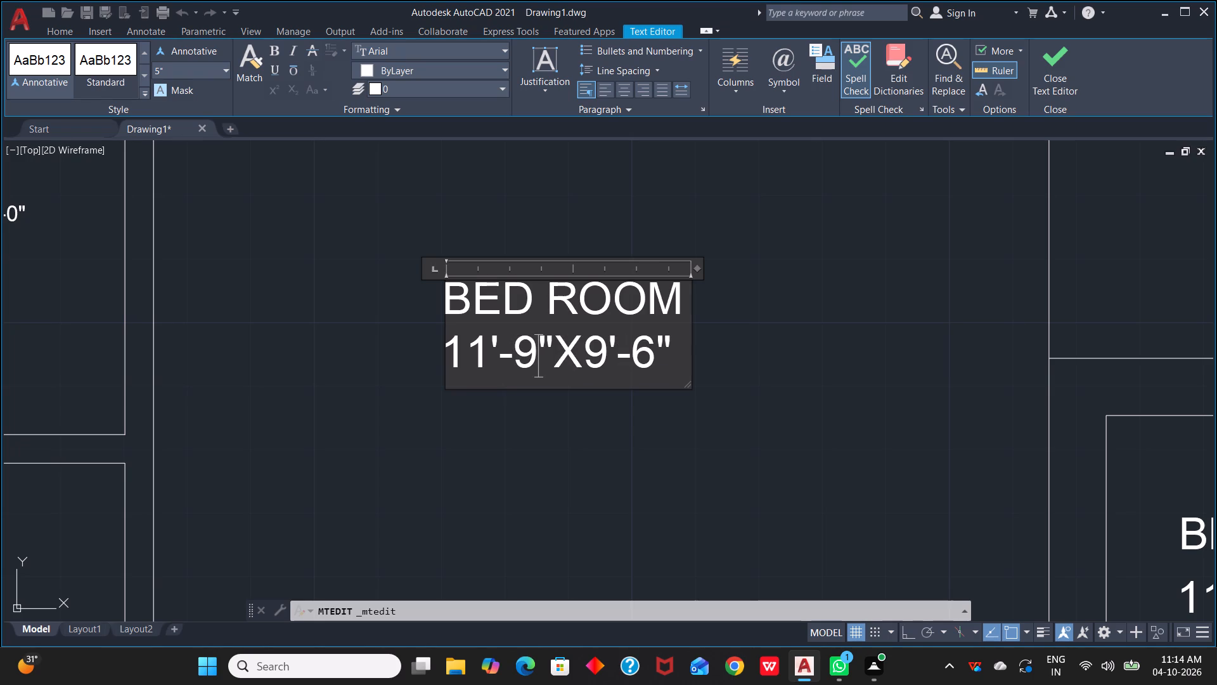
pyautogui.click(794, 385)
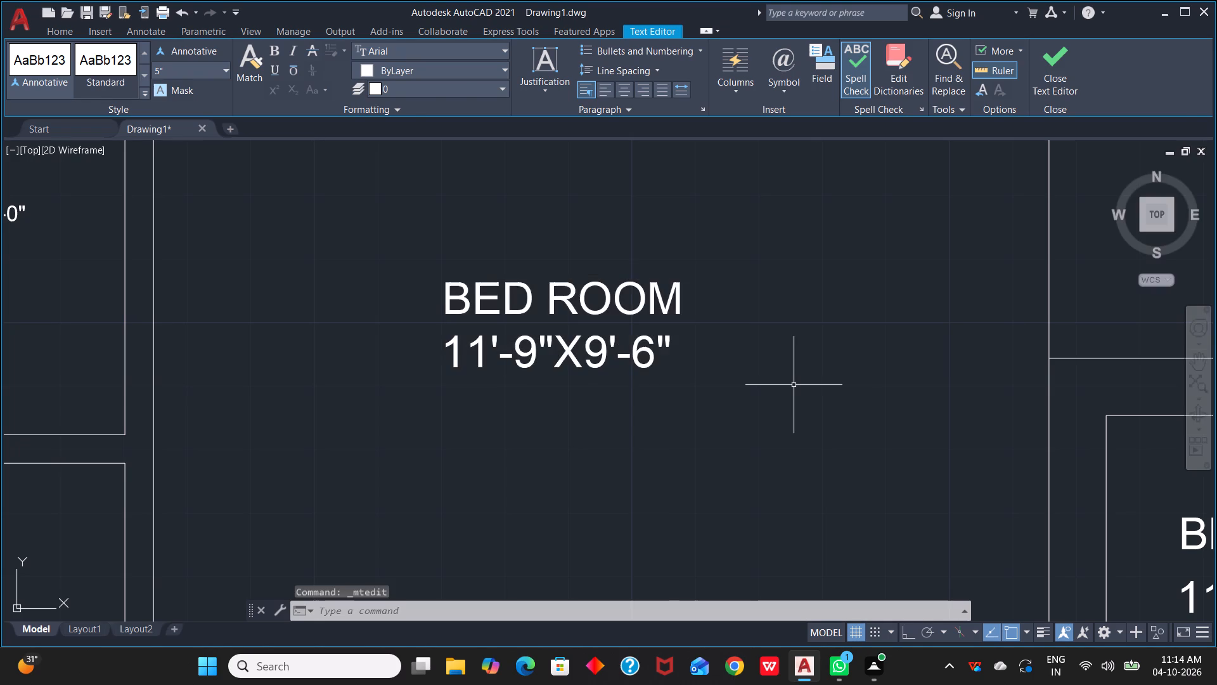
# Edit the bedroom label in the northern small room along the east wall, setting its second dimension to 6'-3".
pyautogui.scroll(-1, 794, 386)
pyautogui.moveTo(795, 386); pyautogui.dragTo(528, 356, button='middle')
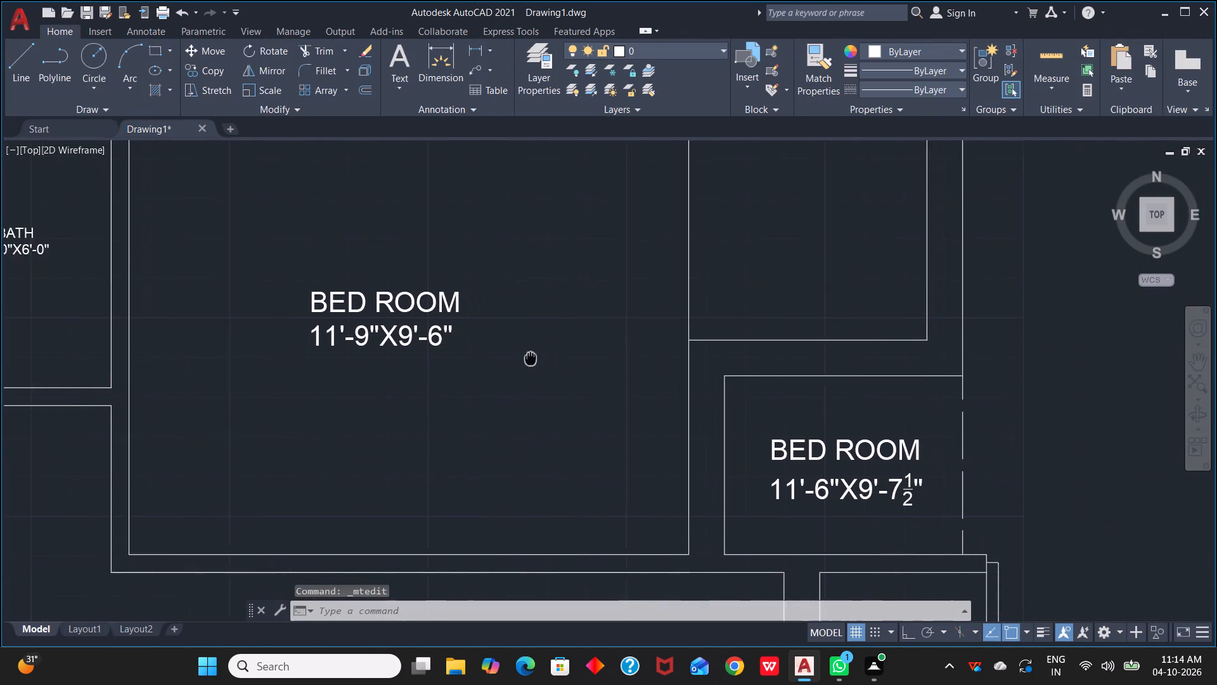
pyautogui.moveTo(528, 356); pyautogui.dragTo(516, 349, button='middle')
pyautogui.click(749, 433)
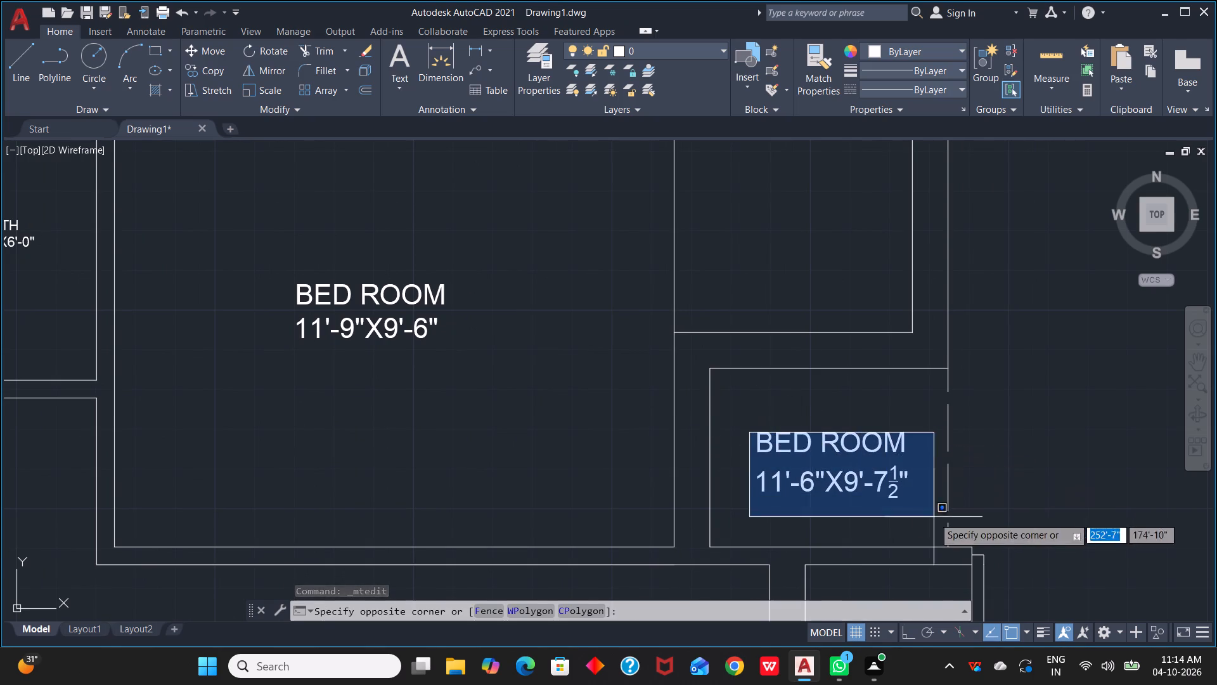
pyautogui.click(936, 517)
pyautogui.rightClick(864, 481)
pyautogui.click(839, 484)
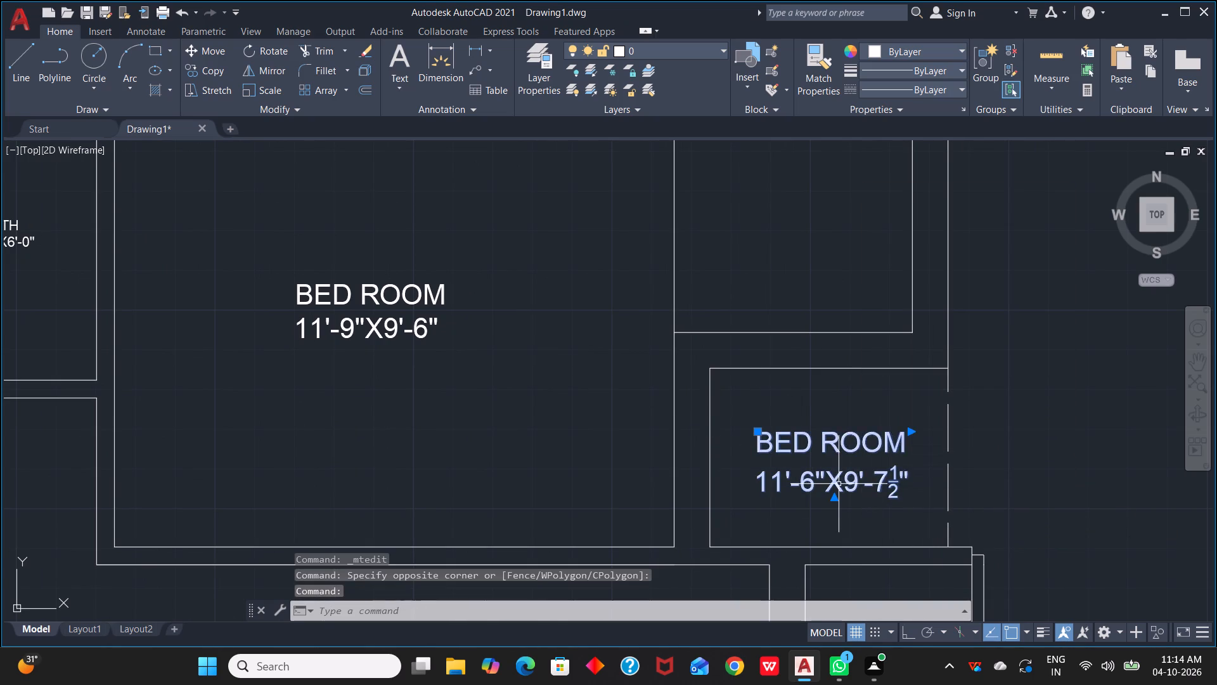
pyautogui.rightClick(838, 485)
pyautogui.click(888, 471)
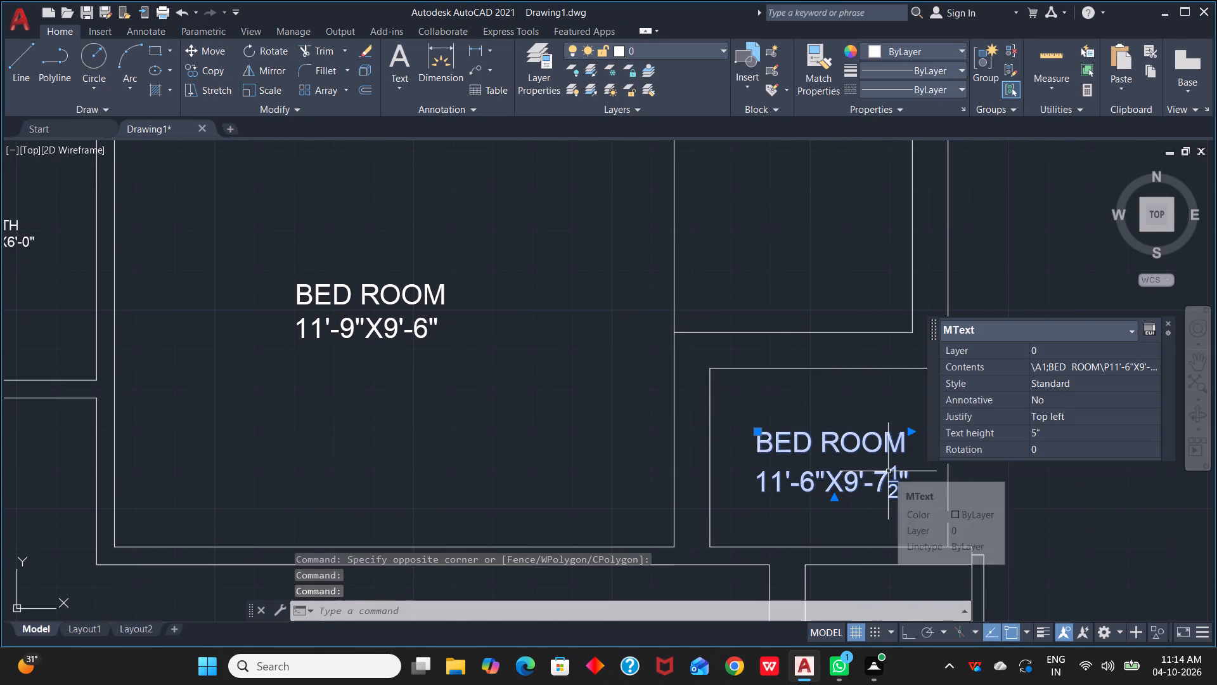
pyautogui.click(1169, 322)
pyautogui.rightClick(776, 443)
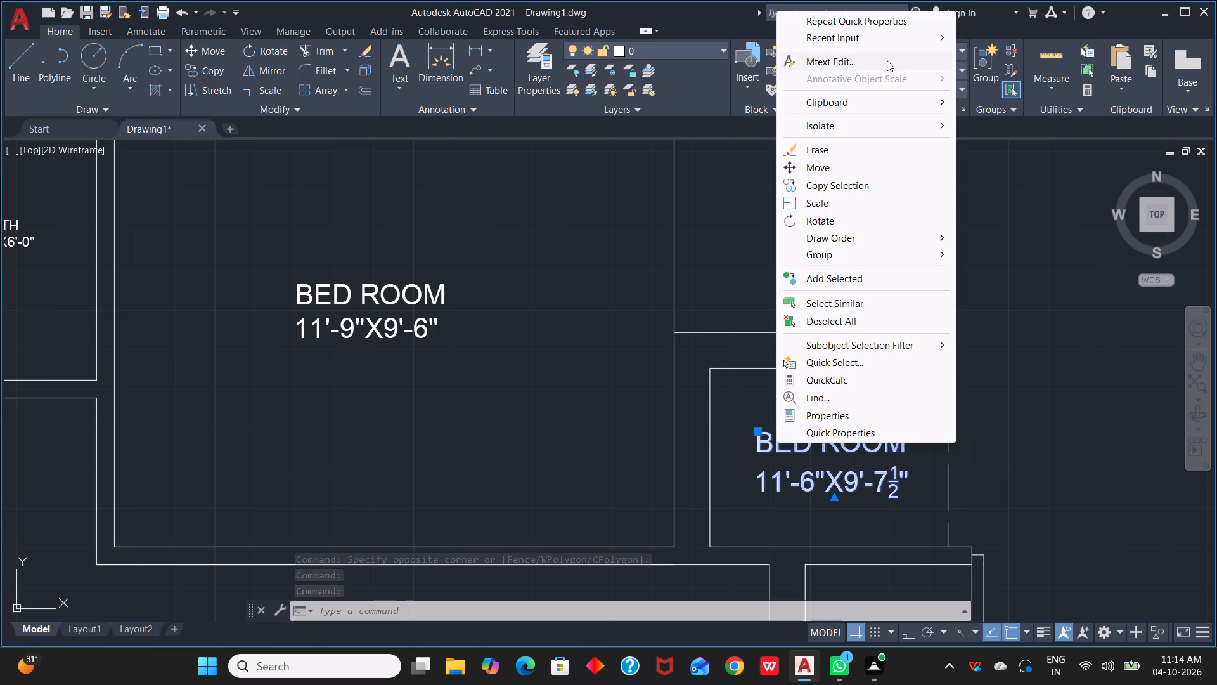
pyautogui.click(887, 60)
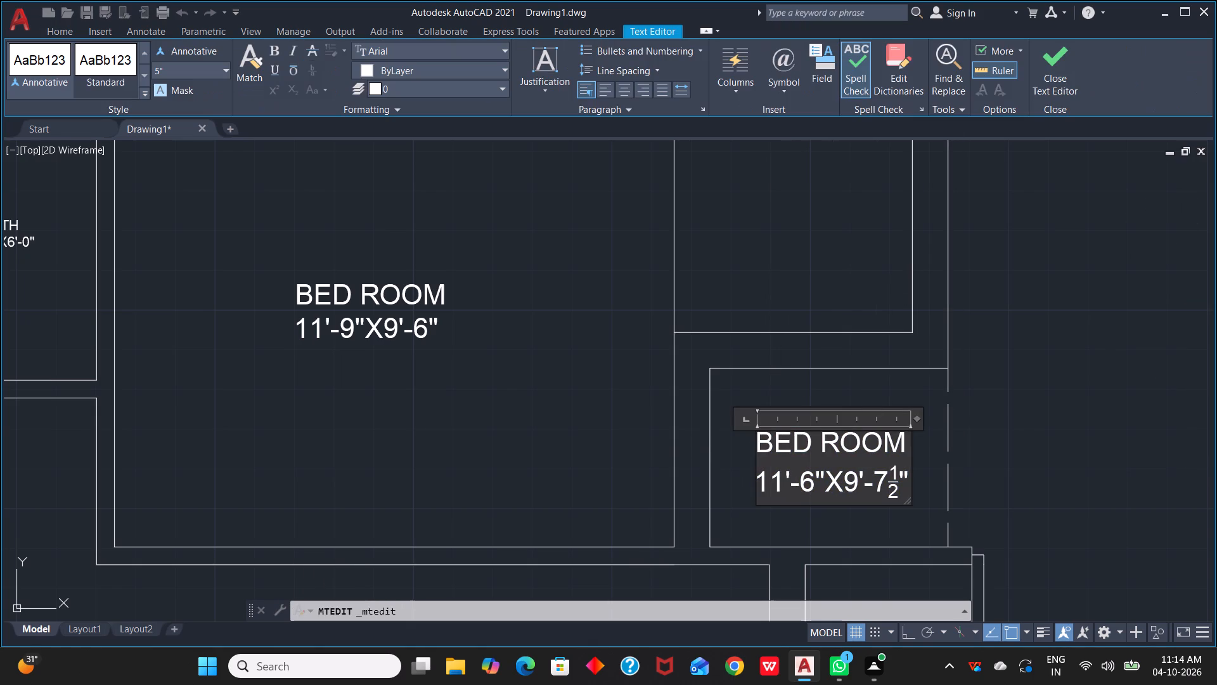
pyautogui.moveTo(907, 481); pyautogui.dragTo(768, 477)
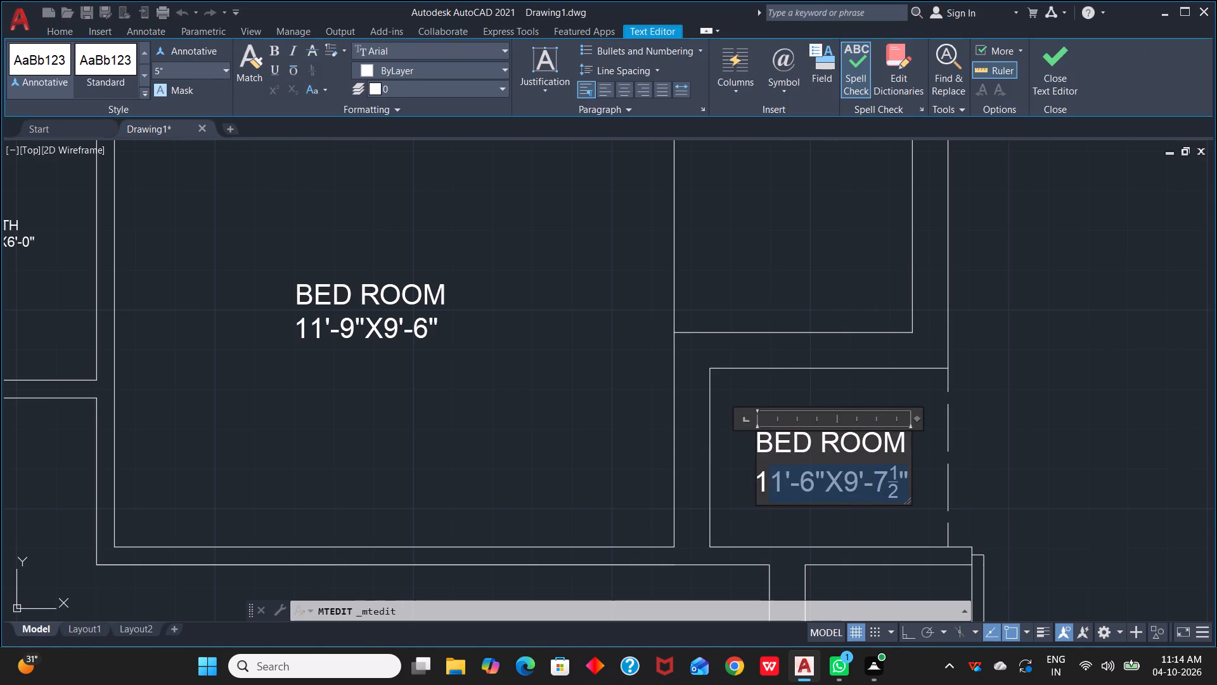
pyautogui.moveTo(768, 477); pyautogui.dragTo(904, 473)
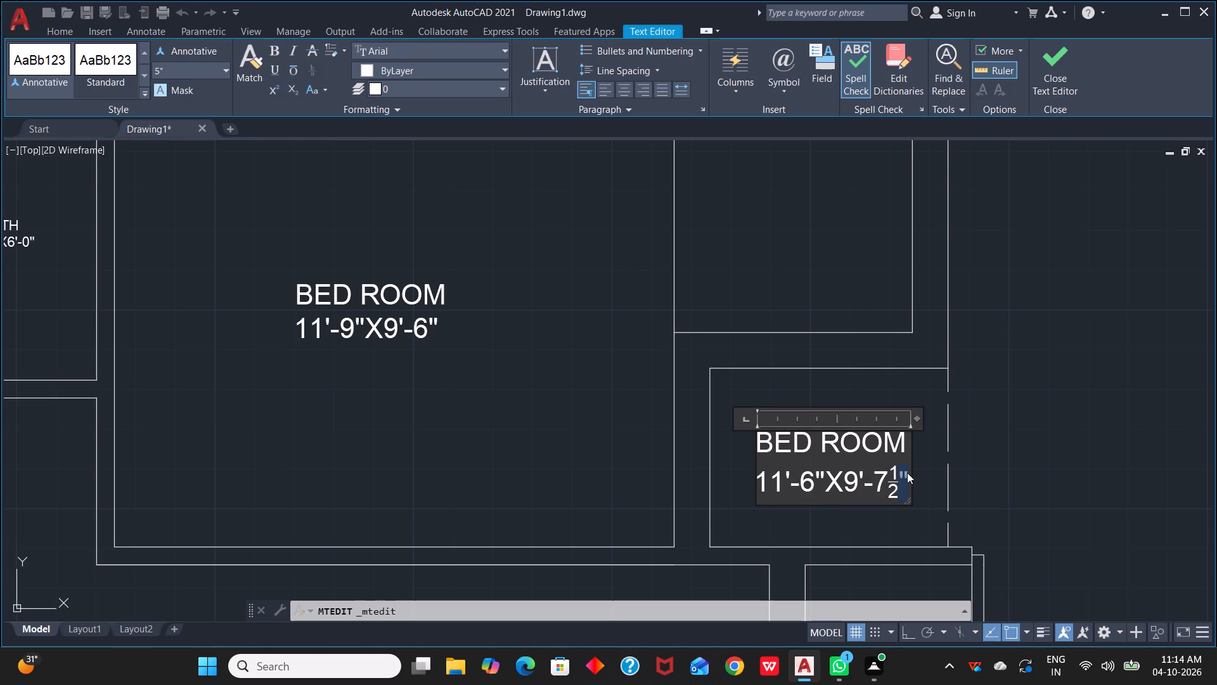
pyautogui.press('BackSpace')
pyautogui.press('BackSpace')
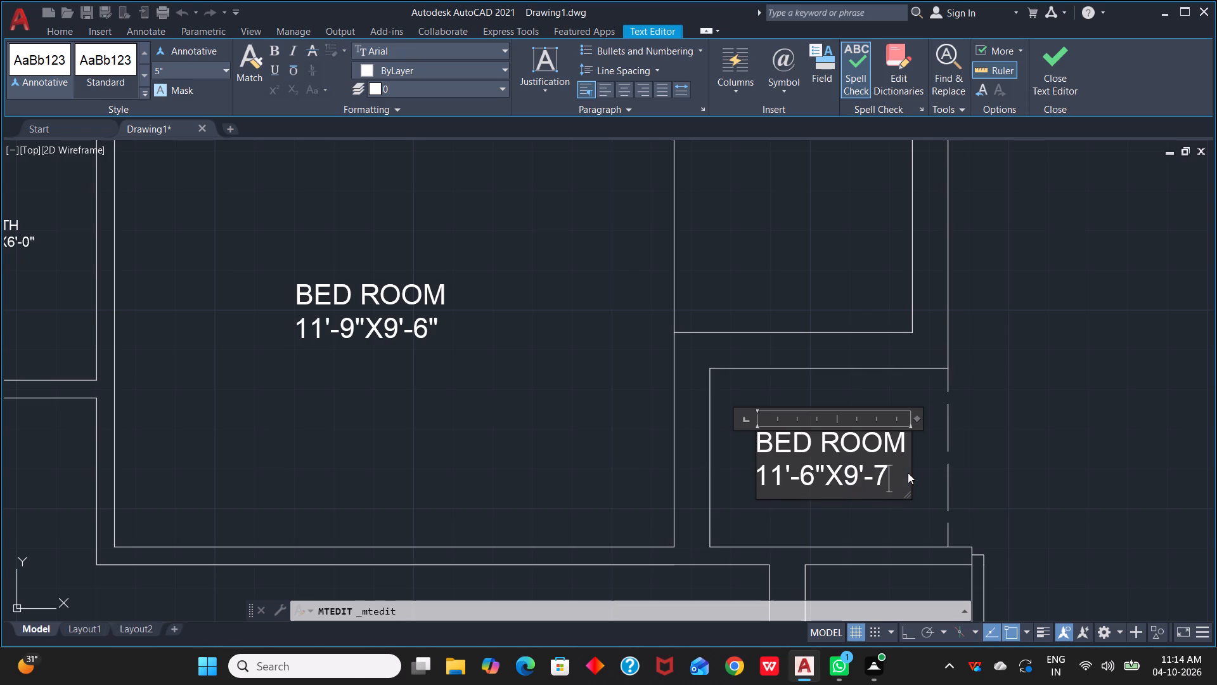
pyautogui.press('BackSpace')
pyautogui.write('3"')
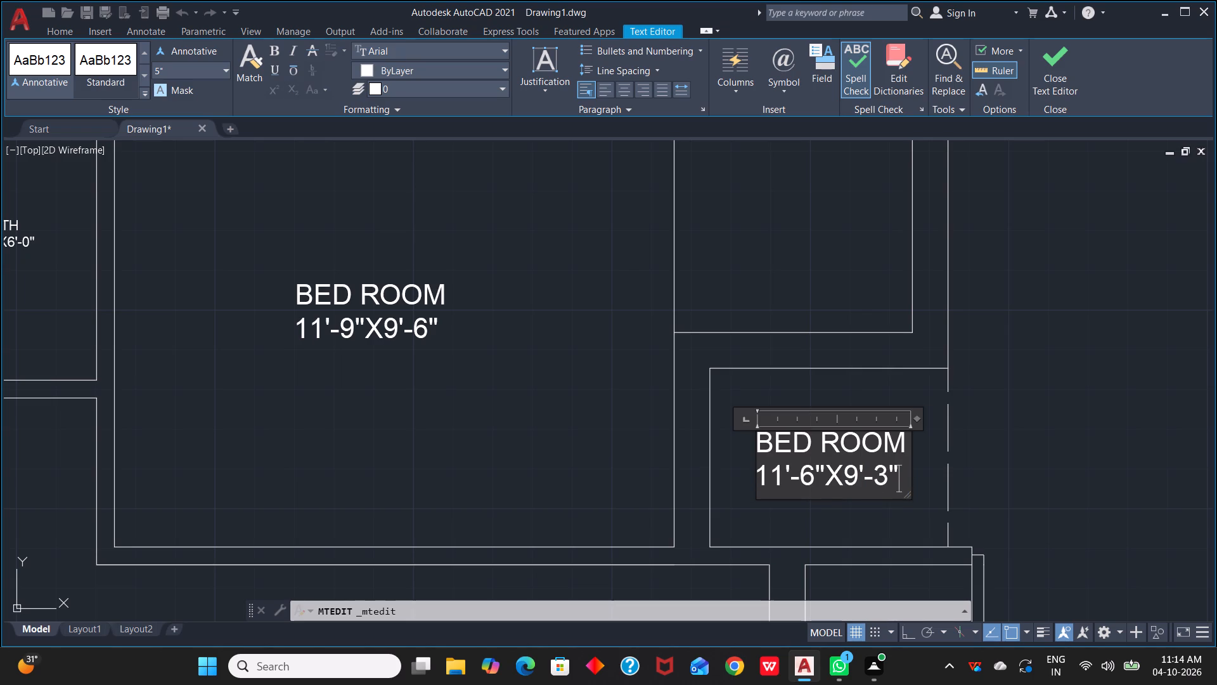
pyautogui.click(858, 478)
pyautogui.press('BackSpace')
pyautogui.press('6')
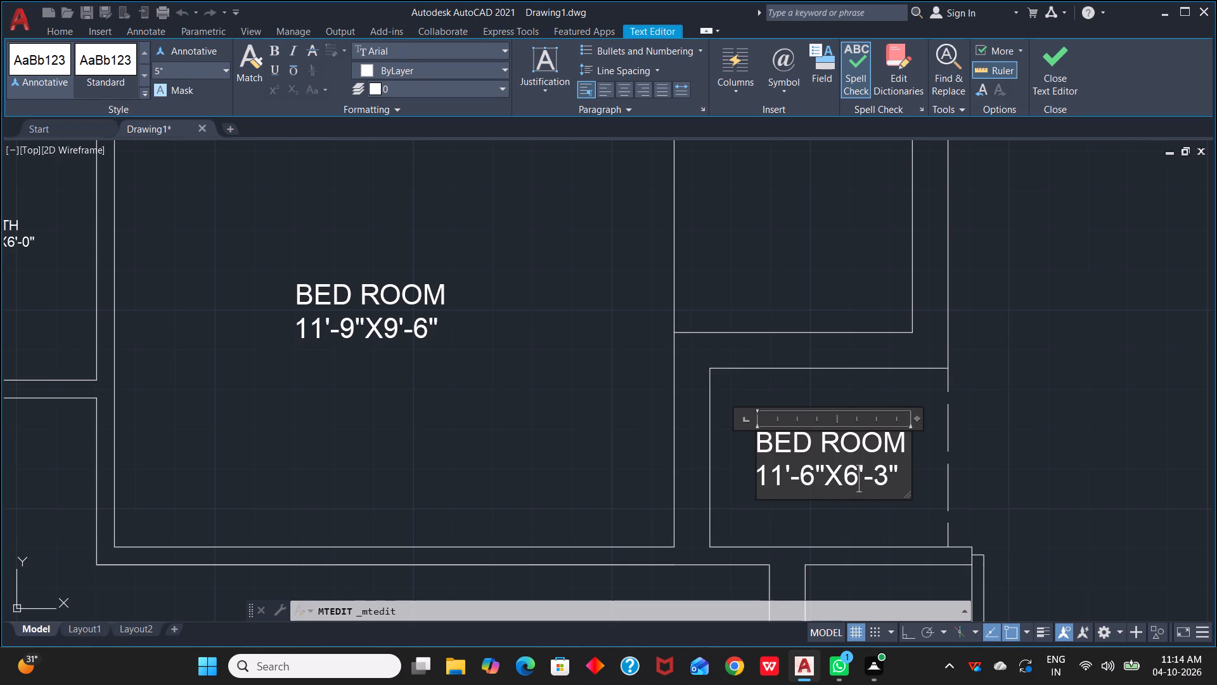
# Set the first dimension in the same label to 3'-0".
pyautogui.click(814, 473)
pyautogui.press('BackSpace')
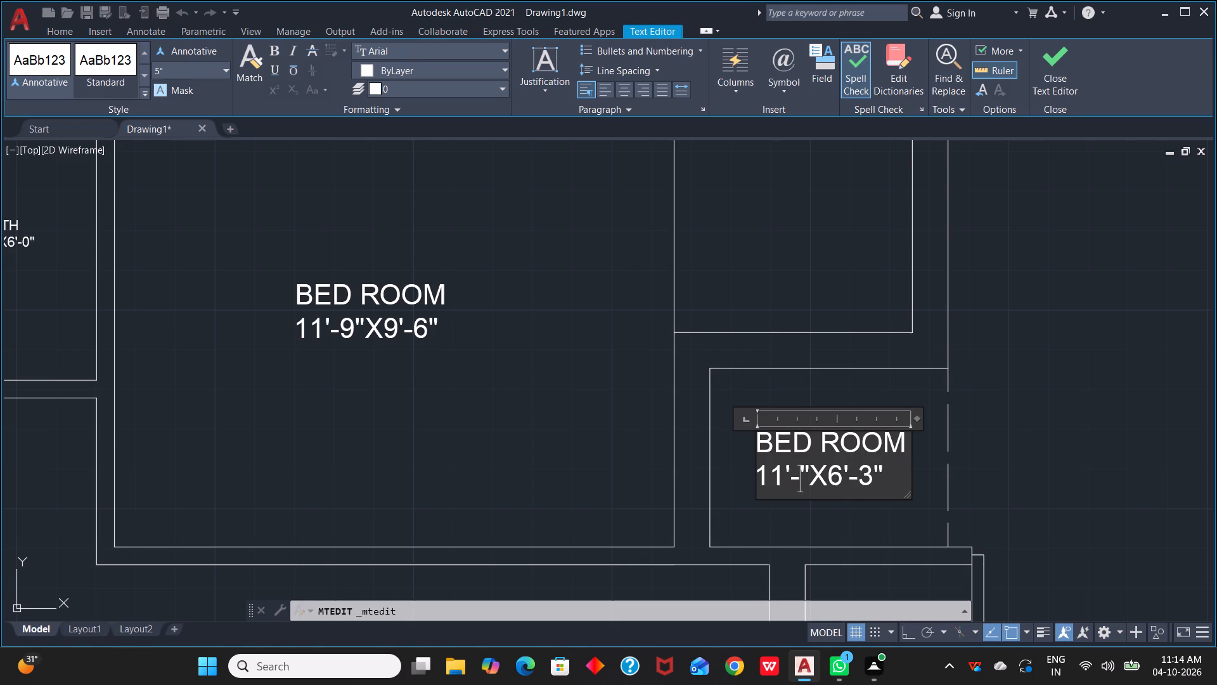
pyautogui.press('0')
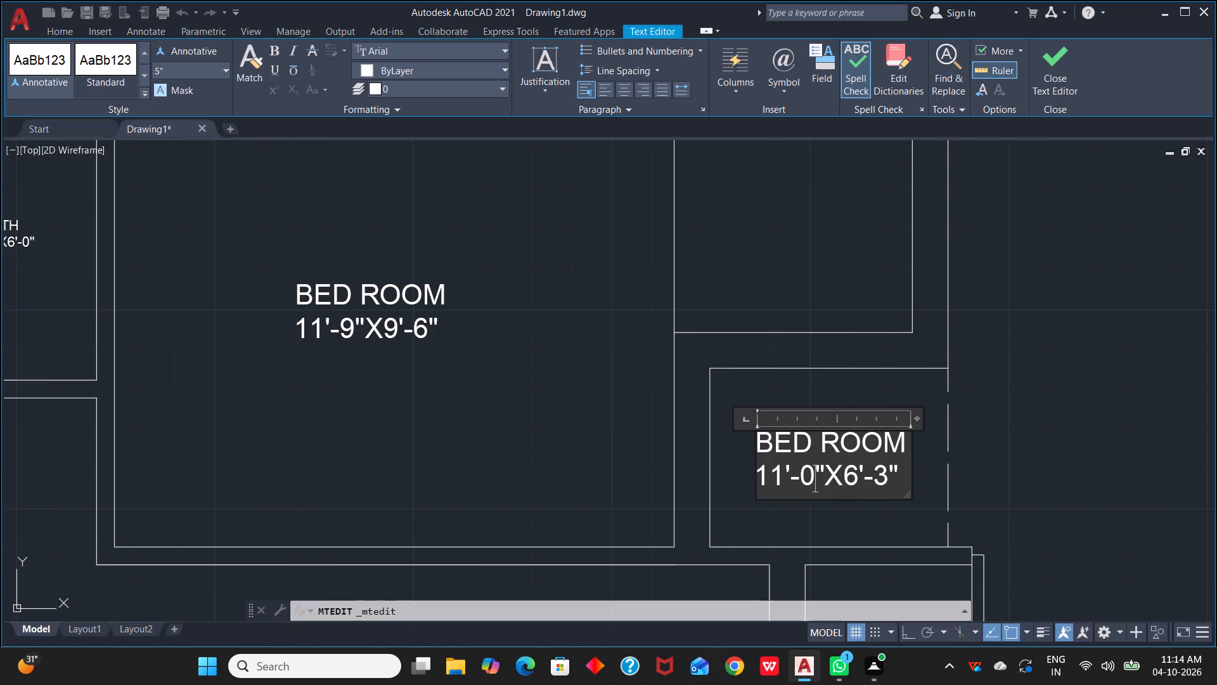
pyautogui.click(782, 474)
pyautogui.press('BackSpace')
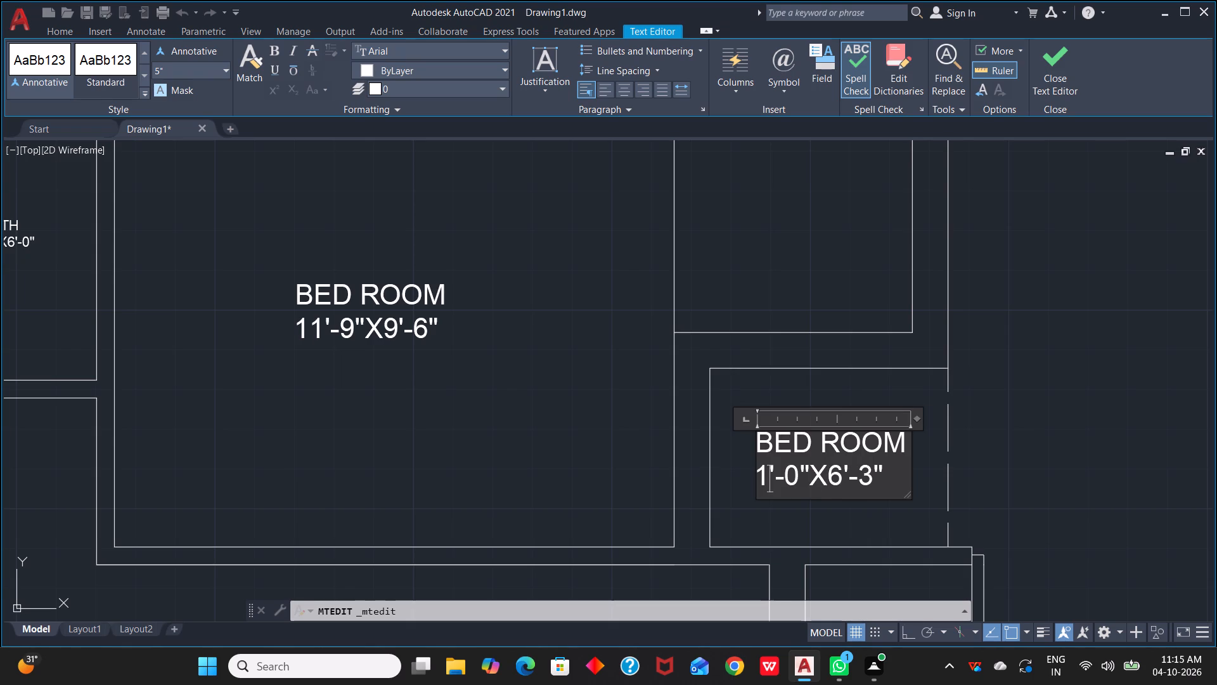
pyautogui.press('BackSpace')
pyautogui.press('3')
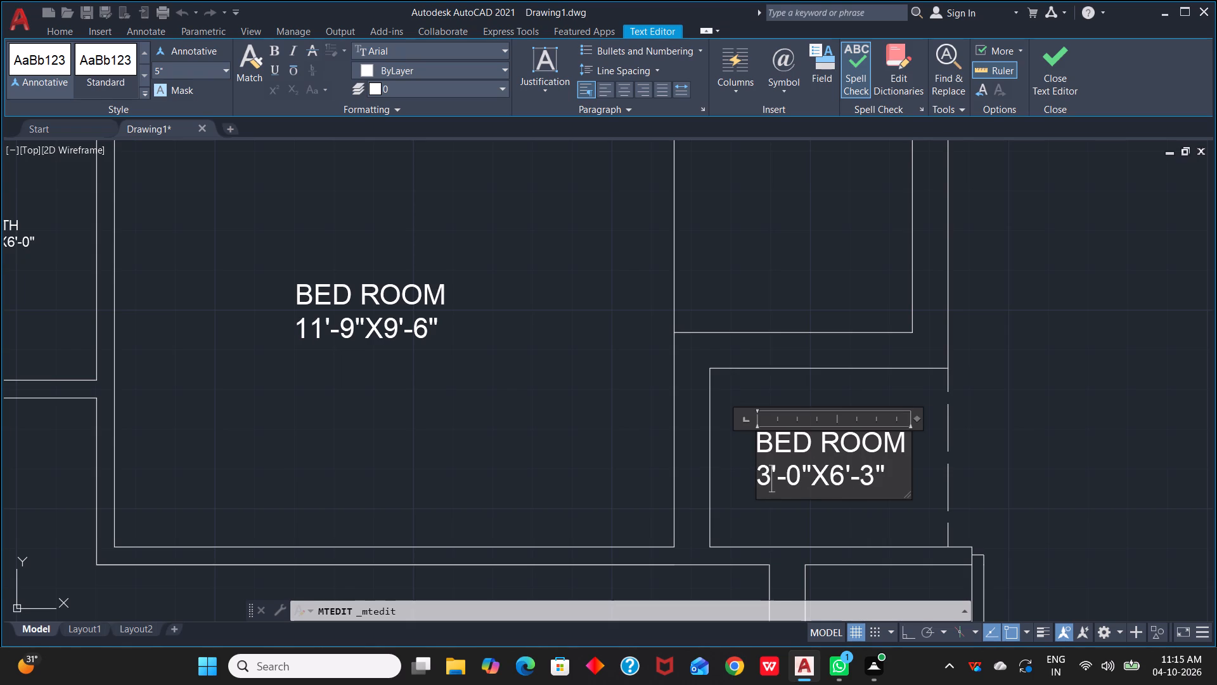
# Replace the room name in the same label with BALCONY and finish editing it.
pyautogui.moveTo(905, 440); pyautogui.dragTo(752, 440)
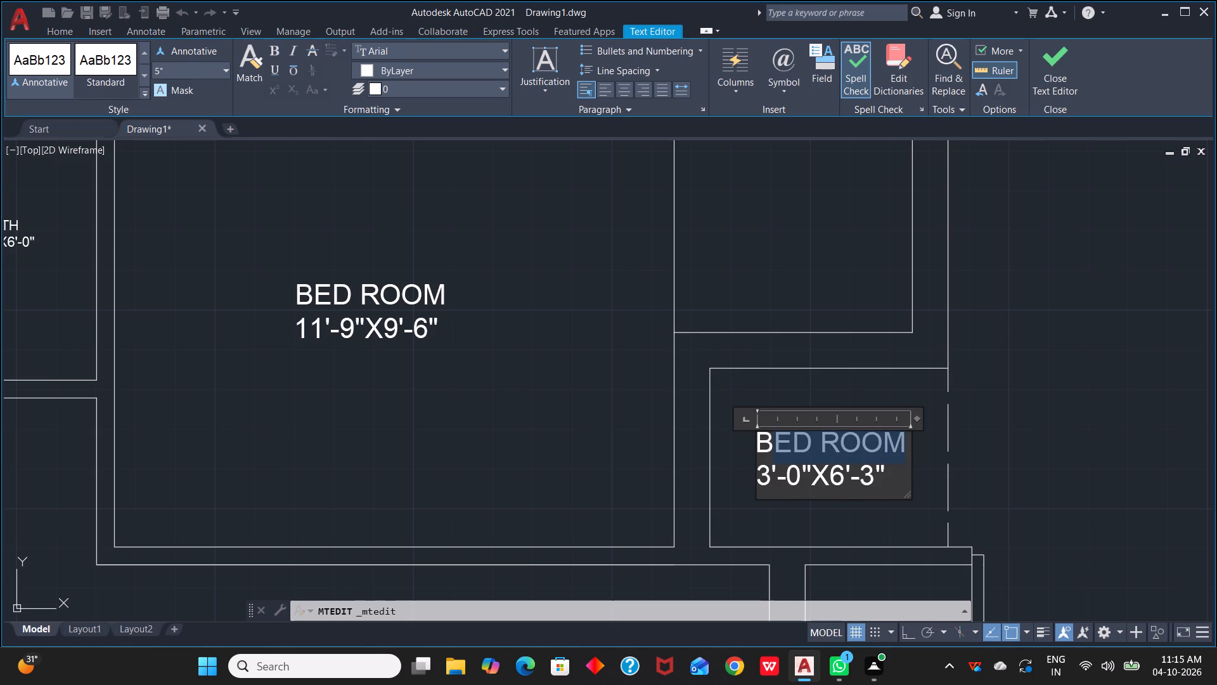
pyautogui.moveTo(752, 440); pyautogui.dragTo(773, 440)
pyautogui.press('BackSpace')
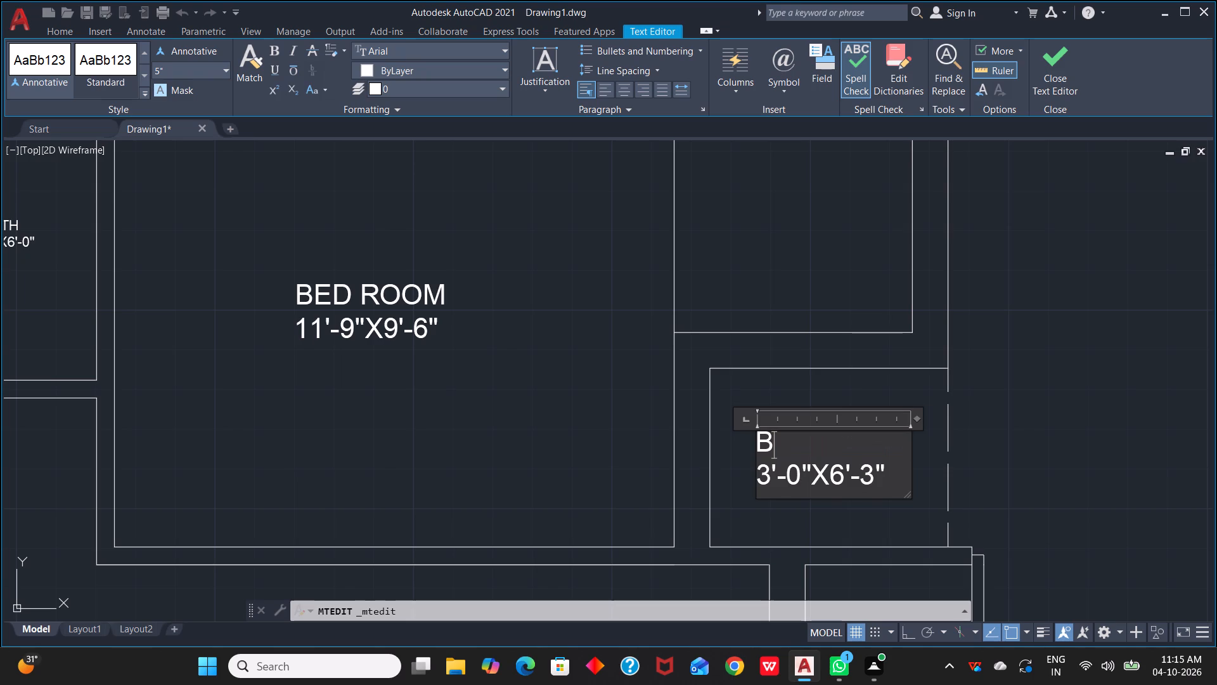
pyautogui.write('ALCONY')
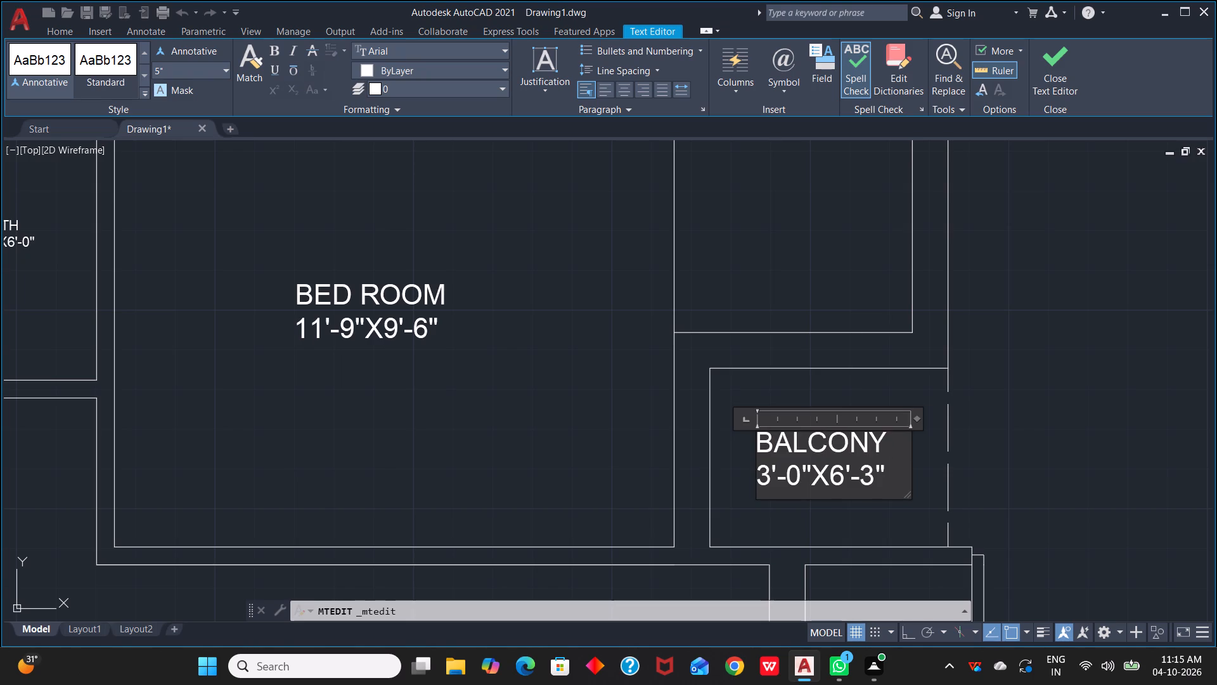
pyautogui.click(816, 518)
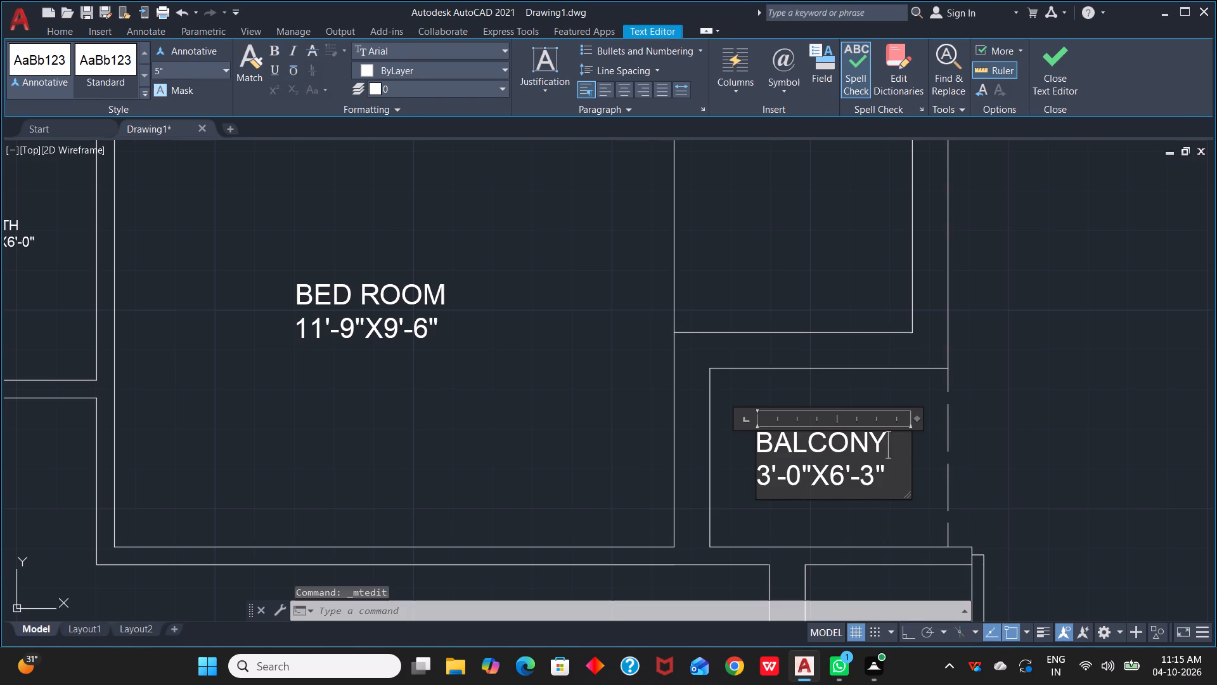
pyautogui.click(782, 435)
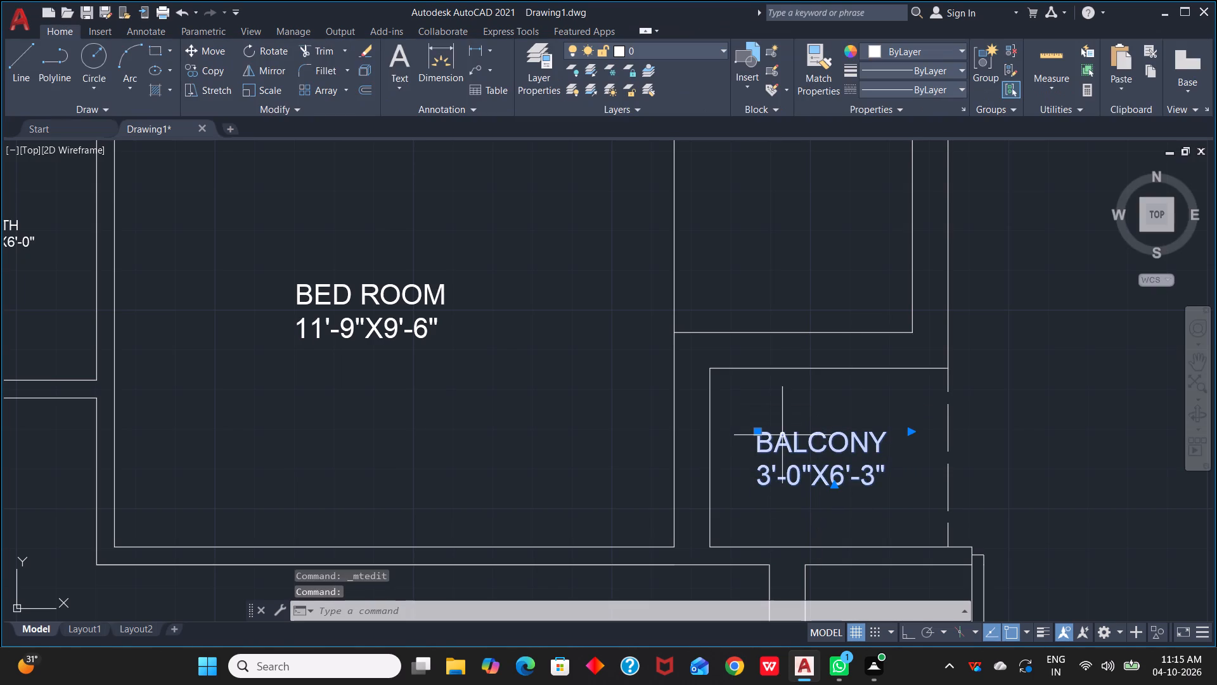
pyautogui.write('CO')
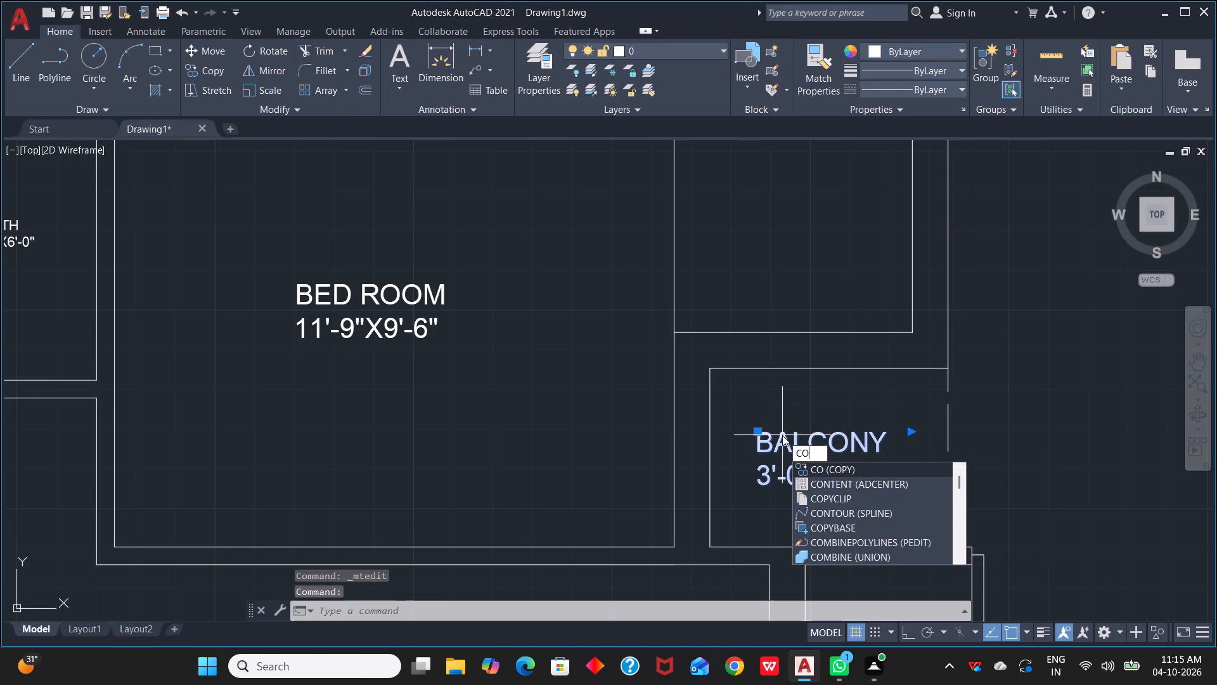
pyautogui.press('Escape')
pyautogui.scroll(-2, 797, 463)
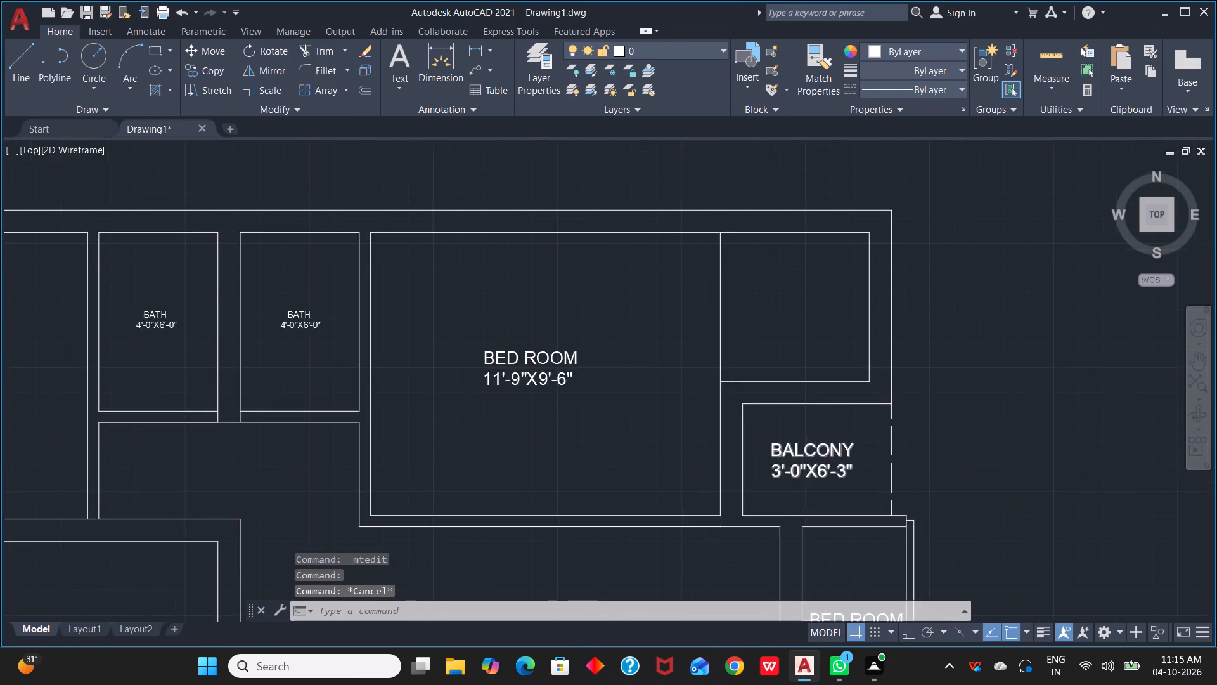
# Delete the bedroom label from the small projecting room south of the balcony on the east wall.
pyautogui.moveTo(823, 488); pyautogui.dragTo(845, 367, button='middle')
pyautogui.click(863, 443)
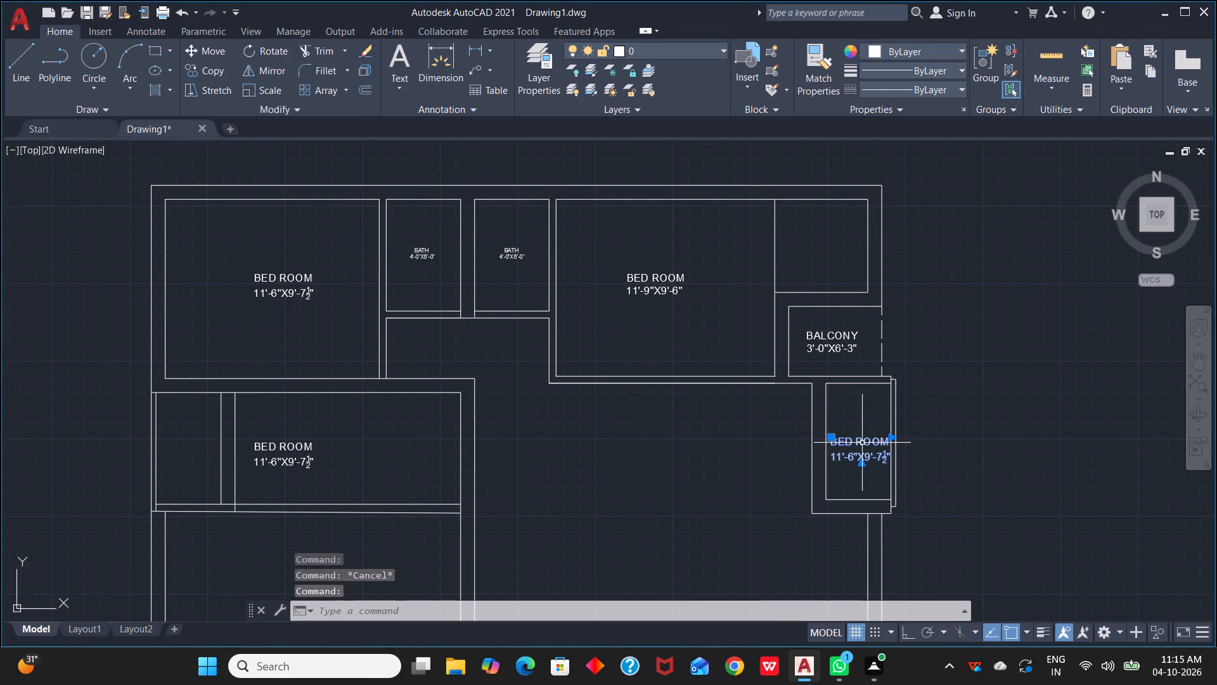
pyautogui.press('Delete')
# Copy the BALCONY 3'-0"X6'-3" label into the small projecting room directly south of it on the east wall.
pyautogui.press('c')
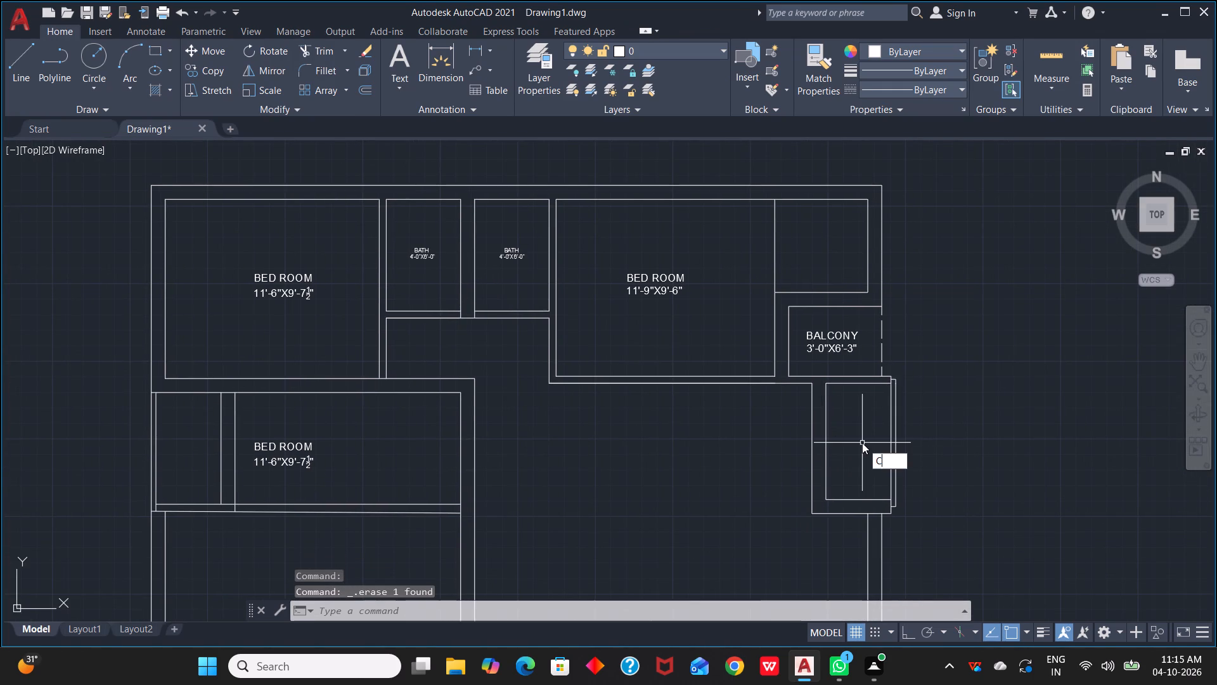
pyautogui.write('O')
pyautogui.press('space')
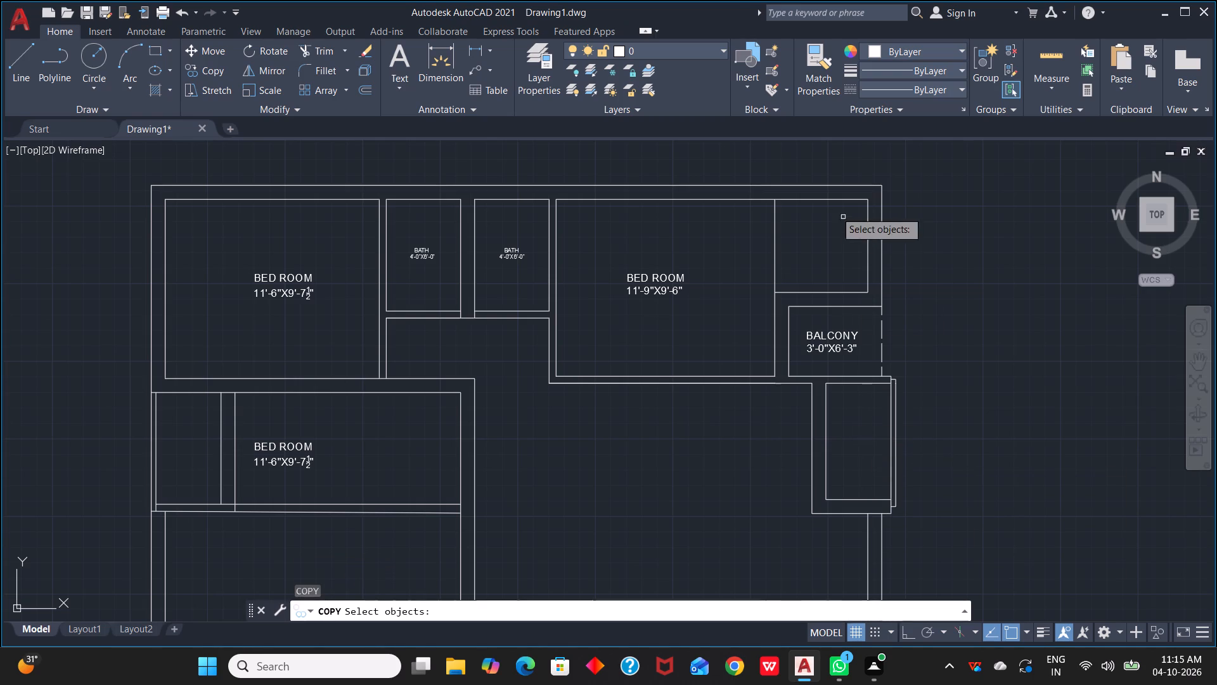
pyautogui.click(854, 343)
pyautogui.press('space')
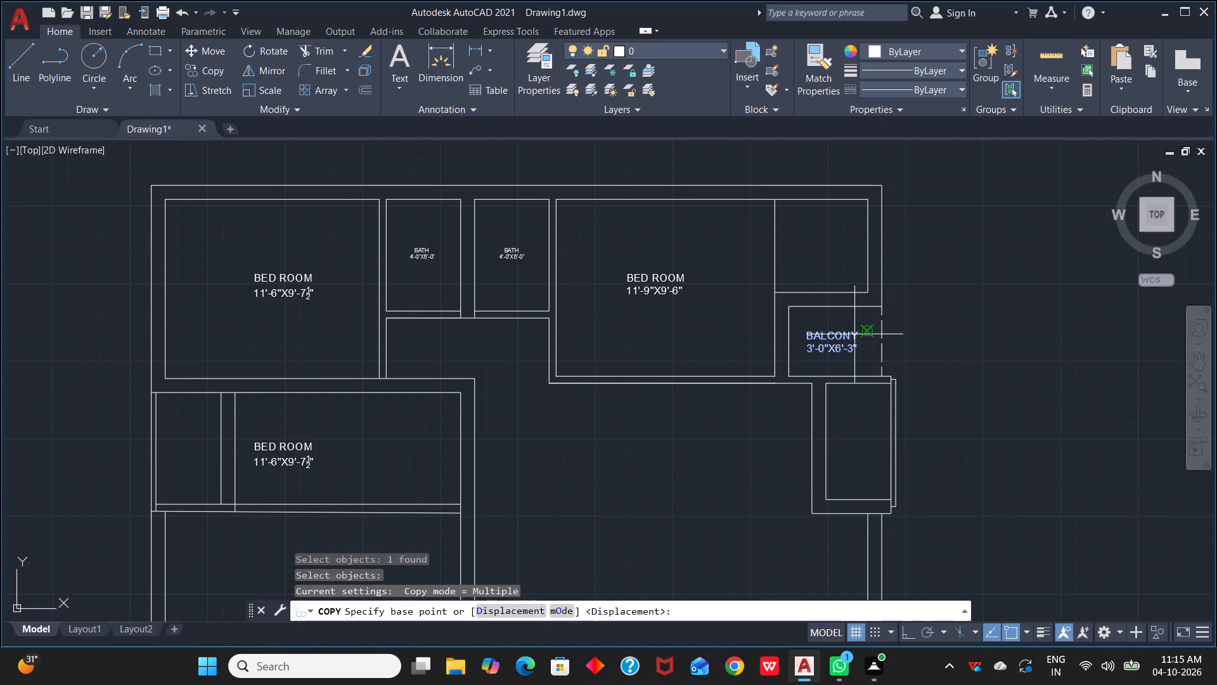
pyautogui.click(816, 341)
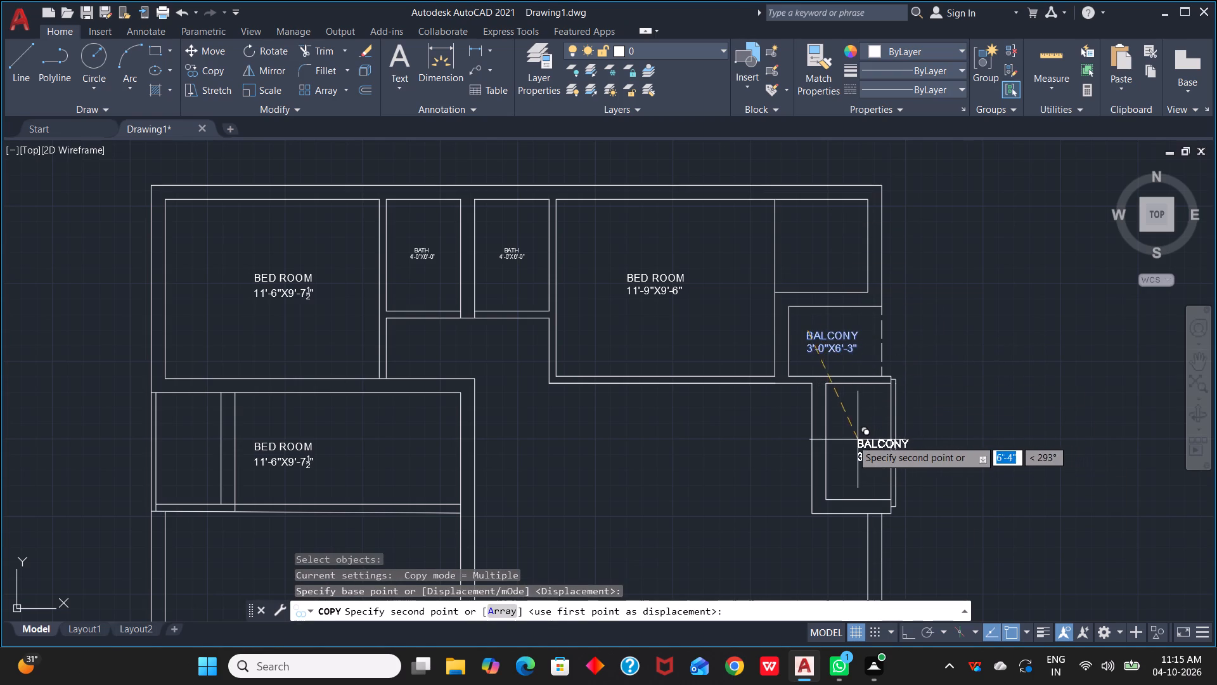
pyautogui.scroll(4, 844, 440)
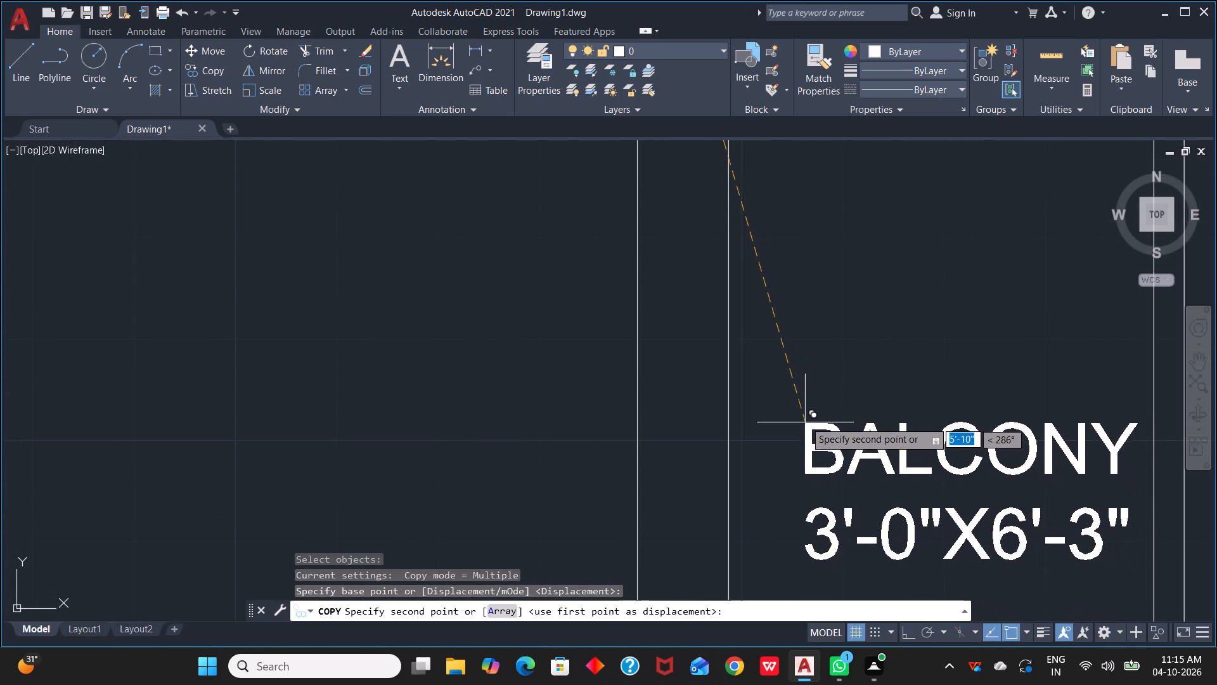
pyautogui.click(805, 413)
pyautogui.scroll(-4, 872, 346)
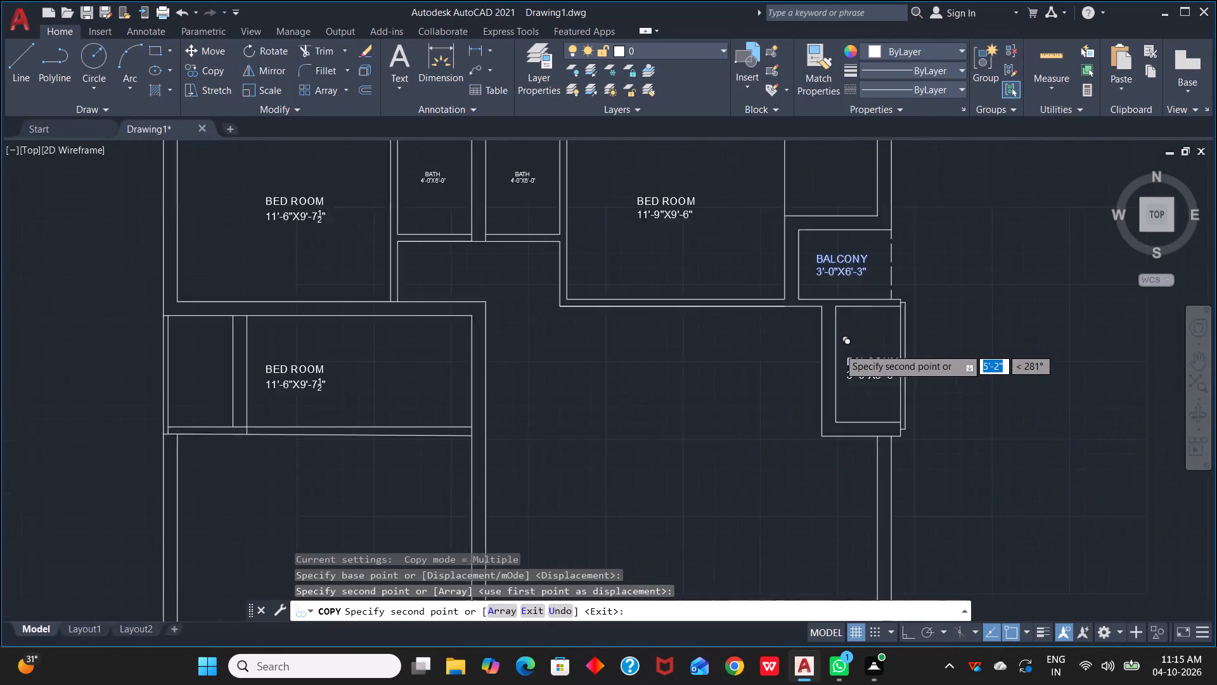
pyautogui.scroll(-2, 839, 348)
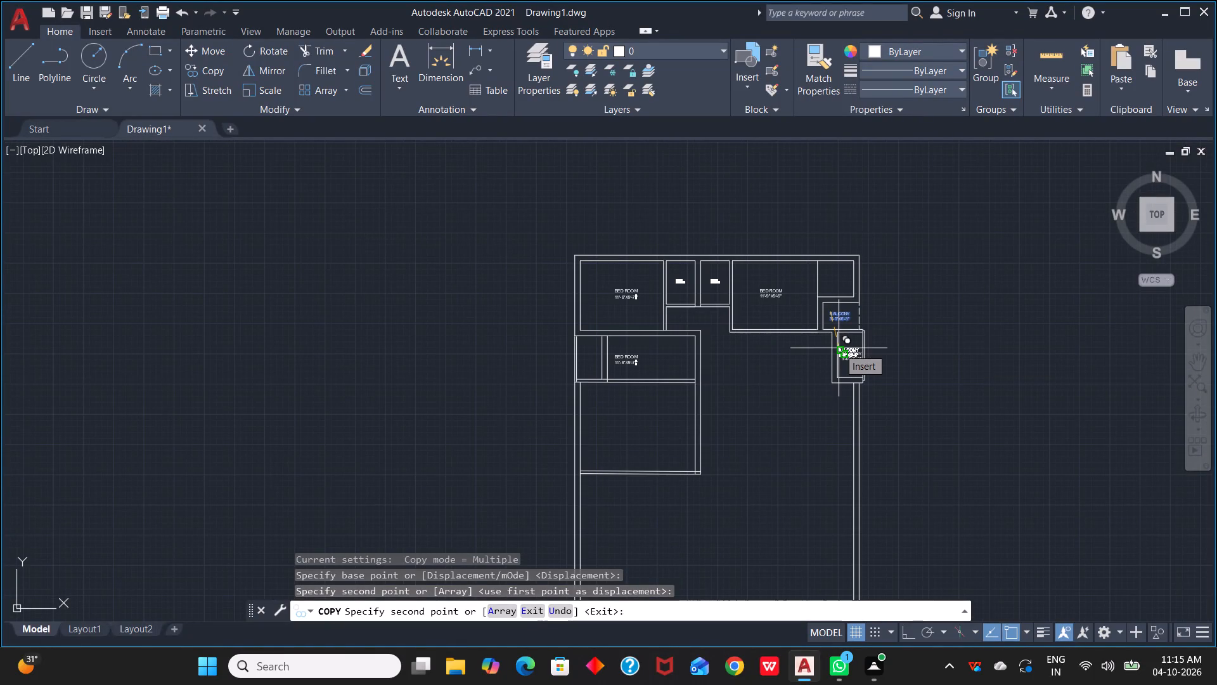
pyautogui.press('Escape')
pyautogui.scroll(2, 841, 336)
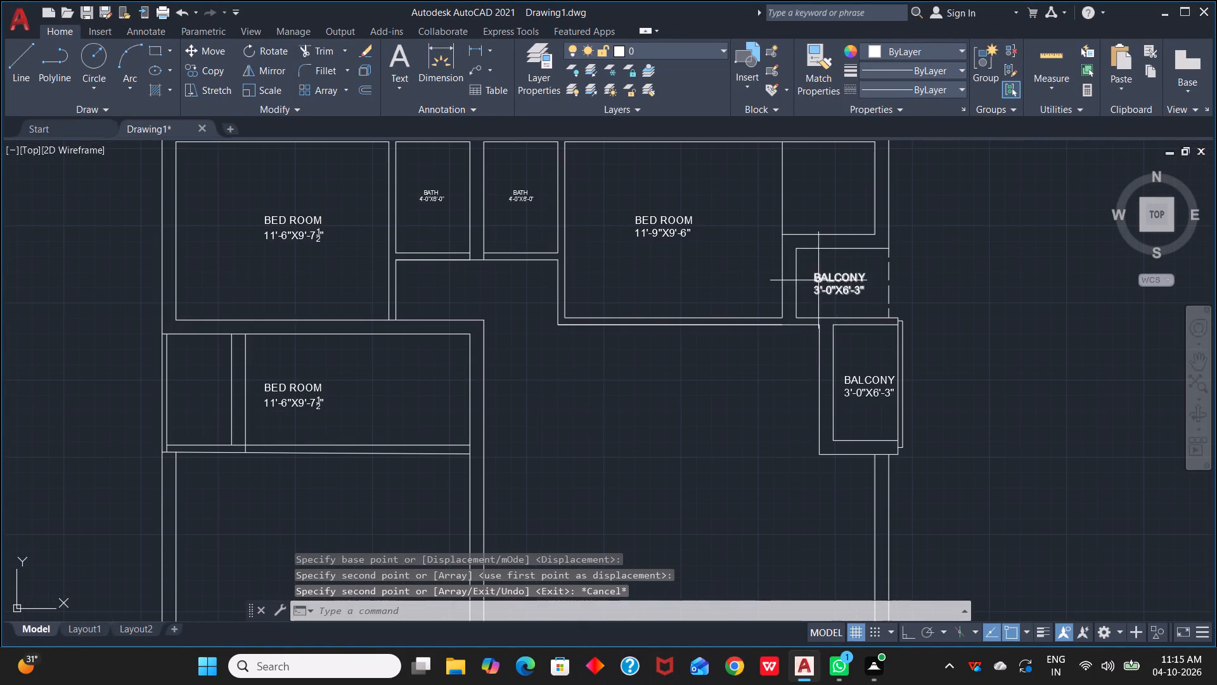
# Delete the original BALCONY label from the northern small room along the east wall.
pyautogui.click(832, 279)
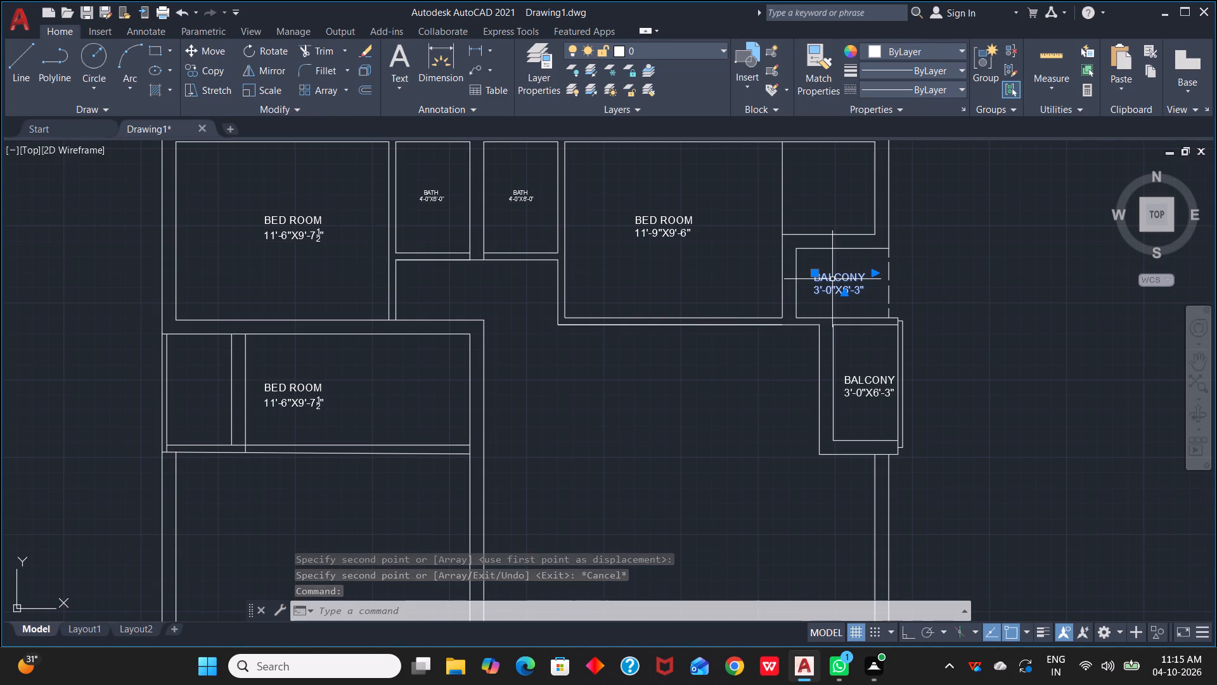
pyautogui.click(832, 279)
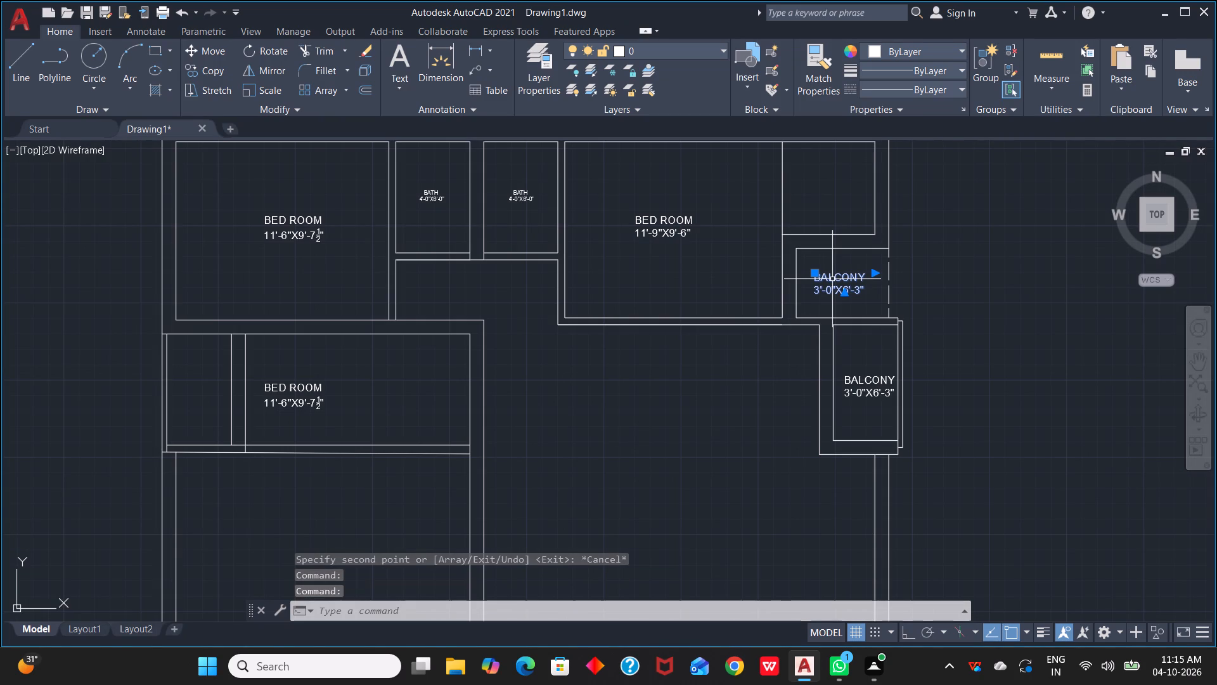
pyautogui.press('Delete')
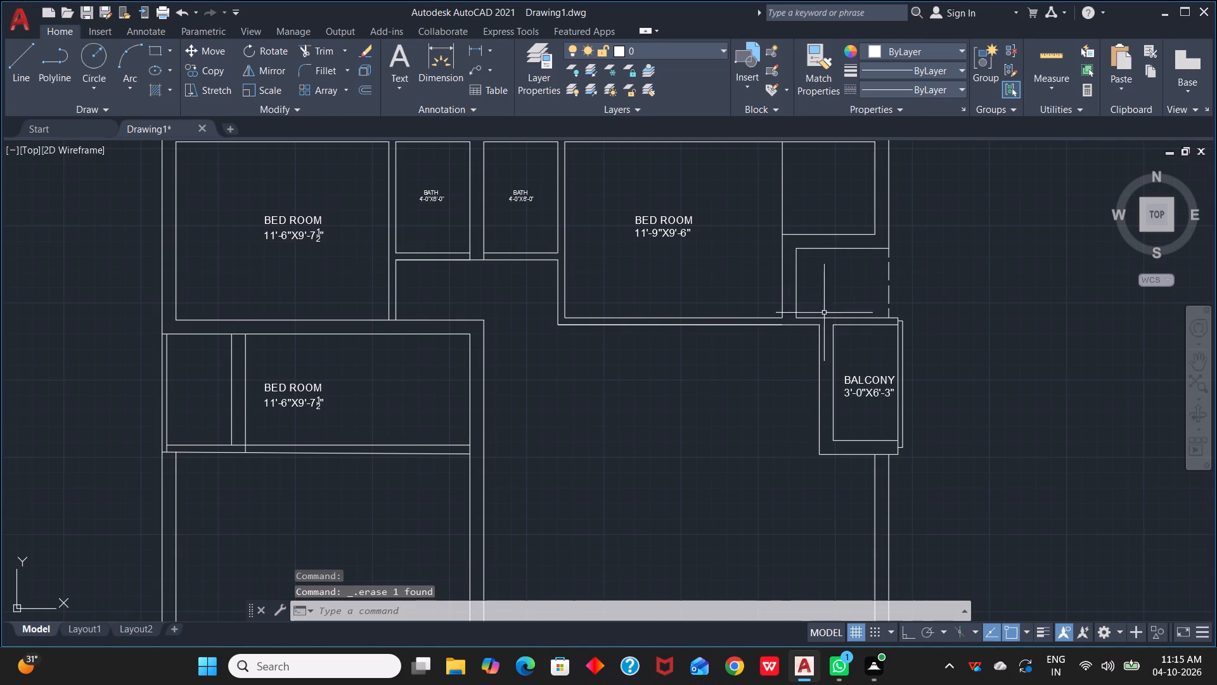
# Delete the bedroom label from the wide room south of the northwest bedroom.
pyautogui.scroll(-1, 668, 403)
pyautogui.moveTo(676, 403); pyautogui.dragTo(1008, 455, button='middle')
pyautogui.click(753, 448)
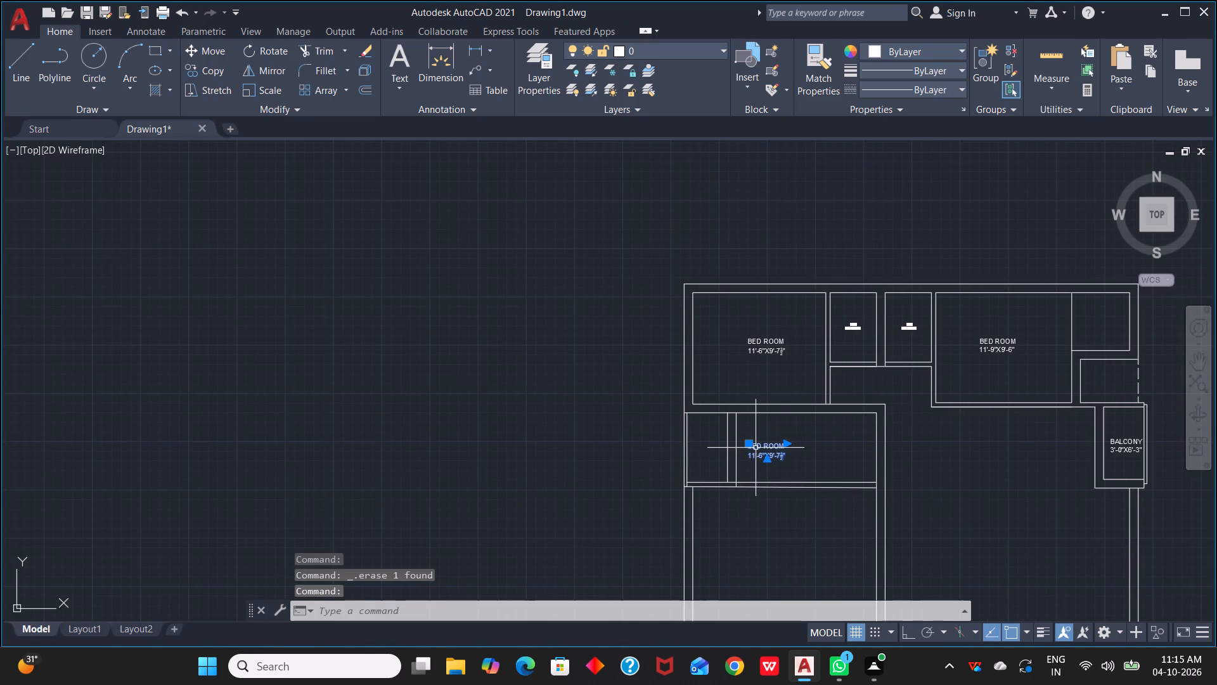
pyautogui.press('Delete')
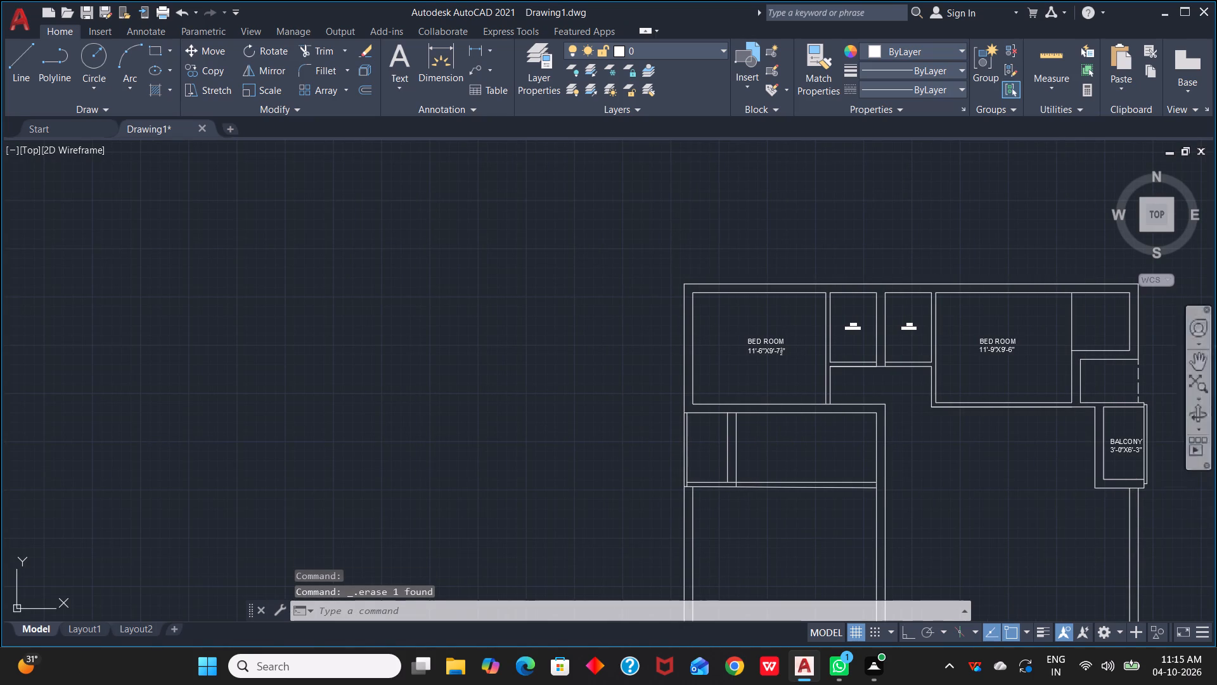
# Copy the 11'-9"X9'-6" bedroom label into both the narrow west room and the wide room south of the northwest bedroom.
pyautogui.click(996, 344)
pyautogui.write('CO')
pyautogui.press('space')
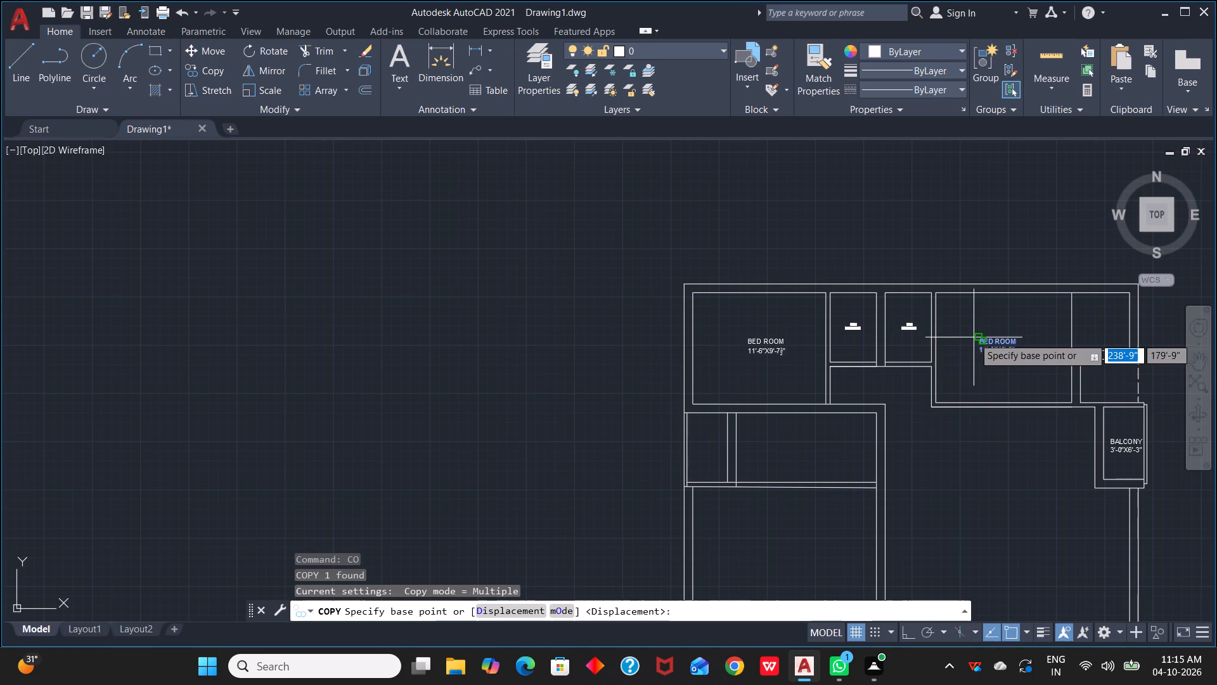
pyautogui.click(978, 339)
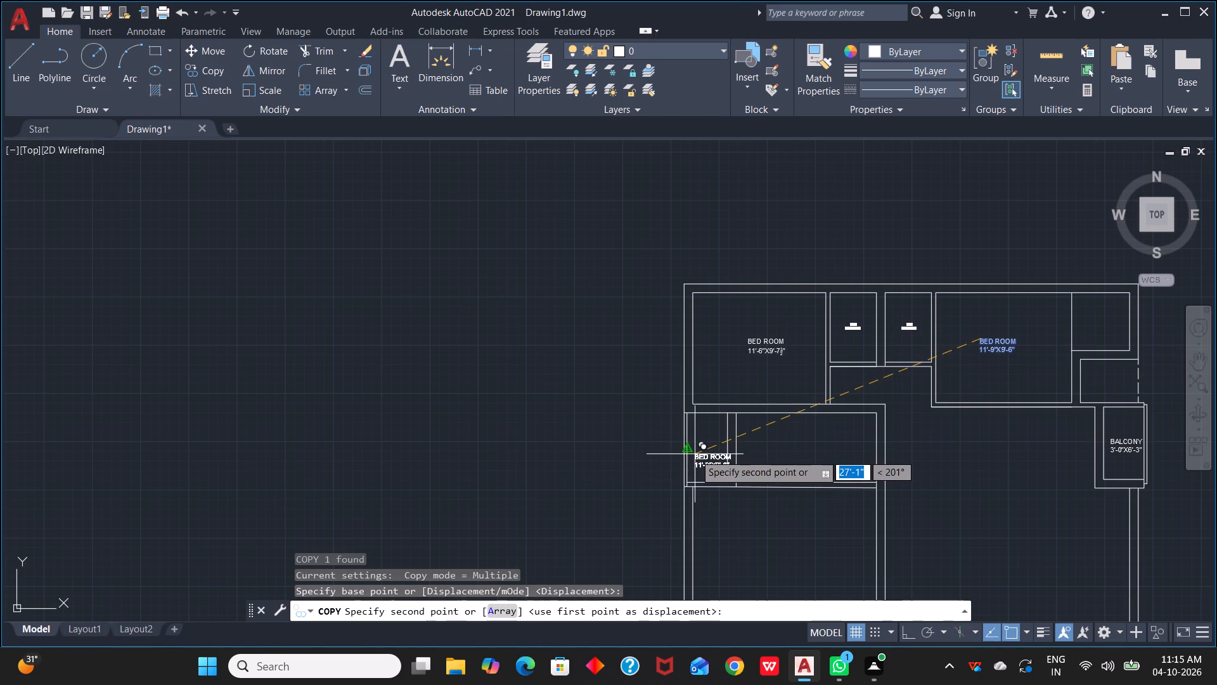
pyautogui.scroll(4, 695, 454)
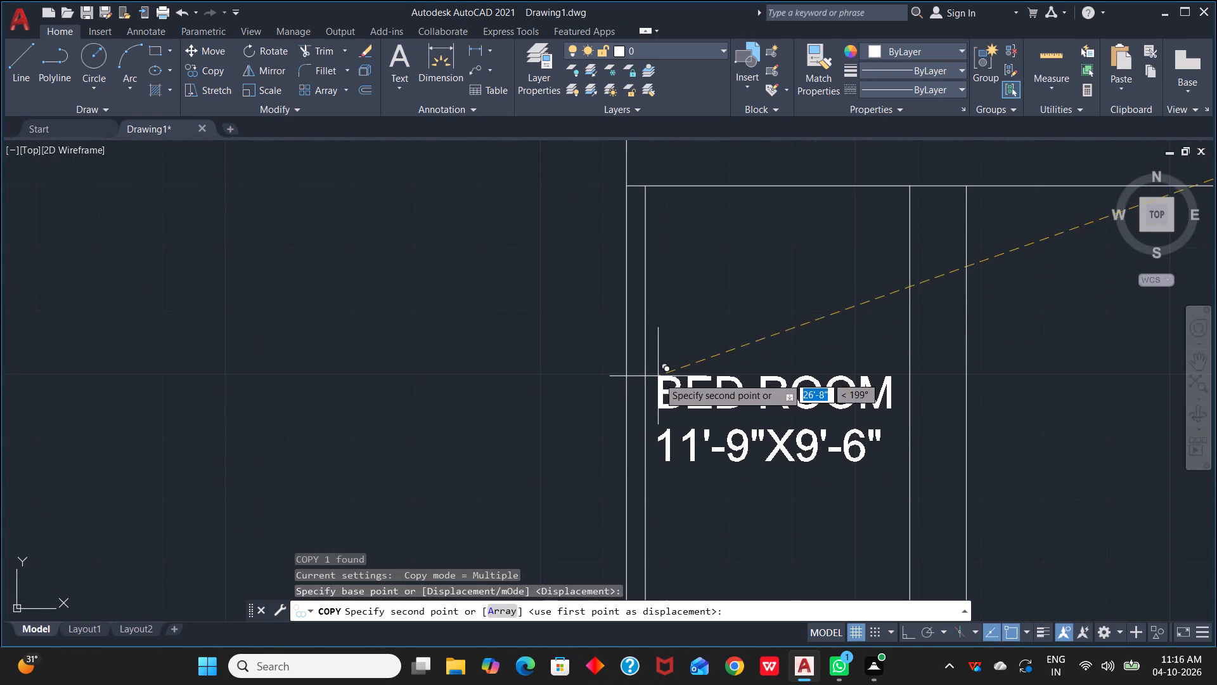
pyautogui.click(659, 384)
pyautogui.scroll(-2, 1027, 448)
pyautogui.moveTo(1027, 448); pyautogui.dragTo(877, 425, button='middle')
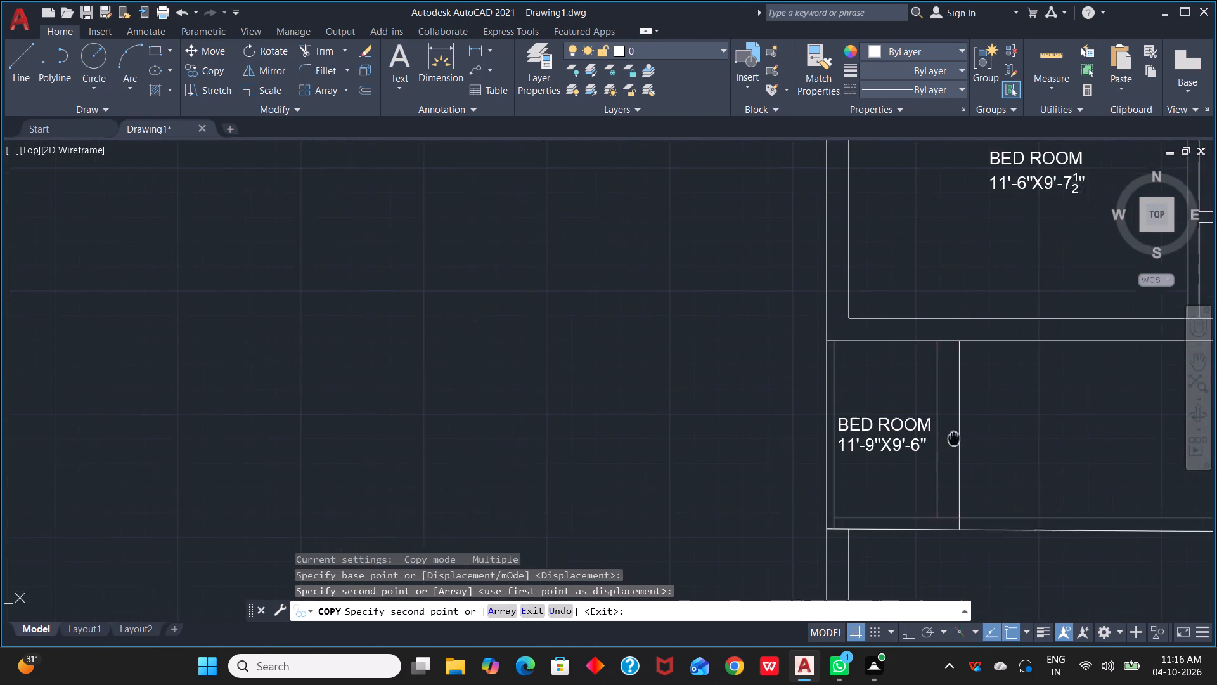
pyautogui.moveTo(877, 425); pyautogui.dragTo(767, 424, button='middle')
pyautogui.click(834, 399)
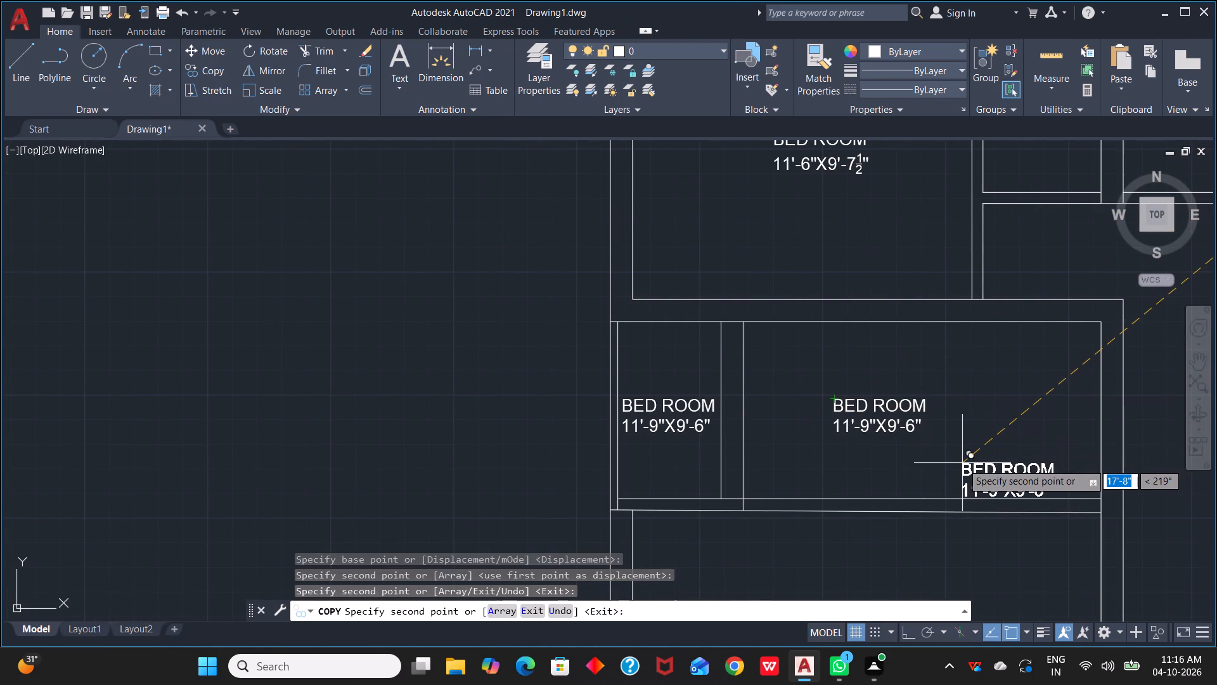
pyautogui.press('Escape')
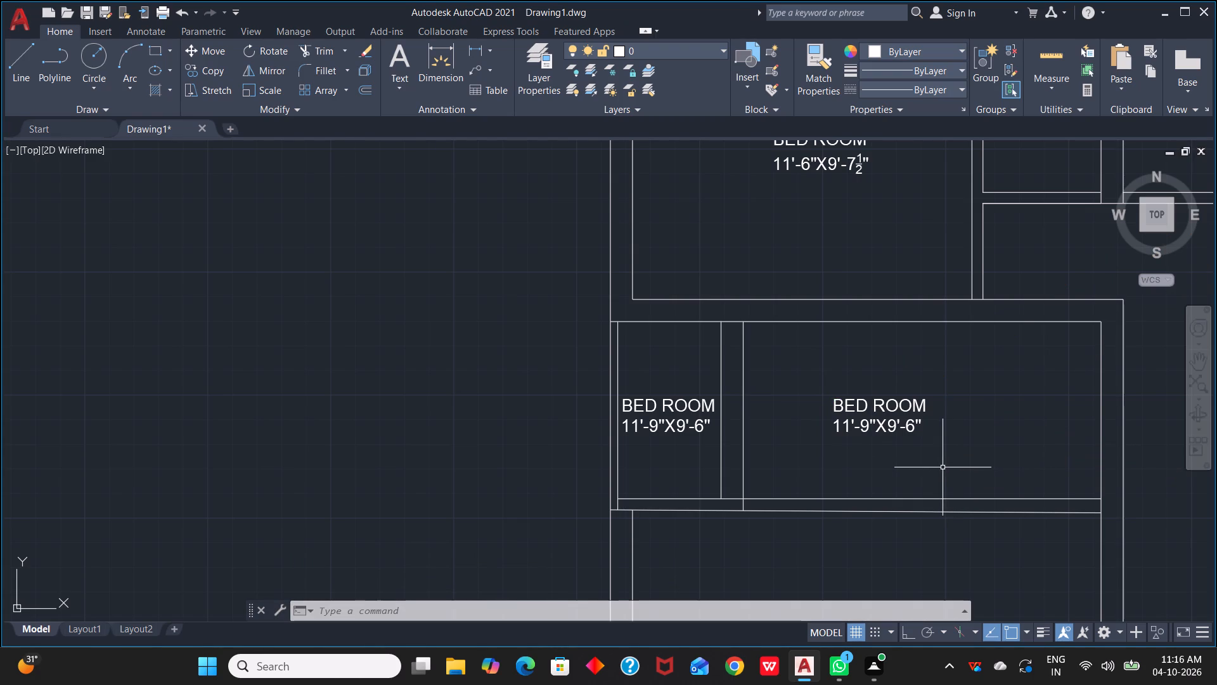
# Change the size in the wide room's copied label to 12'-3"X6'-0".
pyautogui.click(877, 405)
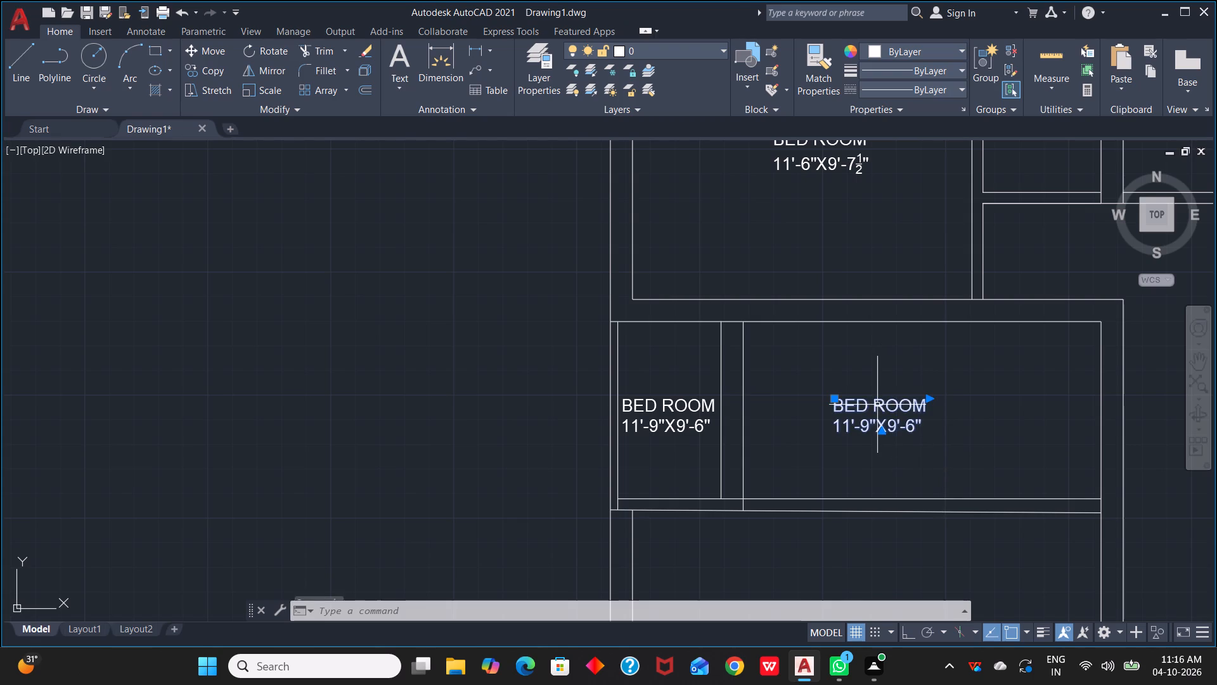
pyautogui.rightClick(877, 405)
pyautogui.click(935, 268)
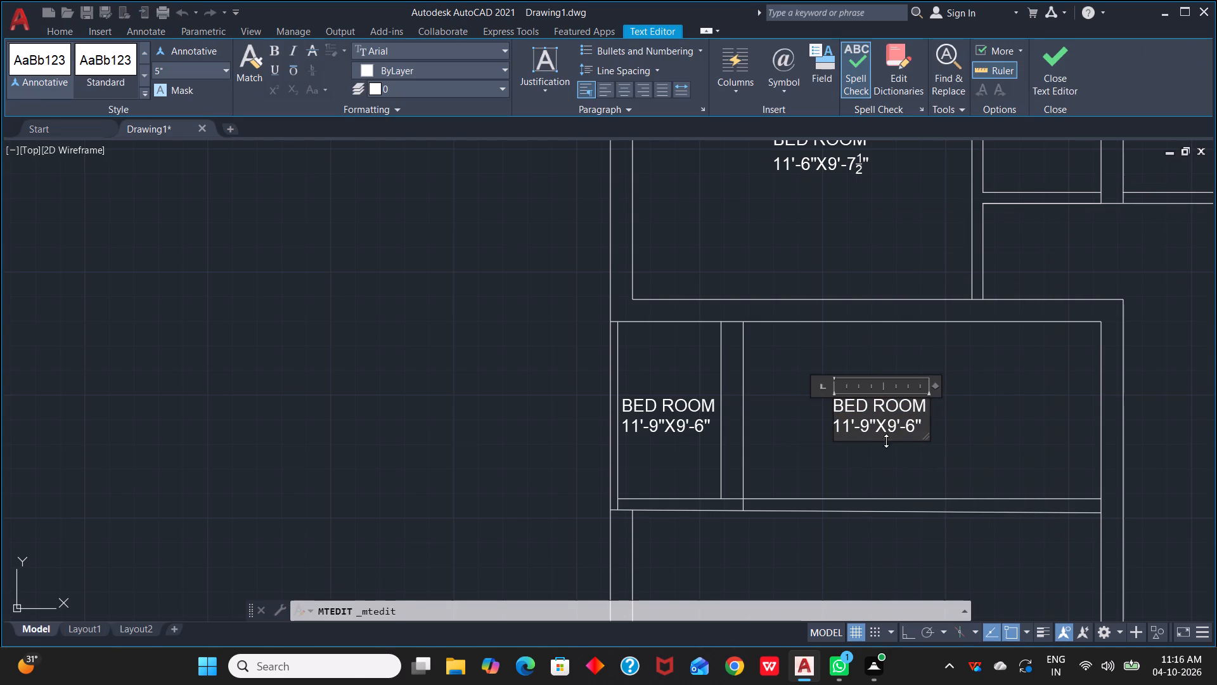
pyautogui.click(851, 425)
pyautogui.press('BackSpace')
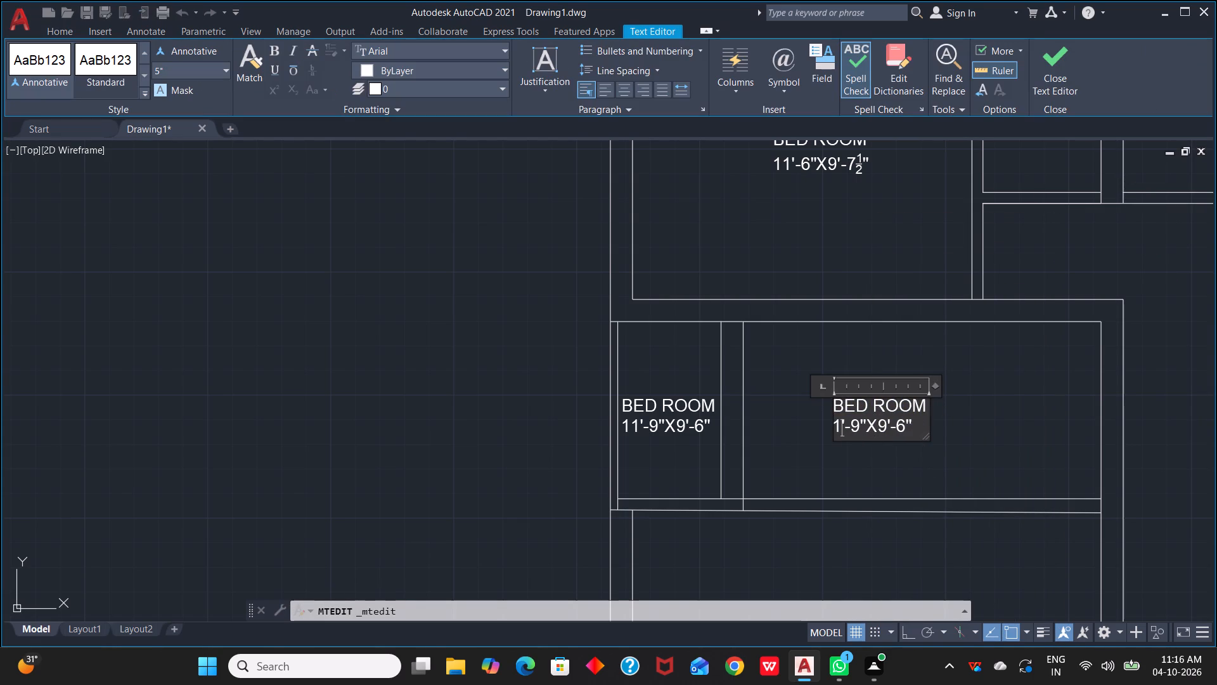
pyautogui.press('2')
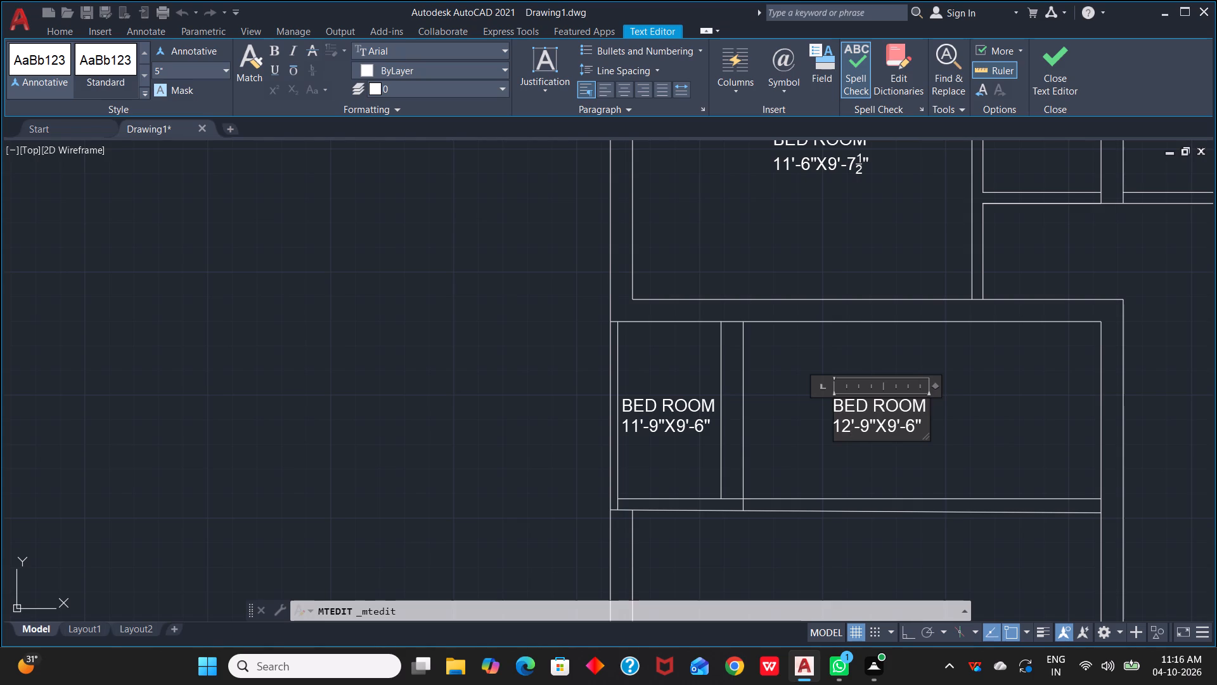
pyautogui.click(868, 423)
pyautogui.press('BackSpace')
pyautogui.press('3')
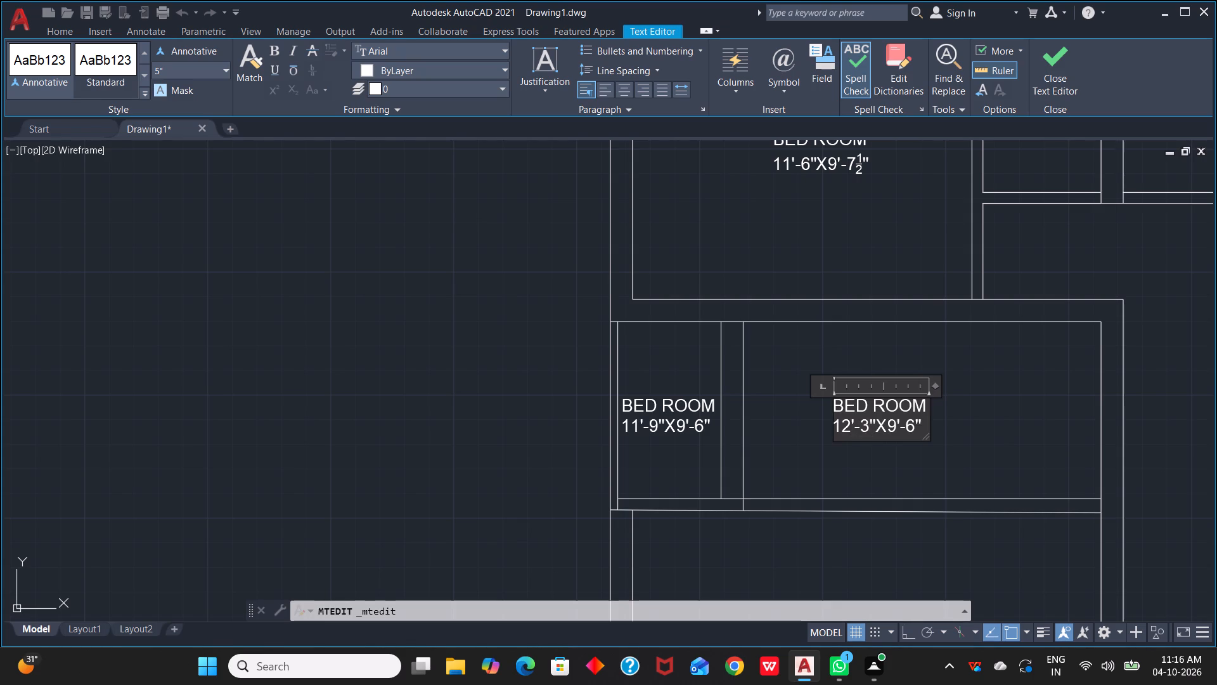
pyautogui.click(896, 425)
pyautogui.press('BackSpace')
pyautogui.press('6')
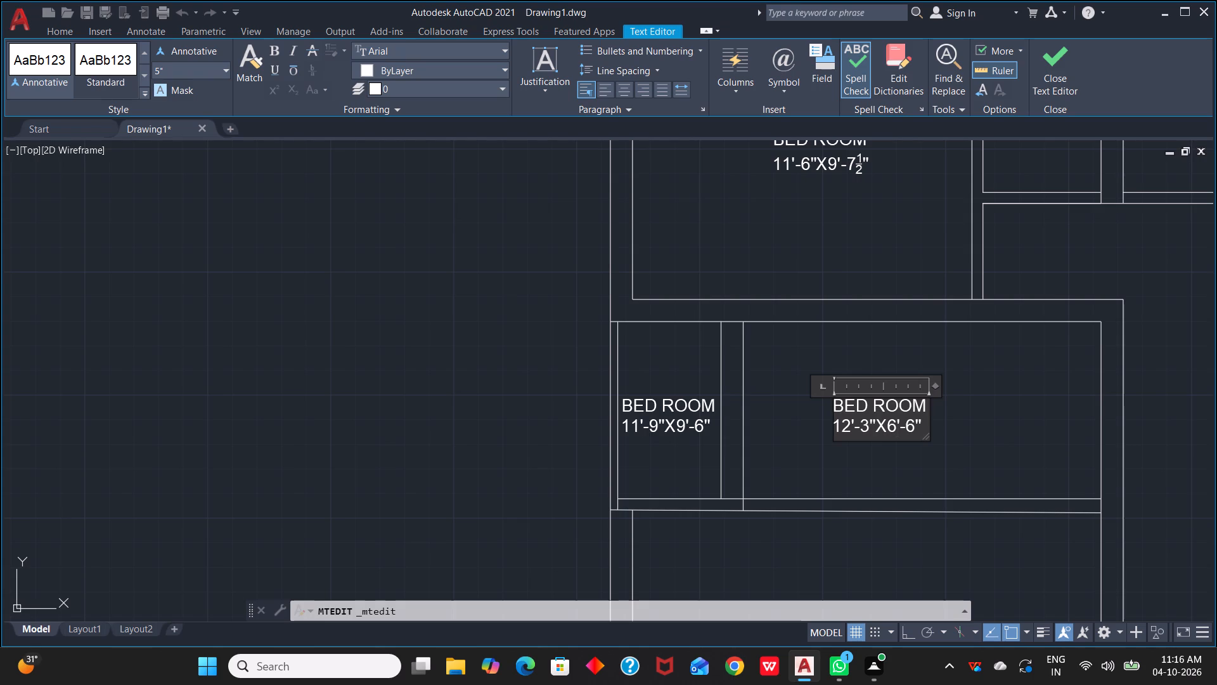
pyautogui.click(913, 426)
pyautogui.press('BackSpace')
pyautogui.press('0')
# Replace the room name in the same label with KITCHEN, indent it one space, and finish editing.
pyautogui.moveTo(925, 403); pyautogui.dragTo(813, 391)
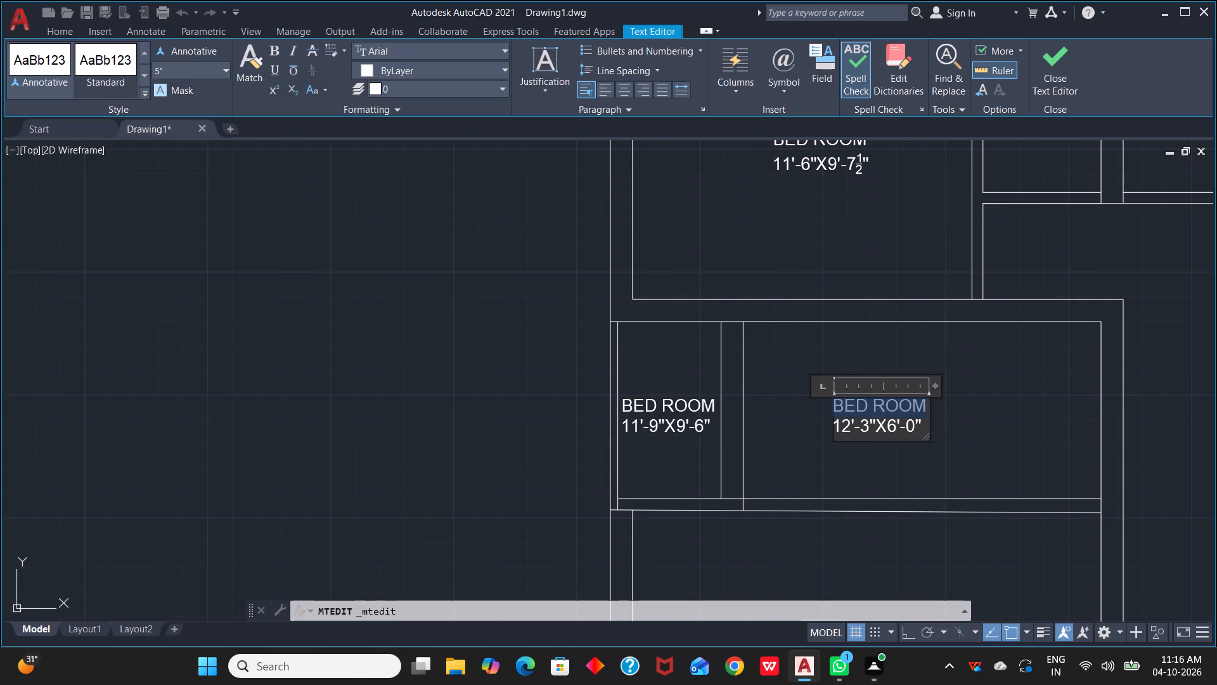
pyautogui.moveTo(813, 391); pyautogui.dragTo(809, 391)
pyautogui.press('BackSpace')
pyautogui.write('KITCHEN')
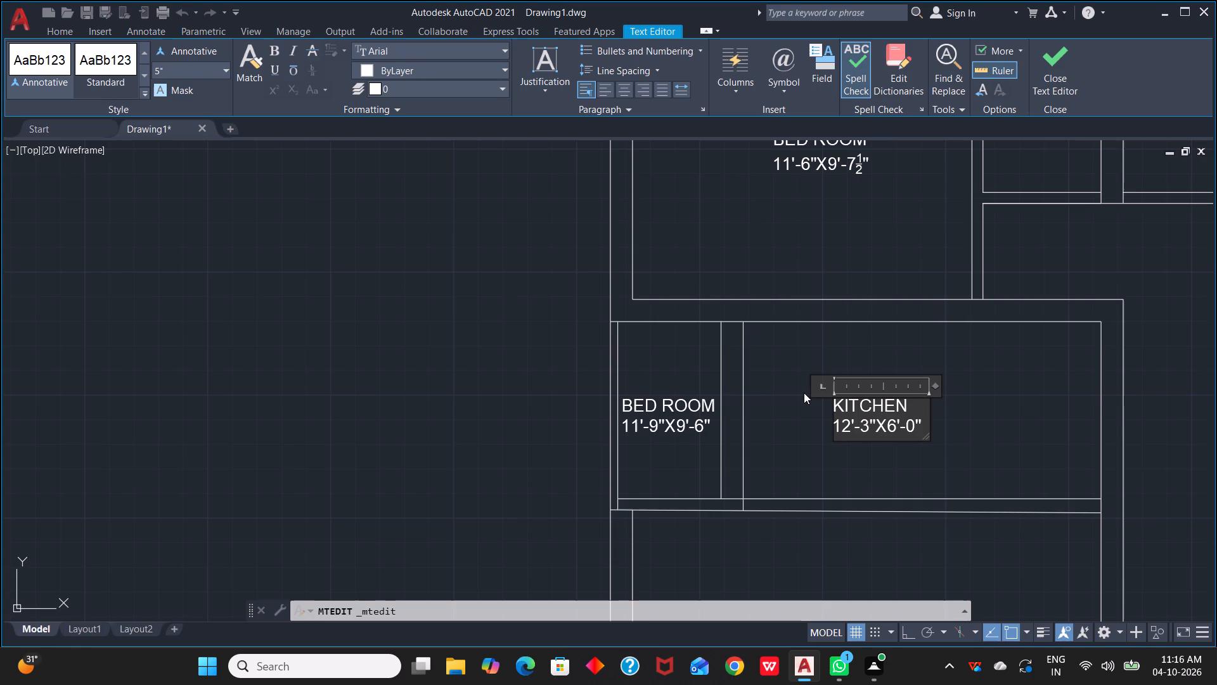
pyautogui.press('Left')
pyautogui.press('Left')
pyautogui.press('Left')
pyautogui.press('Left')
pyautogui.press('Left')
pyautogui.press('Left')
pyautogui.press('Left')
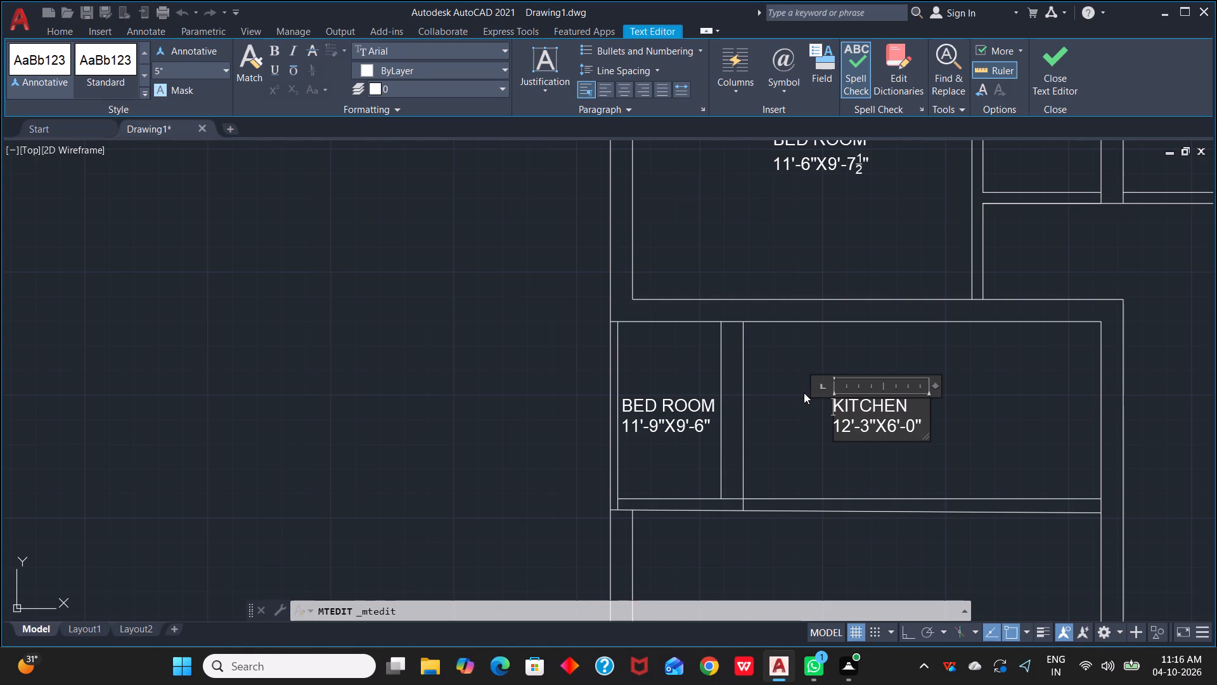
pyautogui.press('space')
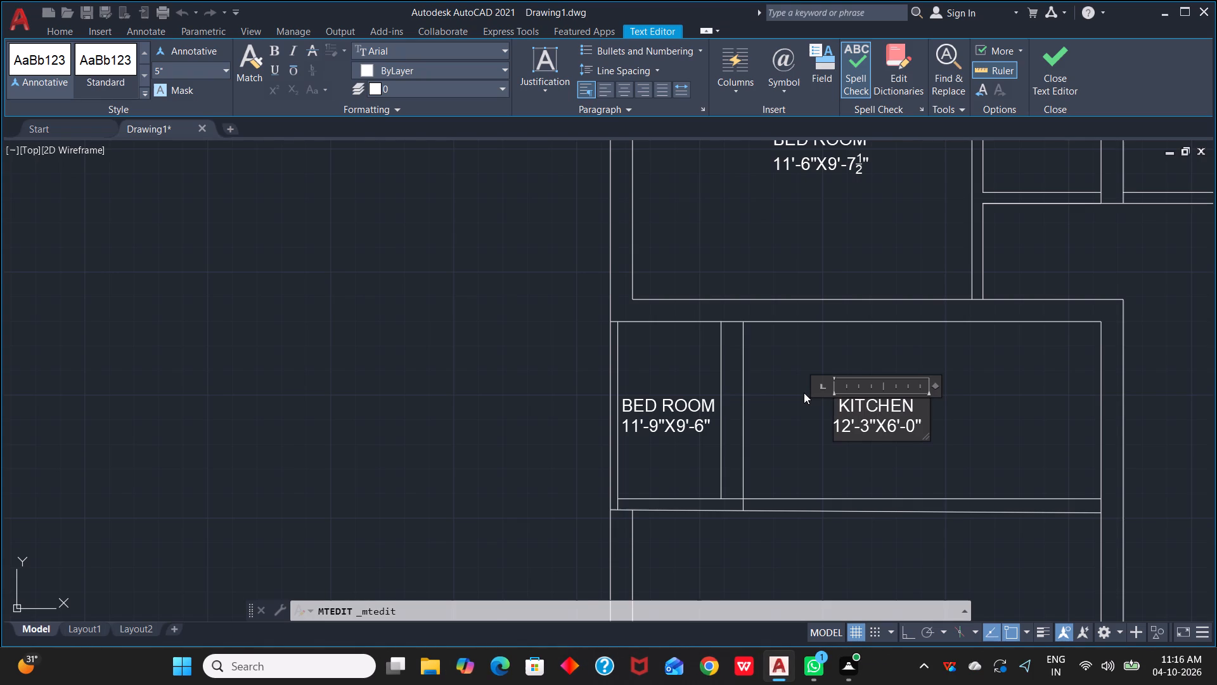
pyautogui.click(1015, 449)
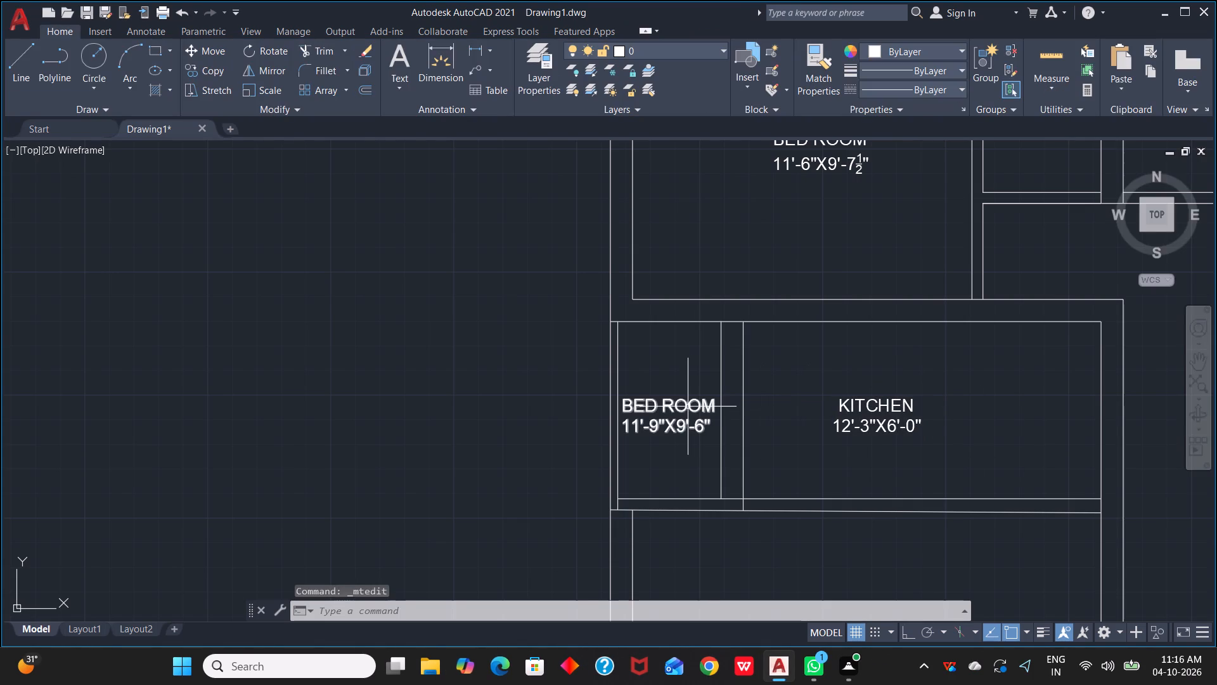
# Change the size in the narrow west room's copied bedroom label to 3'-6"X6'-0".
pyautogui.click(686, 407)
pyautogui.rightClick(686, 407)
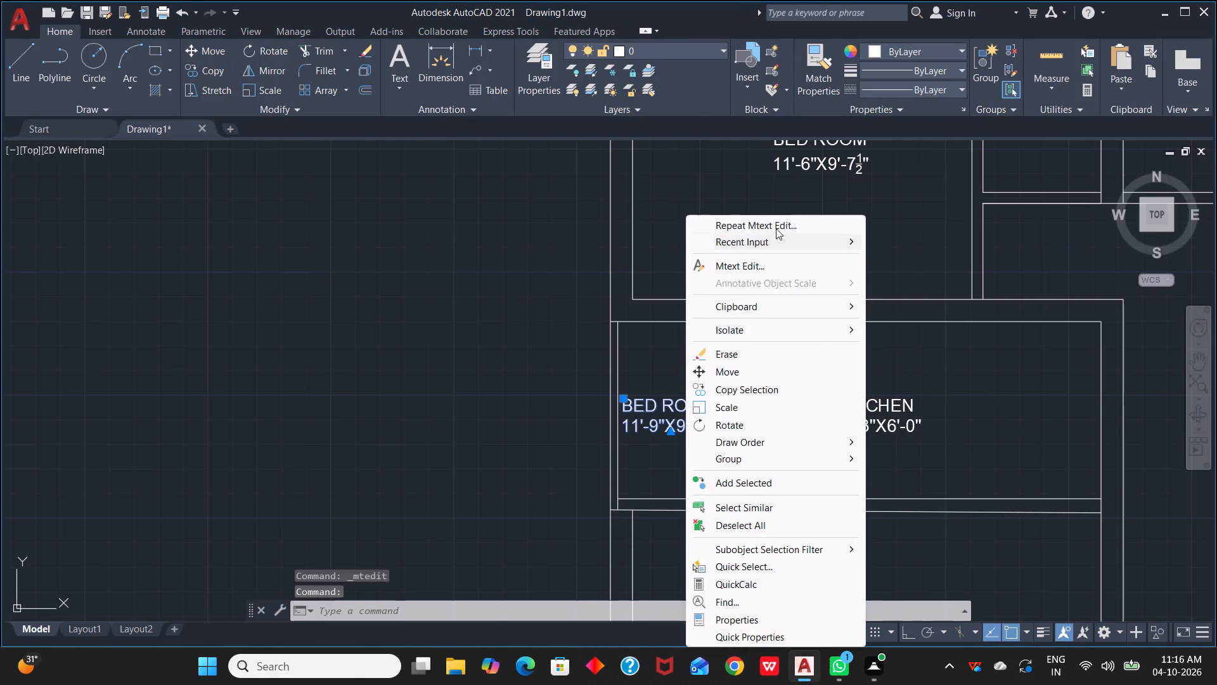
pyautogui.click(776, 228)
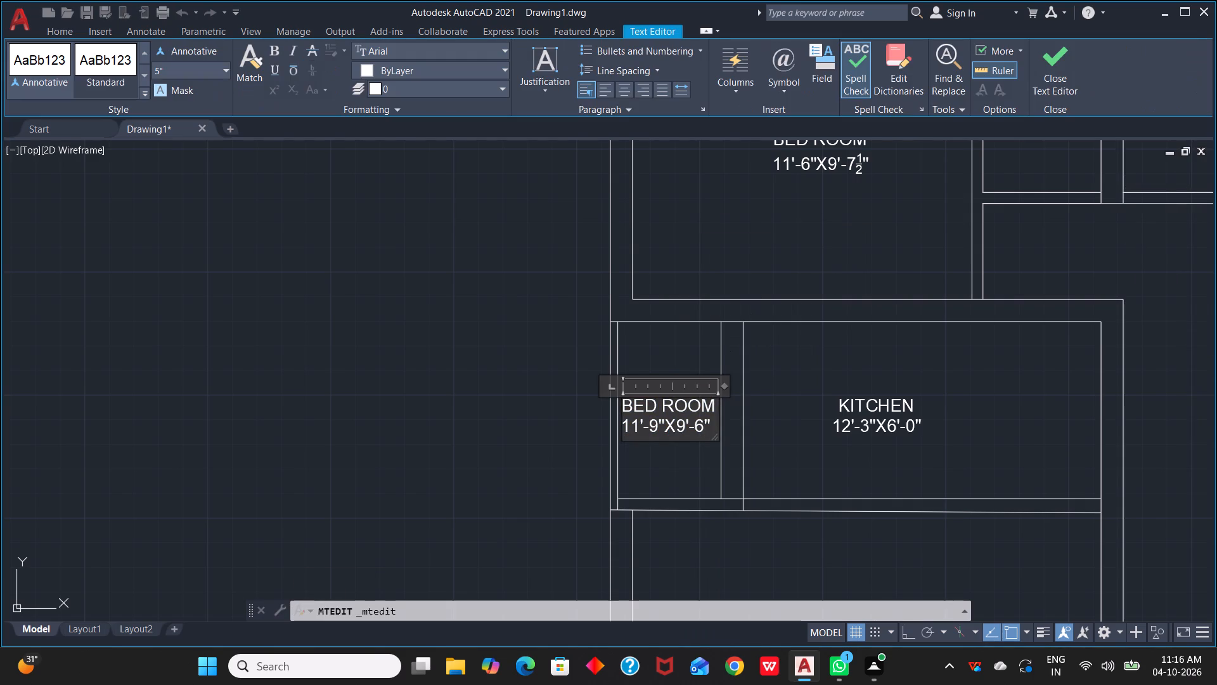
pyautogui.scroll(2, 698, 412)
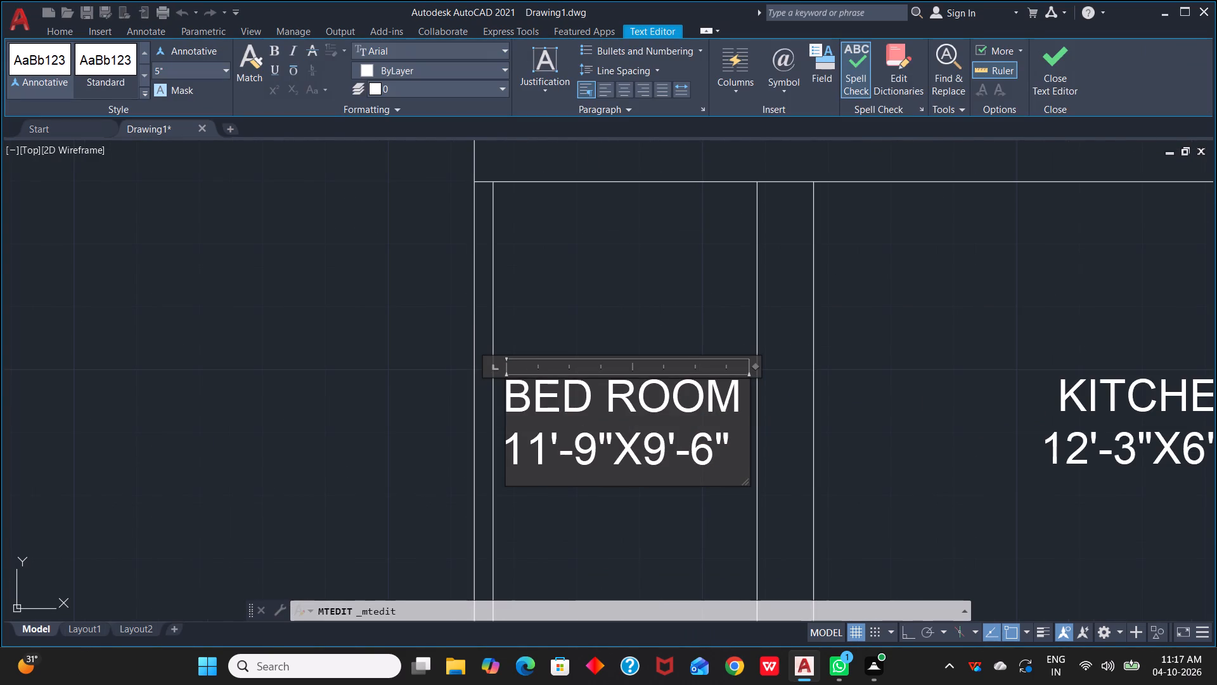
pyautogui.click(602, 453)
pyautogui.press('BackSpace')
pyautogui.press('6')
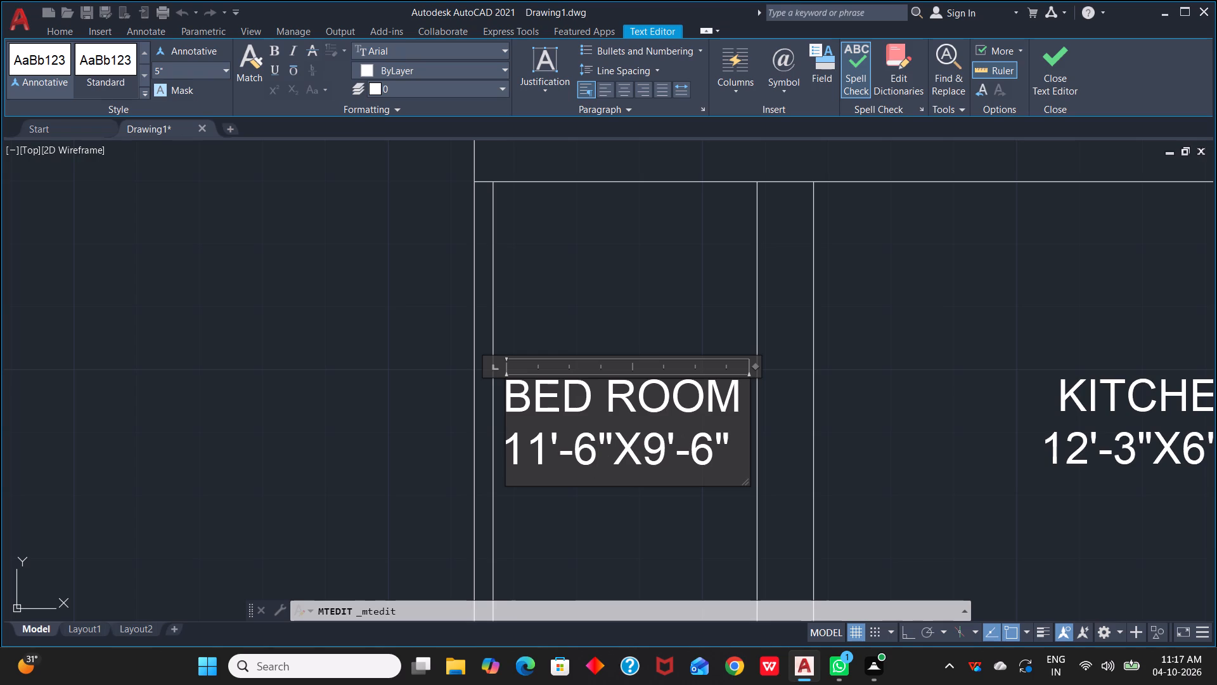
pyautogui.press('Left')
pyautogui.press('Left')
pyautogui.press('Left')
pyautogui.press('BackSpace')
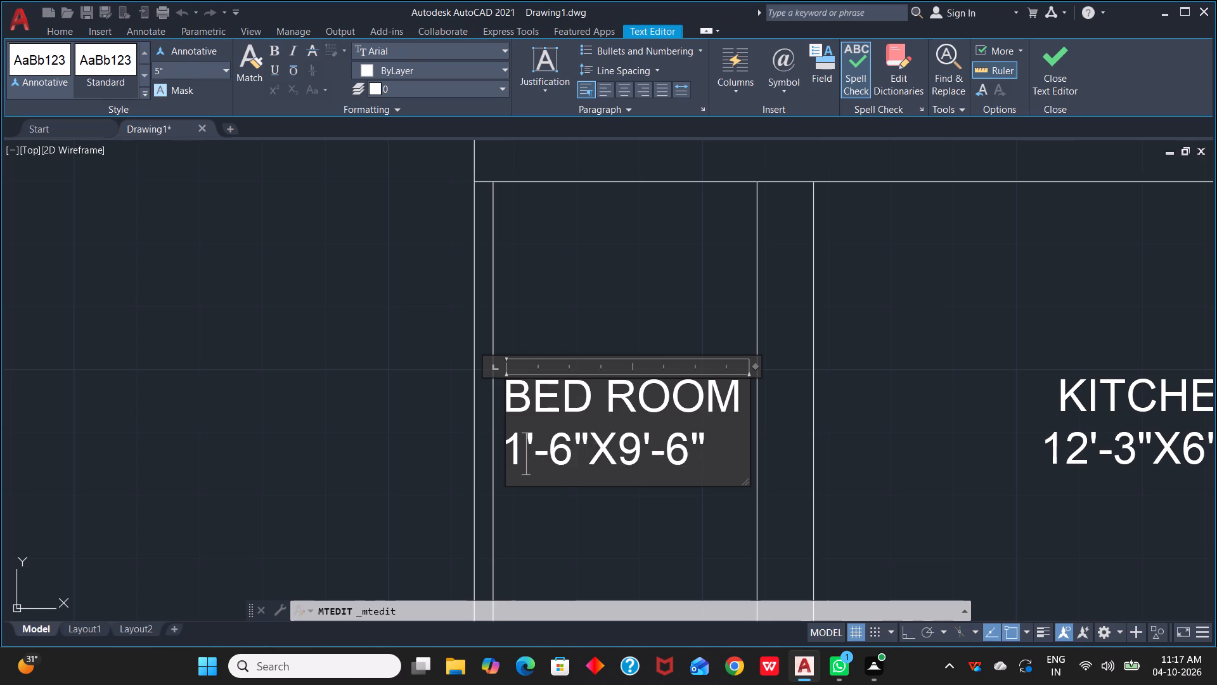
pyautogui.press('BackSpace')
pyautogui.press('3')
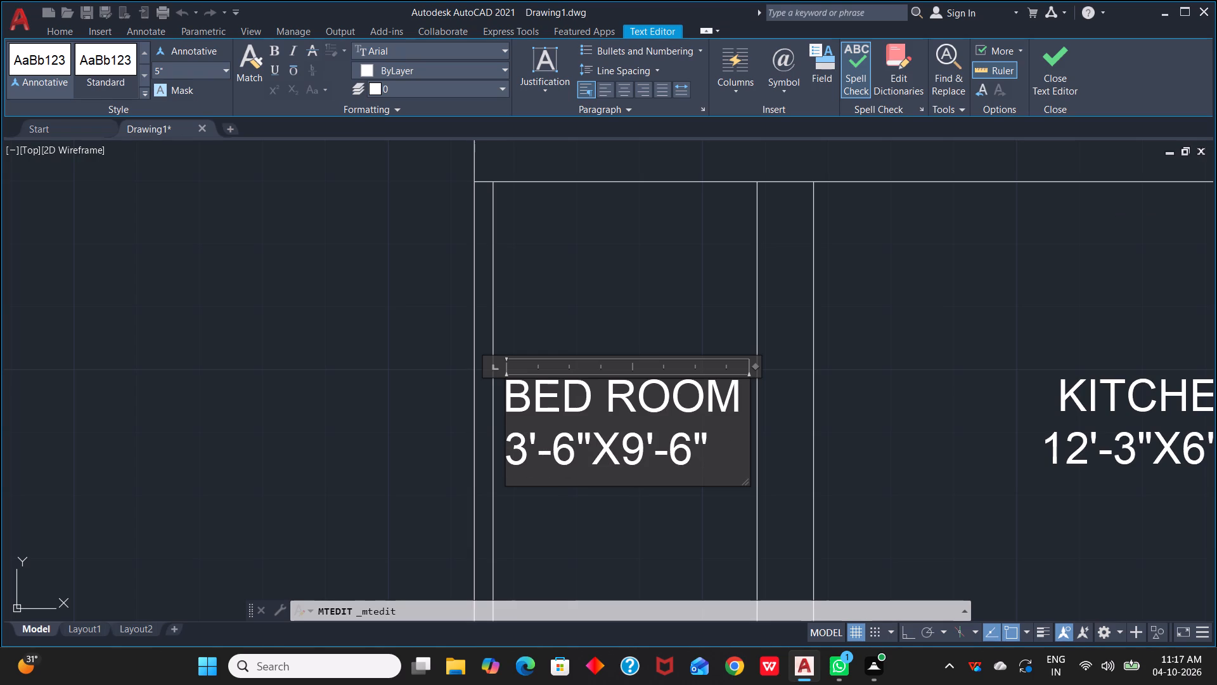
pyautogui.click(645, 445)
pyautogui.press('BackSpace')
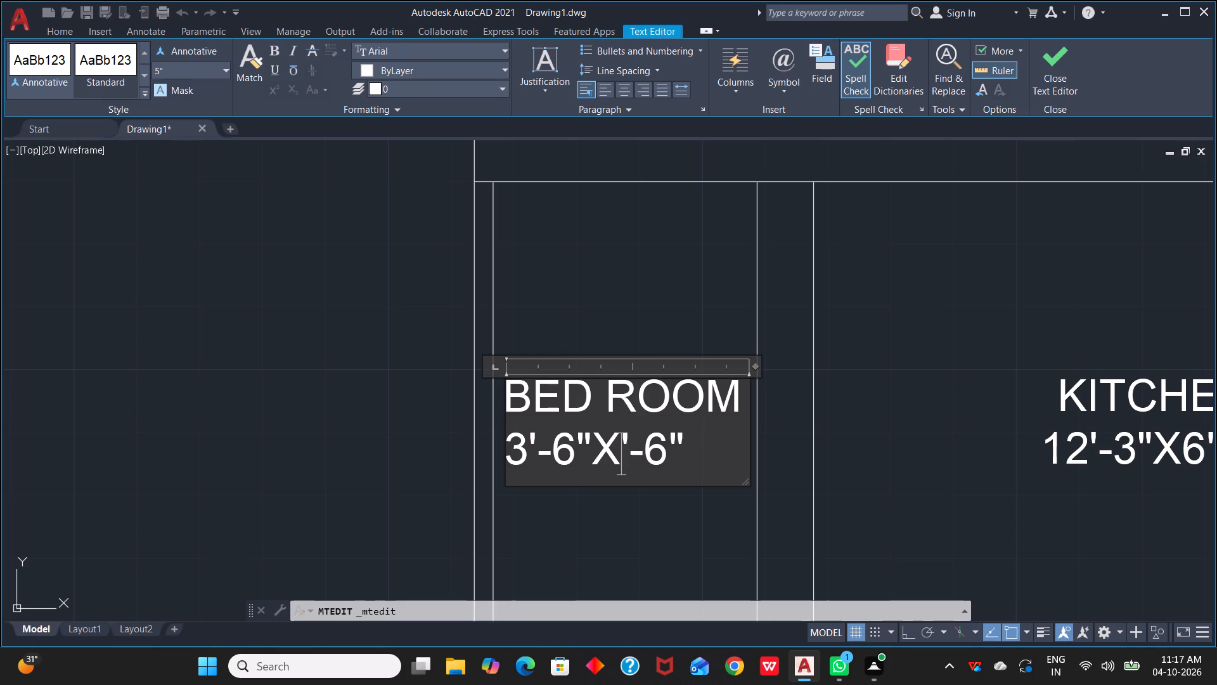
pyautogui.press('6')
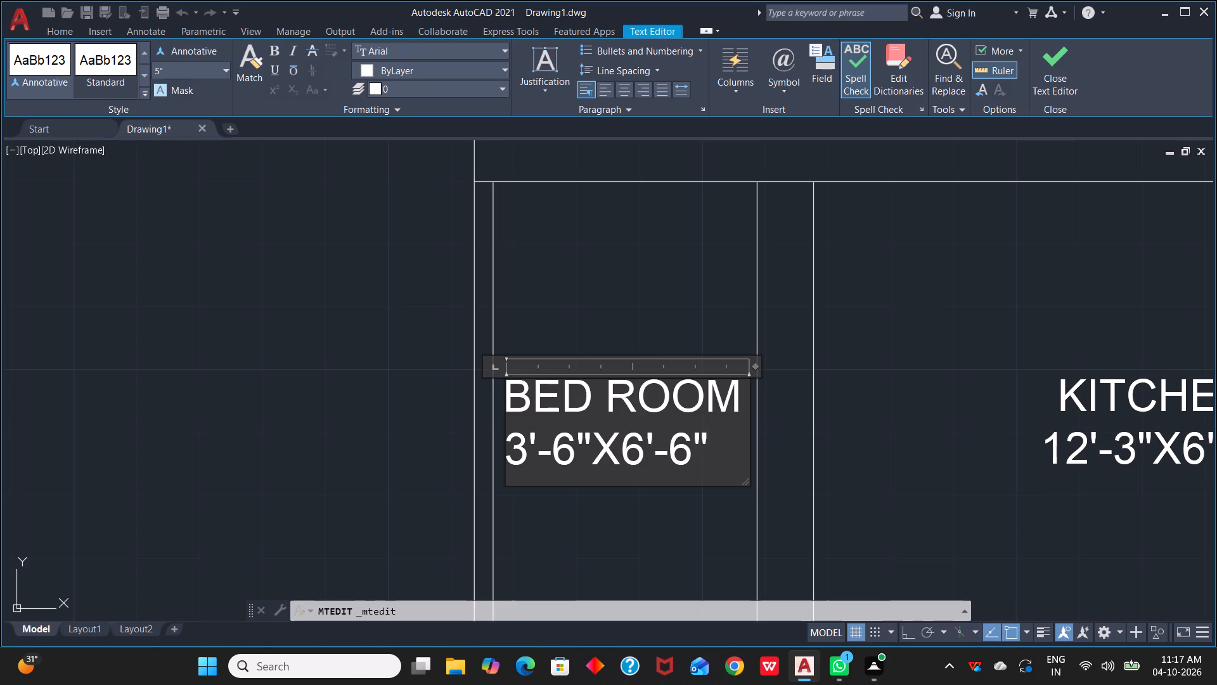
pyautogui.click(691, 448)
pyautogui.press('BackSpace')
pyautogui.press('0')
# Replace the room name in the same label with UTLITY, indent it two spaces, and finish editing.
pyautogui.moveTo(738, 396); pyautogui.dragTo(518, 395)
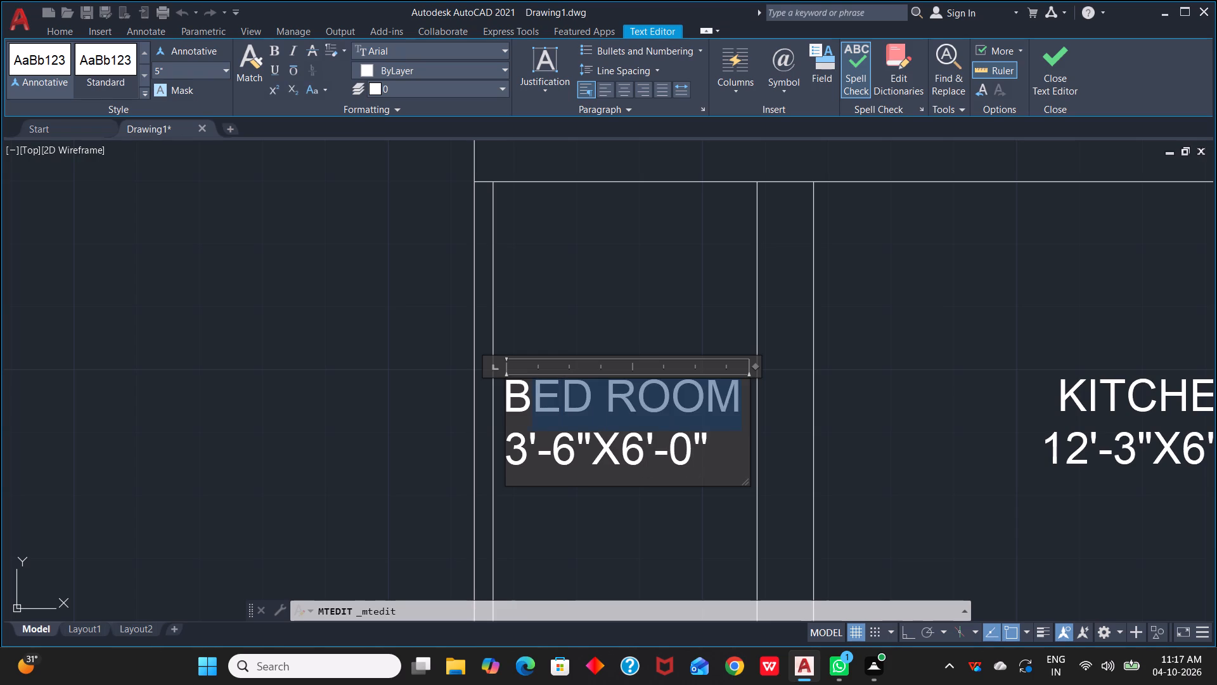
pyautogui.moveTo(518, 395); pyautogui.dragTo(506, 396)
pyautogui.press('BackSpace')
pyautogui.write('UT')
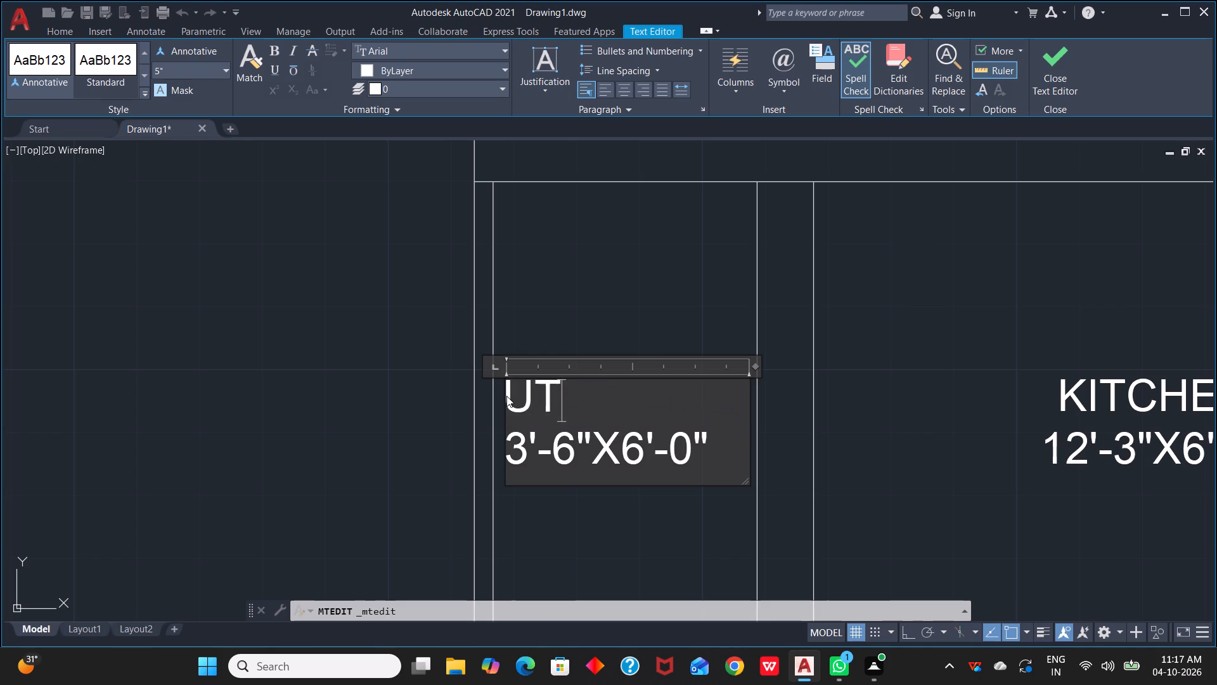
pyautogui.write('LITY')
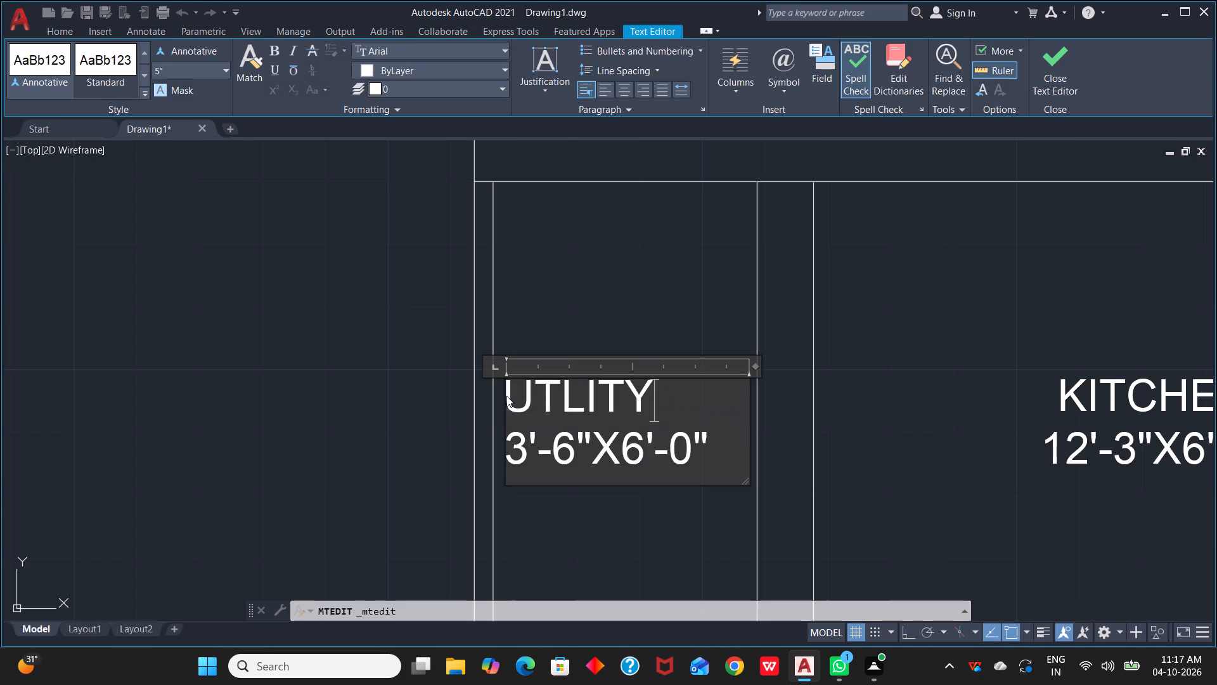
pyautogui.press('Left')
pyautogui.press('Left')
pyautogui.press('Left')
pyautogui.press('Left')
pyautogui.press('Left')
pyautogui.press('Left')
pyautogui.press('Left')
pyautogui.press('space')
pyautogui.press('space')
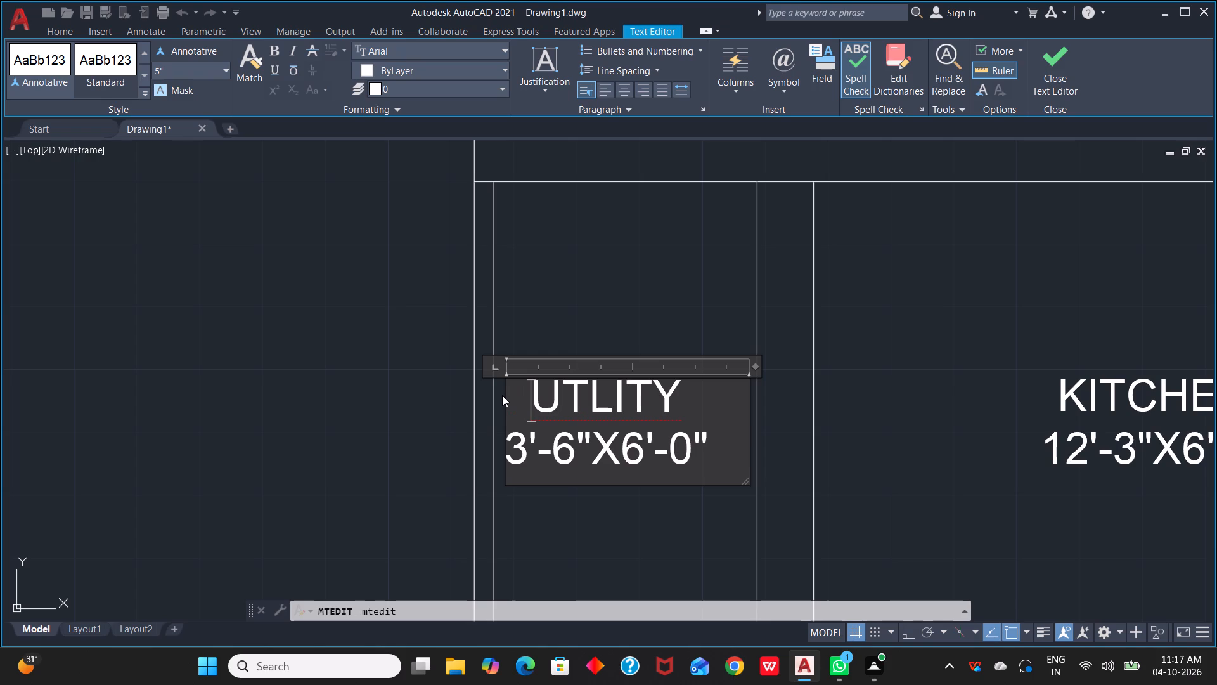
pyautogui.click(618, 539)
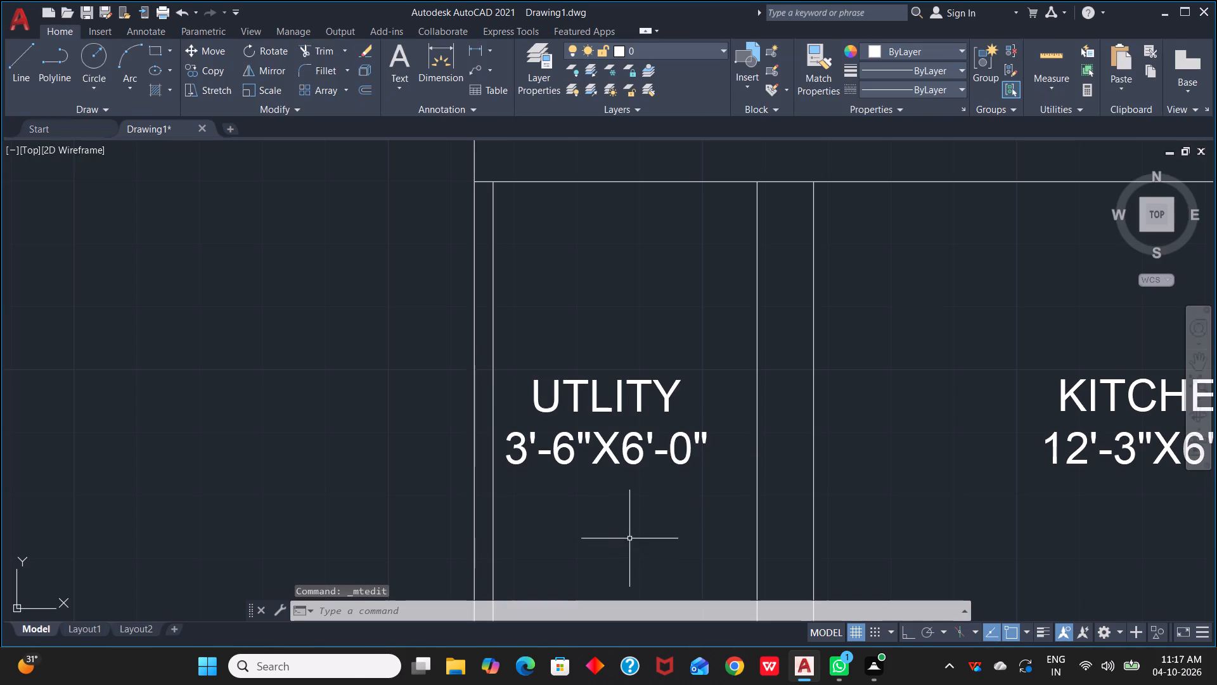
# Offset the outer south wall line of the northeast bedroom 14'5" to the south.
pyautogui.scroll(-1, 670, 485)
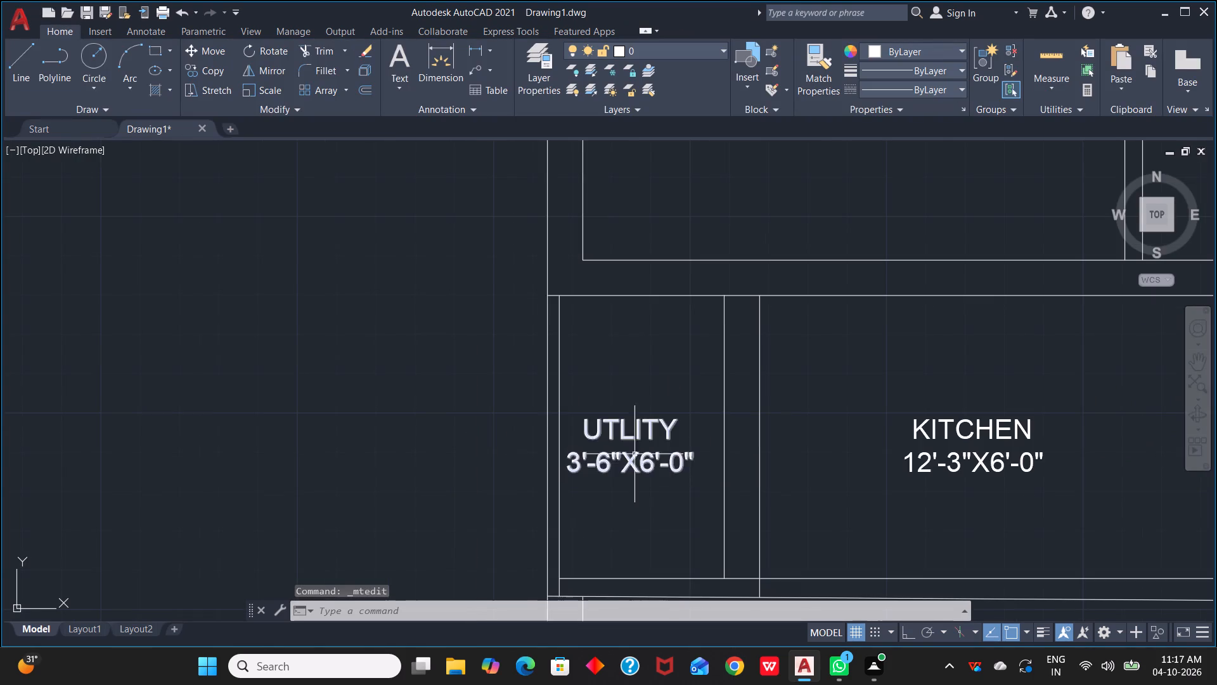
pyautogui.scroll(-1, 726, 386)
pyautogui.scroll(-1, 809, 392)
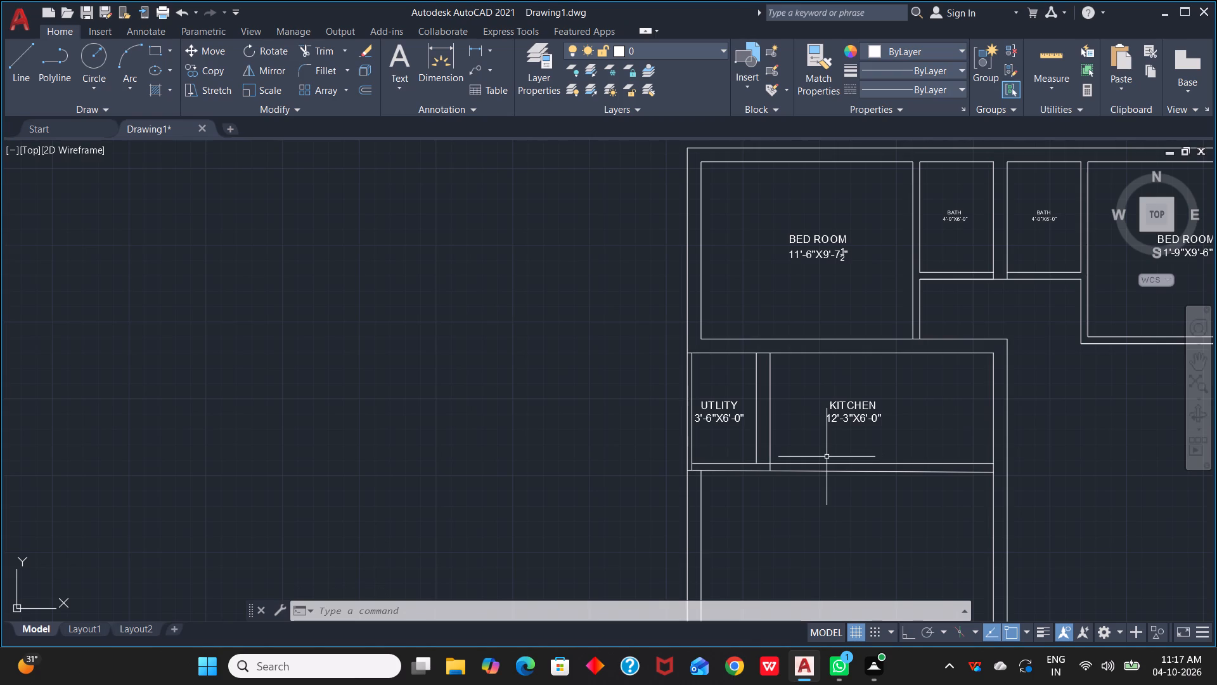
pyautogui.scroll(-1, 1064, 445)
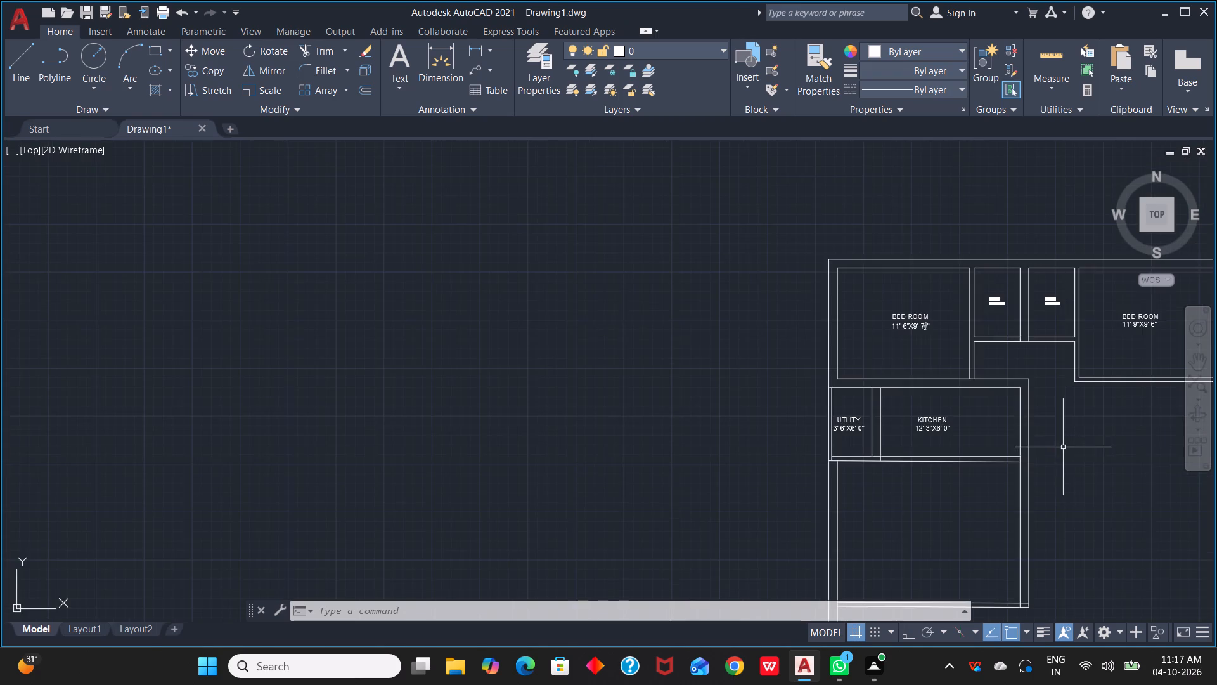
pyautogui.moveTo(1063, 447); pyautogui.dragTo(790, 410, button='middle')
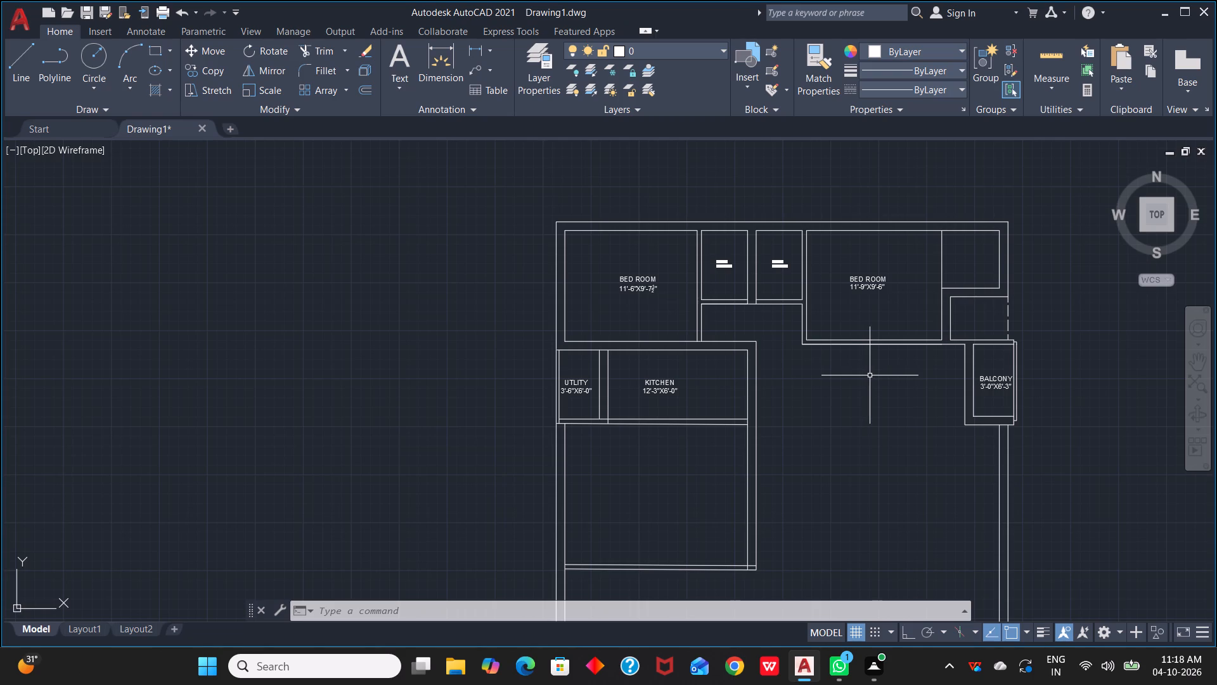
pyautogui.press('o')
pyautogui.press('space')
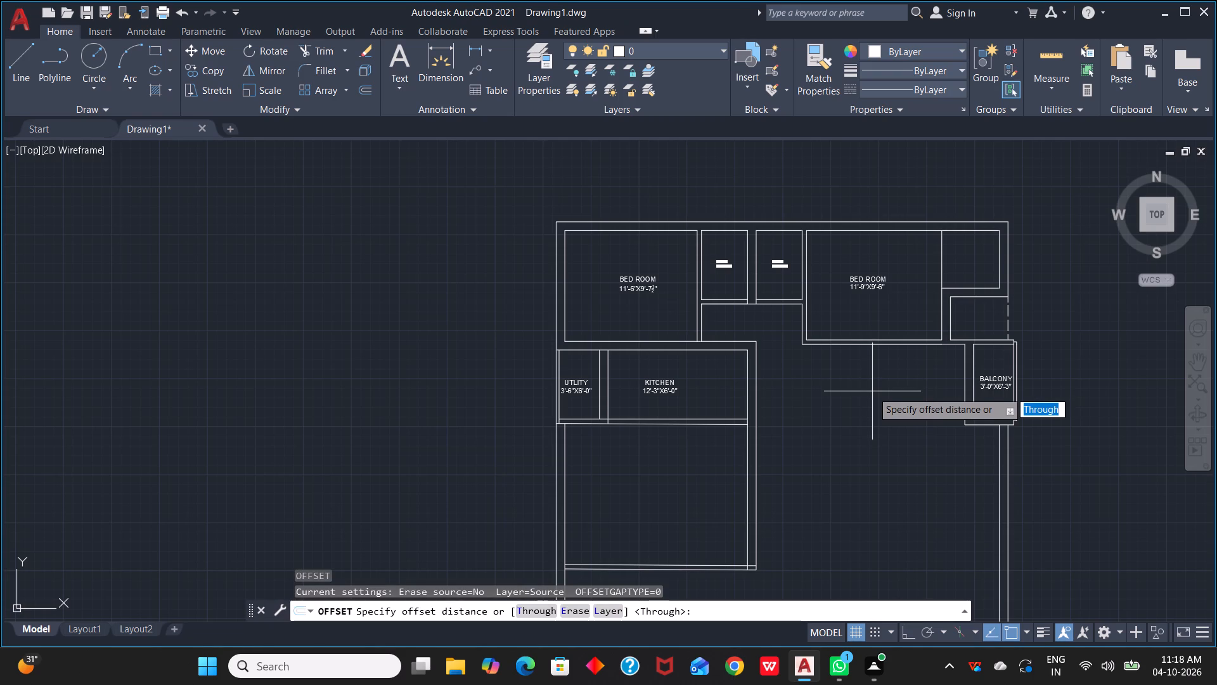
pyautogui.write("14'")
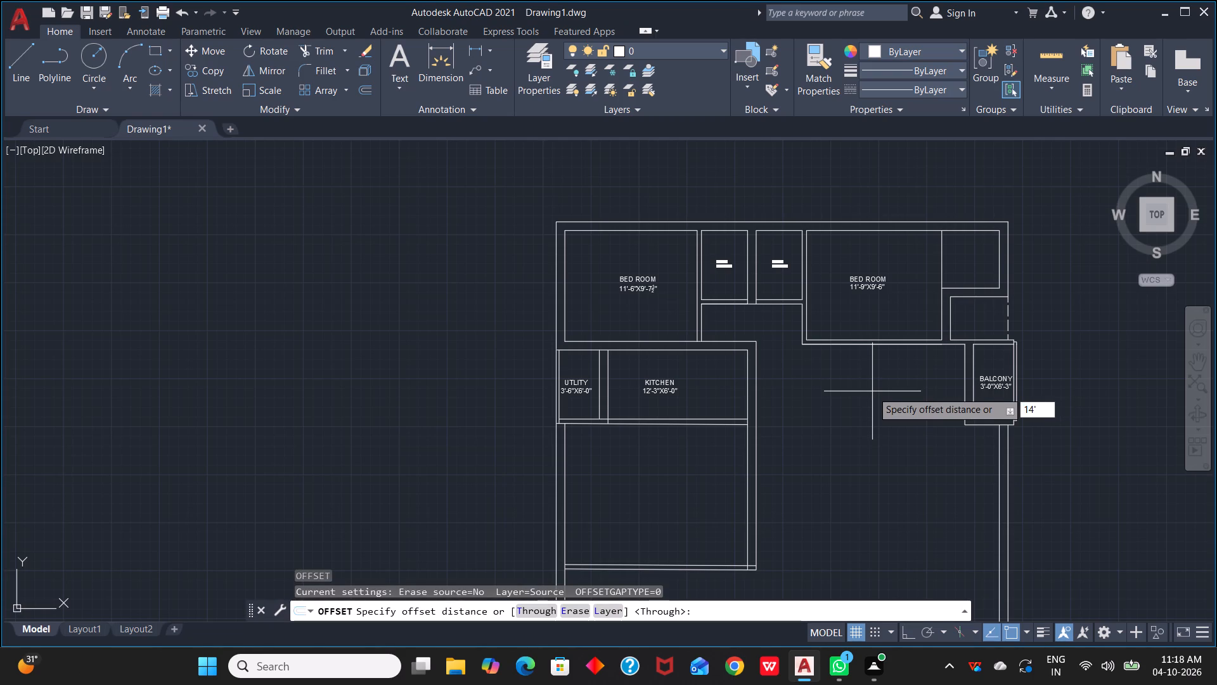
pyautogui.write('5"')
pyautogui.press('space')
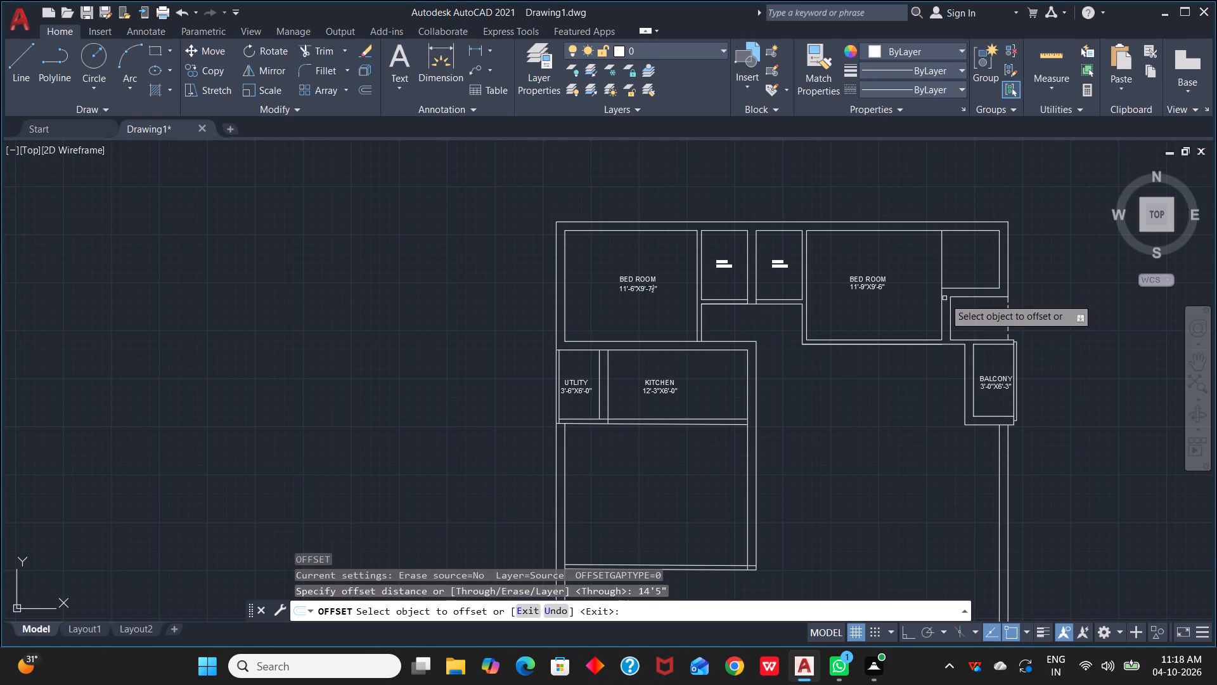
pyautogui.click(895, 346)
pyautogui.click(897, 432)
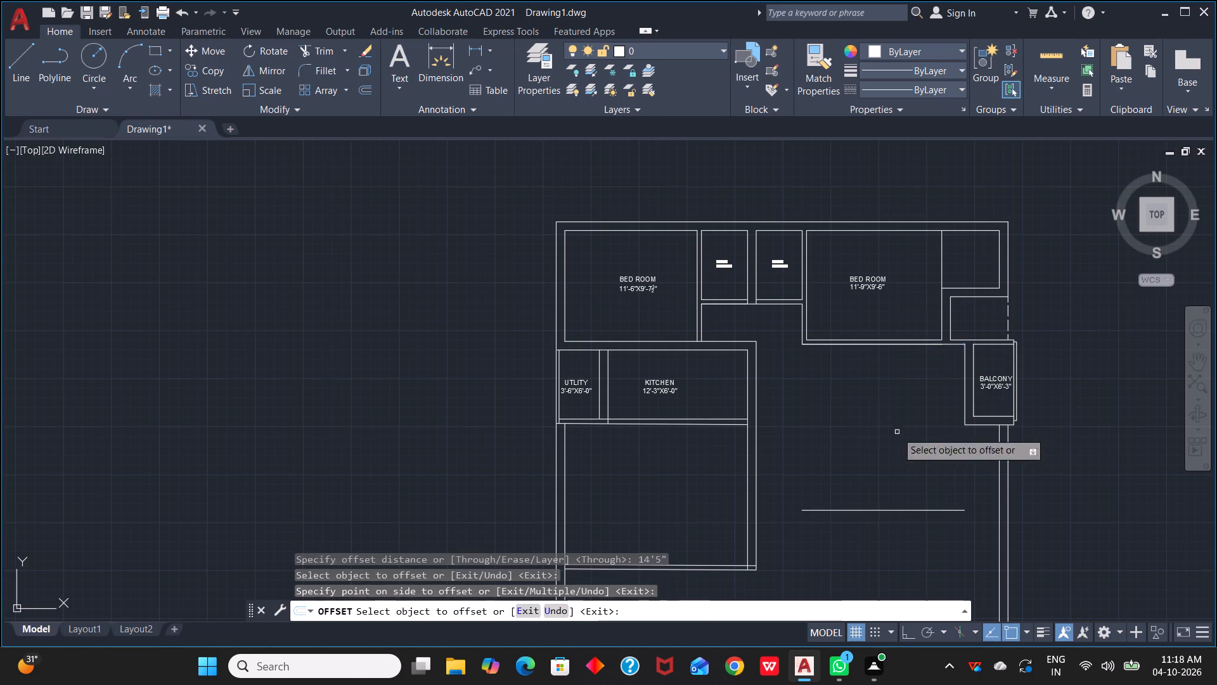
pyautogui.click(836, 511)
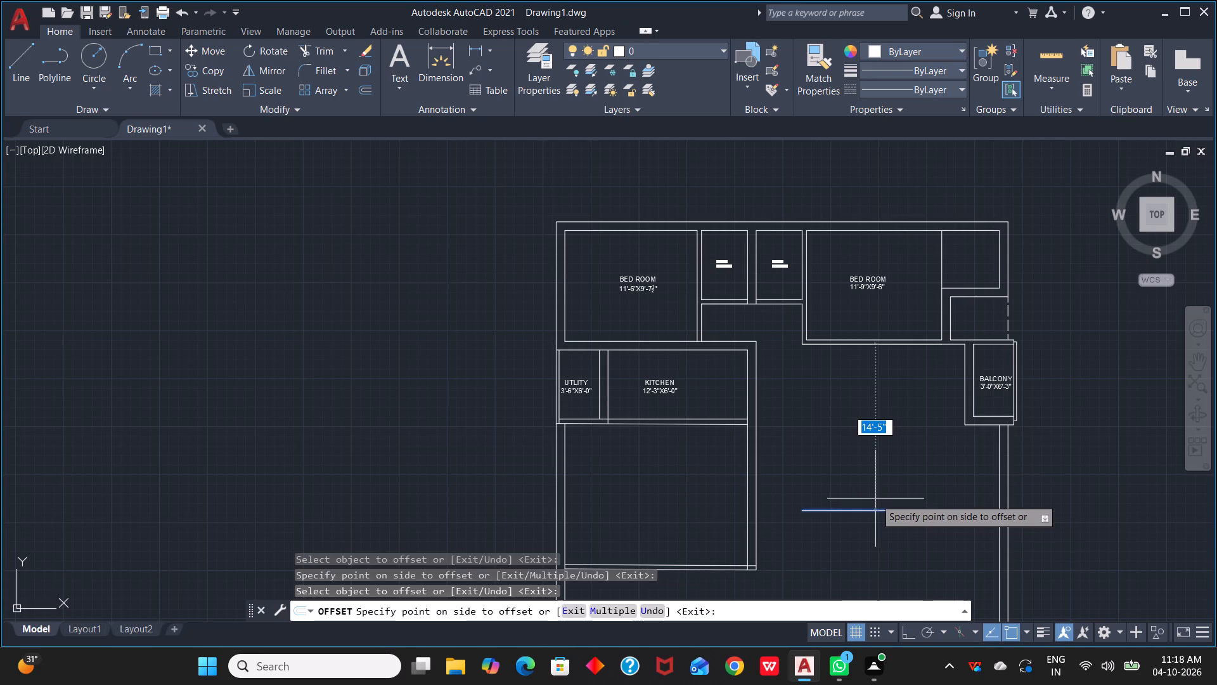
pyautogui.press('Escape')
# Stretch the offset line's east end to the outer line of the east wall, with Ortho on.
pyautogui.click(878, 510)
pyautogui.moveTo(966, 511); pyautogui.dragTo(1006, 513)
pyautogui.scroll(2, 1006, 513)
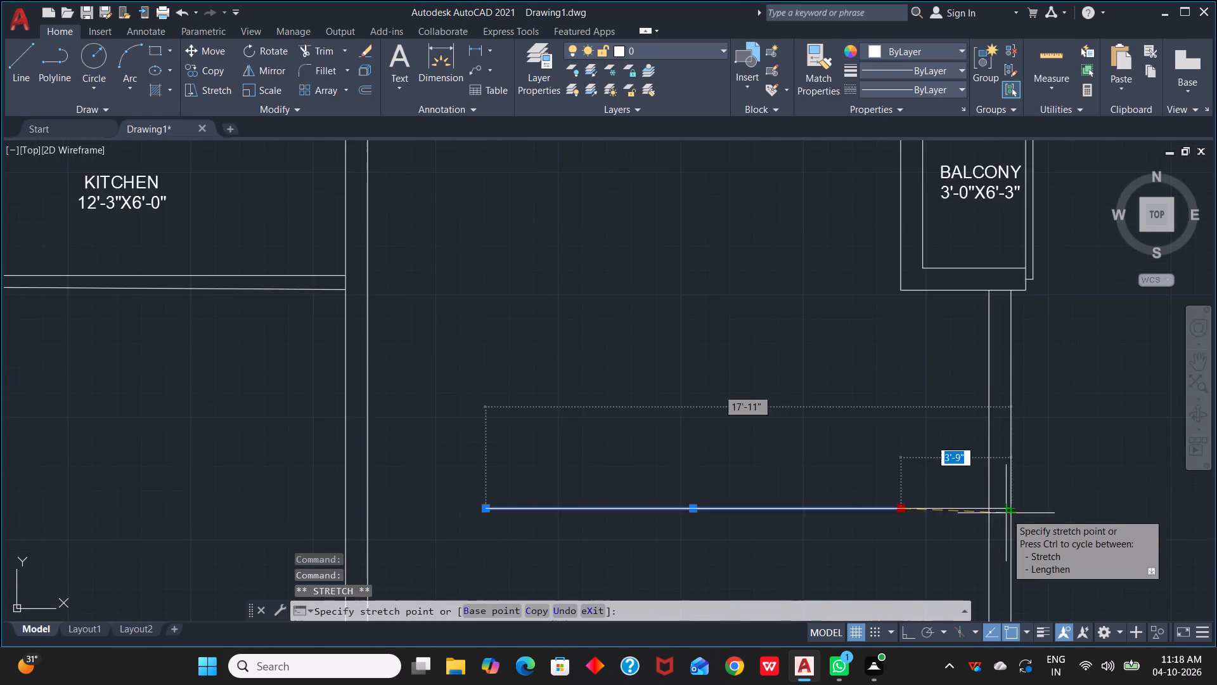
pyautogui.scroll(1, 1006, 513)
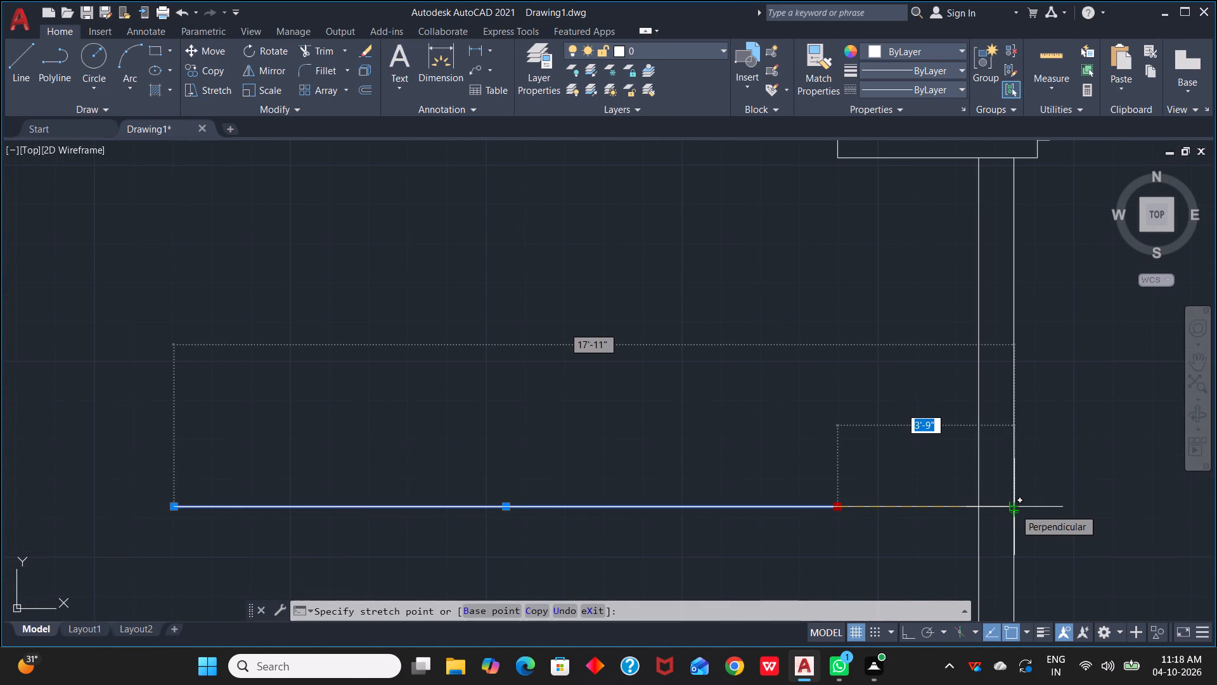
pyautogui.press('F8')
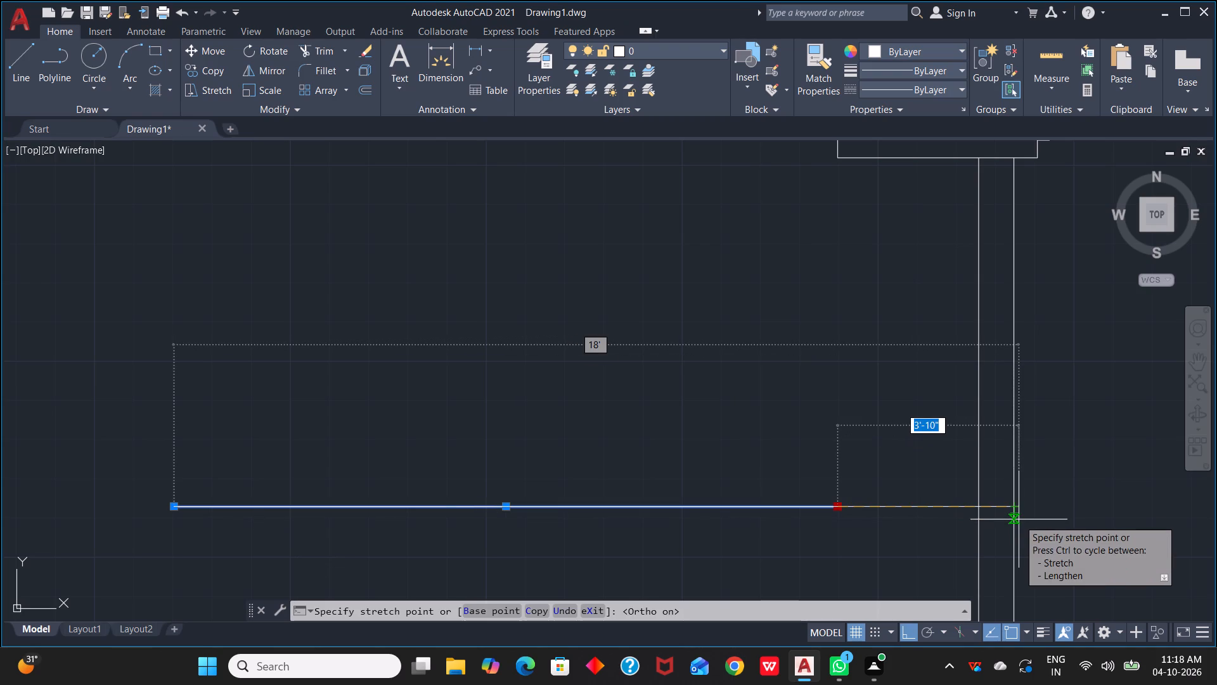
pyautogui.press('F8')
pyautogui.press('F8')
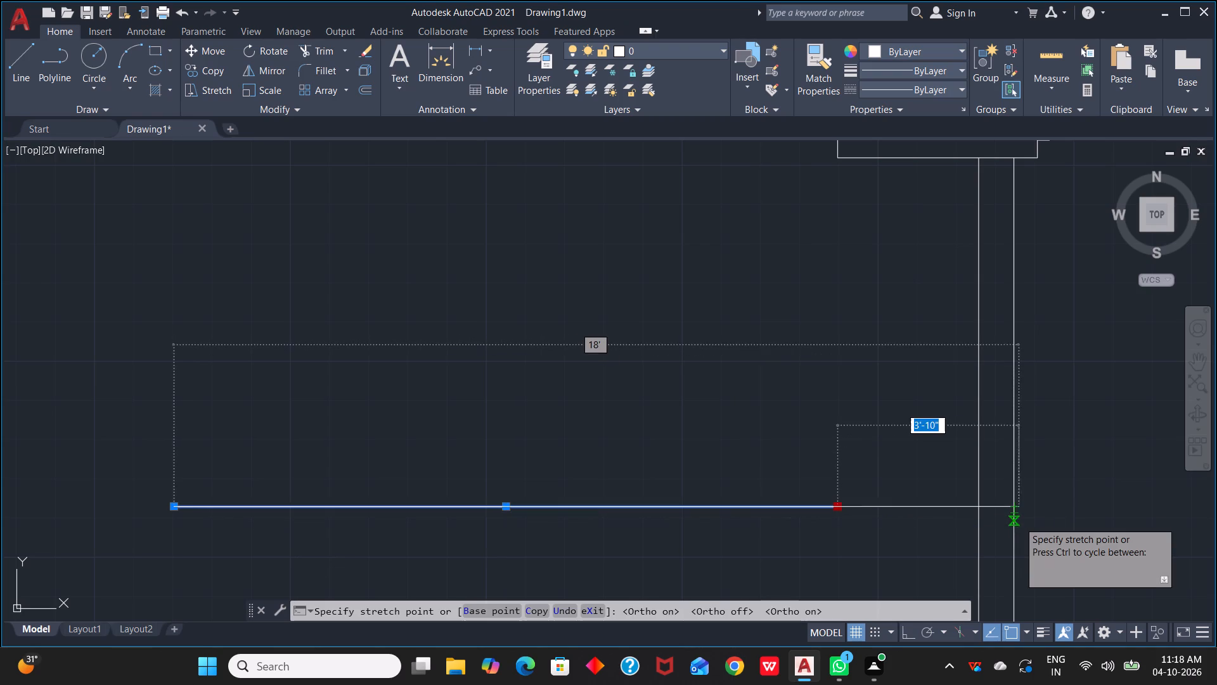
pyautogui.scroll(3, 1010, 507)
pyautogui.click(1019, 507)
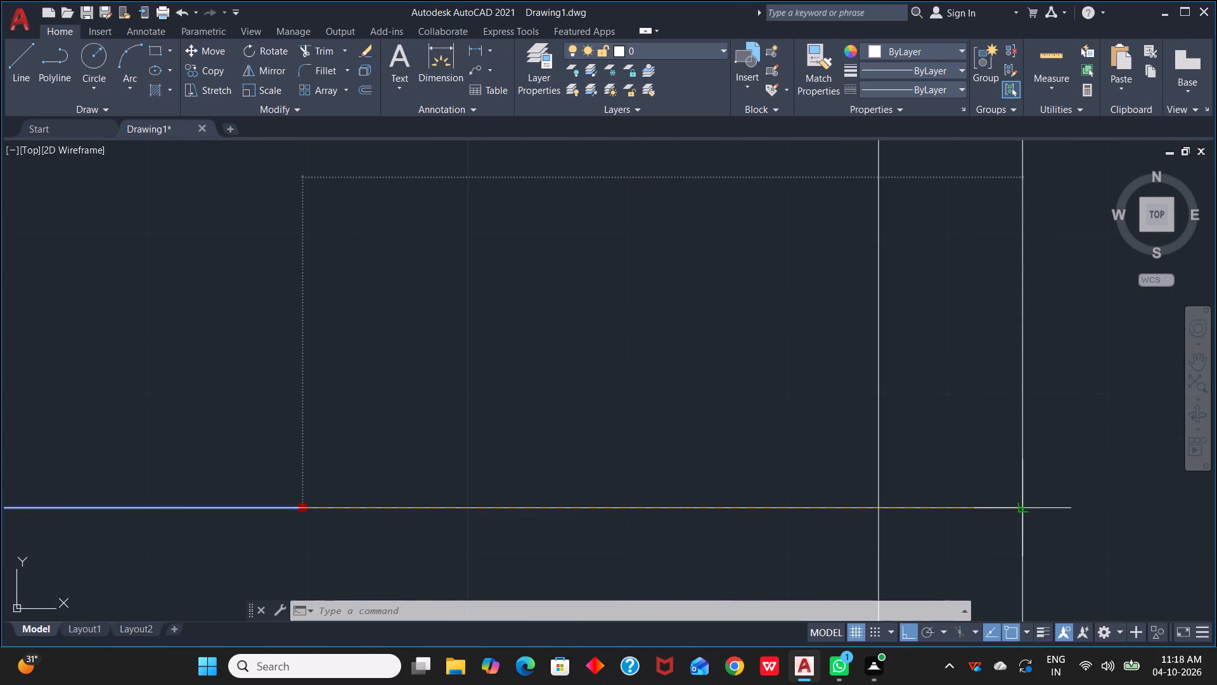
# Stretch the line's west end to the outer face of the wall east of the kitchen, and clear the selection.
pyautogui.scroll(-3, 884, 556)
pyautogui.scroll(-1, 785, 551)
pyautogui.moveTo(747, 526); pyautogui.dragTo(1216, 465, button='middle')
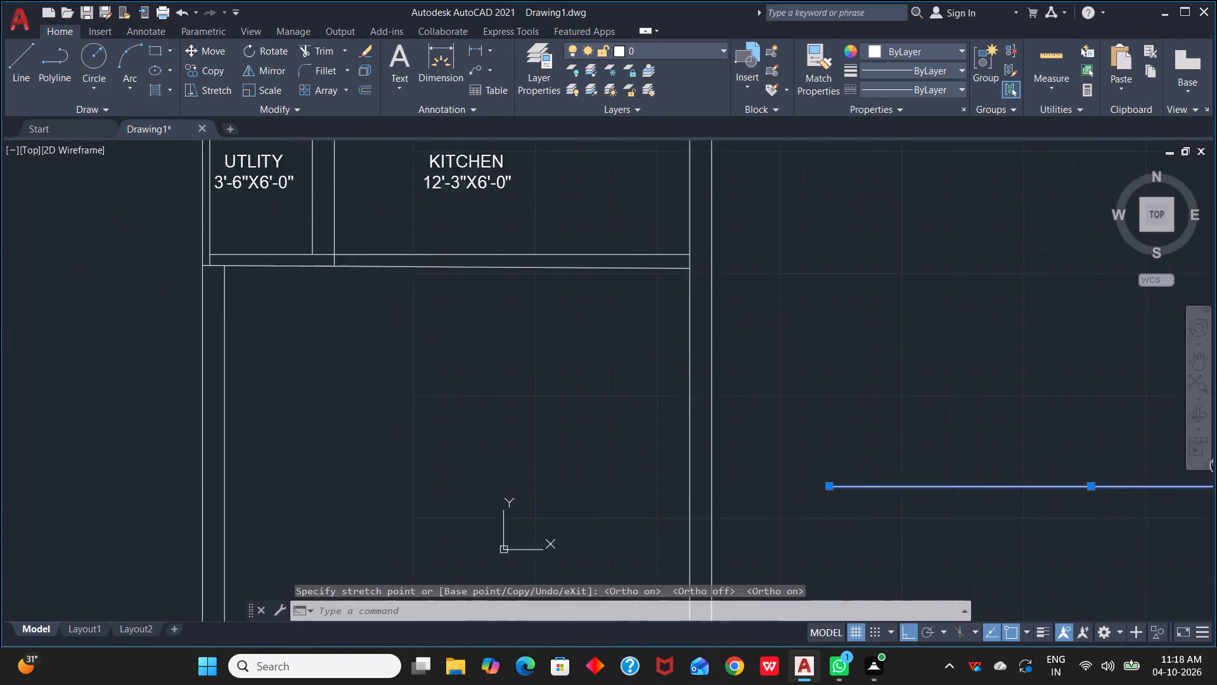
pyautogui.moveTo(1216, 465); pyautogui.dragTo(1216, 458, button='middle')
pyautogui.moveTo(891, 476); pyautogui.dragTo(778, 476)
pyautogui.moveTo(778, 476); pyautogui.dragTo(766, 476)
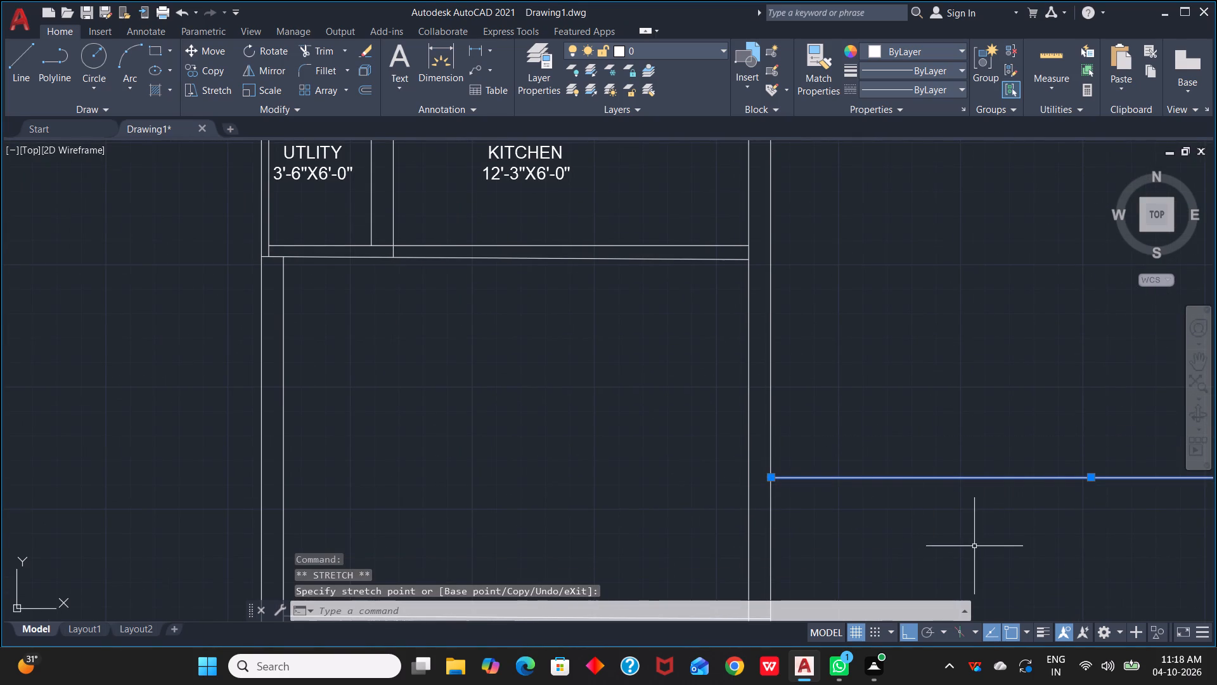
pyautogui.scroll(4, 779, 520)
pyautogui.scroll(2, 748, 332)
pyautogui.scroll(-1, 748, 332)
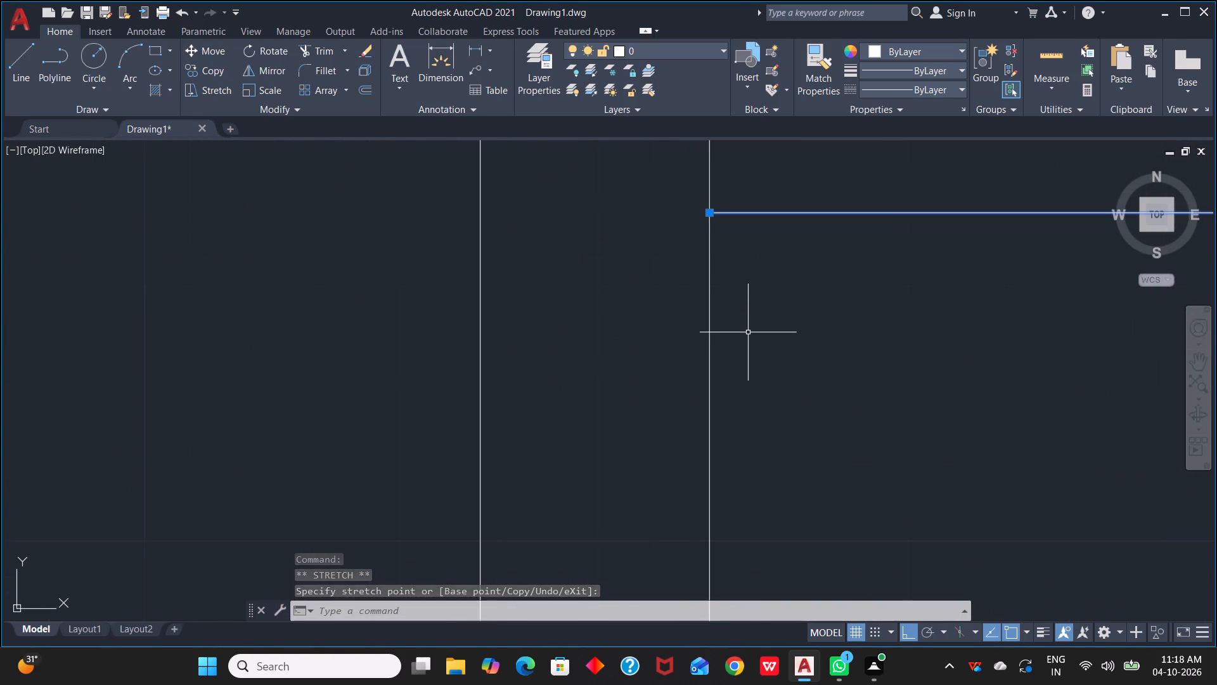
pyautogui.moveTo(748, 332); pyautogui.dragTo(747, 405, button='middle')
pyautogui.scroll(-8, 747, 407)
pyautogui.scroll(-1, 933, 439)
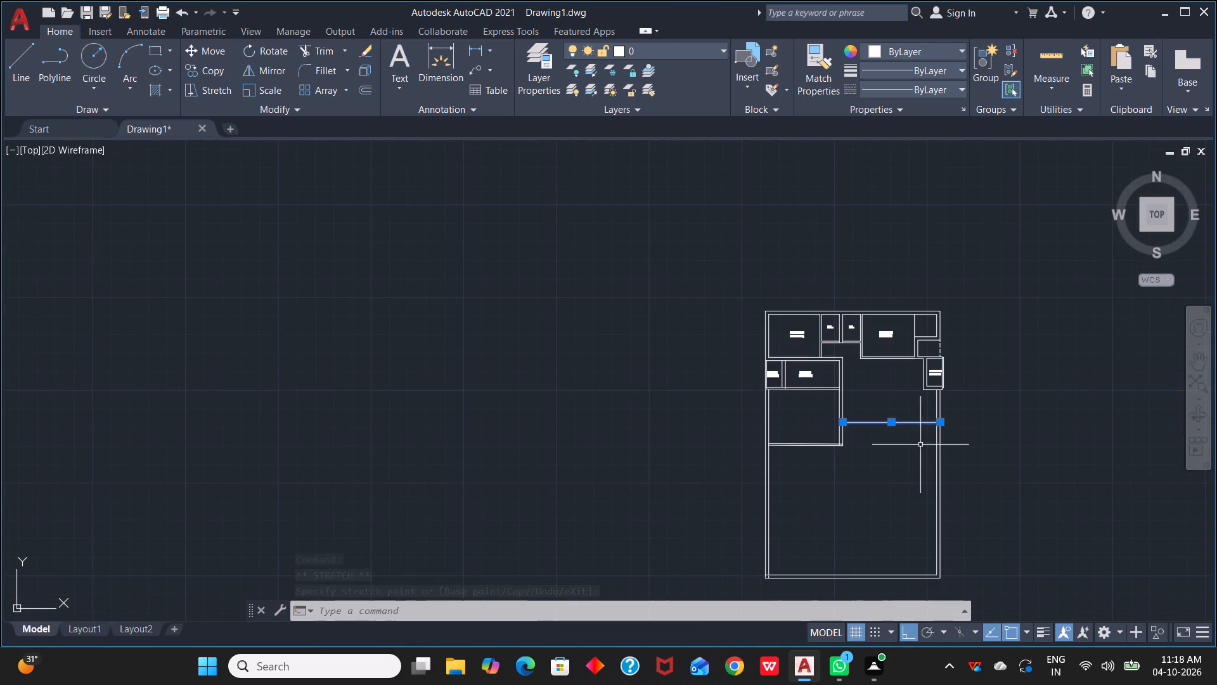
pyautogui.scroll(2, 907, 447)
pyautogui.press('Escape')
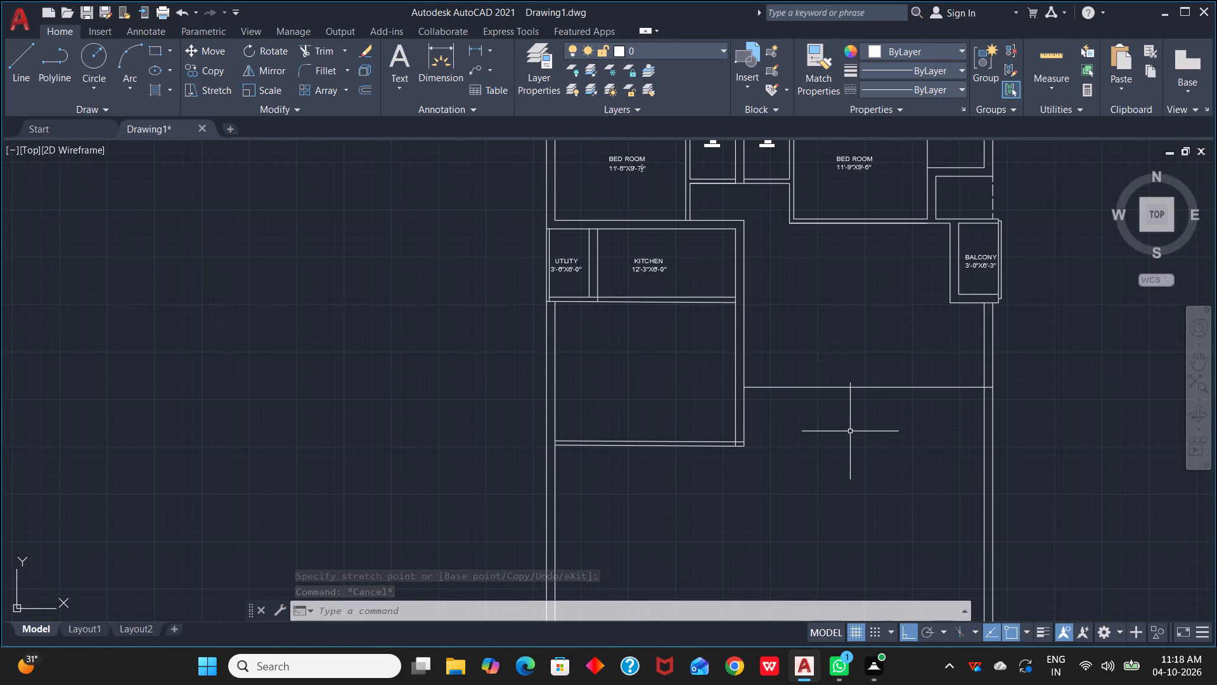
# Offset the horizontal wall line east of the kitchen block 9" to the south.
pyautogui.write('O 9"')
pyautogui.press('space')
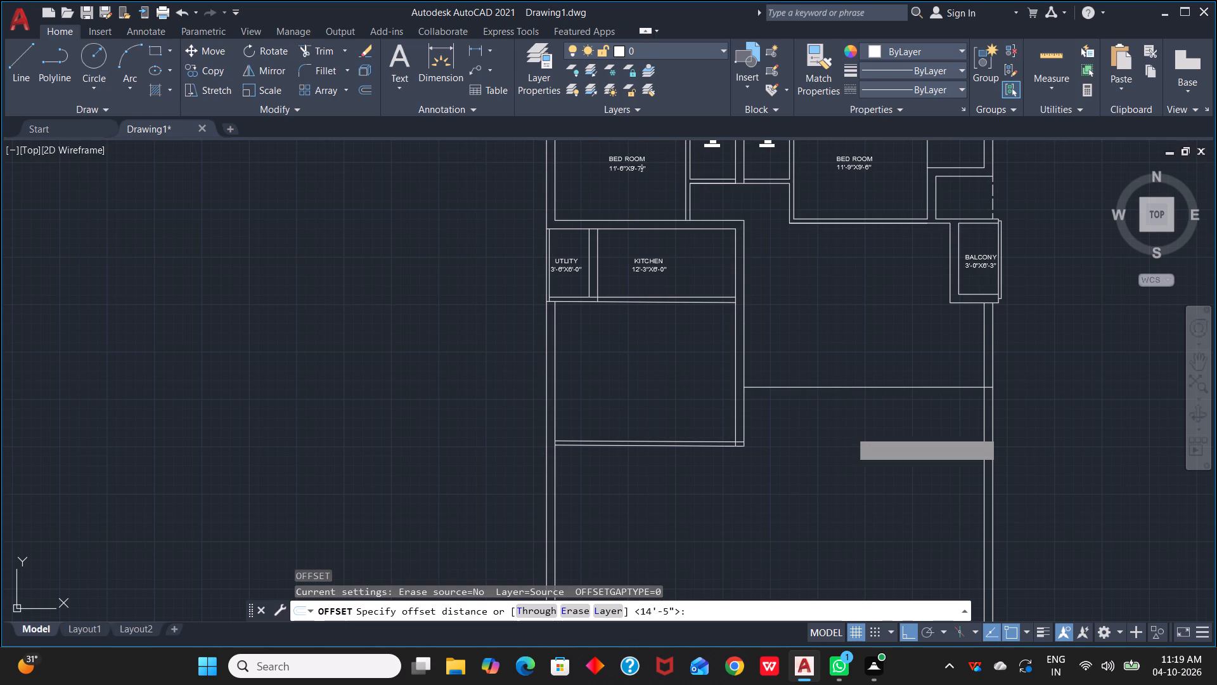
pyautogui.click(866, 387)
pyautogui.click(868, 400)
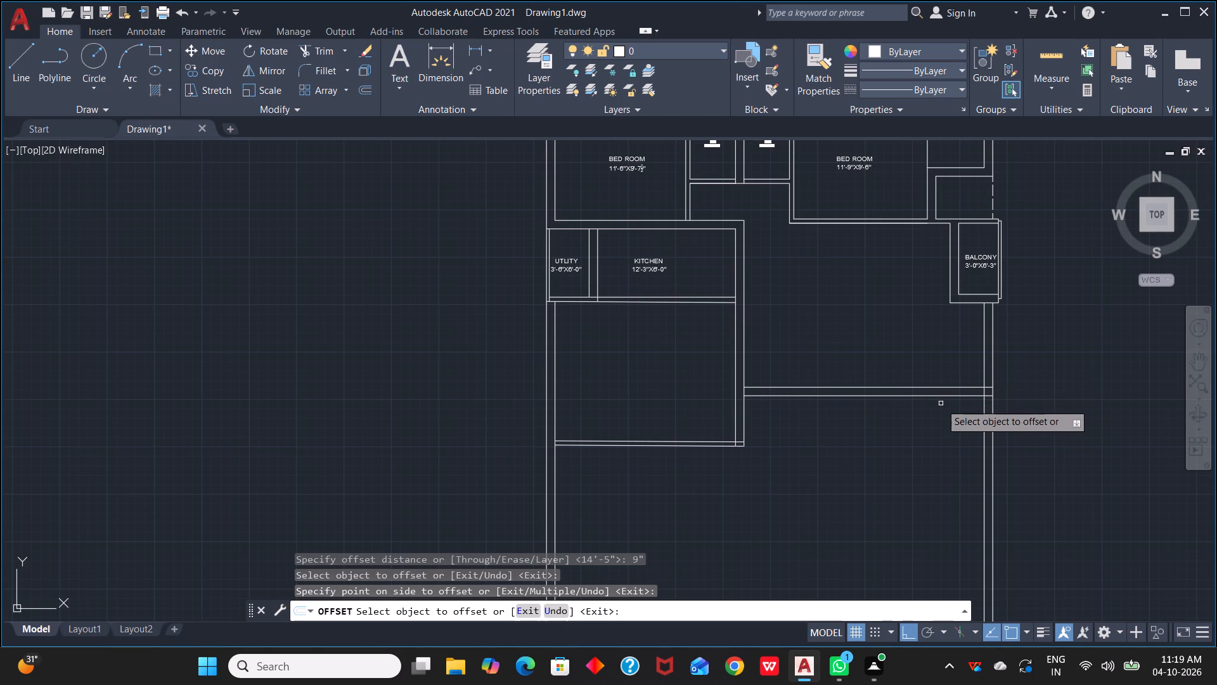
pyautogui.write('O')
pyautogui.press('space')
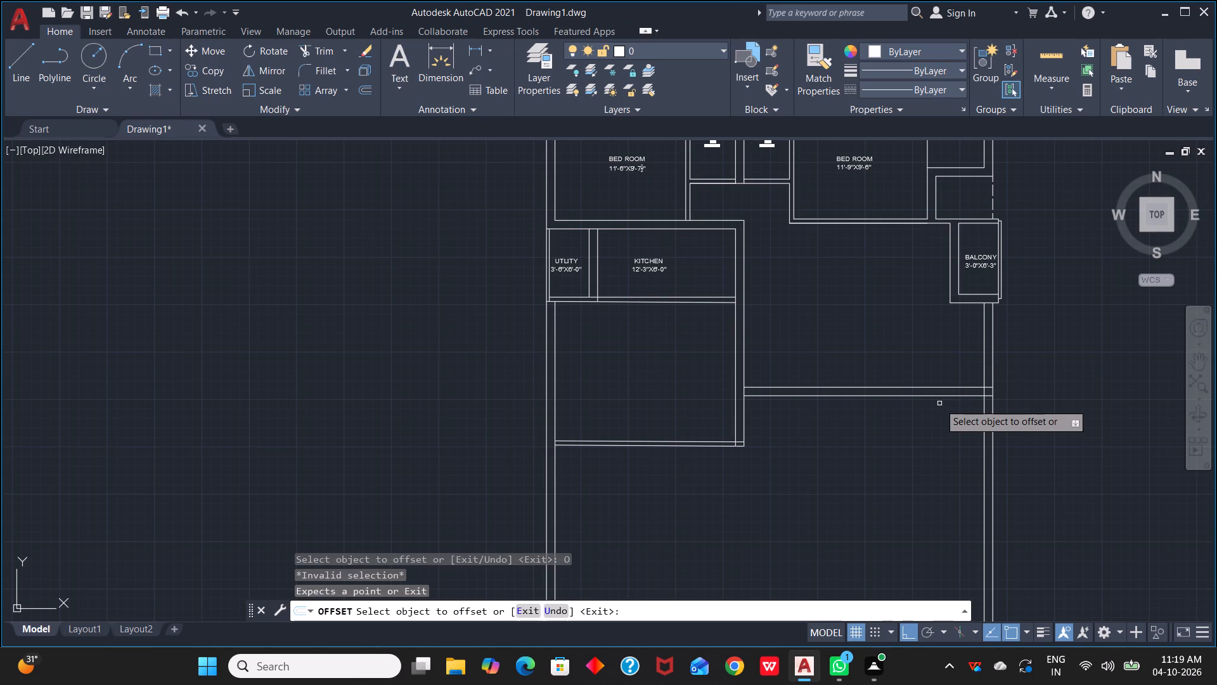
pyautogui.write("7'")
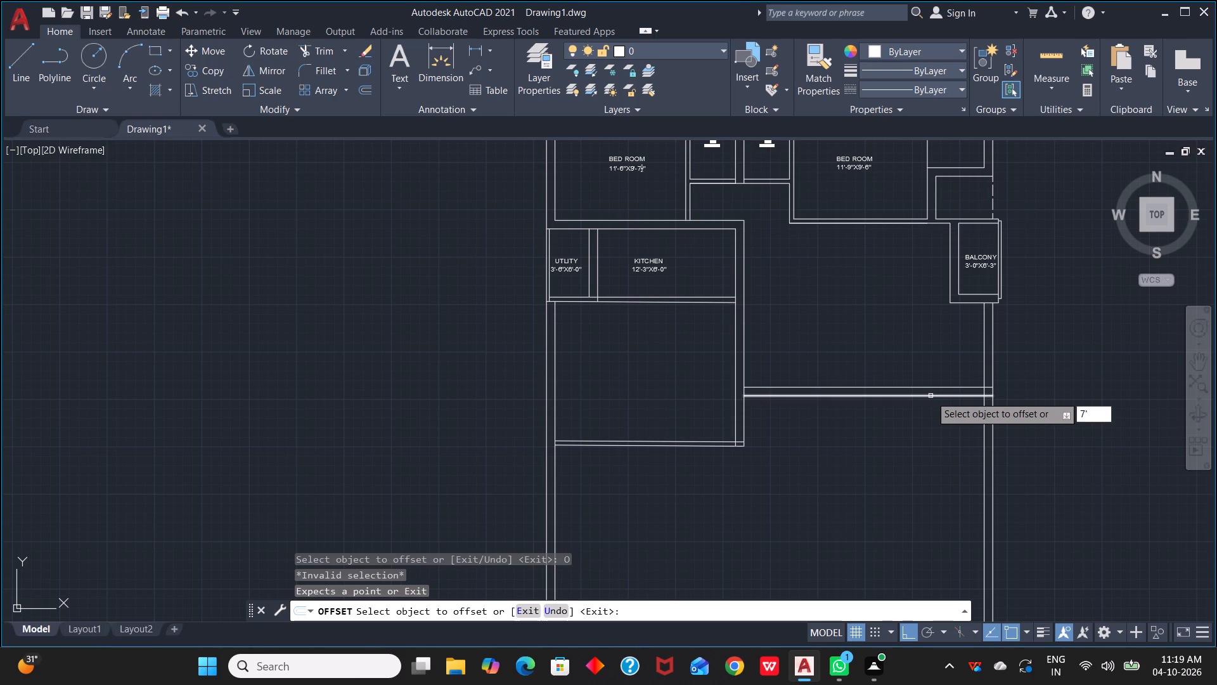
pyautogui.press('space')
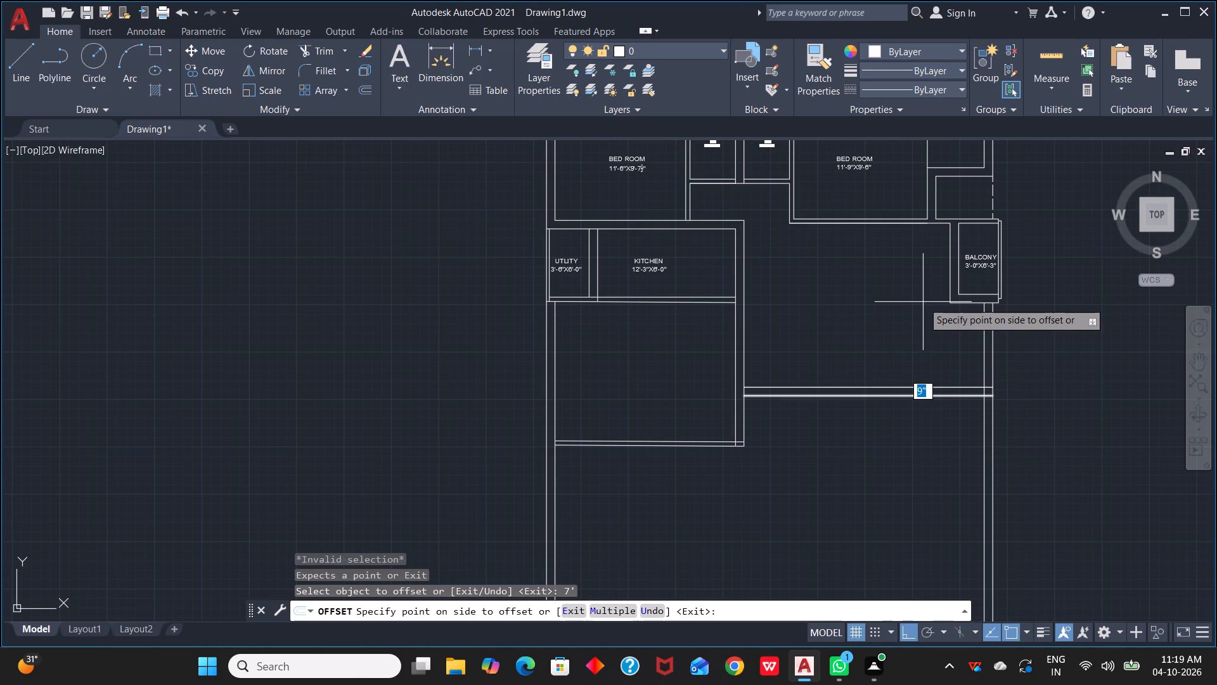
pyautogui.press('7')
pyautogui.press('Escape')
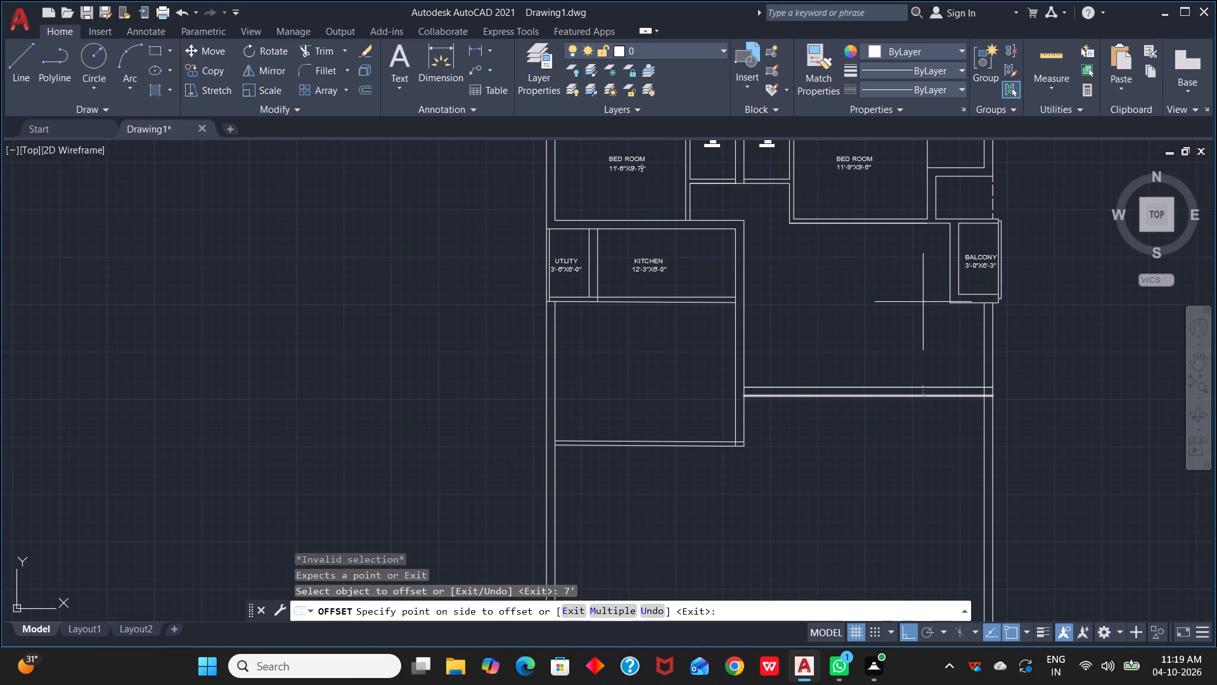
# Offset the north line of the new 9" wall 7' to the north.
pyautogui.write('O')
pyautogui.press('space')
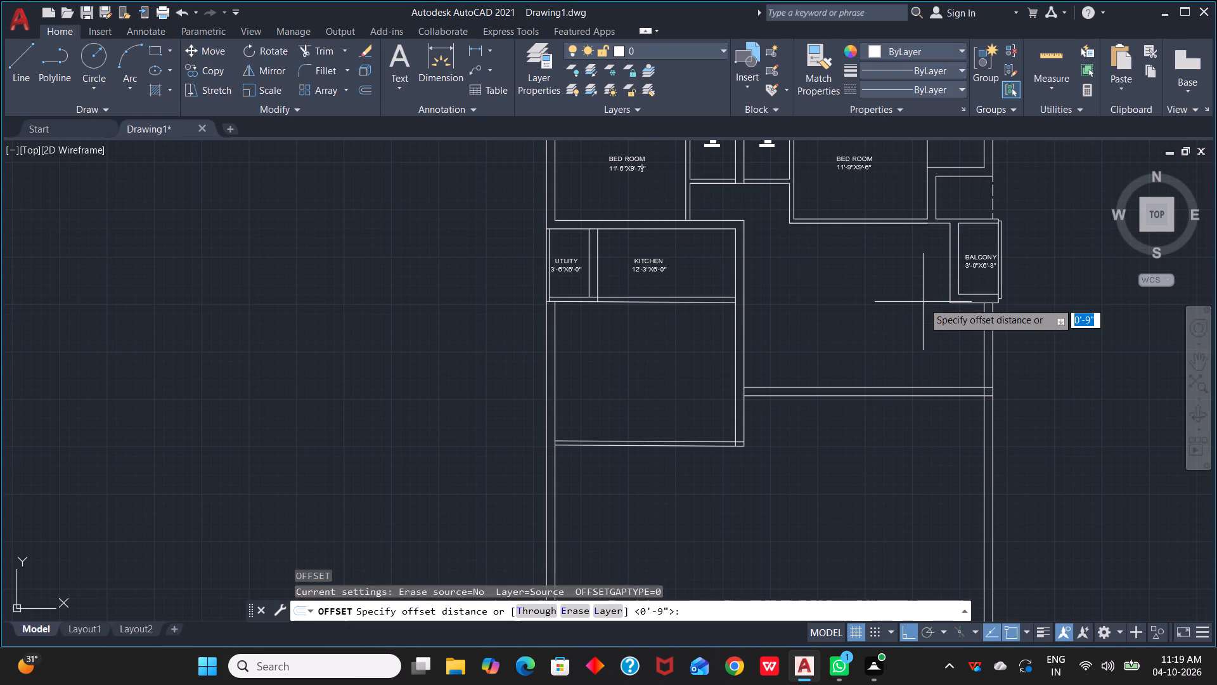
pyautogui.press('7')
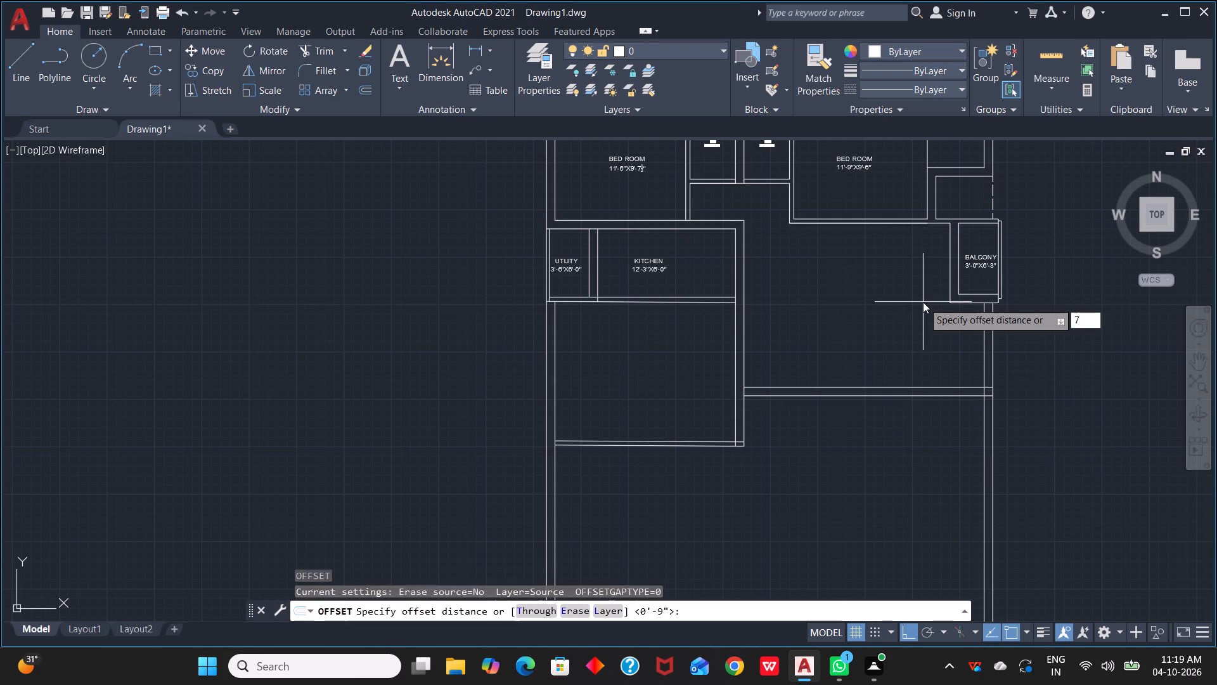
pyautogui.press("'")
pyautogui.press('Return')
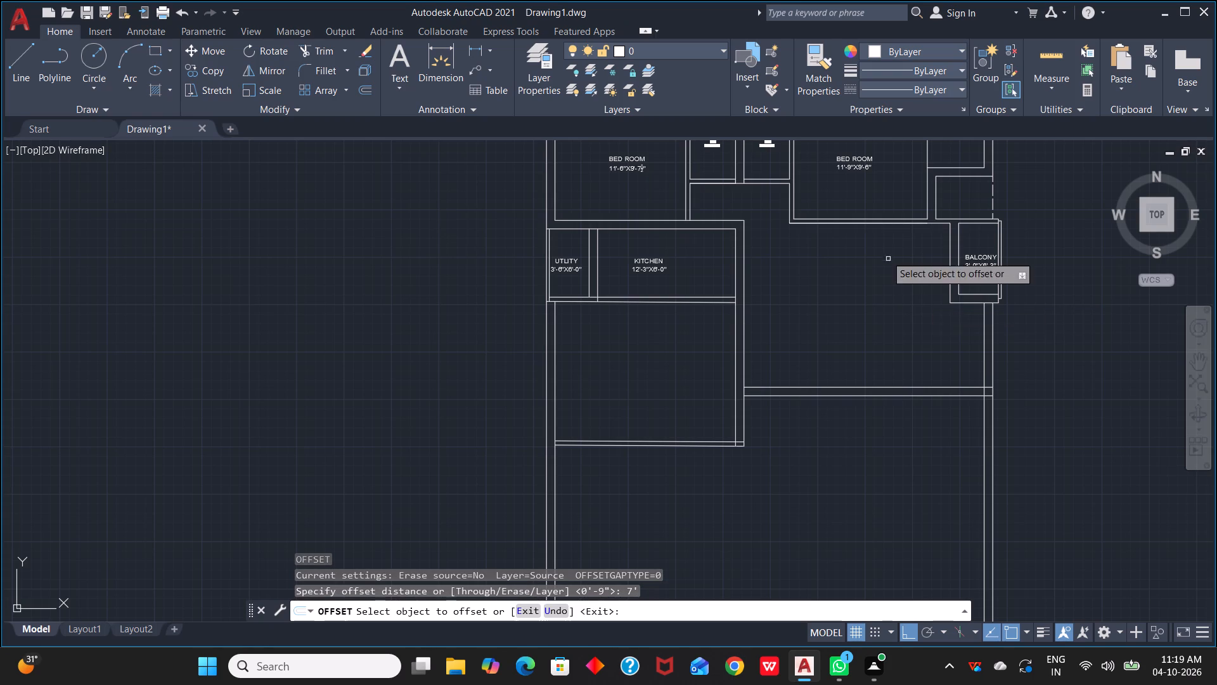
pyautogui.click(870, 387)
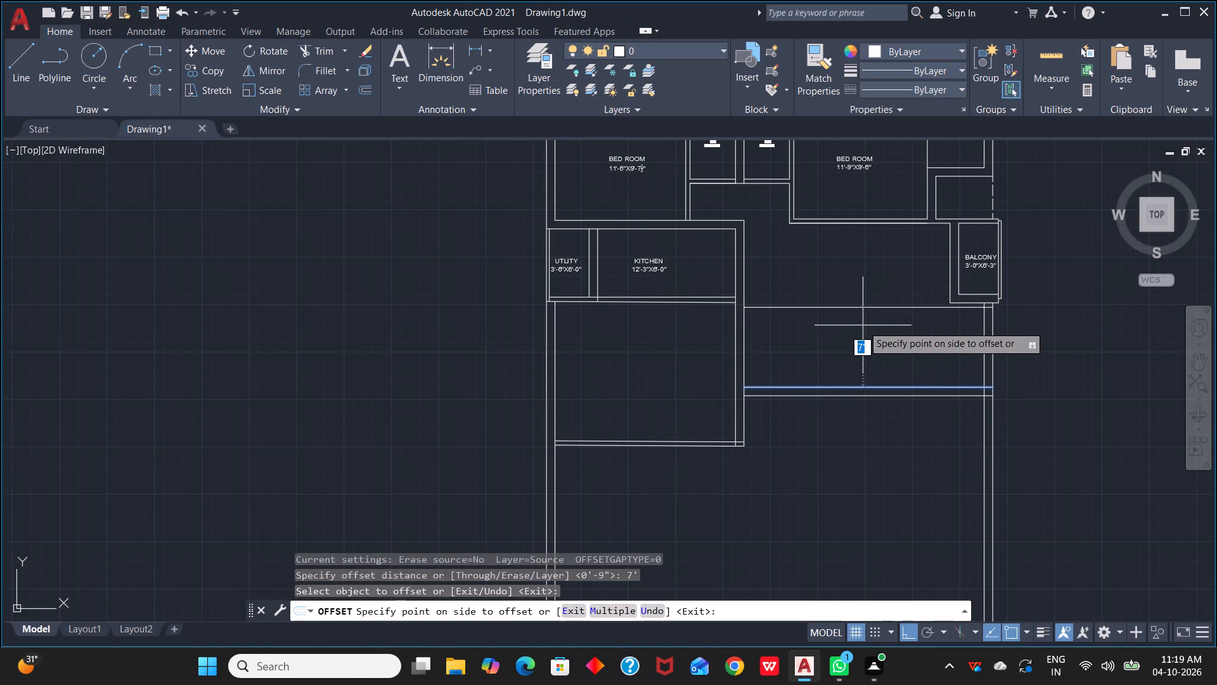
pyautogui.click(863, 325)
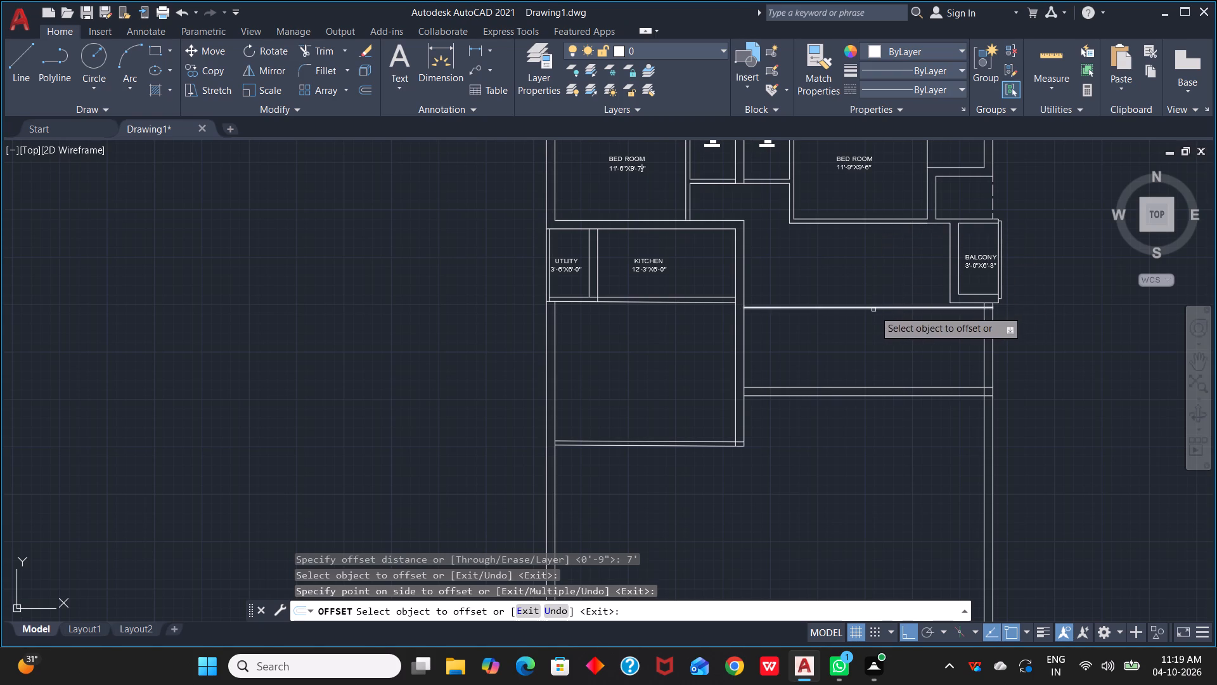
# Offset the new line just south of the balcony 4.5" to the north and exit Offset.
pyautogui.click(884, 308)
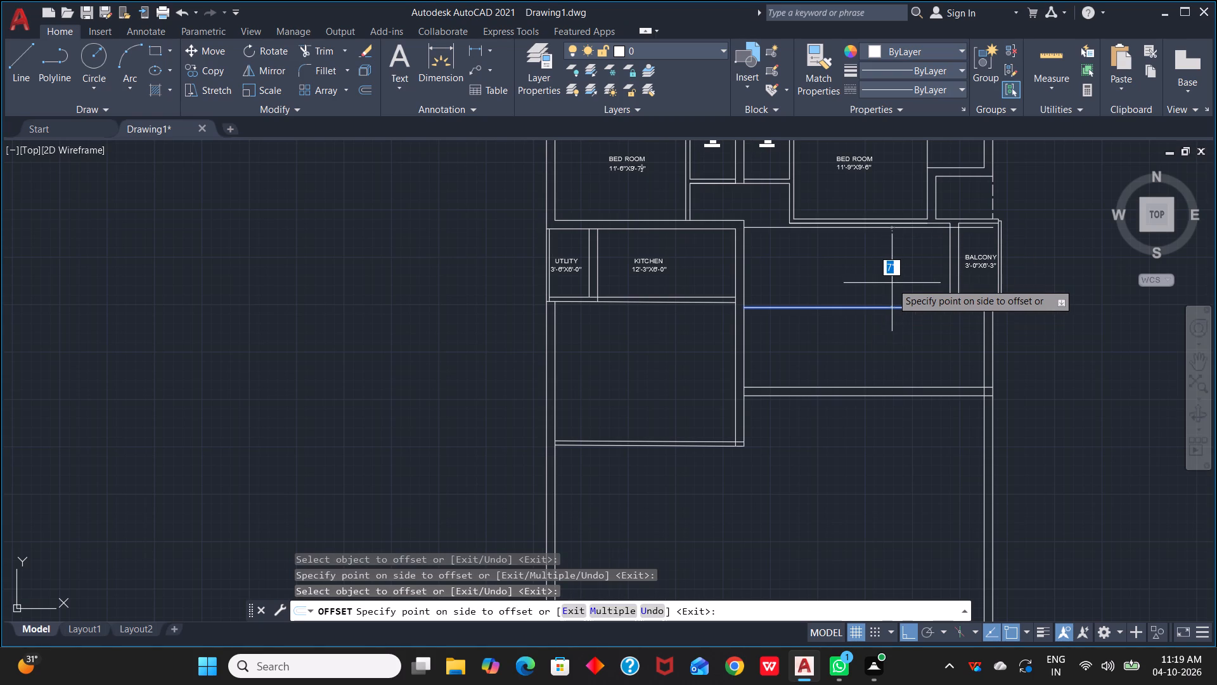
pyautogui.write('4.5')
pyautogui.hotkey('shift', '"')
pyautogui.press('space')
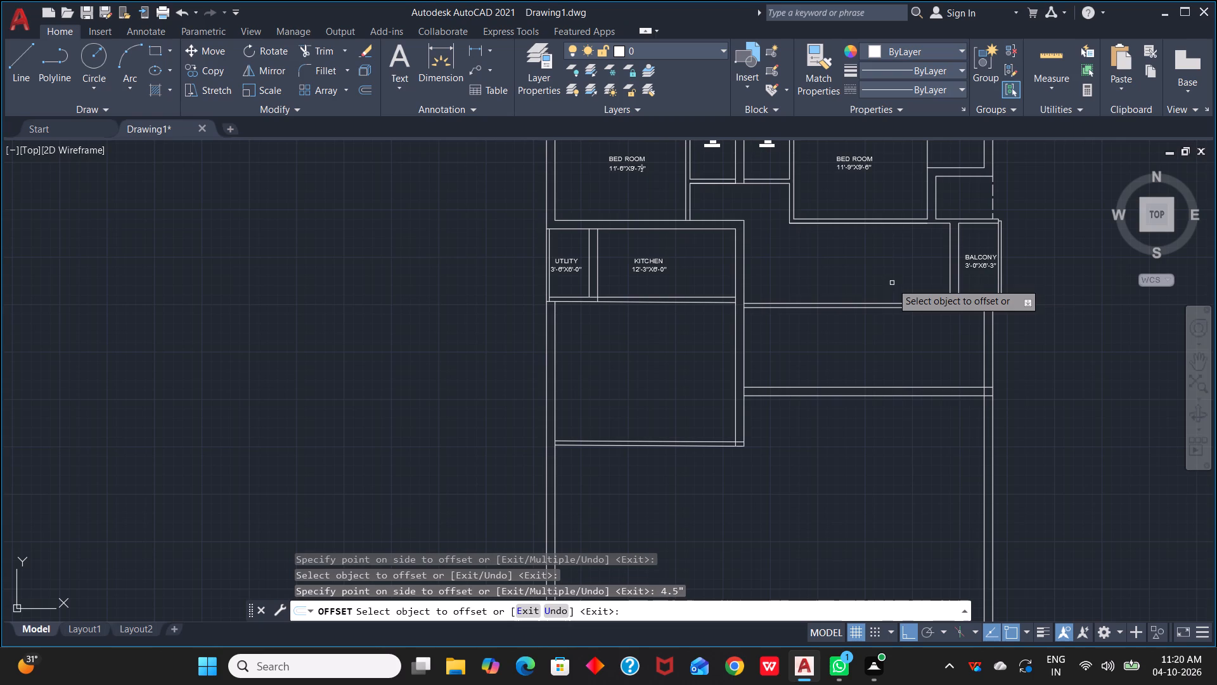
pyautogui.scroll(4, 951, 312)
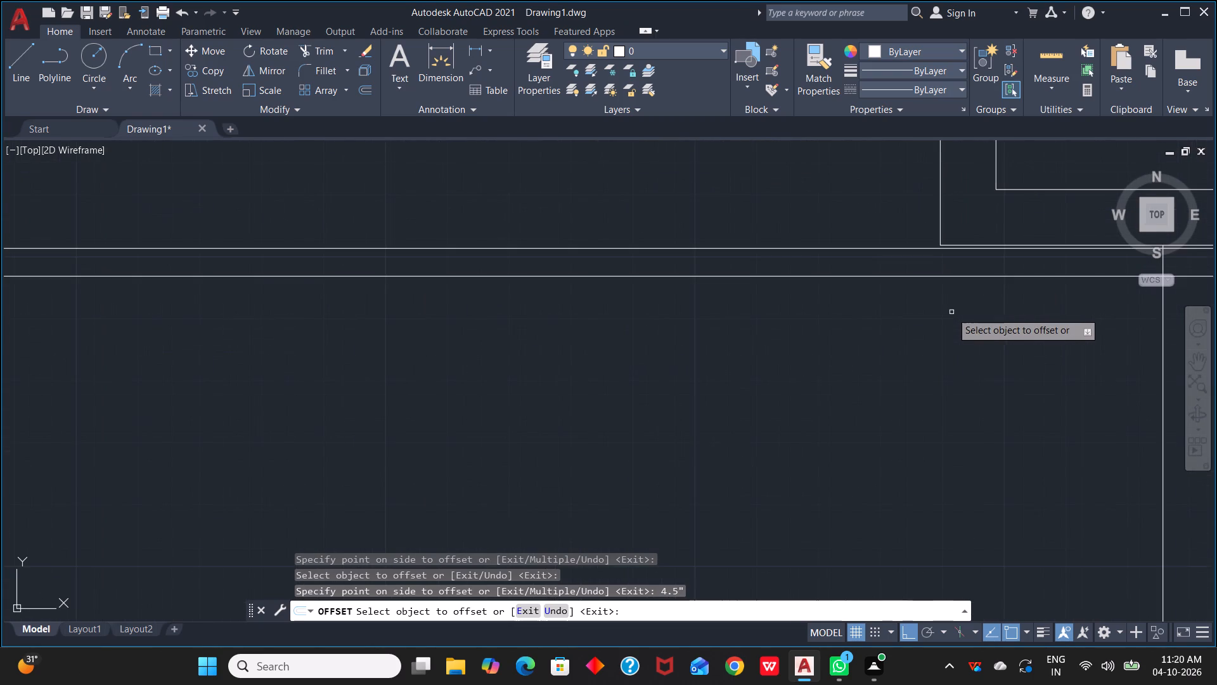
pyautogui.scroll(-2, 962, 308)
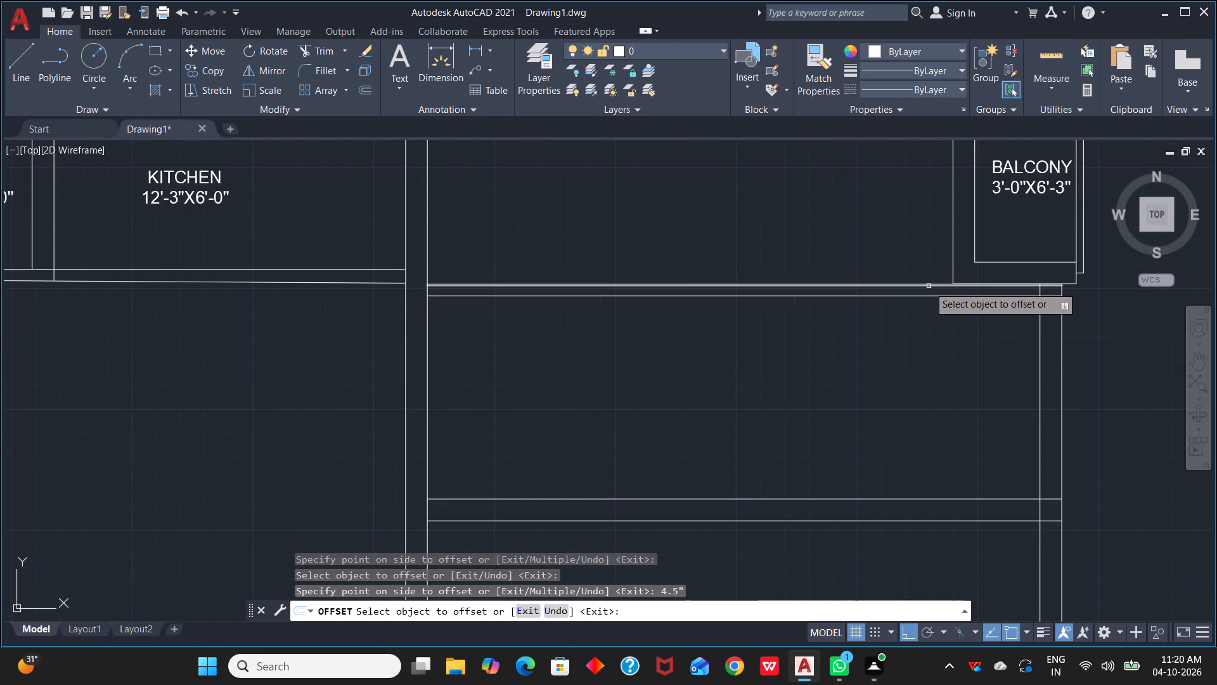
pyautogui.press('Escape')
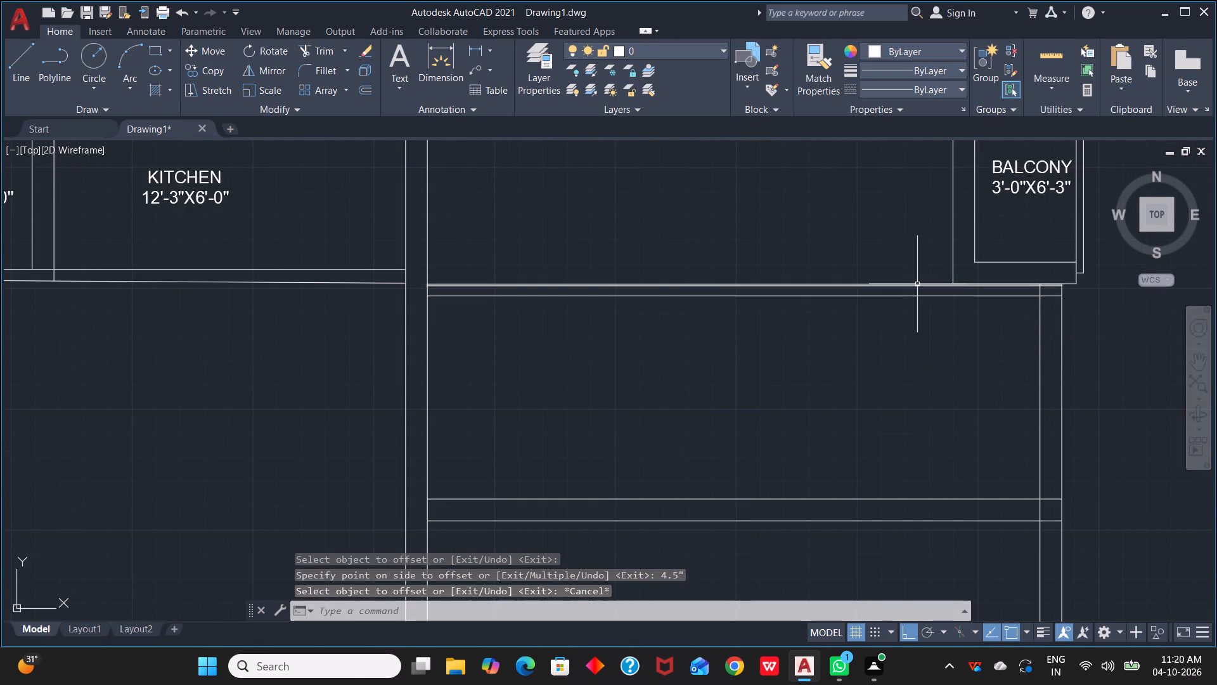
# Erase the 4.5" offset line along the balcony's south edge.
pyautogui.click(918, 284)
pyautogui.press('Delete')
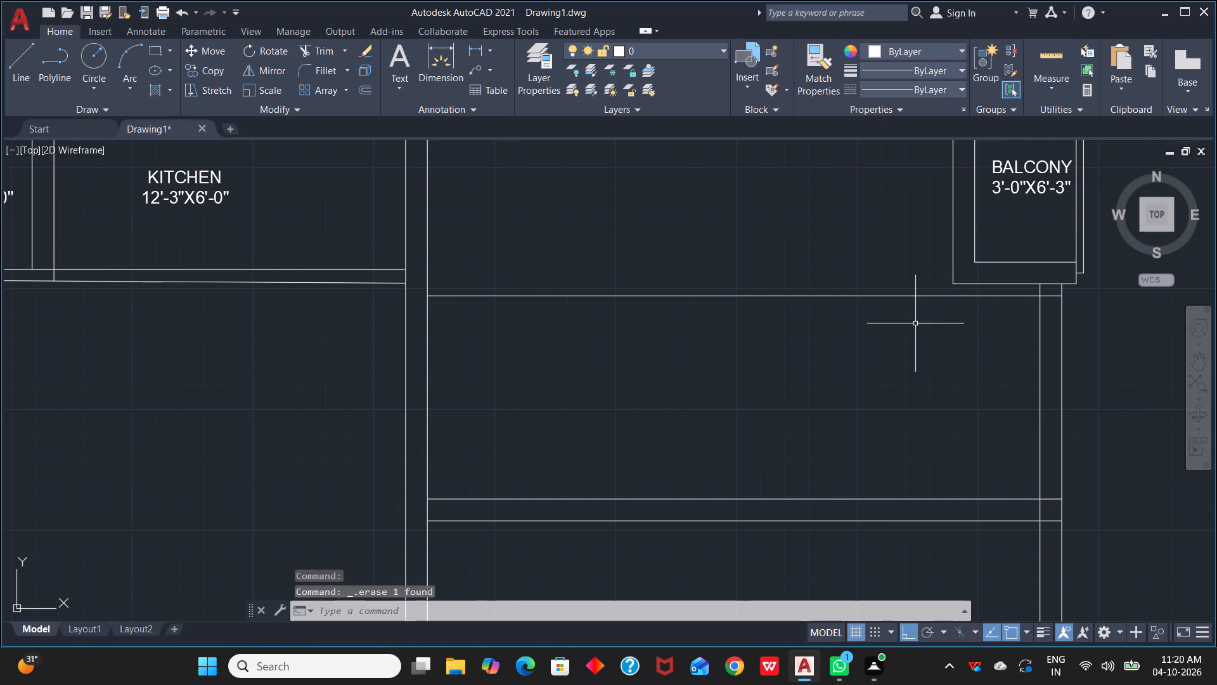
# Draw a horizontal line about 5'4" long westward from the balcony's outer southwest corner.
pyautogui.write('L')
pyautogui.press('space')
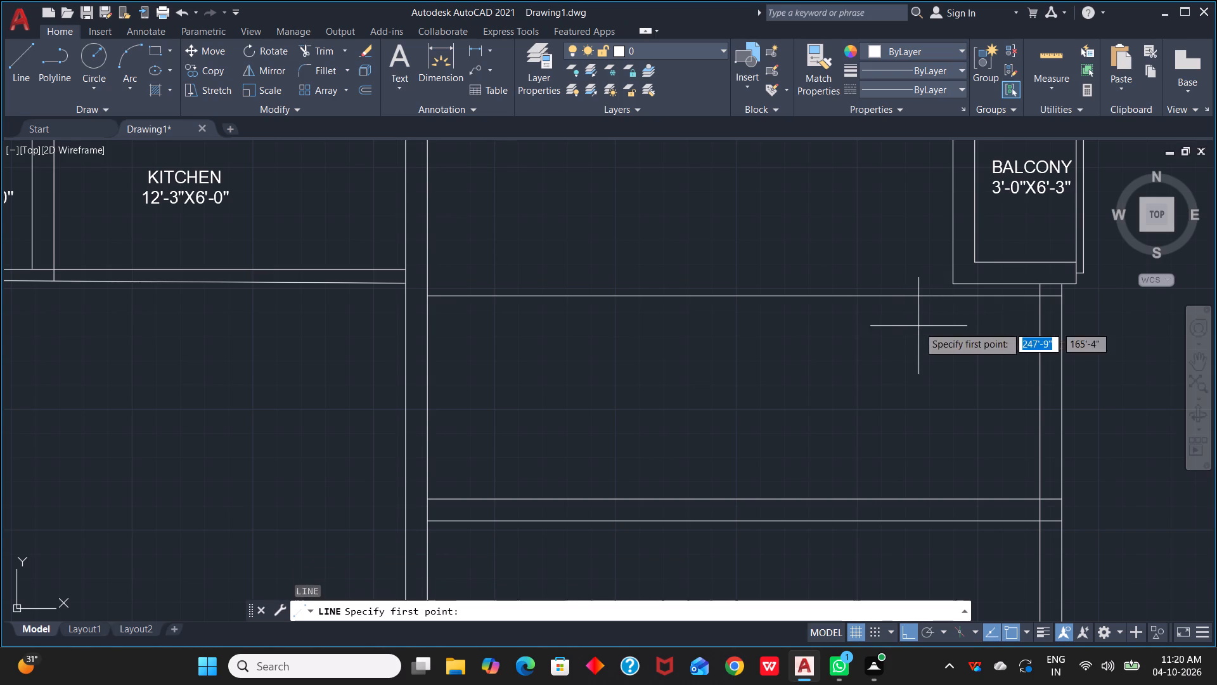
pyautogui.scroll(2, 958, 281)
pyautogui.click(946, 287)
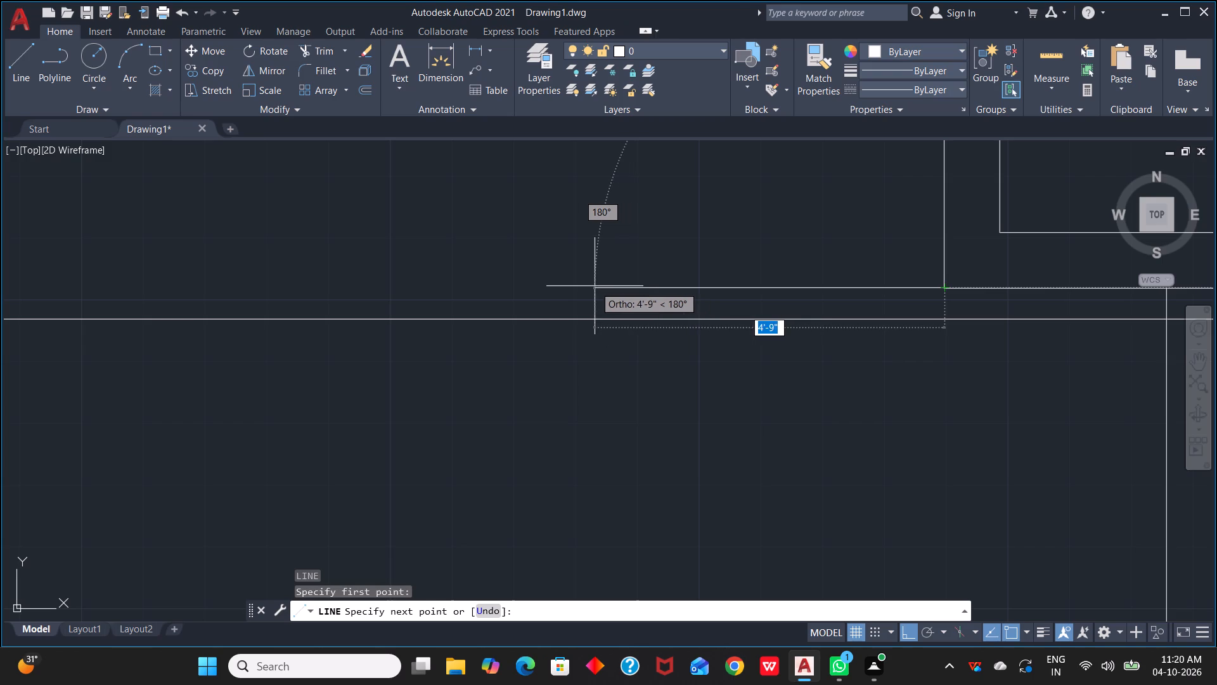
pyautogui.click(549, 289)
pyautogui.press('Escape')
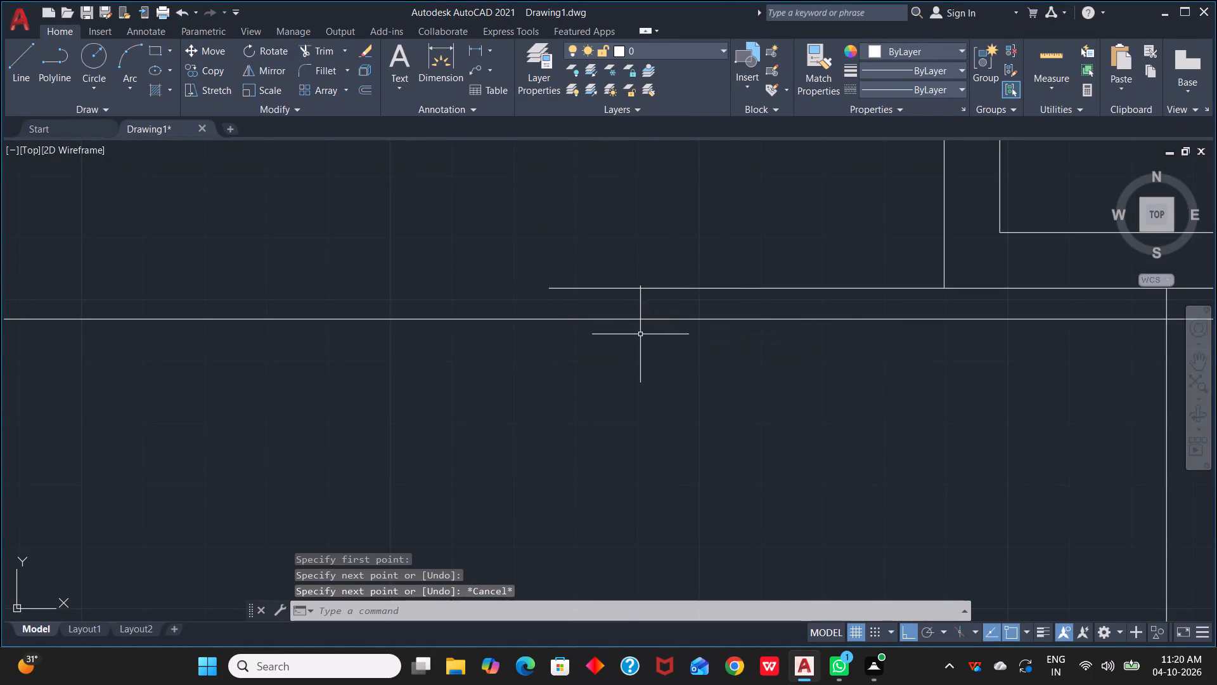
# Offset the inner line of the east wall below the balcony 7'6" to the west.
pyautogui.scroll(-3, 655, 327)
pyautogui.moveTo(685, 340); pyautogui.dragTo(823, 316, button='middle')
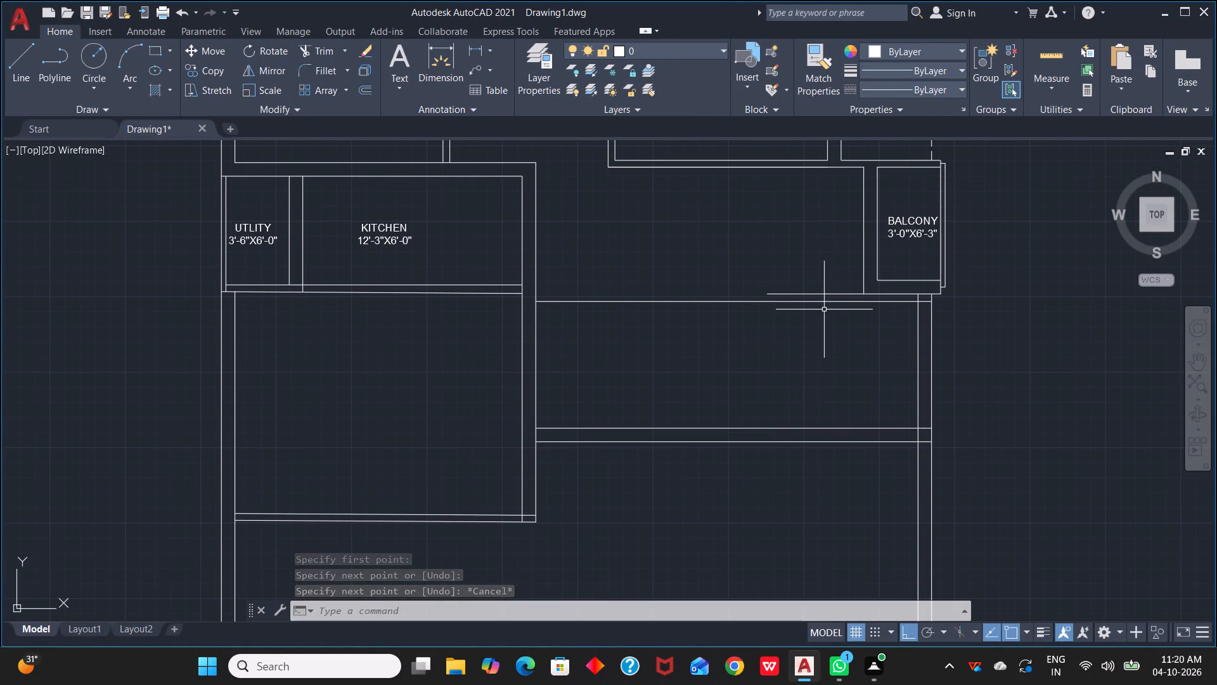
pyautogui.press('Escape')
pyautogui.press('Escape')
pyautogui.write('O')
pyautogui.press('space')
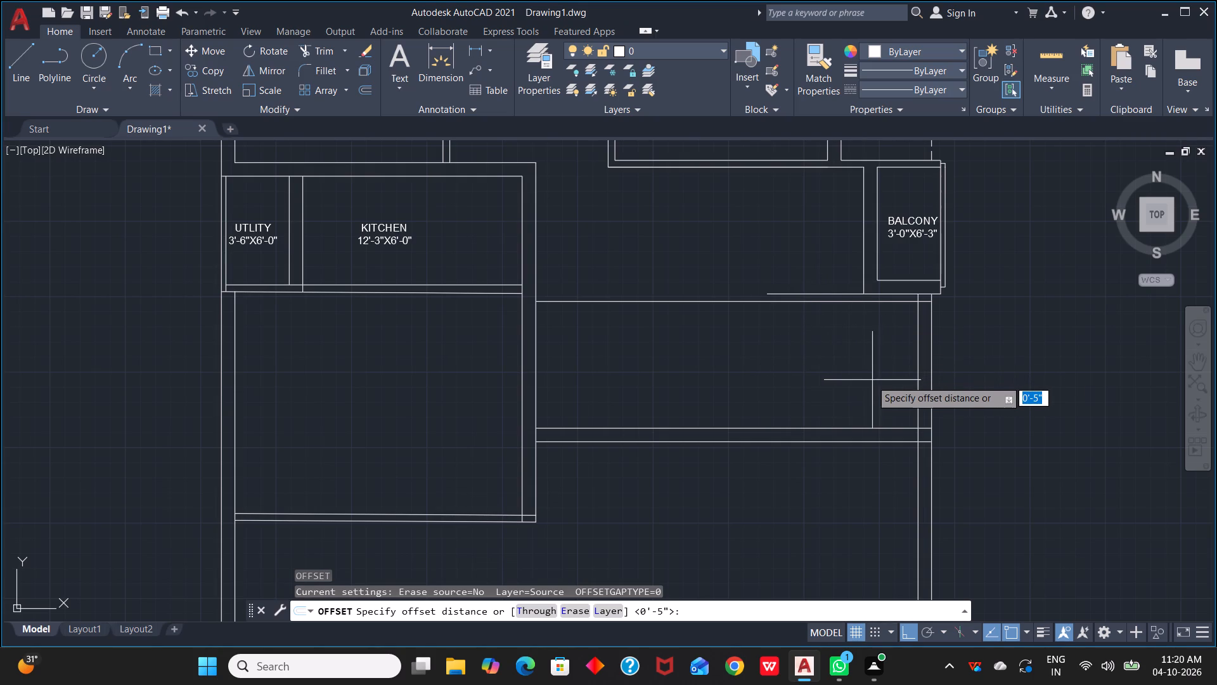
pyautogui.press('7')
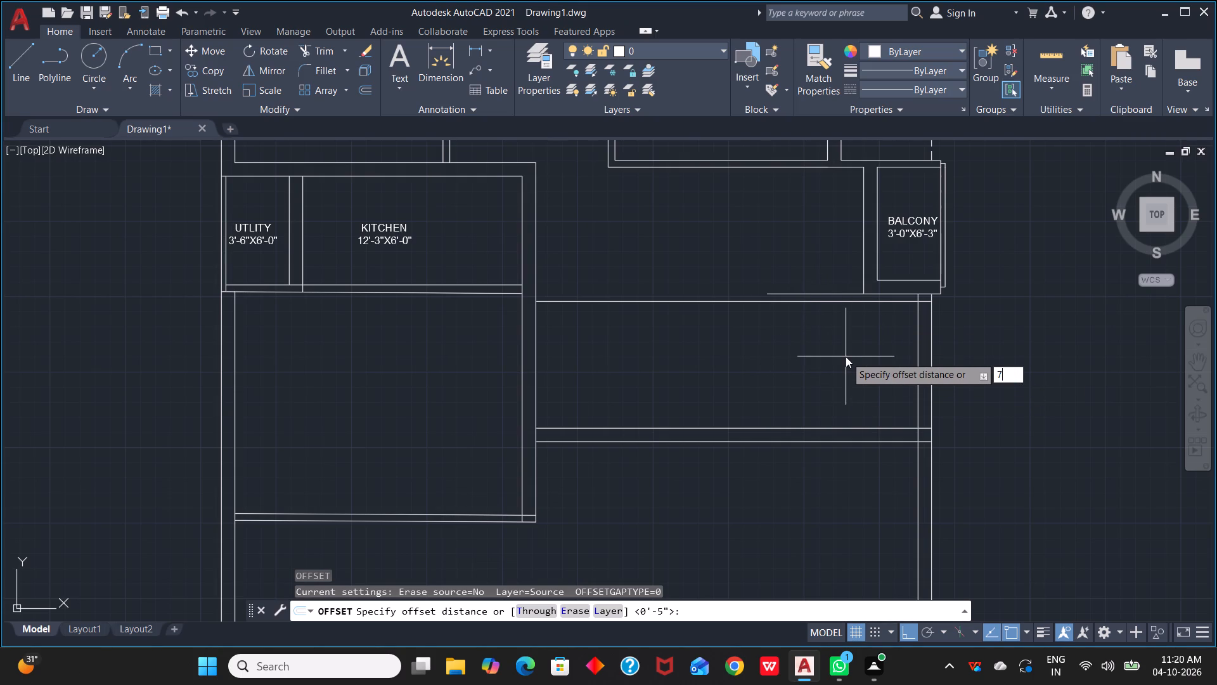
pyautogui.write('\'6"')
pyautogui.press('space')
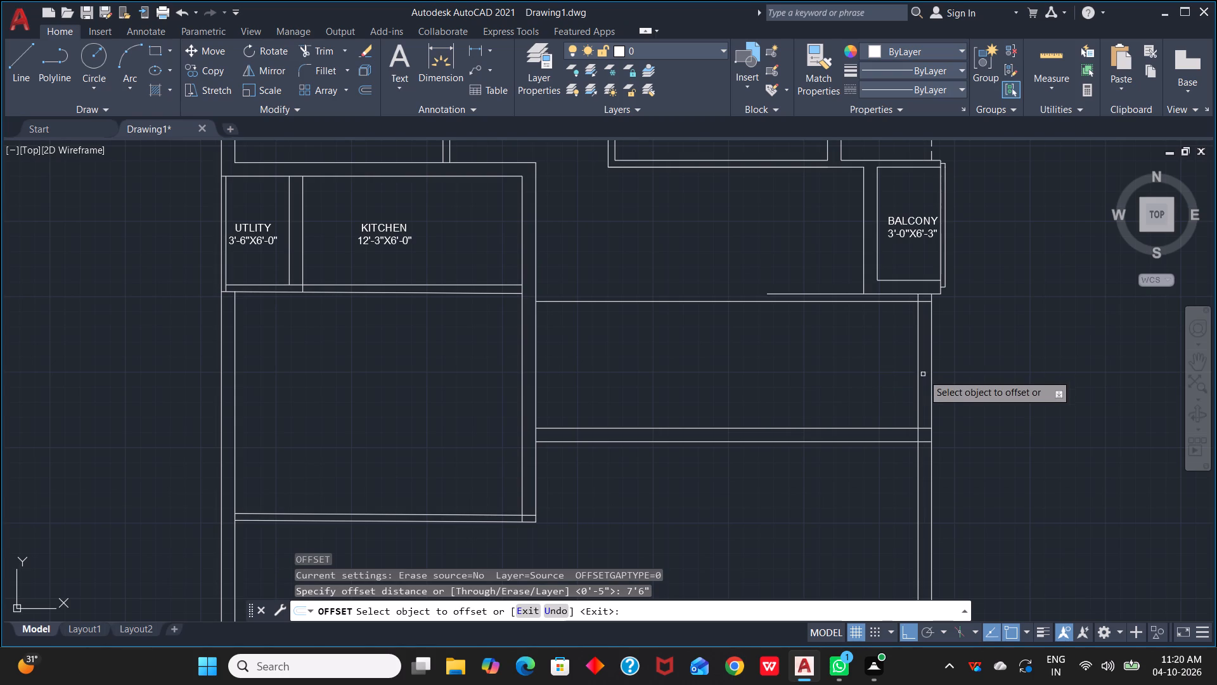
pyautogui.click(917, 377)
pyautogui.click(861, 388)
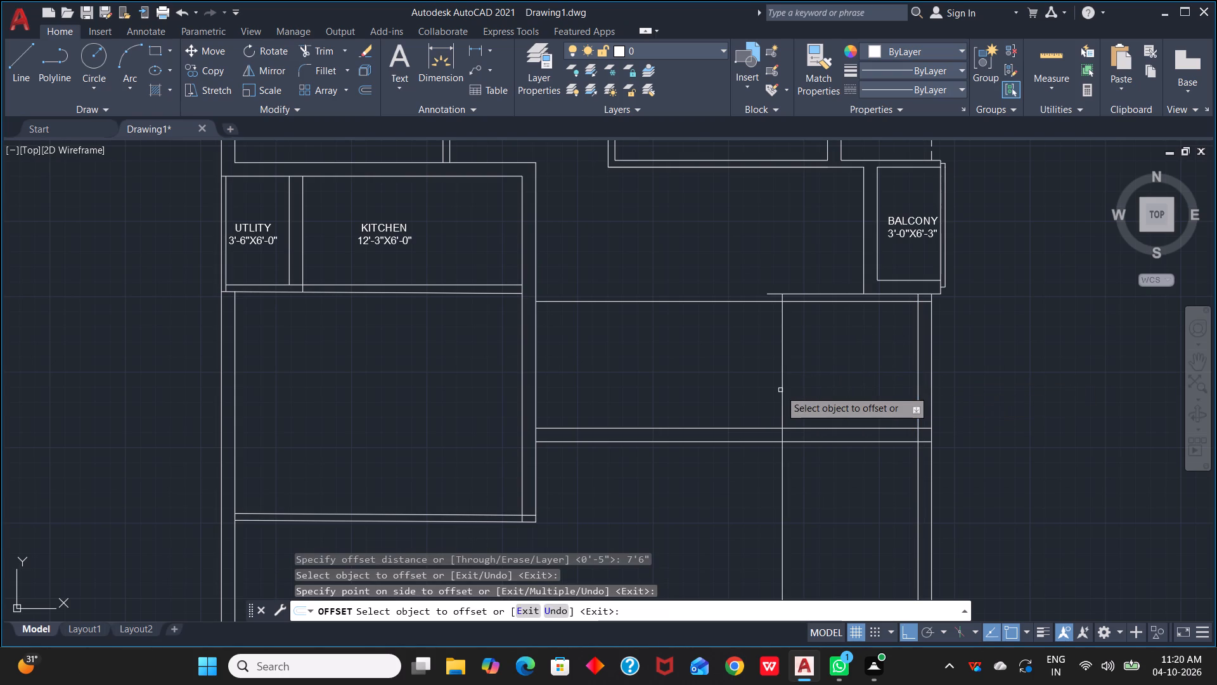
# Offset the new vertical line 4.5" to the west and exit Offset.
pyautogui.click(783, 389)
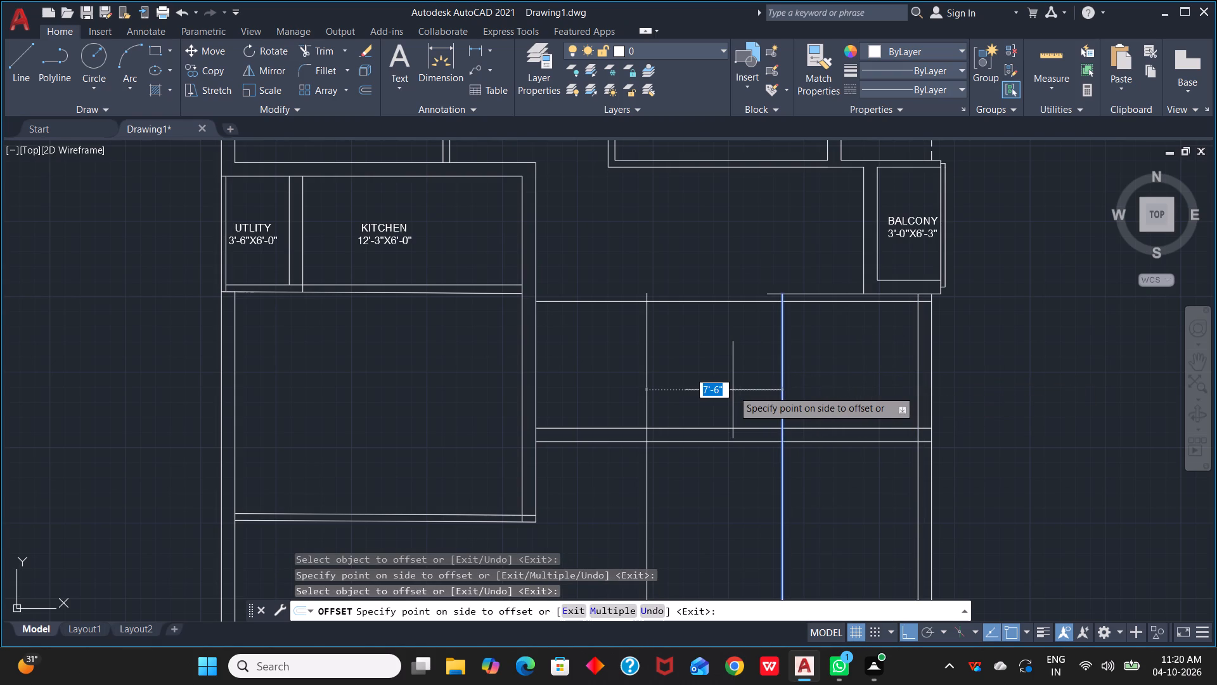
pyautogui.write('4.5')
pyautogui.hotkey('shift', '"')
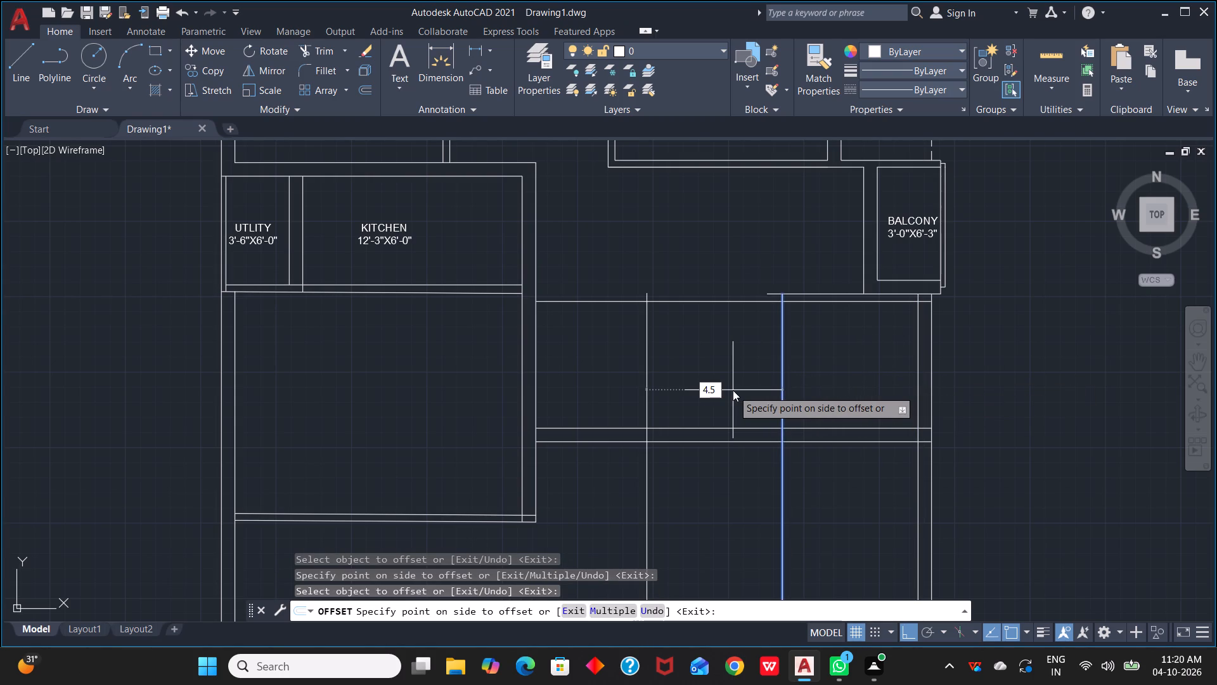
pyautogui.press('Return')
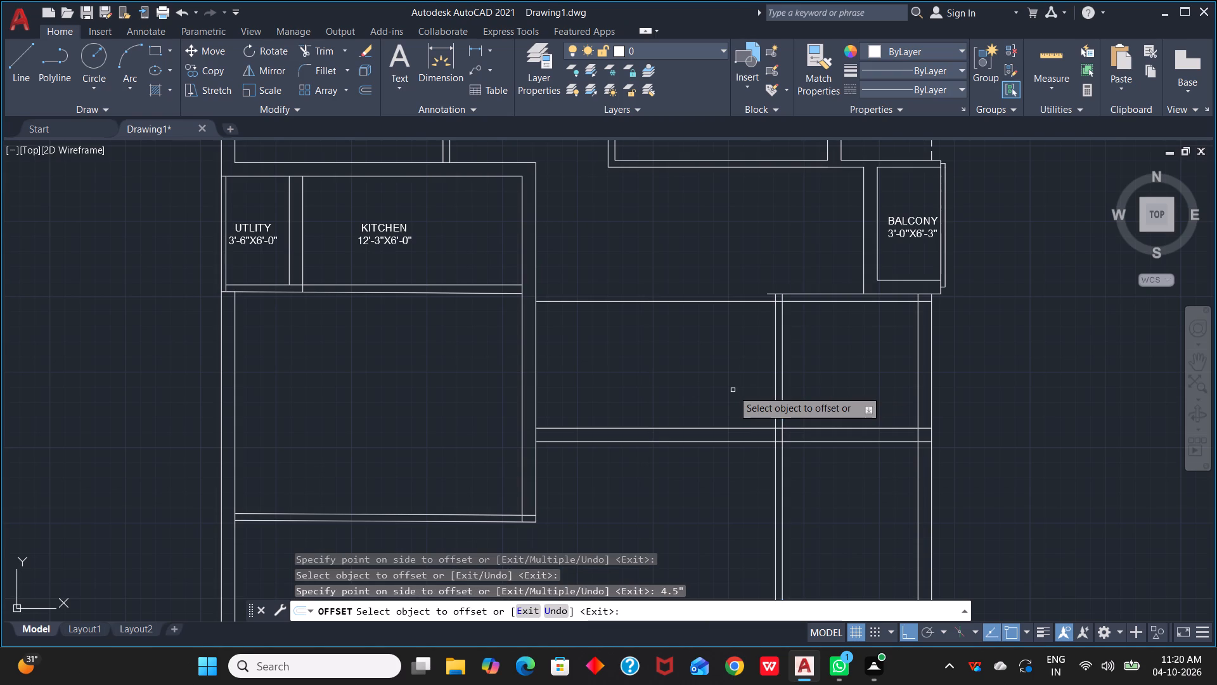
pyautogui.scroll(1, 752, 369)
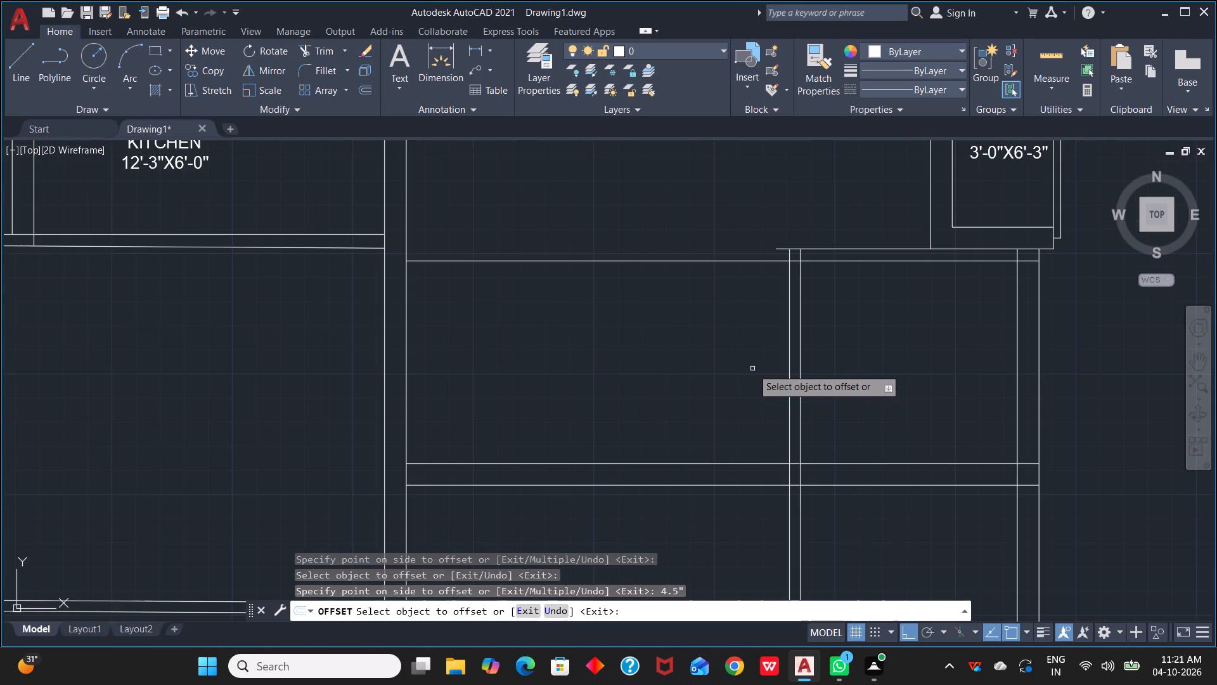
pyautogui.press('Escape')
pyautogui.press('Escape')
# Trim the two horizontal lines that extend west past the west wall of the room south of the balcony.
pyautogui.write('TR')
pyautogui.press('space')
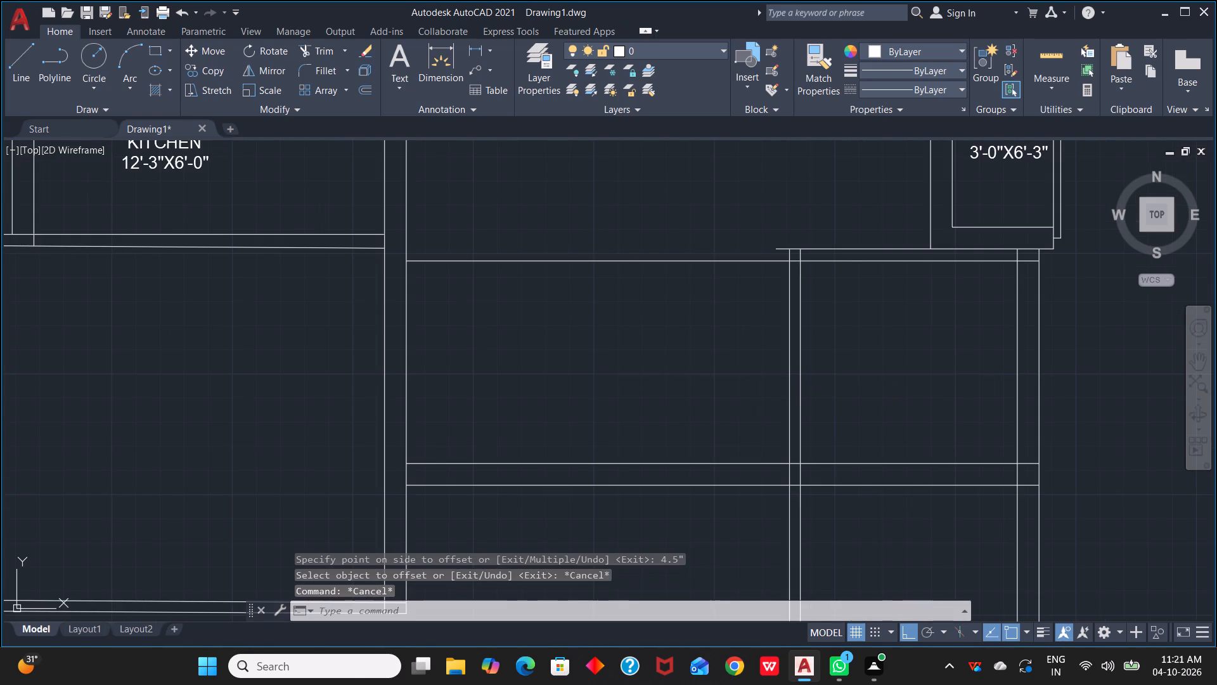
pyautogui.moveTo(748, 202); pyautogui.dragTo(721, 367)
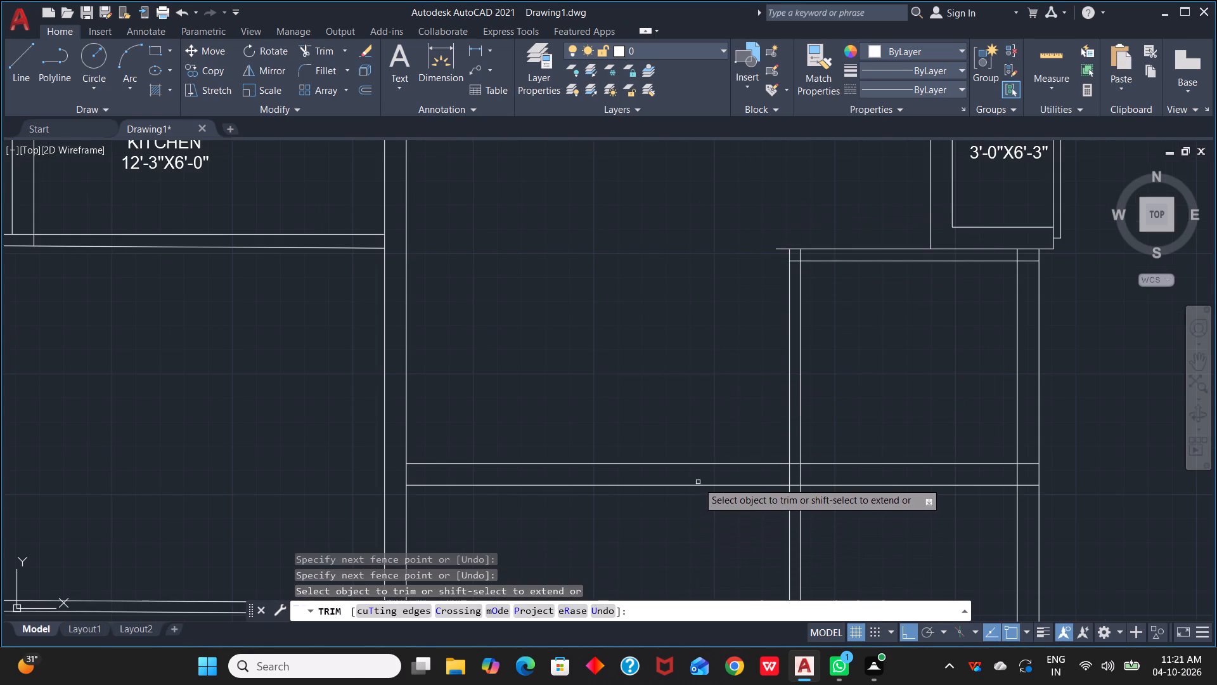
pyautogui.click(778, 250)
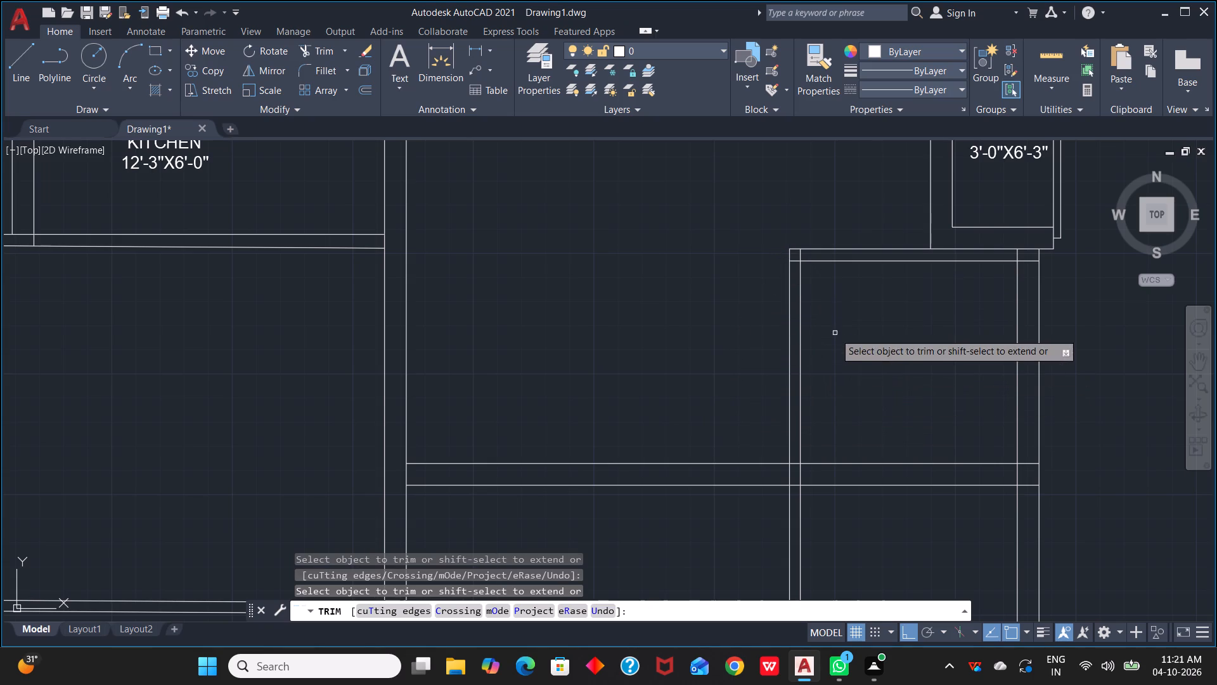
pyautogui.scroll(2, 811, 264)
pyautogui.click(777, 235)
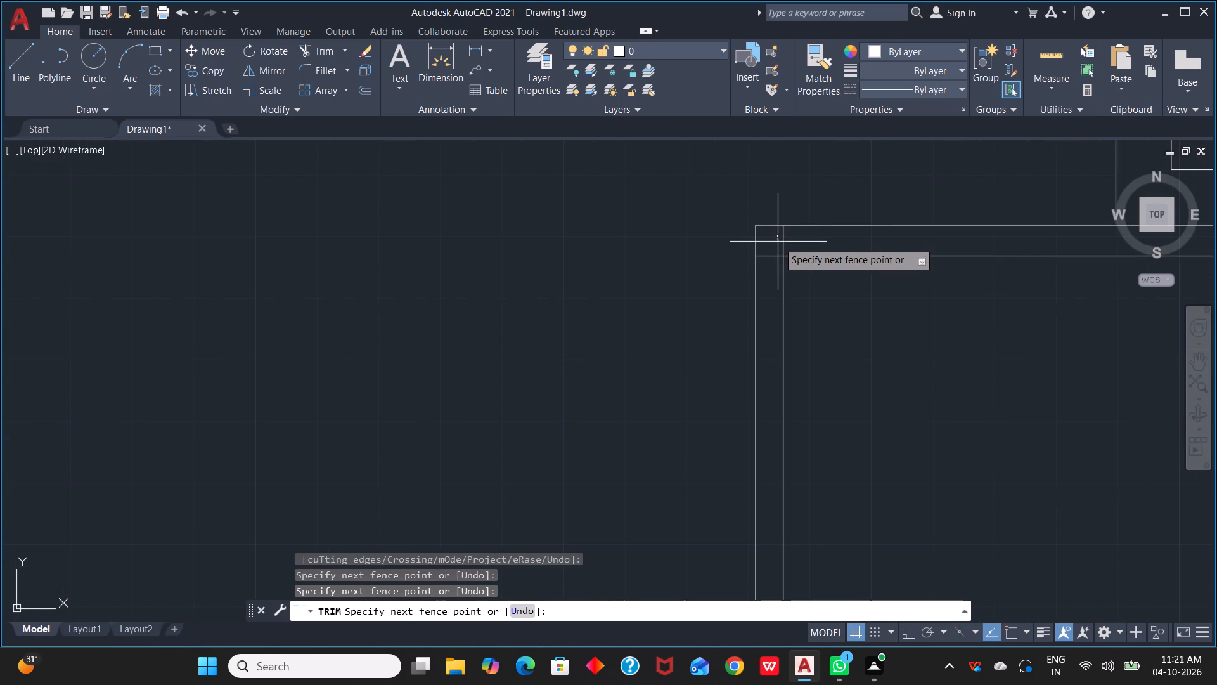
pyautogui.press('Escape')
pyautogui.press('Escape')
# Trim the overlapping line segments inside the northwest wall corner of the room south of the balcony.
pyautogui.press('t')
pyautogui.write('R')
pyautogui.press('space')
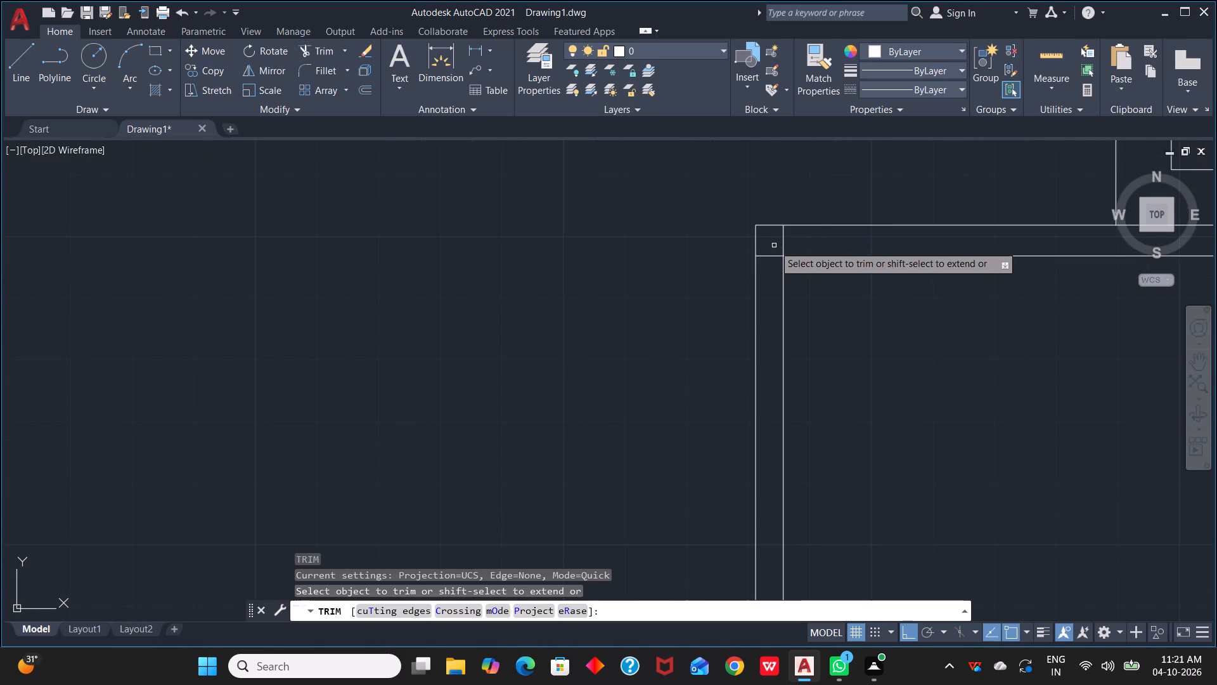
pyautogui.click(774, 245)
pyautogui.click(789, 245)
pyautogui.moveTo(775, 247); pyautogui.dragTo(775, 249)
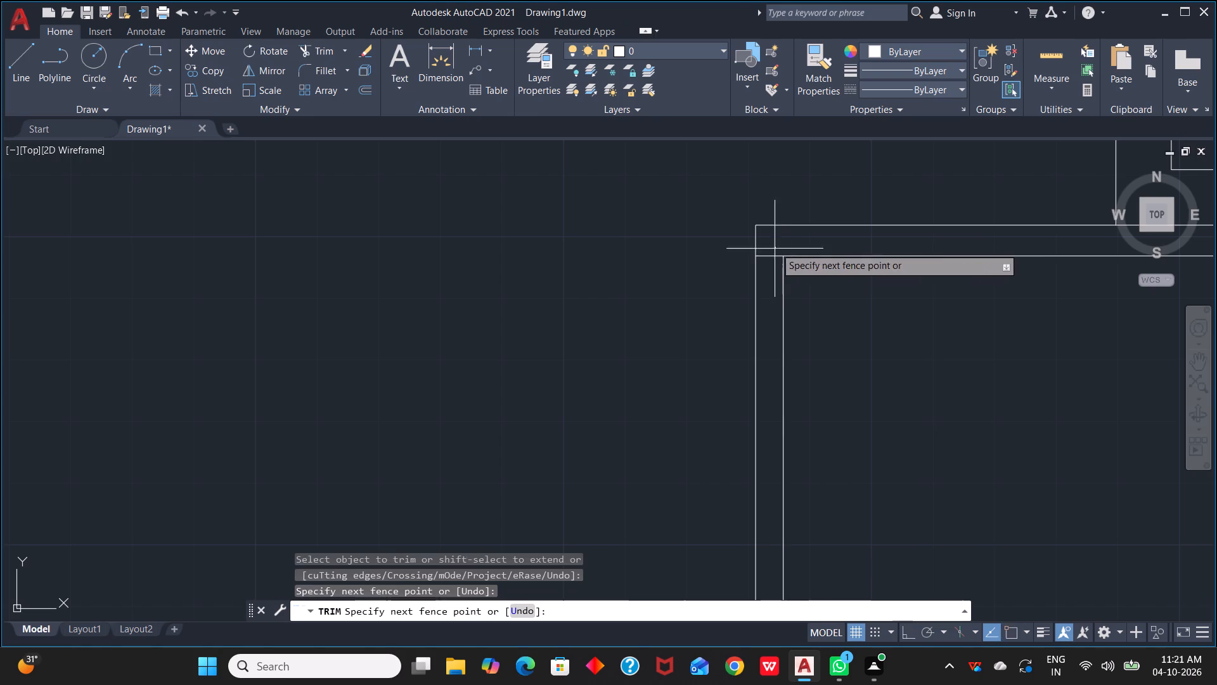
pyautogui.moveTo(775, 249); pyautogui.dragTo(769, 267)
# Trim the two west wall lines of that room where they continue below its south wall.
pyautogui.scroll(-1, 769, 267)
pyautogui.scroll(-2, 859, 333)
pyautogui.moveTo(858, 376); pyautogui.dragTo(917, 254, button='middle')
pyautogui.scroll(2, 889, 351)
pyautogui.moveTo(917, 365); pyautogui.dragTo(844, 386)
# Trim the crossing segments inside the room's south wall where it meets the east wall and the west partition.
pyautogui.scroll(-1, 868, 371)
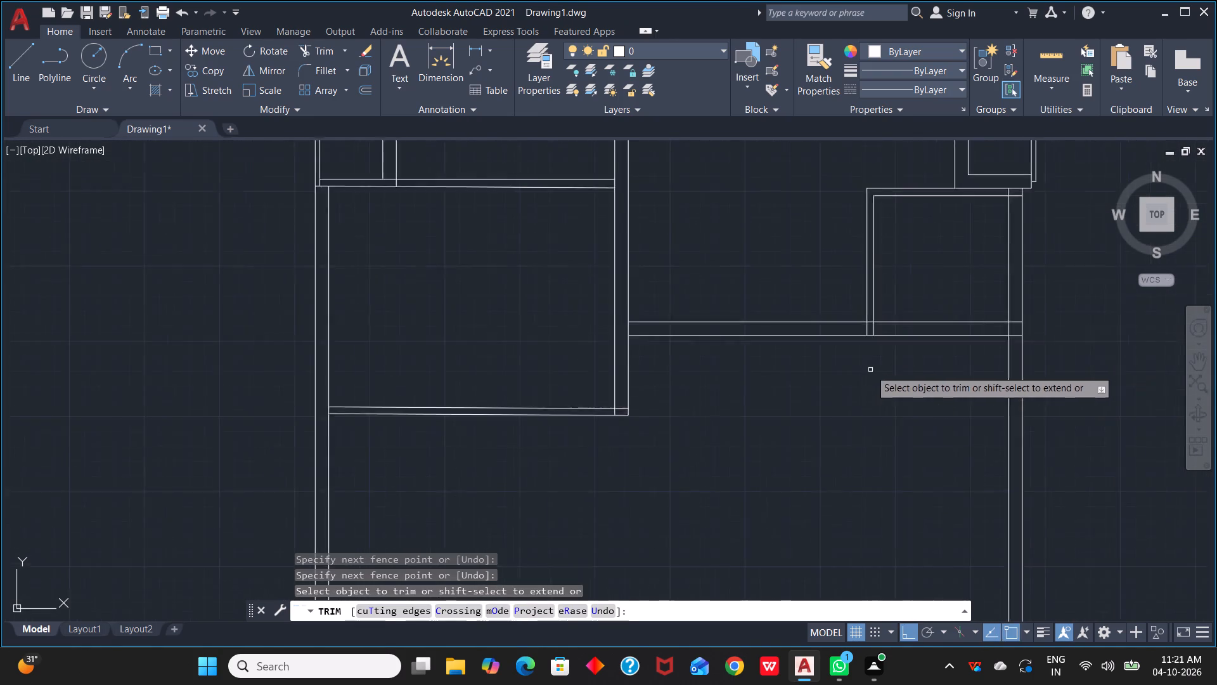
pyautogui.scroll(-2, 870, 370)
pyautogui.scroll(3, 955, 335)
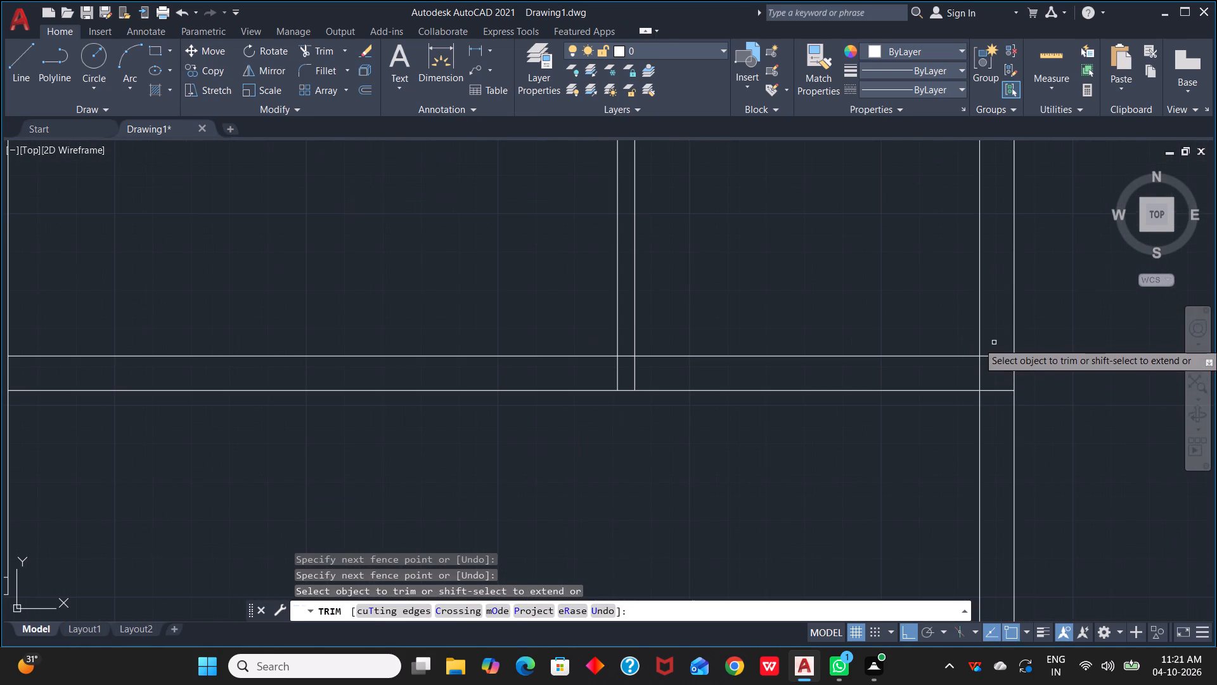
pyautogui.moveTo(995, 346); pyautogui.dragTo(943, 370)
pyautogui.moveTo(592, 369); pyautogui.dragTo(662, 382)
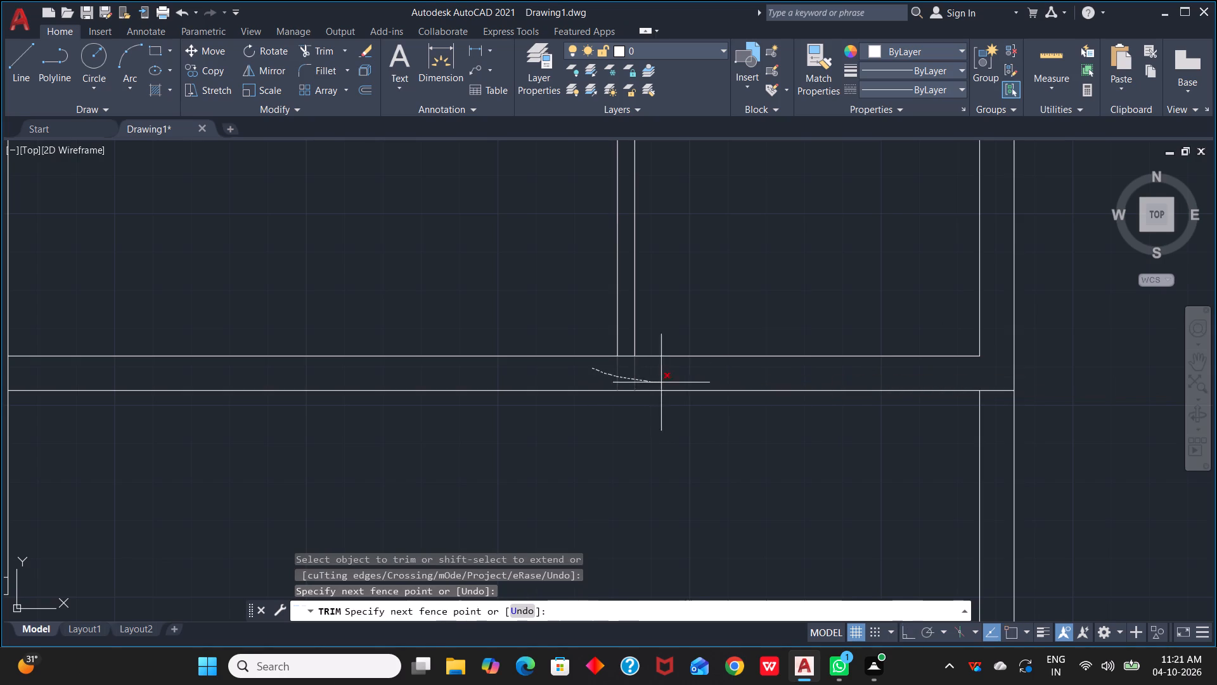
pyautogui.moveTo(662, 382); pyautogui.dragTo(664, 382)
pyautogui.moveTo(624, 371); pyautogui.dragTo(625, 353)
# Trim the crossing wall lines at the room's northeast corner below the balcony and exit Trim.
pyautogui.scroll(-2, 711, 310)
pyautogui.moveTo(731, 286); pyautogui.dragTo(969, 373, button='middle')
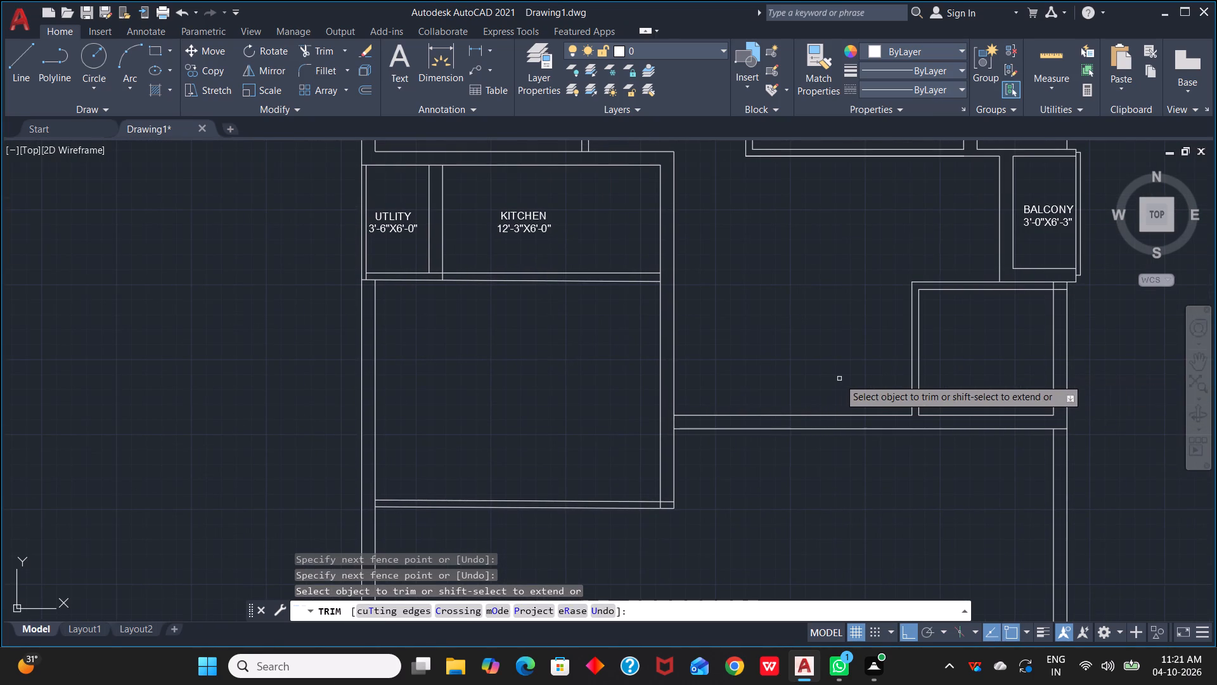
pyautogui.scroll(-1, 840, 377)
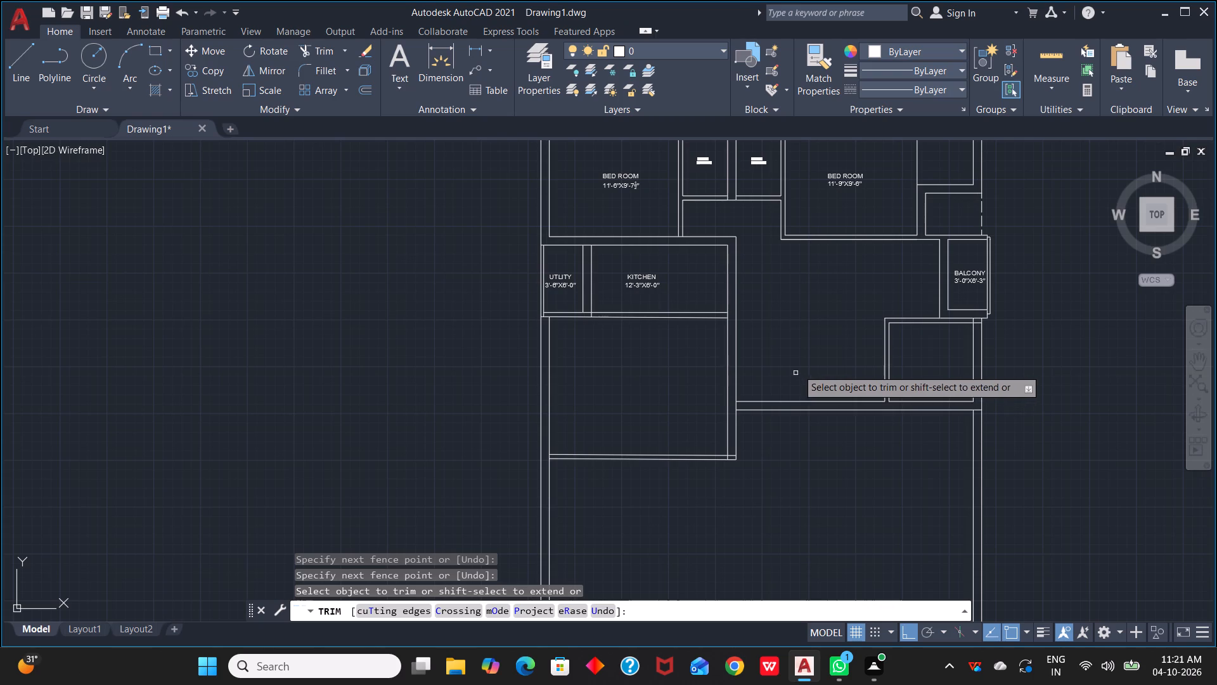
pyautogui.scroll(4, 972, 326)
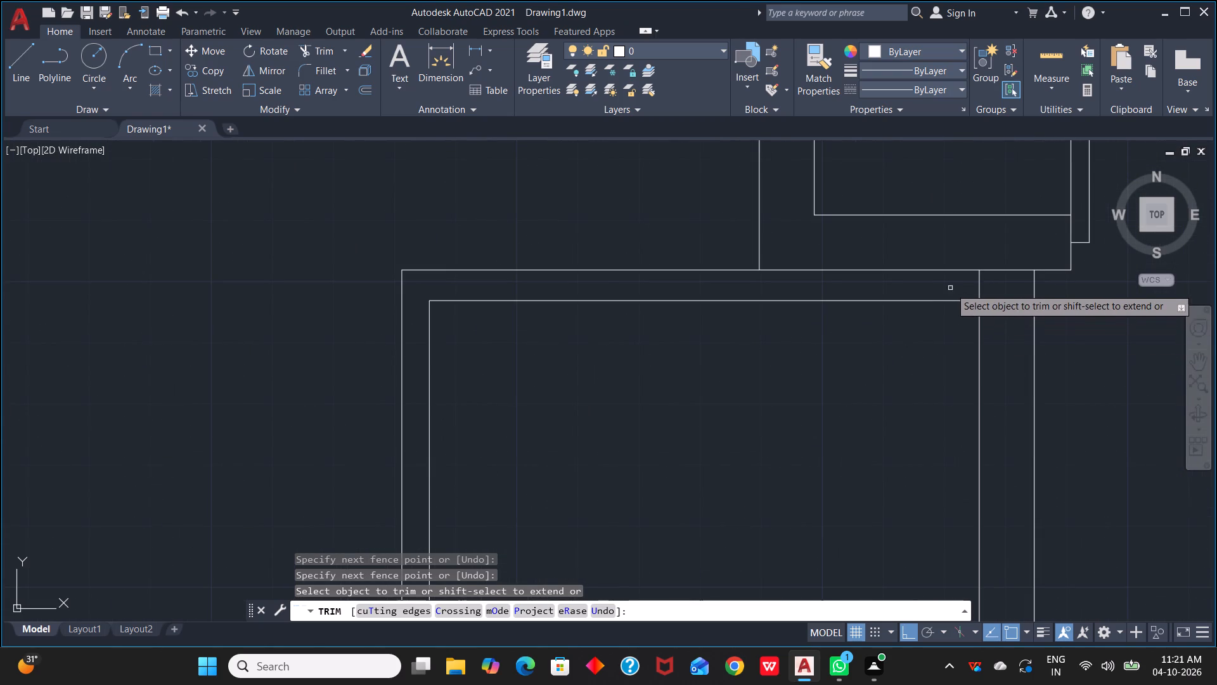
pyautogui.moveTo(951, 284); pyautogui.dragTo(1015, 323)
pyautogui.scroll(-4, 1013, 324)
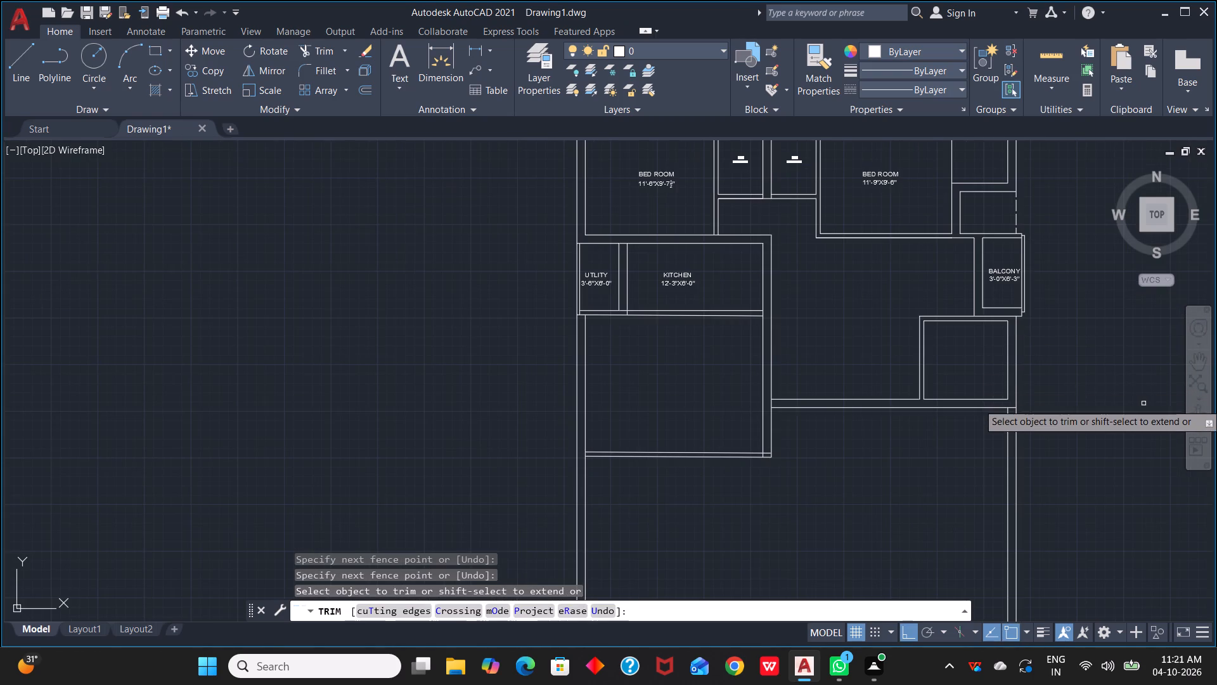
pyautogui.moveTo(1071, 394); pyautogui.dragTo(1105, 441, button='middle')
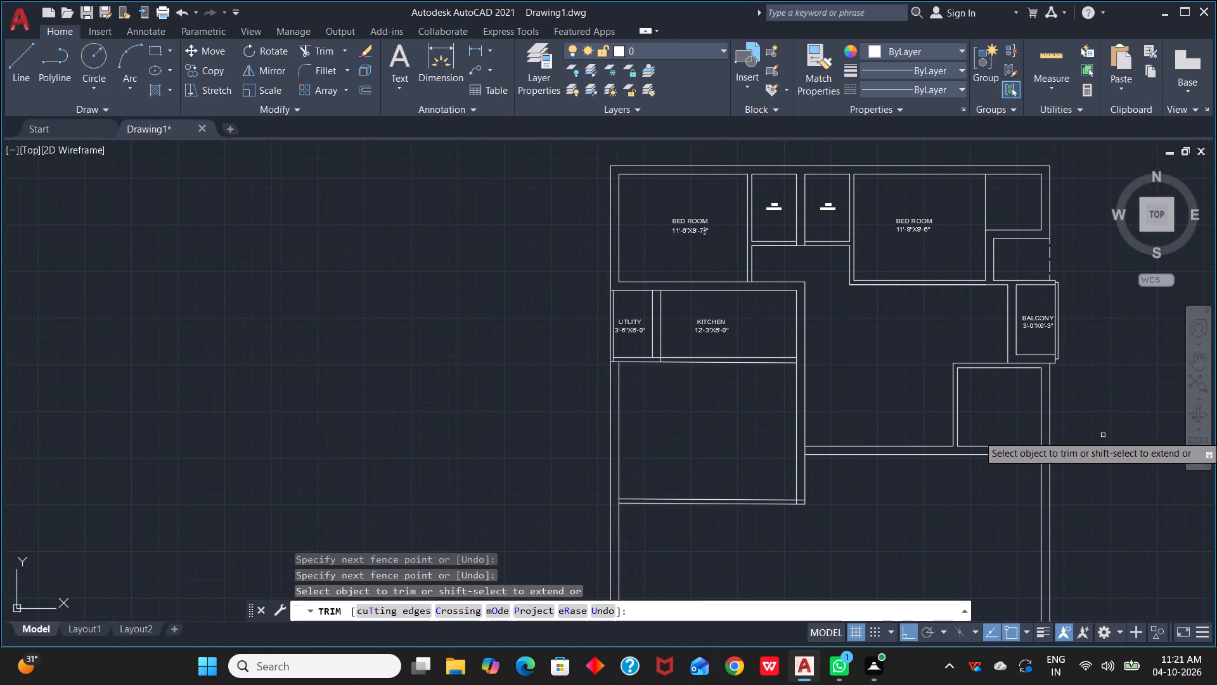
pyautogui.press('Escape')
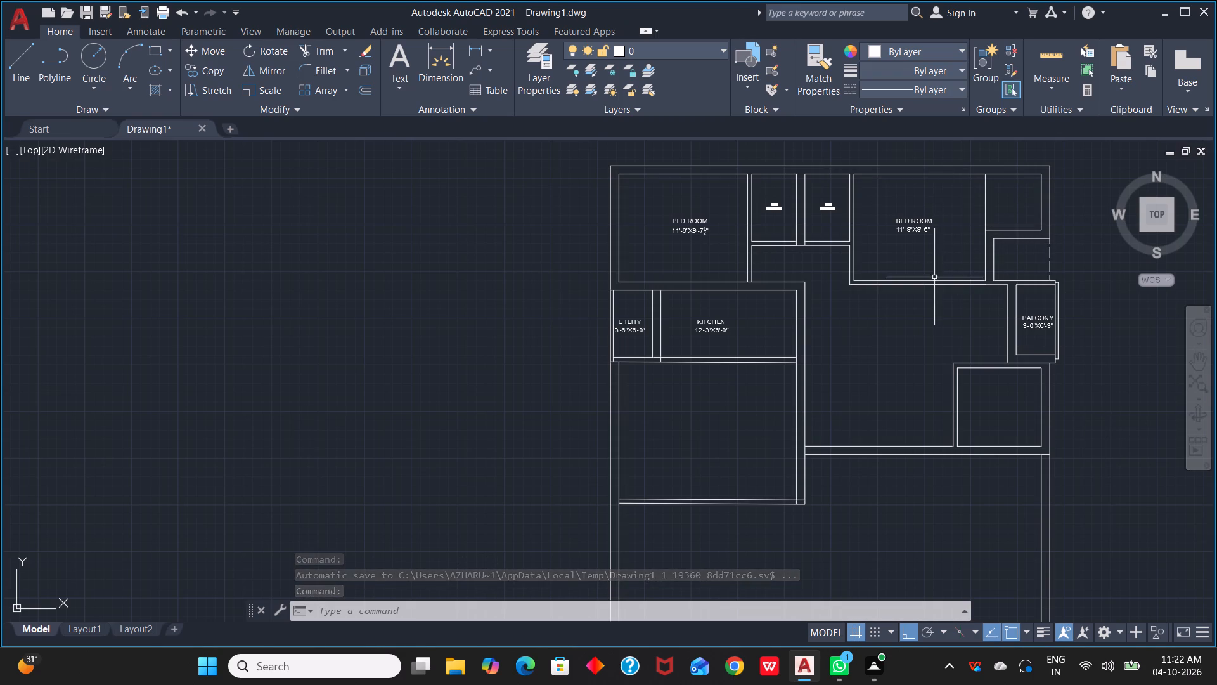
pyautogui.press('Escape')
pyautogui.press('Escape')
pyautogui.press('Escape')
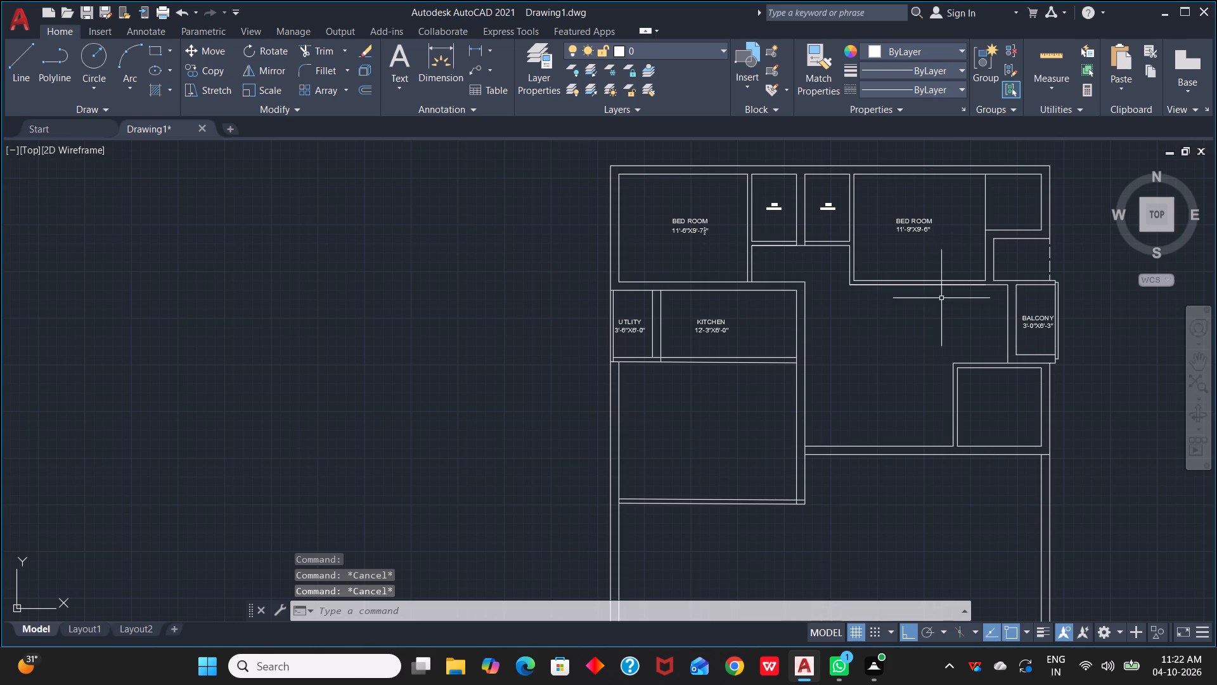
pyautogui.press('Escape')
pyautogui.press('Escape')
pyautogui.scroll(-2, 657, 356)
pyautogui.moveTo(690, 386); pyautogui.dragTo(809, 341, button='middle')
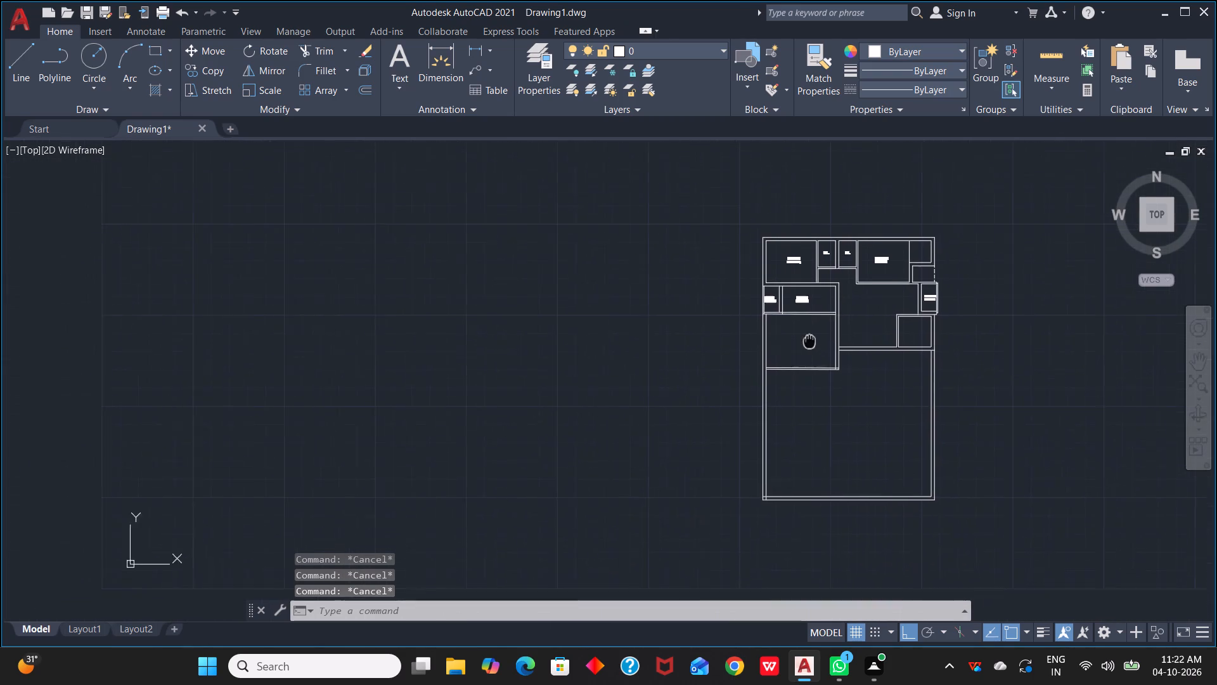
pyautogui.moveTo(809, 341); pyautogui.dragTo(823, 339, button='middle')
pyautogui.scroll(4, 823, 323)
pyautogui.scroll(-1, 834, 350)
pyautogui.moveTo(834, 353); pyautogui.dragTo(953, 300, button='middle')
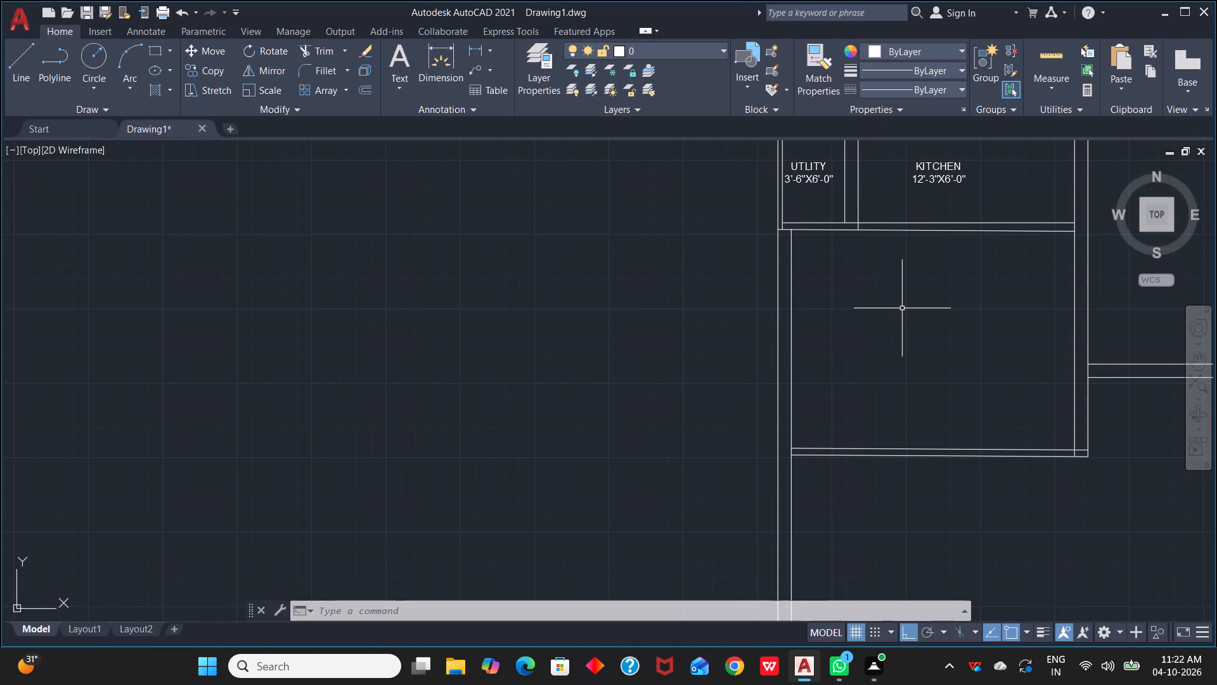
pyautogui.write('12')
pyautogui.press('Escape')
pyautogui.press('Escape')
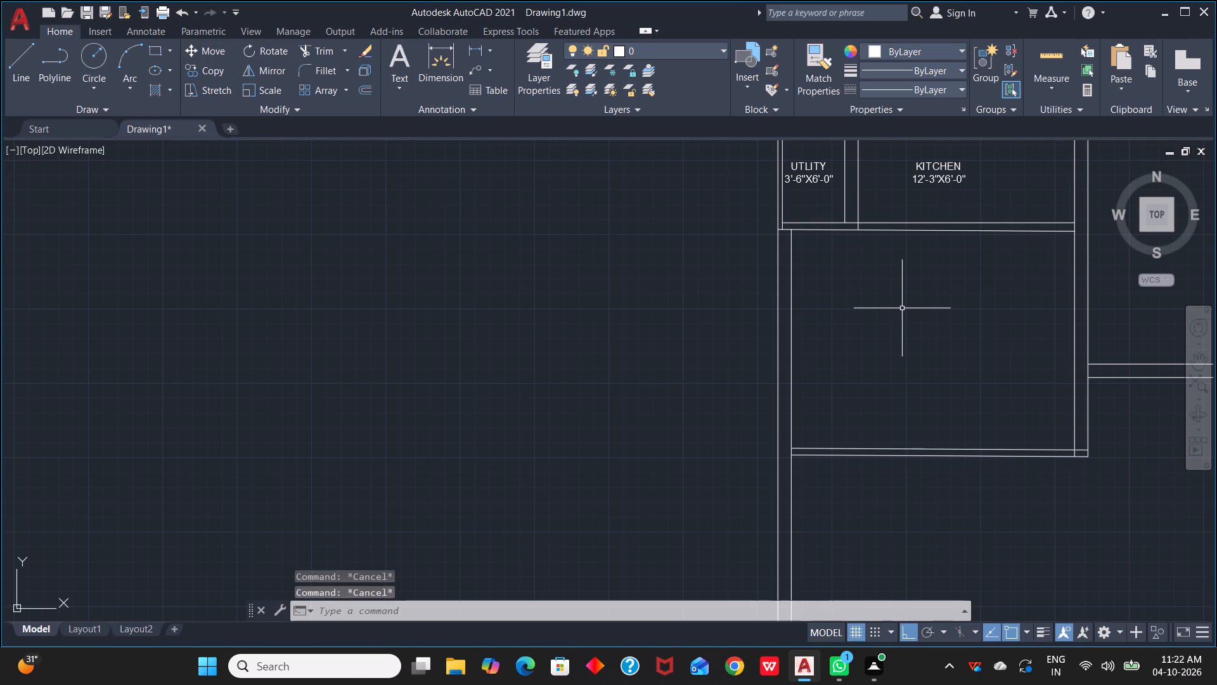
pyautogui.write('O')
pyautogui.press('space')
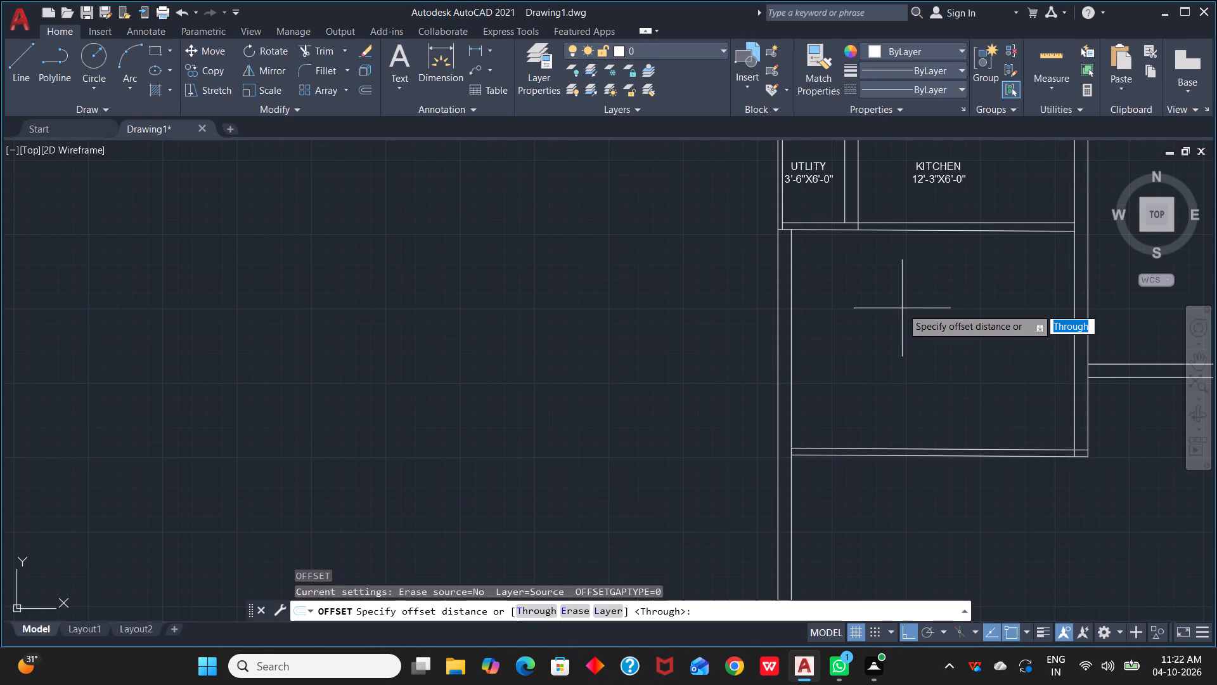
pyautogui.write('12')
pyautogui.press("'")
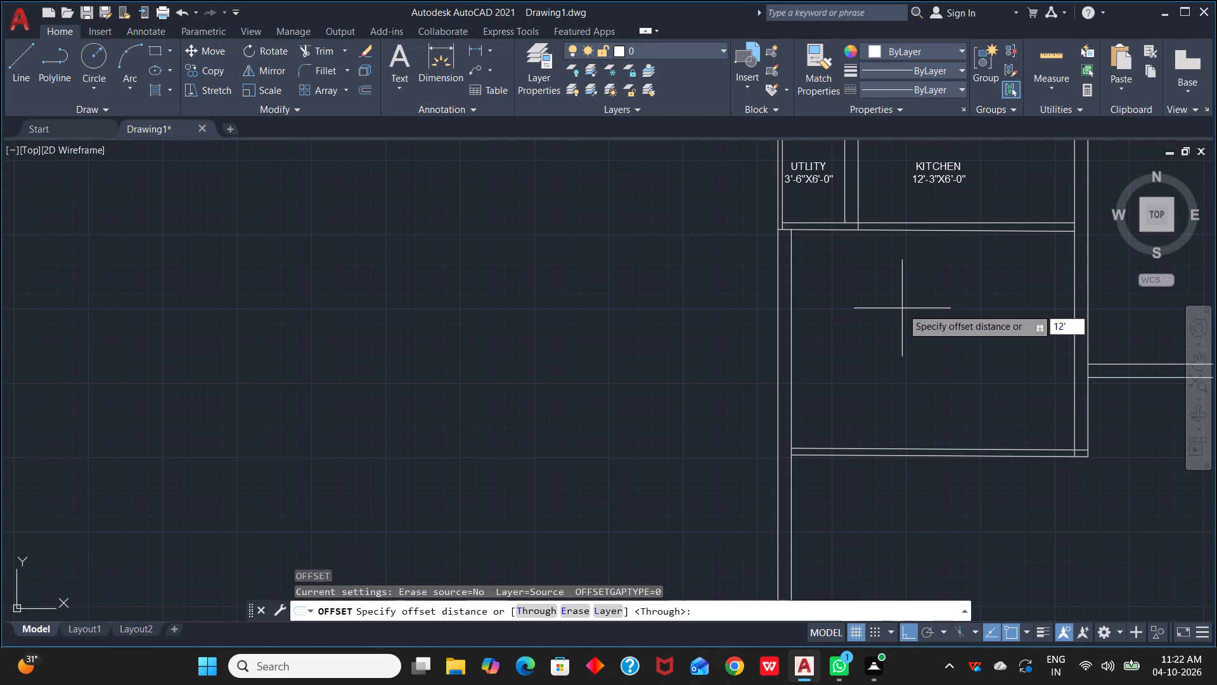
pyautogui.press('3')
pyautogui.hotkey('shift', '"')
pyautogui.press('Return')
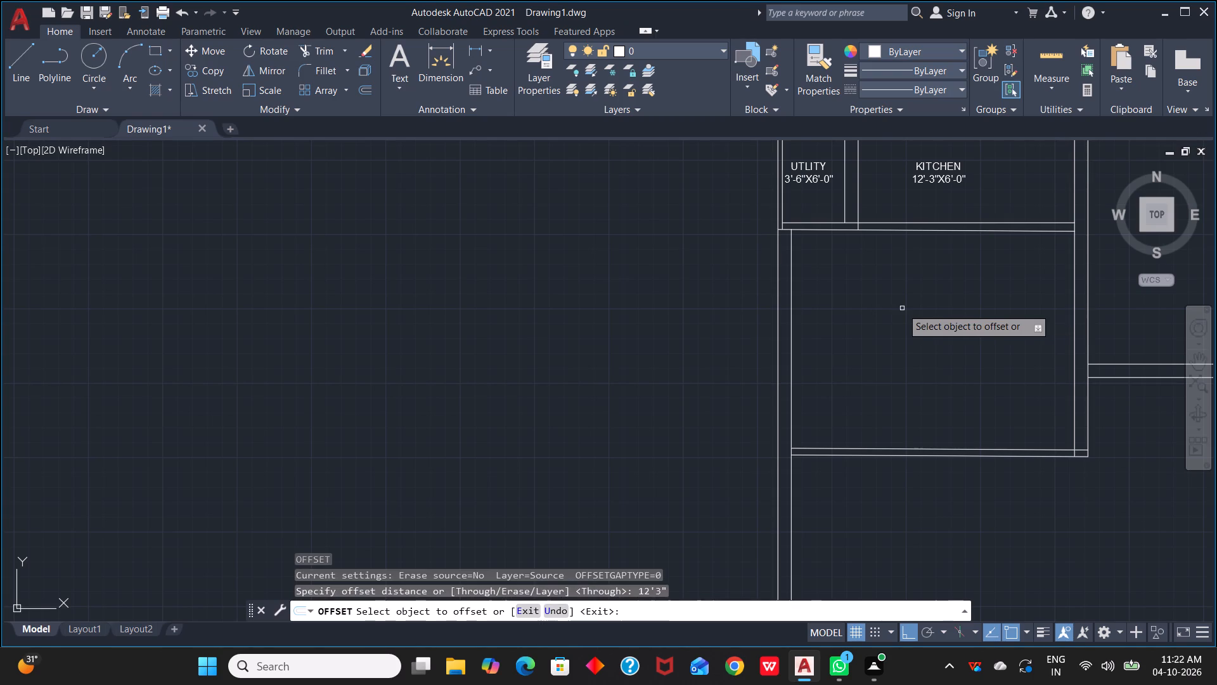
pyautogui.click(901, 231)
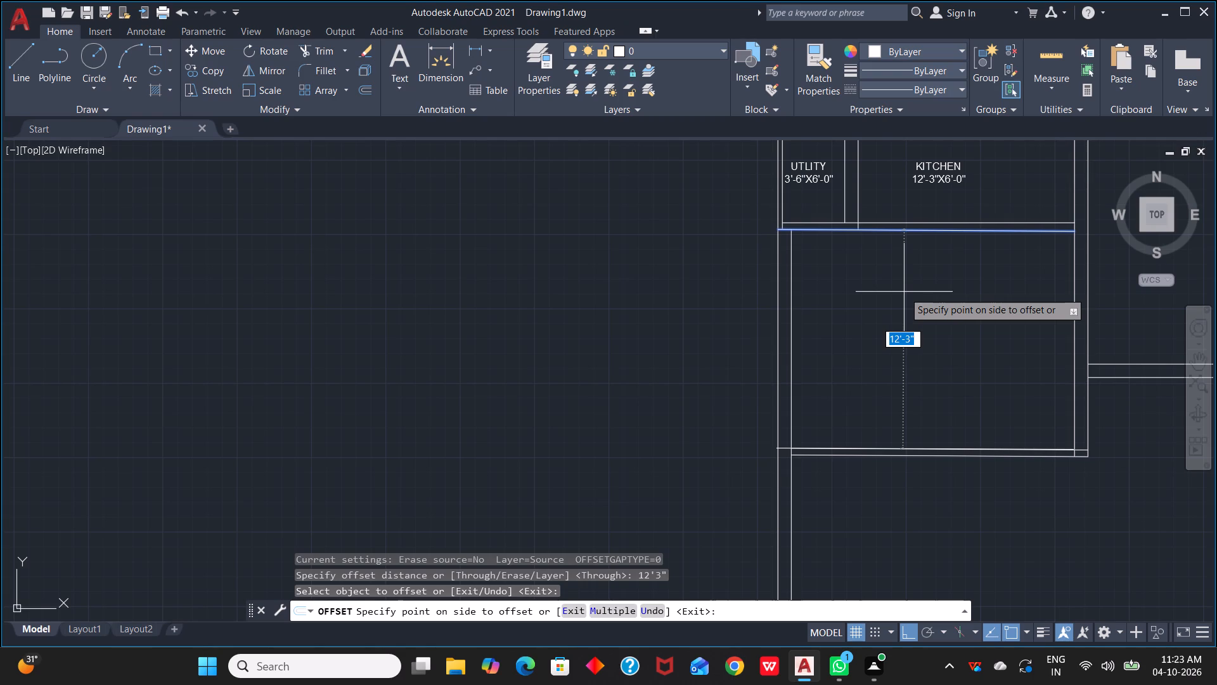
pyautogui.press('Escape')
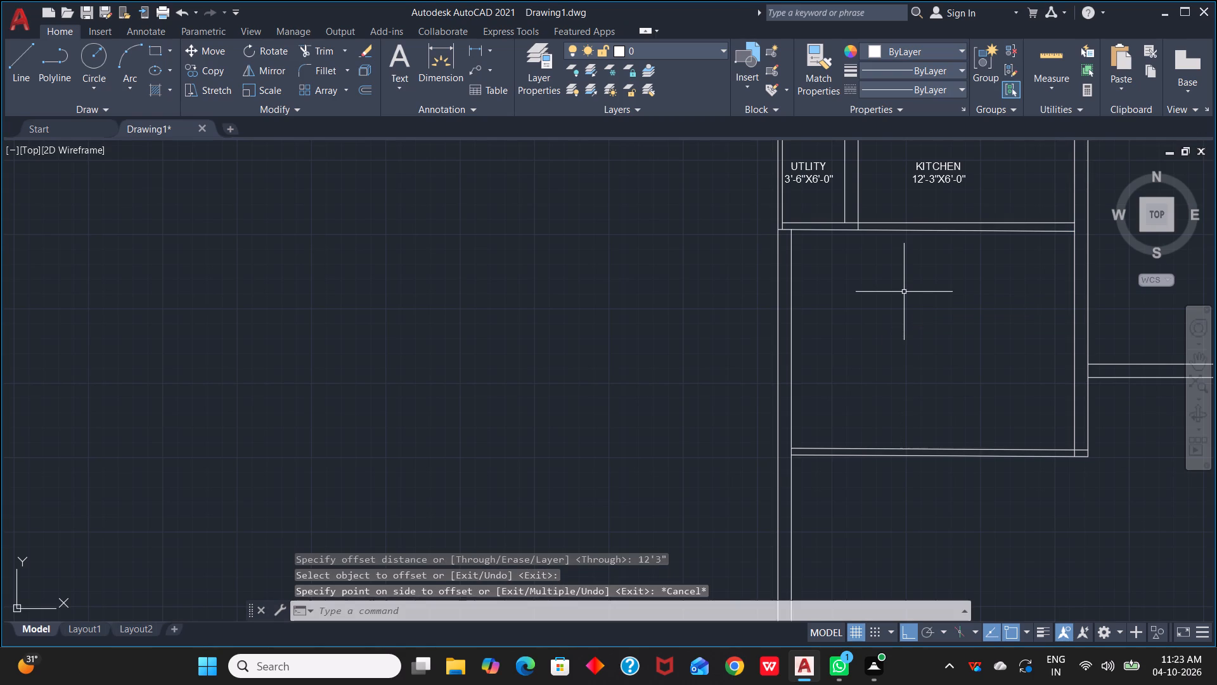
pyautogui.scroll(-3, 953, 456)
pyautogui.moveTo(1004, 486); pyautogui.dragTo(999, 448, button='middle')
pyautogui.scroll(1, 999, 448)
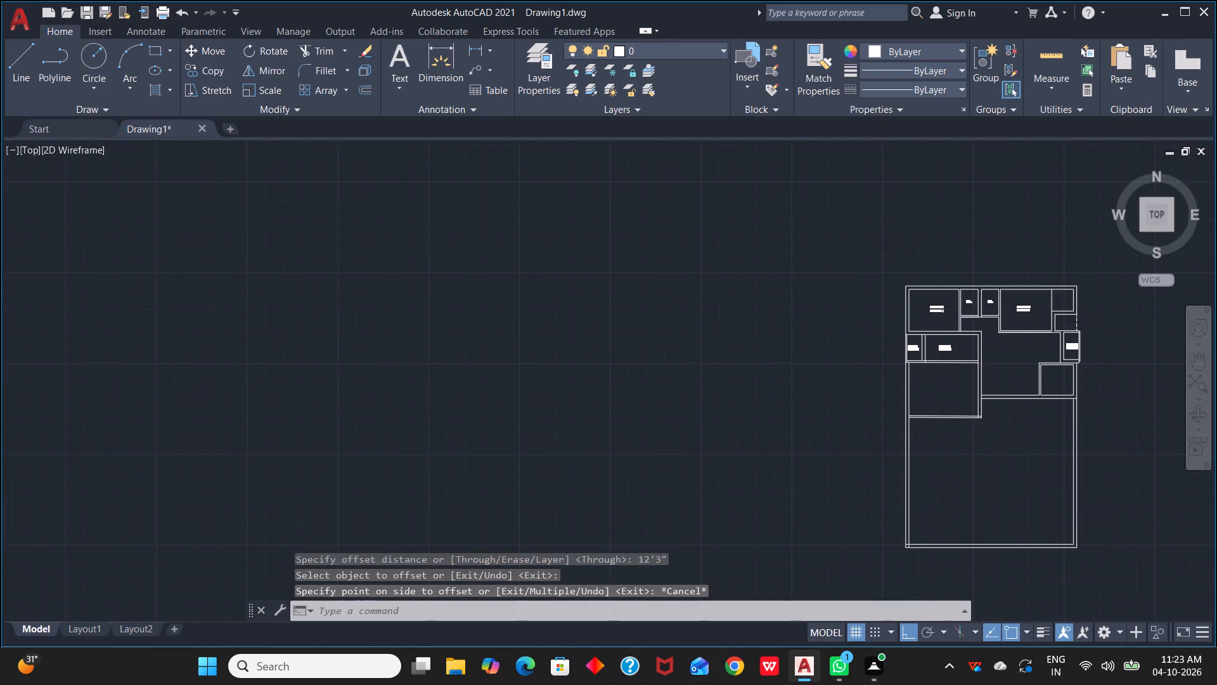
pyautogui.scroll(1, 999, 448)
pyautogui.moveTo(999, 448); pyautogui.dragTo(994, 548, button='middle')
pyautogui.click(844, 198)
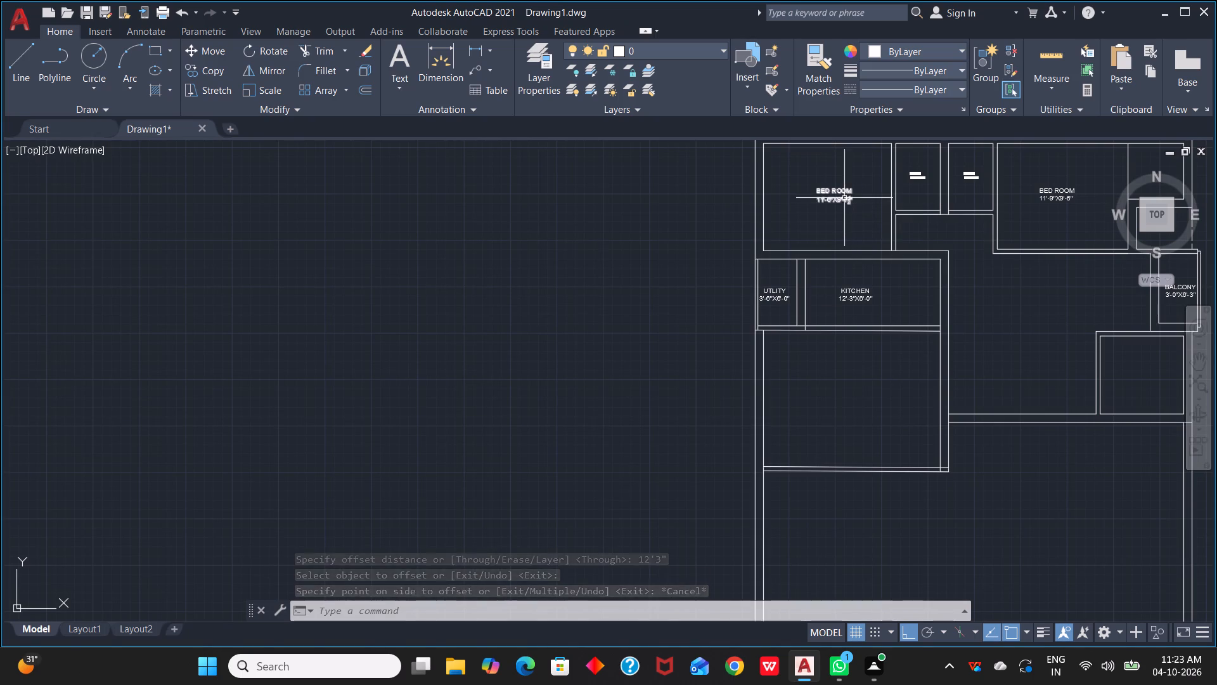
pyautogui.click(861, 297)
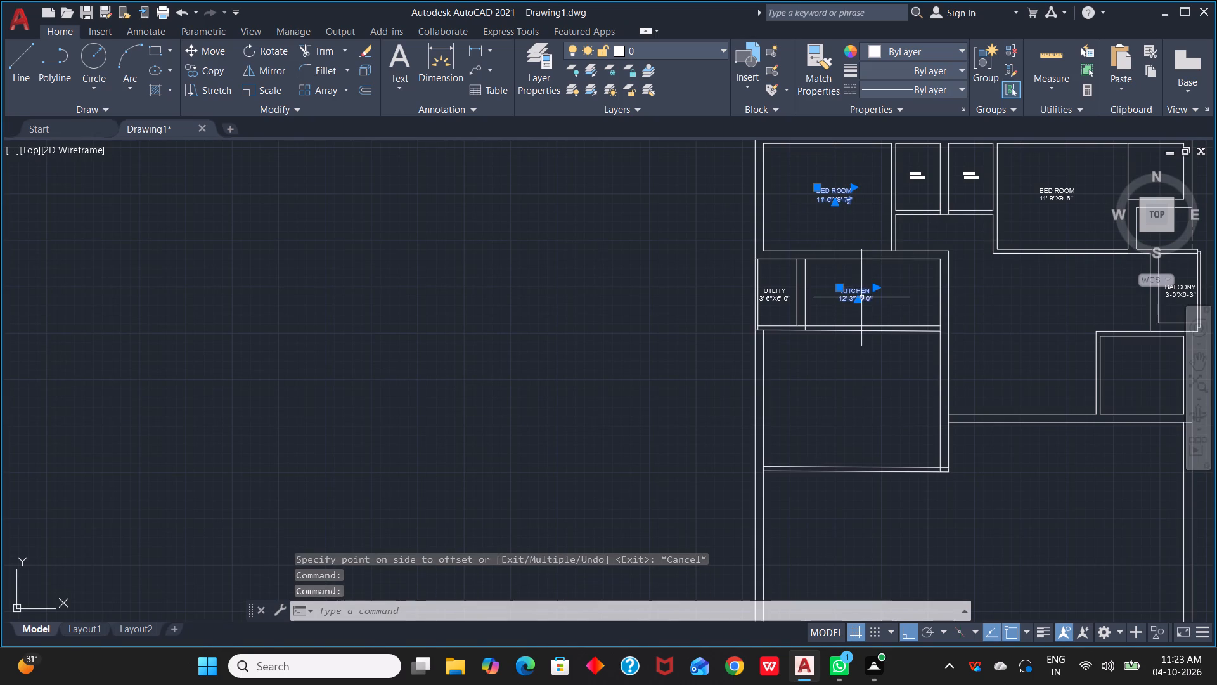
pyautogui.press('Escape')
# Copy the KITCHEN label into the room south of the kitchen, the central hall and the room south of the balcony.
pyautogui.click(861, 297)
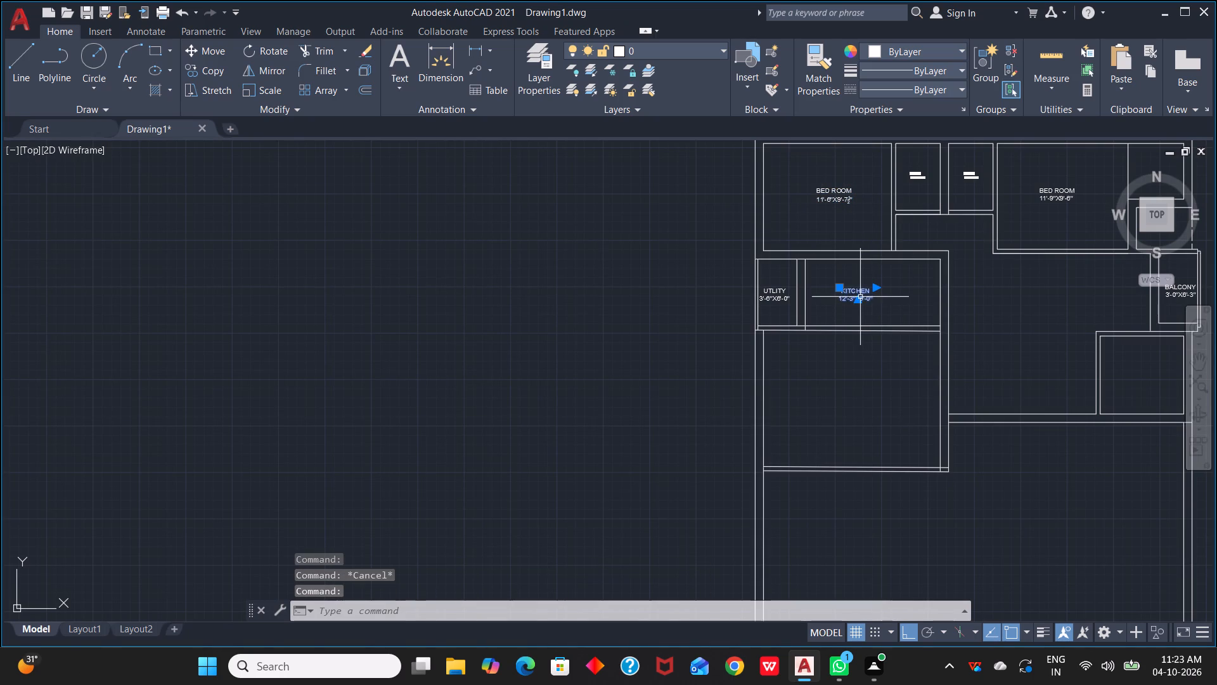
pyautogui.write('CO')
pyautogui.press('space')
pyautogui.scroll(1, 840, 287)
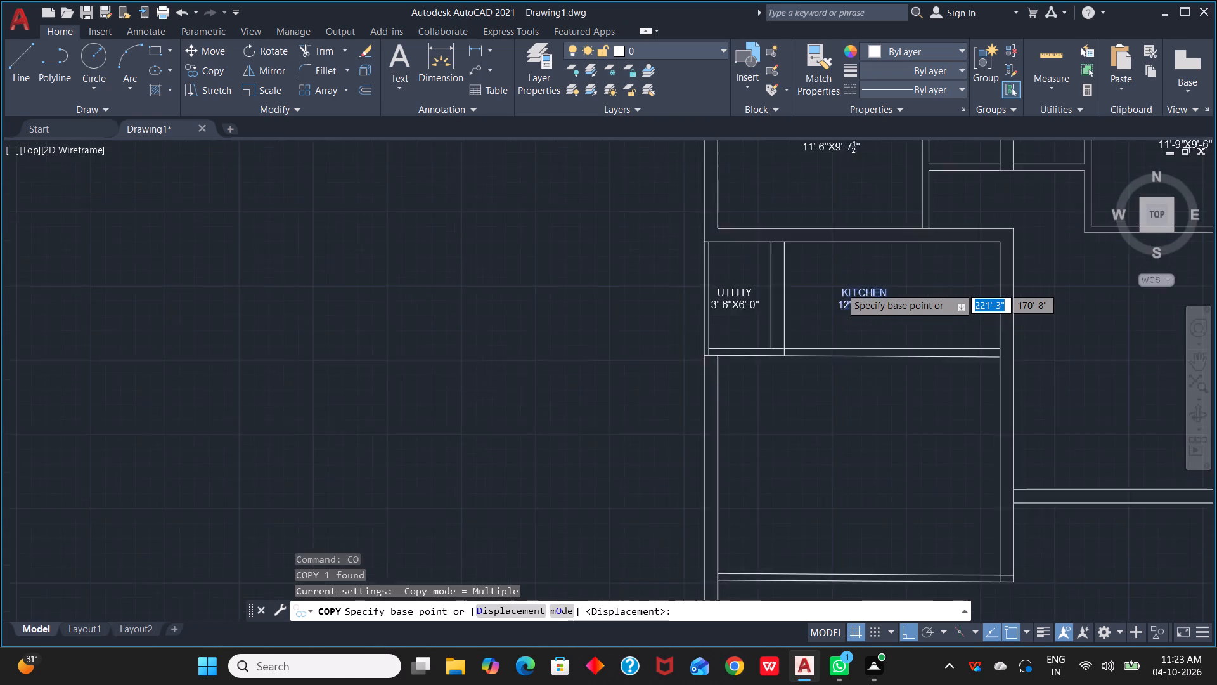
pyautogui.scroll(1, 840, 287)
pyautogui.click(842, 290)
pyautogui.scroll(-2, 846, 592)
pyautogui.moveTo(848, 570); pyautogui.dragTo(870, 531, button='middle')
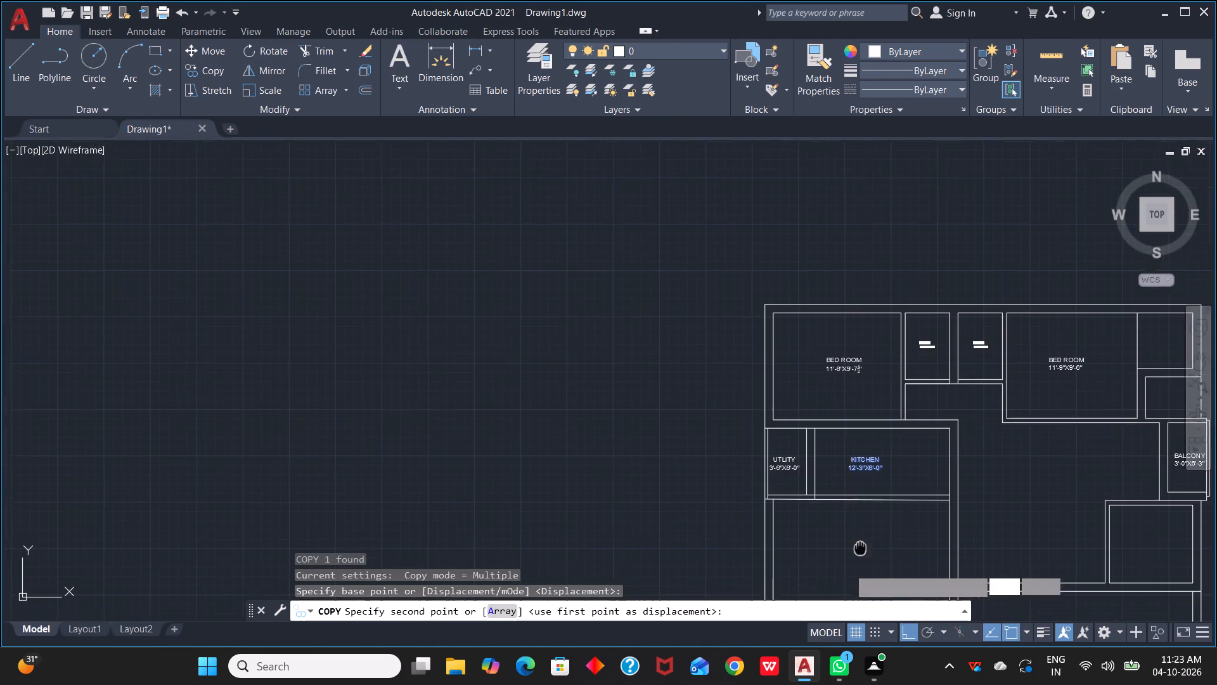
pyautogui.moveTo(870, 531); pyautogui.dragTo(905, 434, button='middle')
pyautogui.click(890, 433)
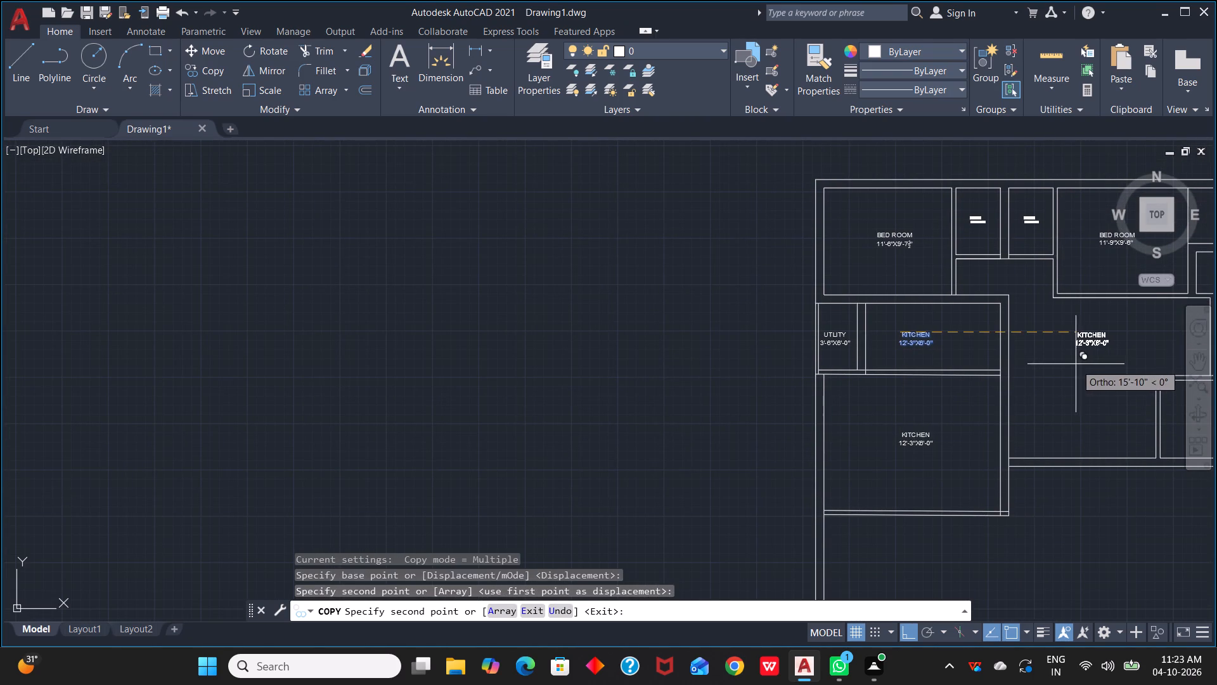
pyautogui.click(1067, 376)
pyautogui.scroll(-1, 1096, 413)
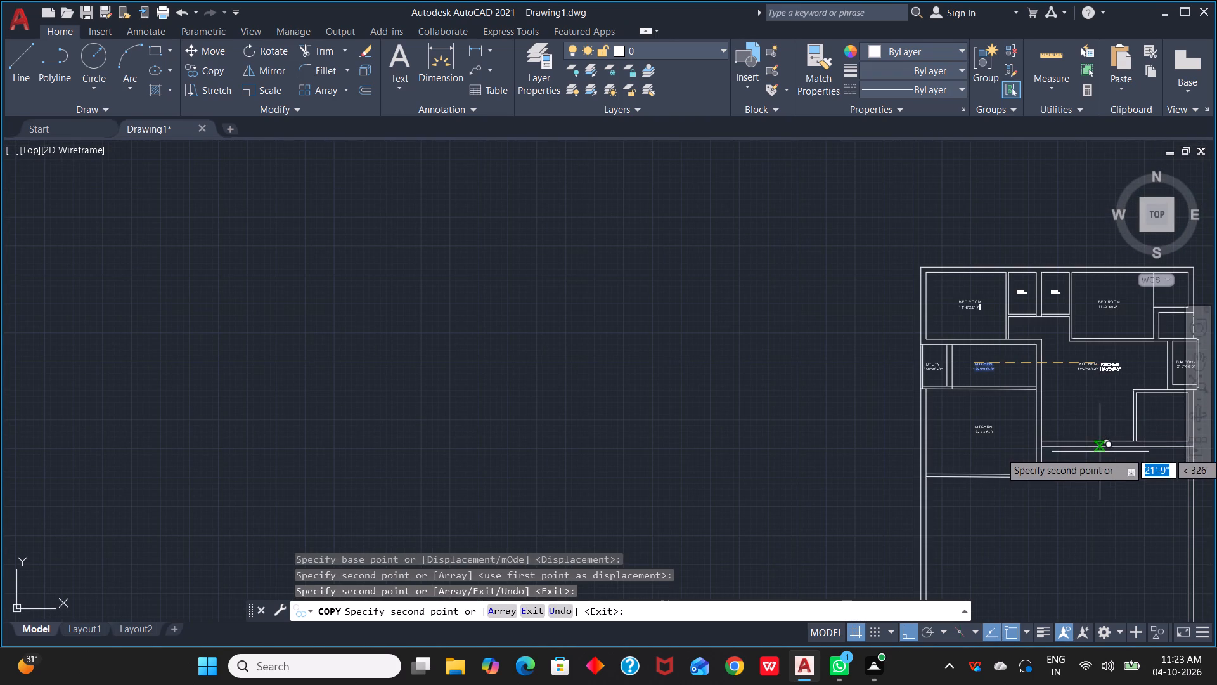
pyautogui.press('F8')
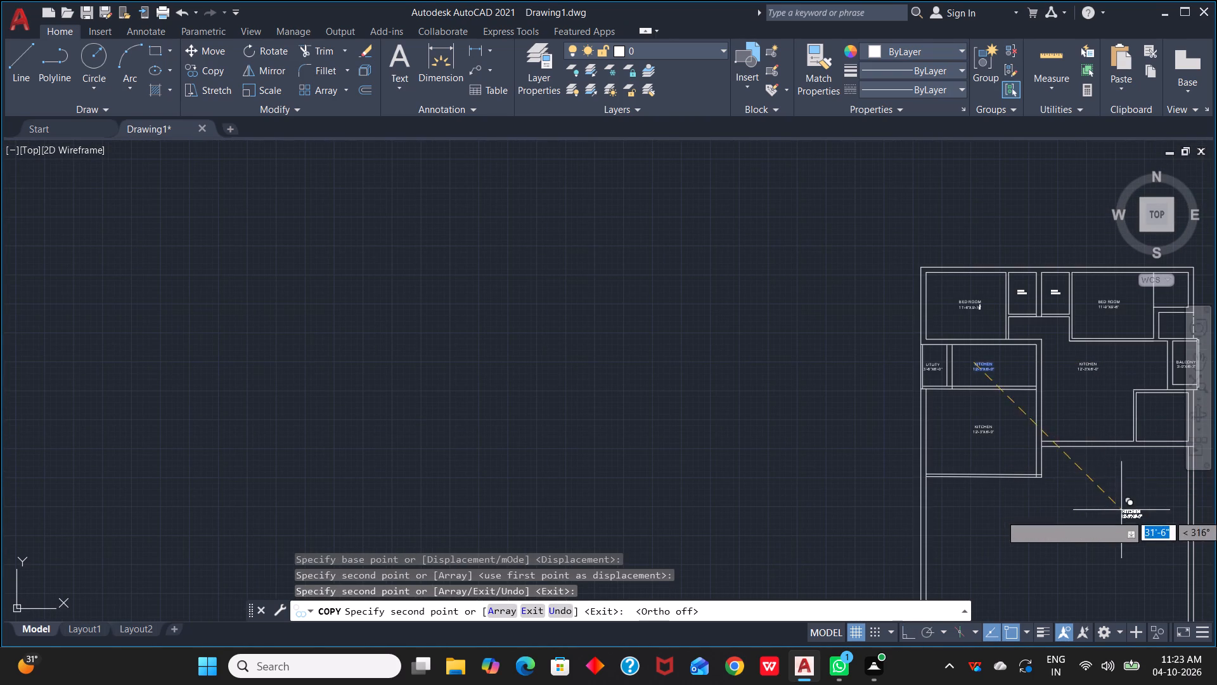
pyautogui.click(1158, 414)
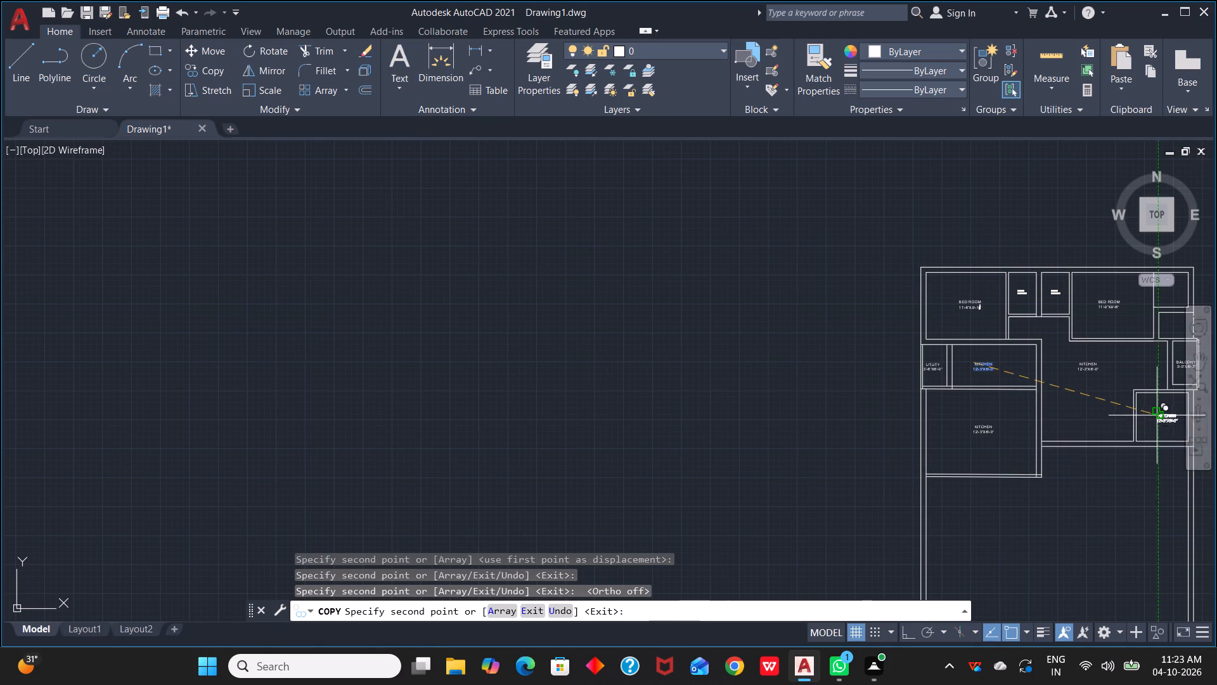
# Replace the name KITCHEN with LIVING in the central hall's label.
pyautogui.press('Escape')
pyautogui.scroll(-1, 1119, 522)
pyautogui.moveTo(1117, 522); pyautogui.dragTo(955, 518, button='middle')
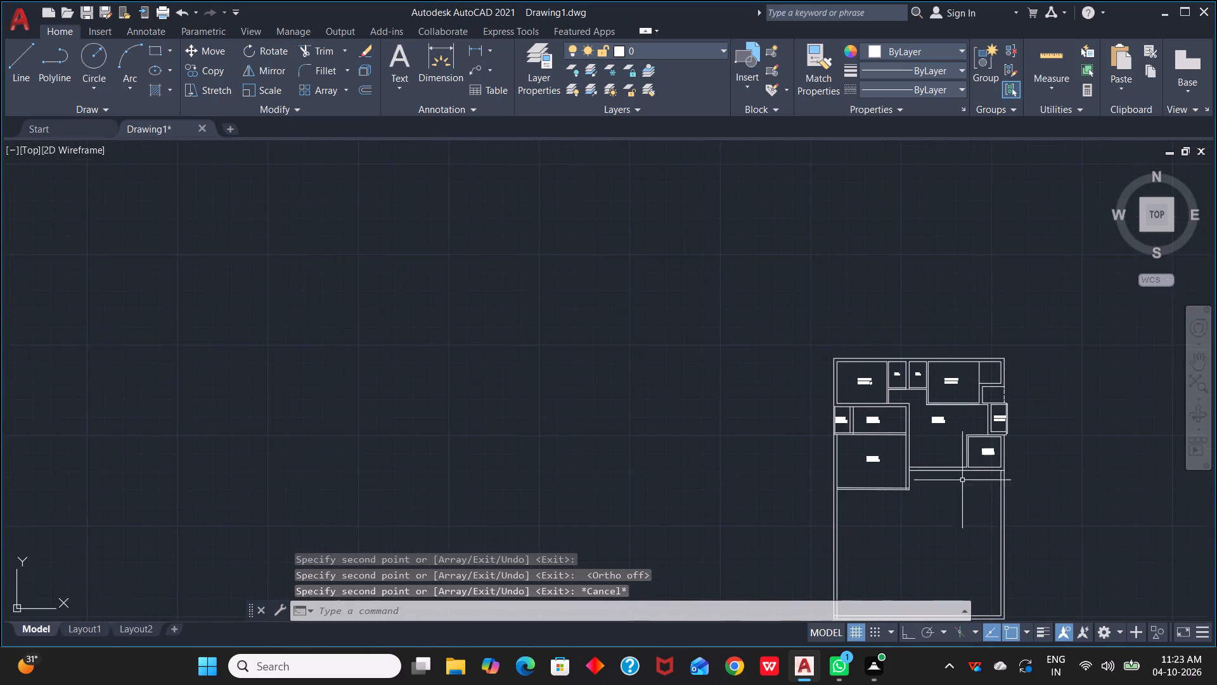
pyautogui.scroll(4, 965, 464)
pyautogui.scroll(-2, 836, 313)
pyautogui.moveTo(868, 344); pyautogui.dragTo(901, 376, button='middle')
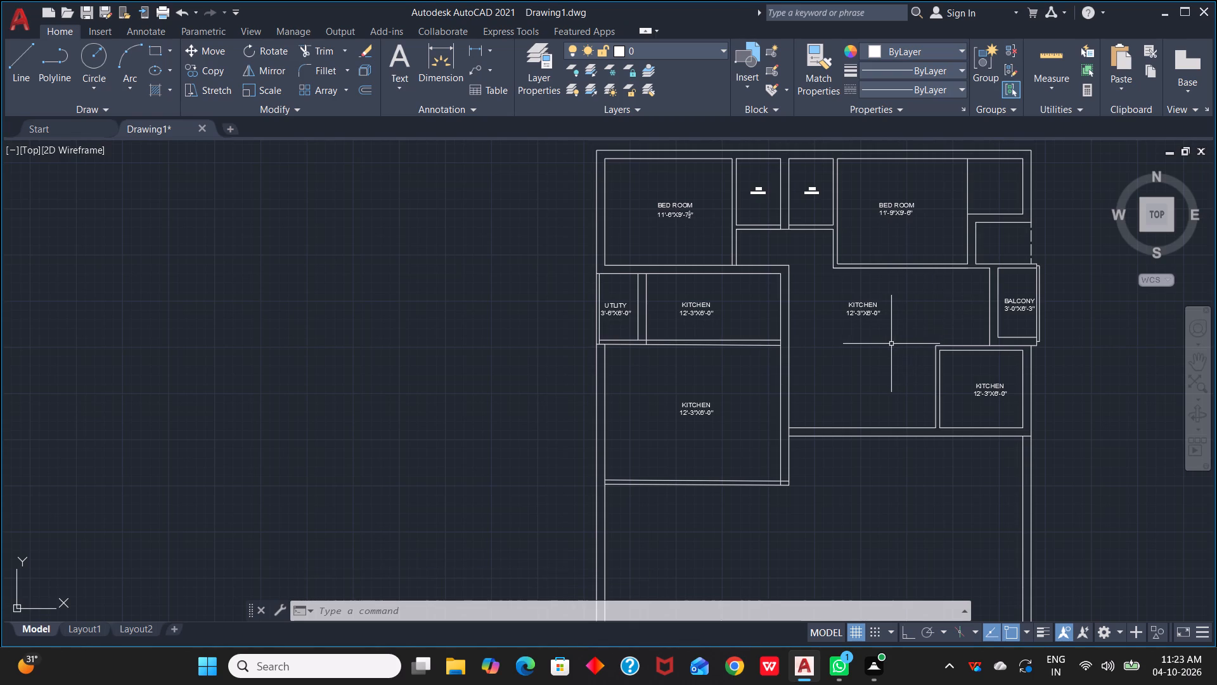
pyautogui.scroll(1, 891, 334)
pyautogui.click(839, 289)
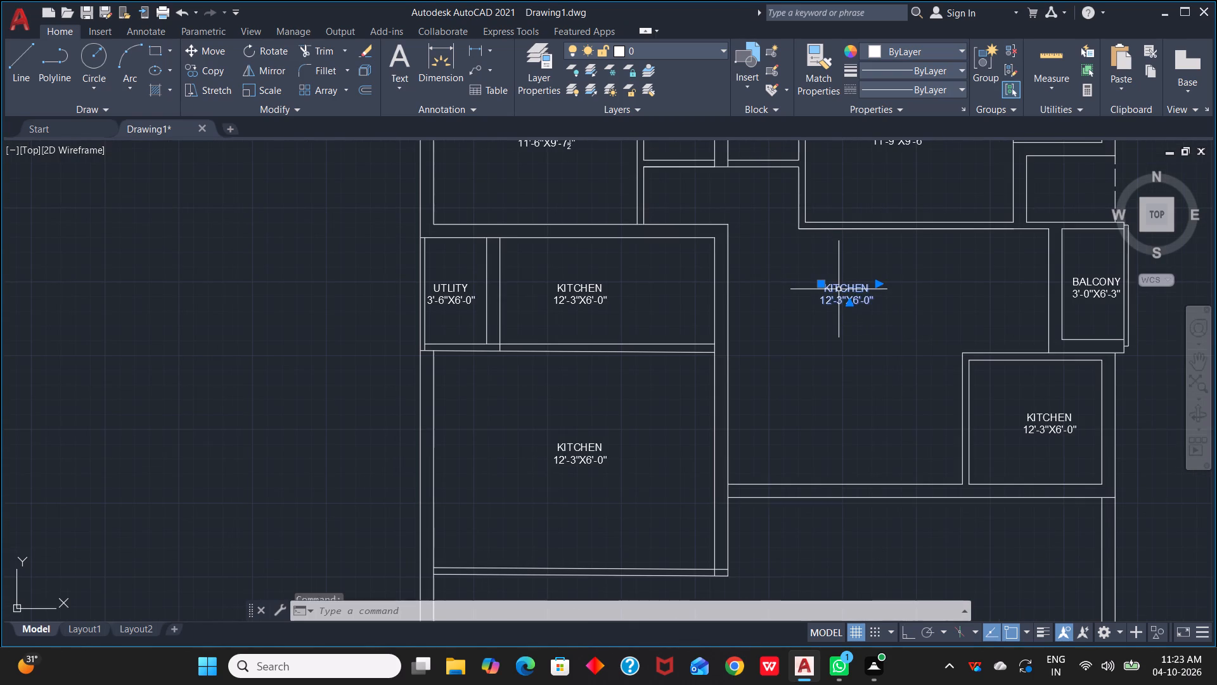
pyautogui.rightClick(839, 289)
pyautogui.click(913, 264)
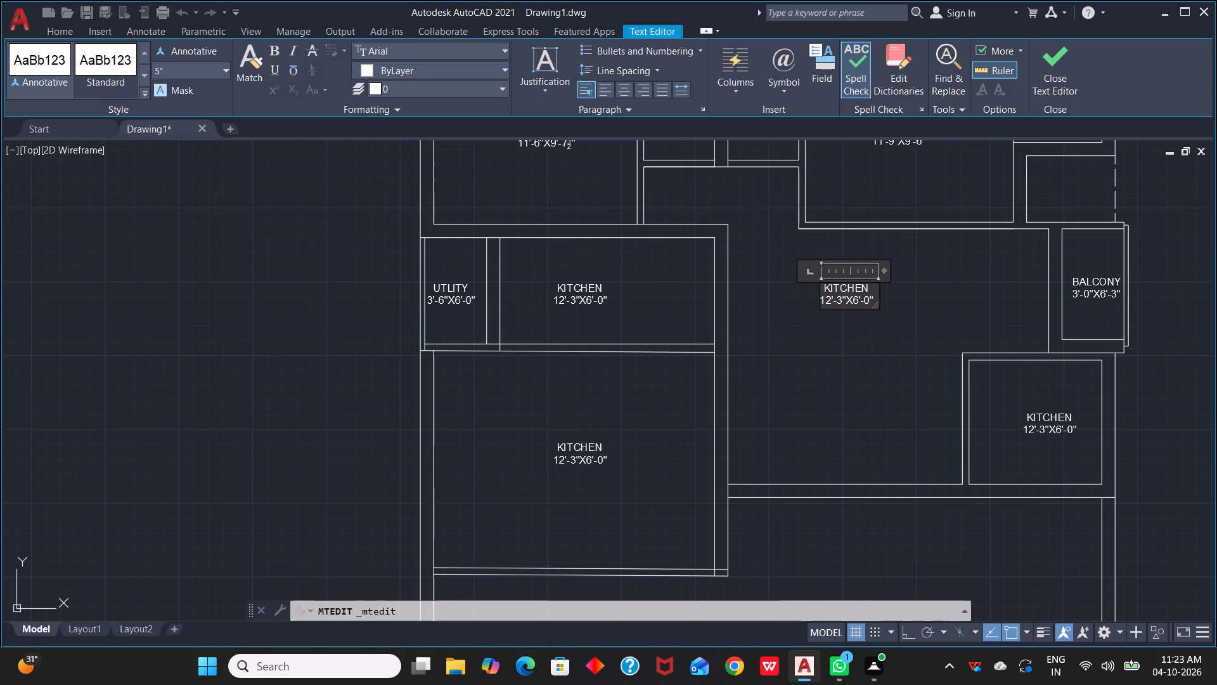
pyautogui.moveTo(871, 287); pyautogui.dragTo(809, 287)
pyautogui.press('BackSpace')
pyautogui.write('LIVING')
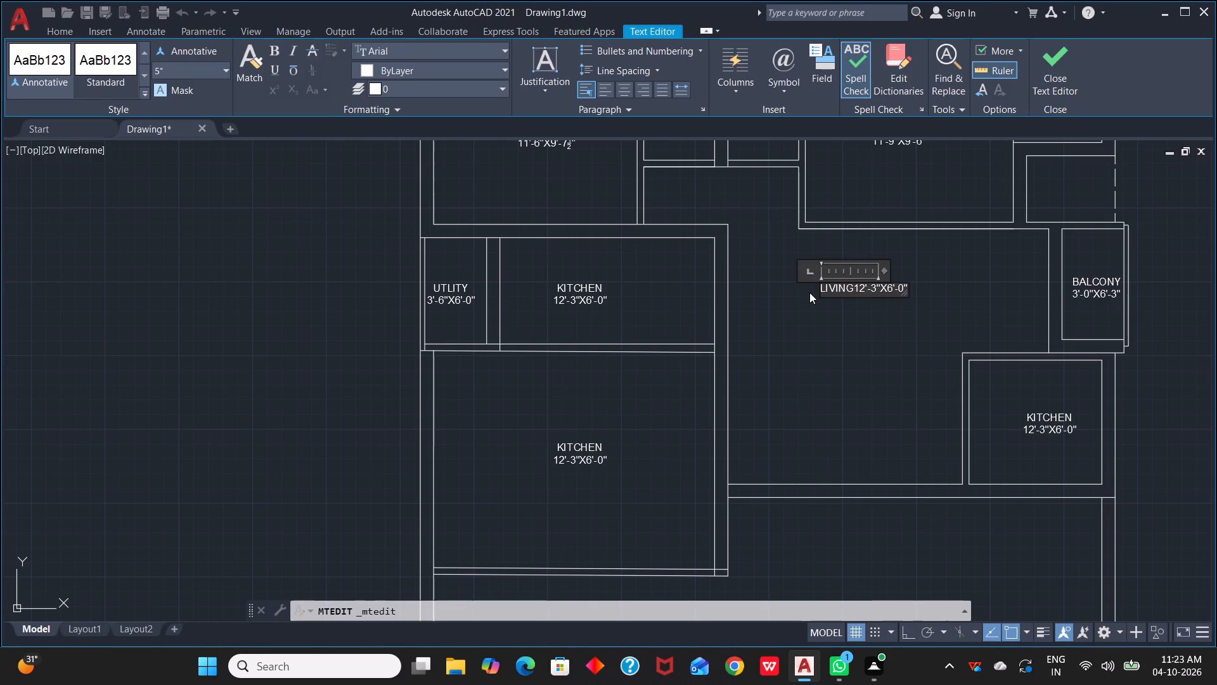
pyautogui.press('space')
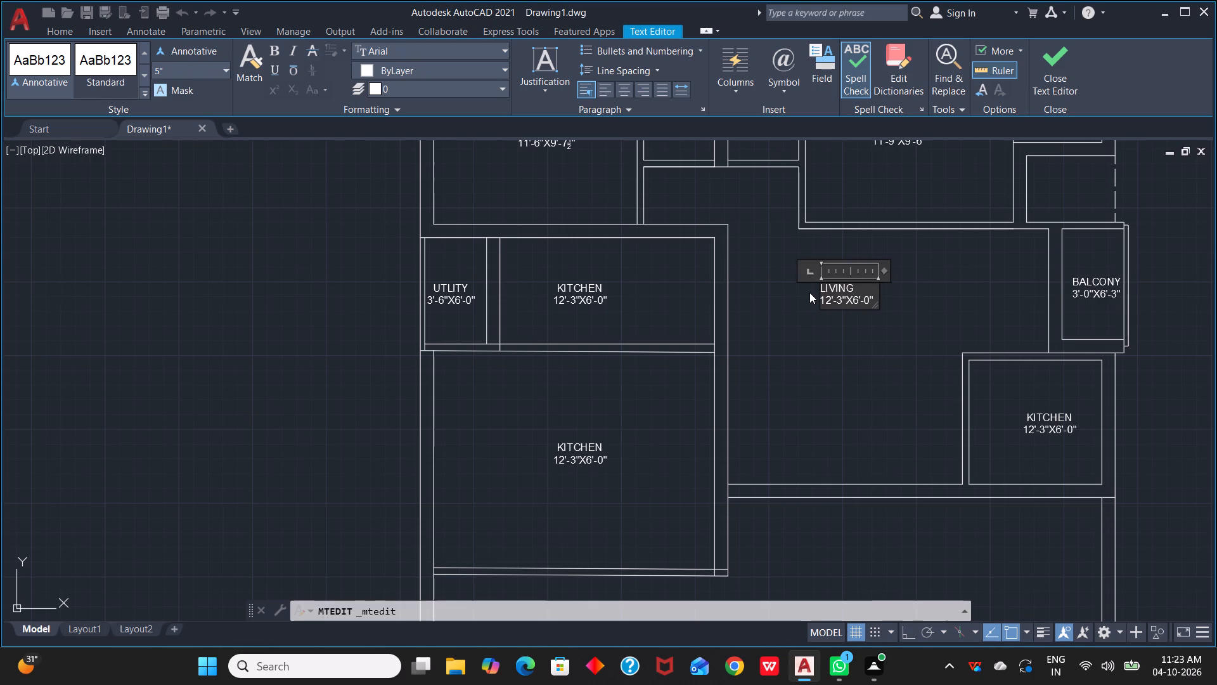
# Extend the central hall's name to LIVING / DINNING, widening the text frame and keeping the size on its own line below.
pyautogui.press('Up')
pyautogui.press('Right')
pyautogui.press('Right')
pyautogui.press('Right')
pyautogui.press('Right')
pyautogui.press('Right')
pyautogui.press('Right')
pyautogui.press('Right')
pyautogui.press('/')
pyautogui.moveTo(883, 274); pyautogui.dragTo(949, 271)
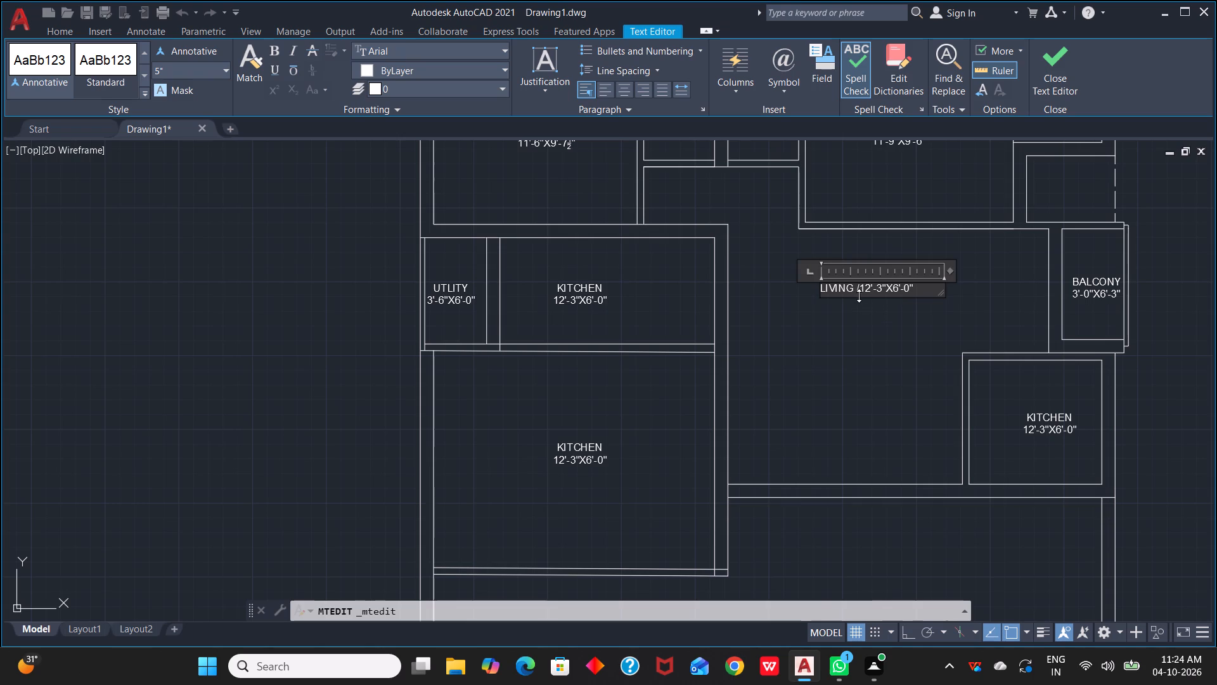
pyautogui.press('space')
pyautogui.write('DINNING')
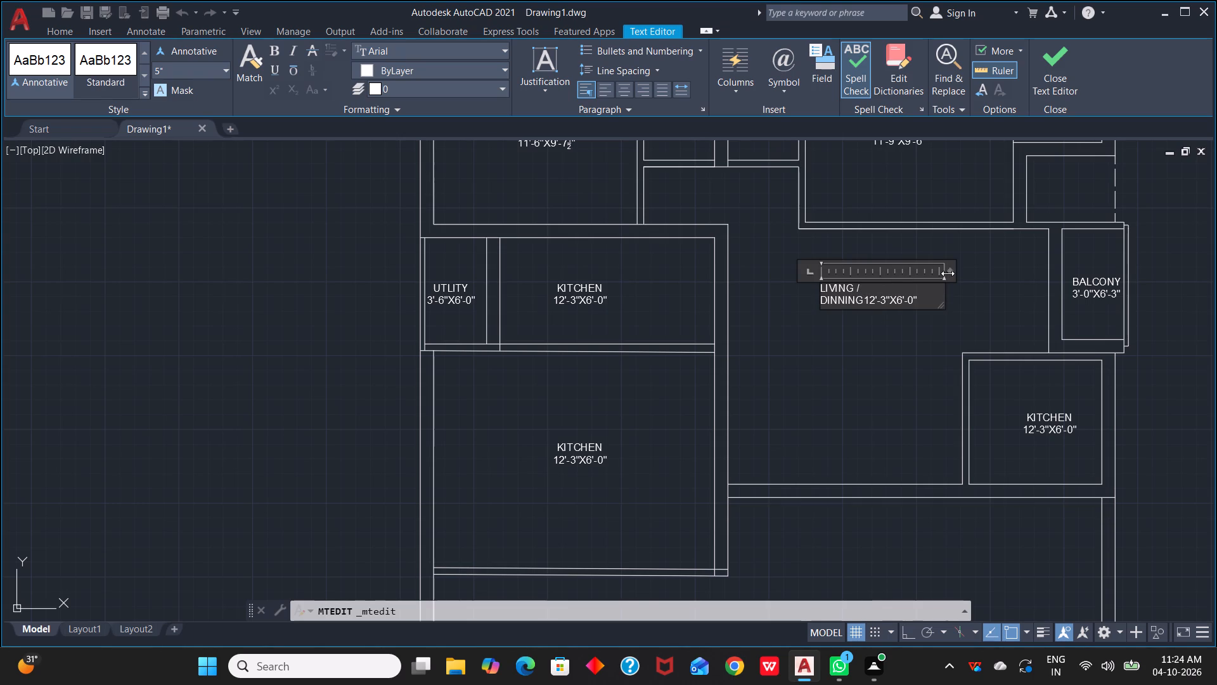
pyautogui.moveTo(948, 271); pyautogui.dragTo(972, 273)
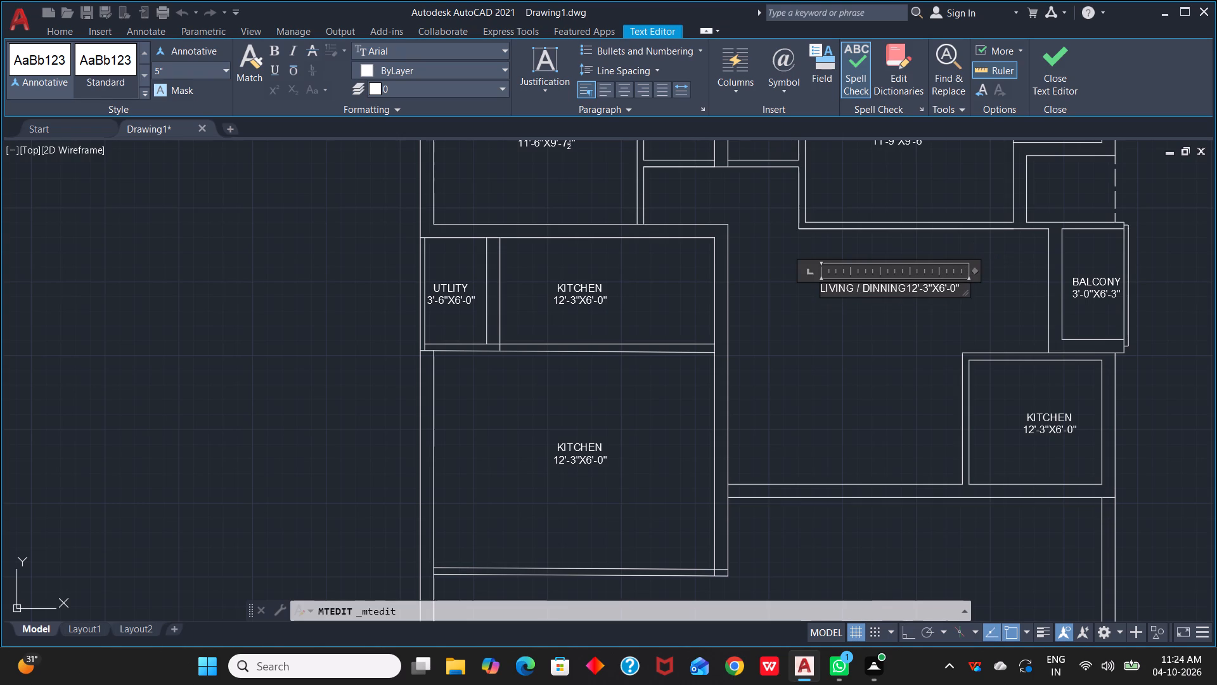
pyautogui.press('Return')
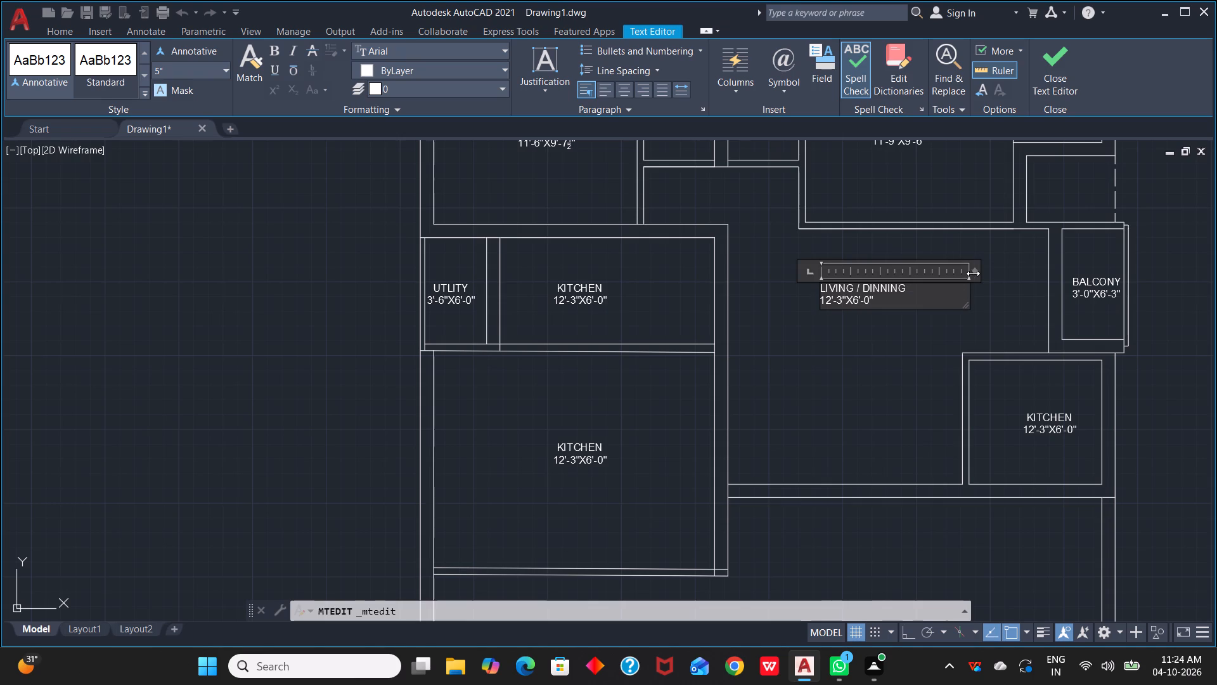
# Narrow the text frame to fit LIVING / DINNING and indent the size line with four spaces to centre it.
pyautogui.moveTo(973, 273); pyautogui.dragTo(913, 271)
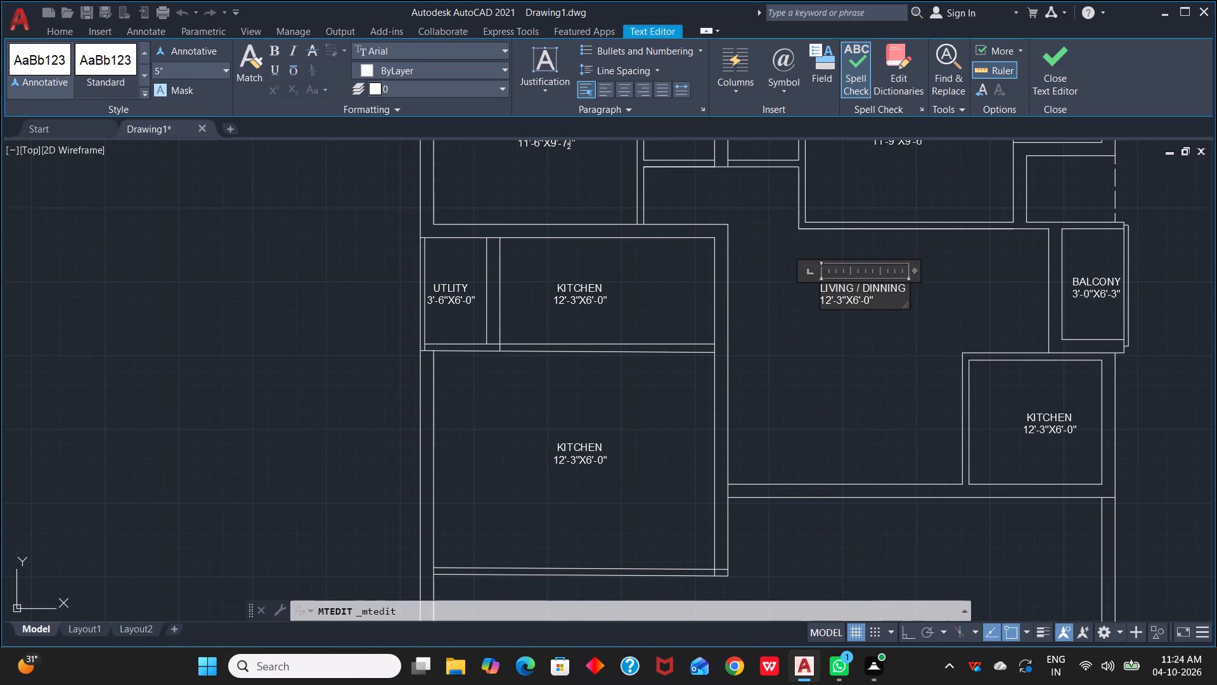
pyautogui.press('space')
pyautogui.press('space')
pyautogui.press('space')
pyautogui.press('space')
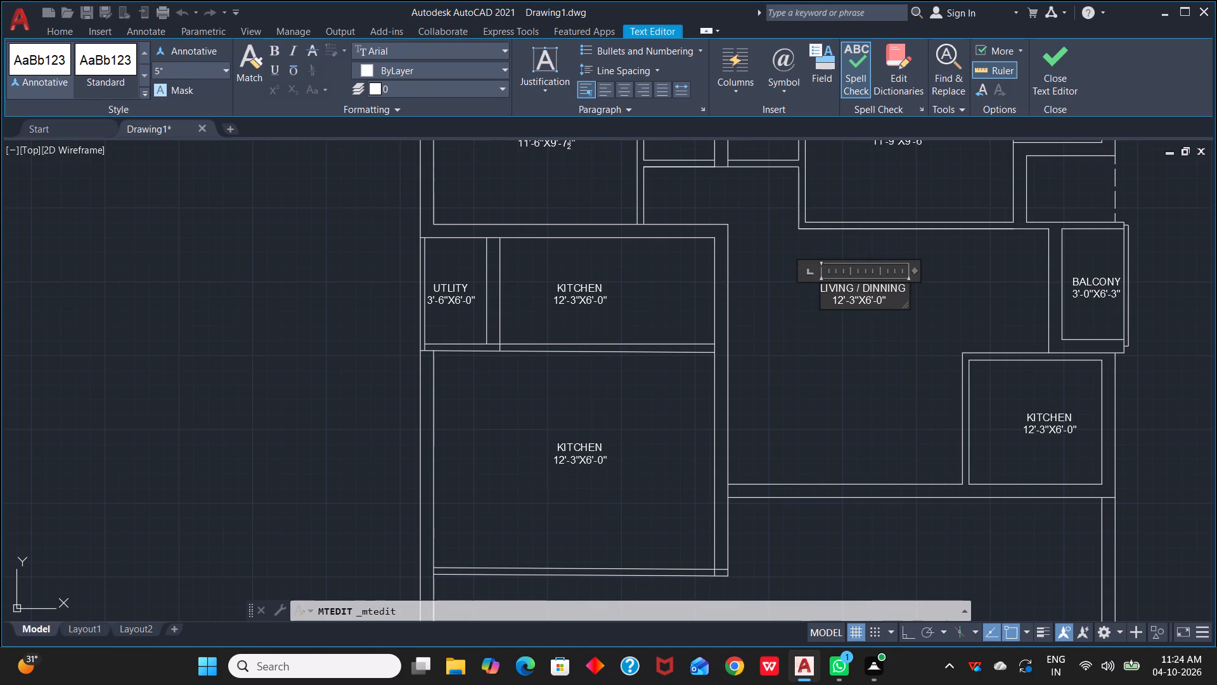
# Set the size in the LIVING / DINNING label to 10'-0"X14'-5" and finish editing the text.
pyautogui.click(843, 299)
pyautogui.press('BackSpace')
pyautogui.press('0')
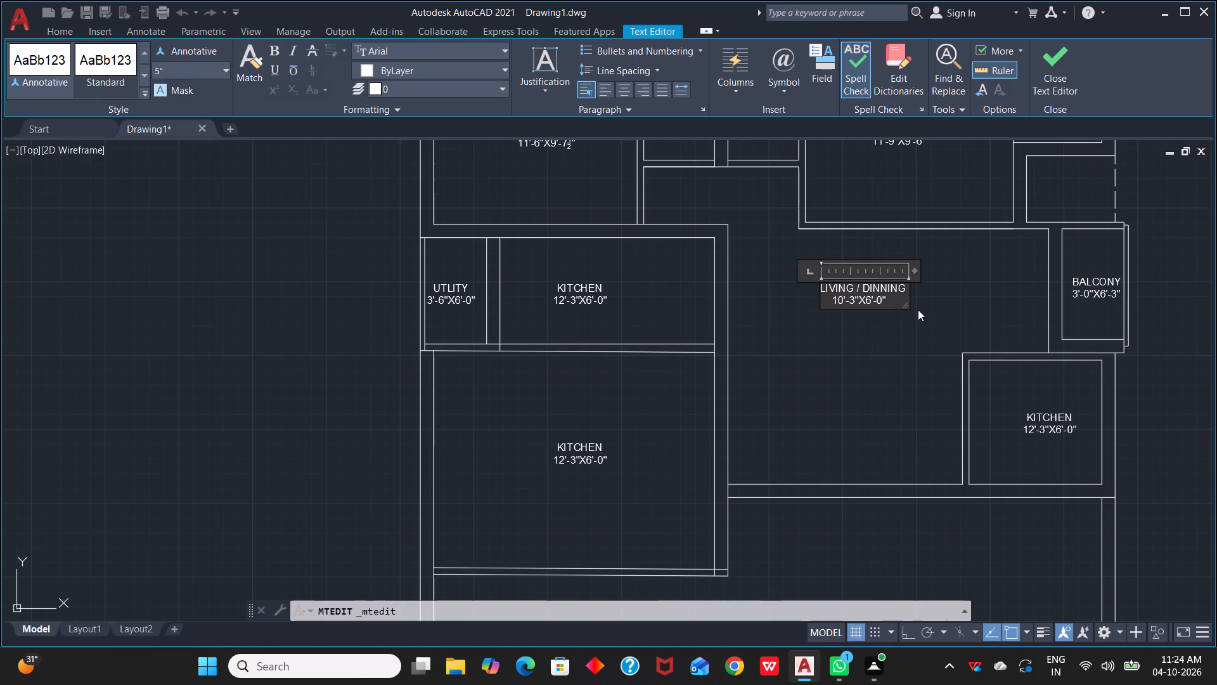
pyautogui.click(872, 300)
pyautogui.press('BackSpace')
pyautogui.write('14')
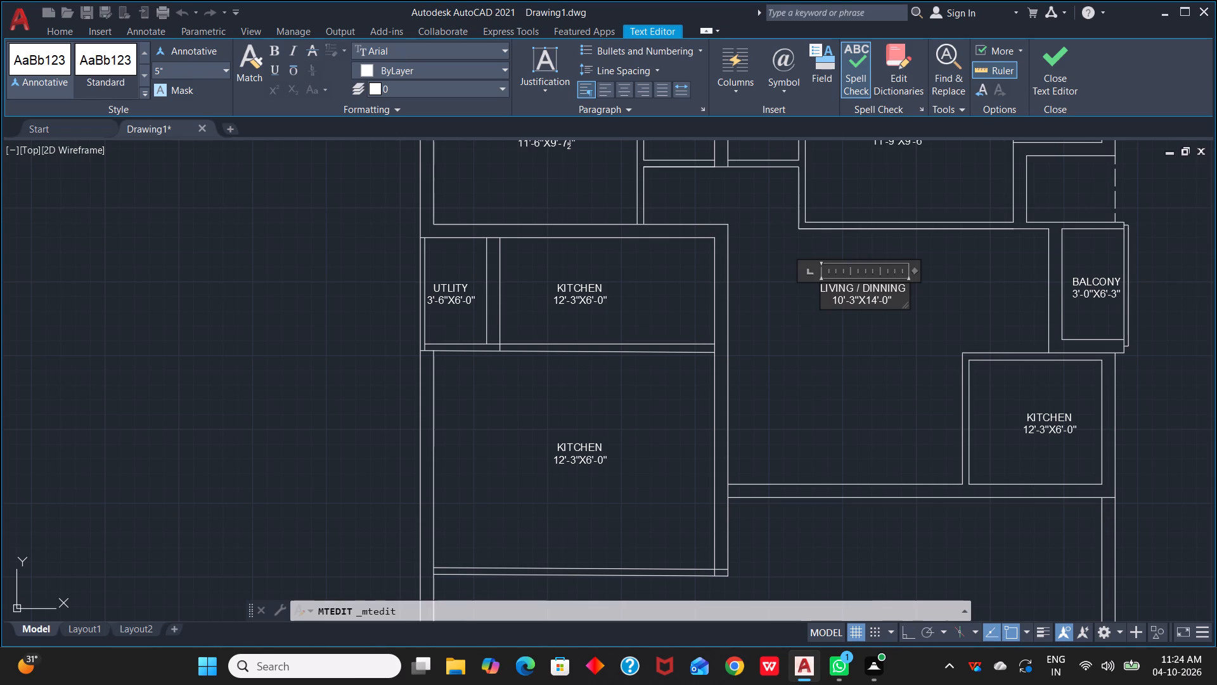
pyautogui.click(888, 299)
pyautogui.press('BackSpace')
pyautogui.press('9')
pyautogui.press('BackSpace')
pyautogui.press('5')
pyautogui.click(854, 299)
pyautogui.press('BackSpace')
pyautogui.press('0')
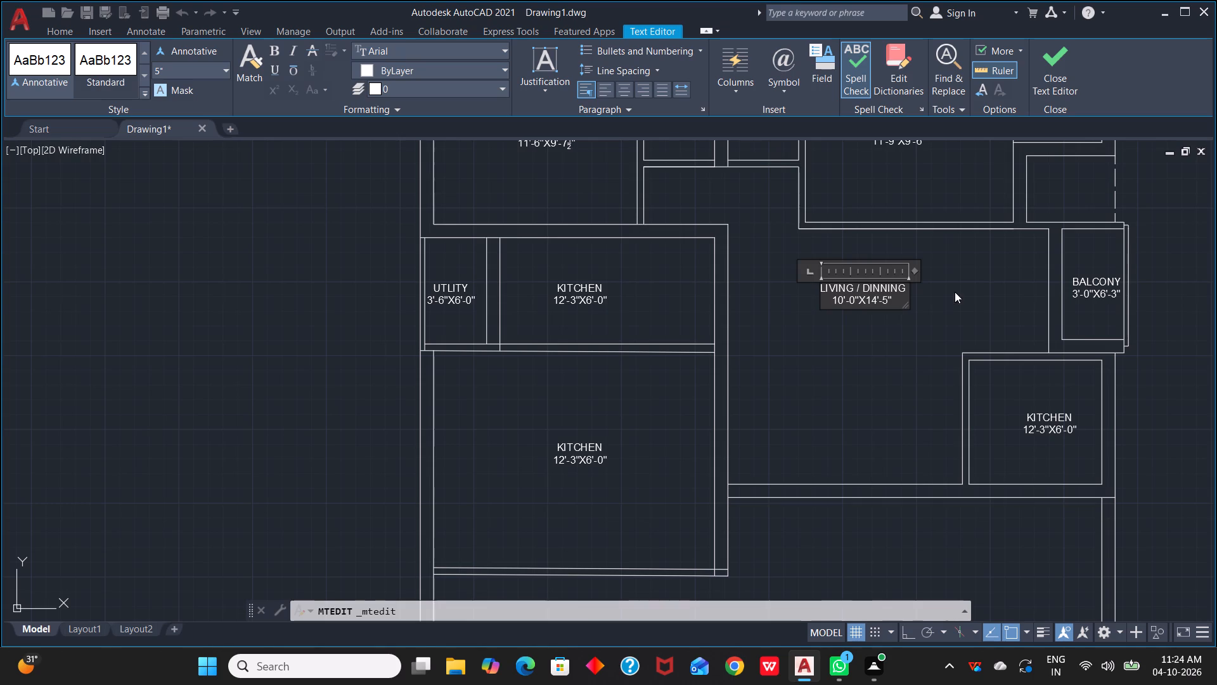
pyautogui.click(943, 299)
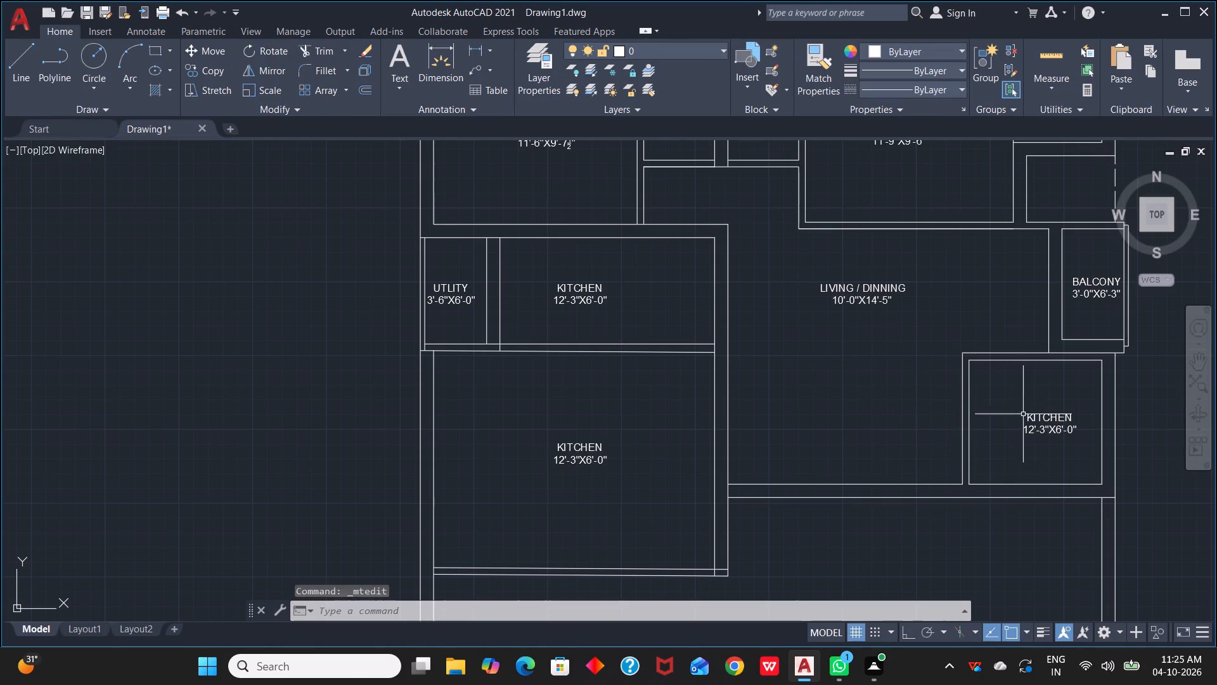
# Set the size in the label of the room south of the balcony to 7'-6"X7'-0".
pyautogui.scroll(2, 1046, 473)
pyautogui.moveTo(1091, 450); pyautogui.dragTo(982, 445, button='middle')
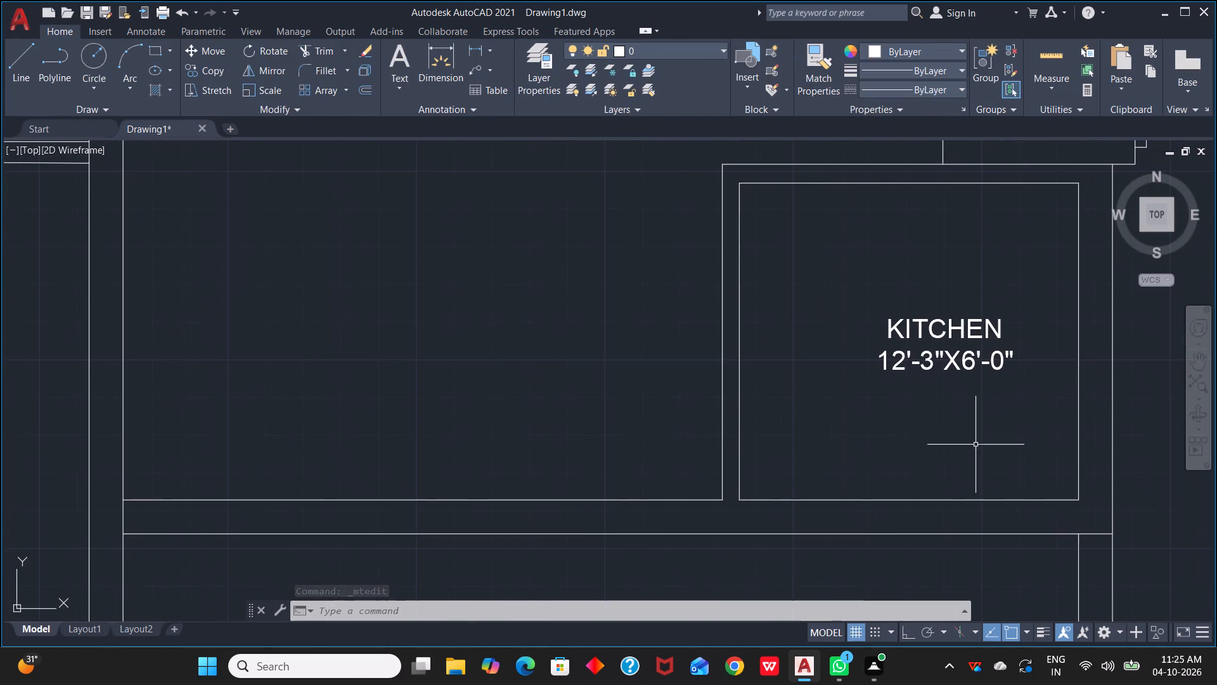
pyautogui.click(915, 331)
pyautogui.click(901, 332)
pyautogui.rightClick(901, 332)
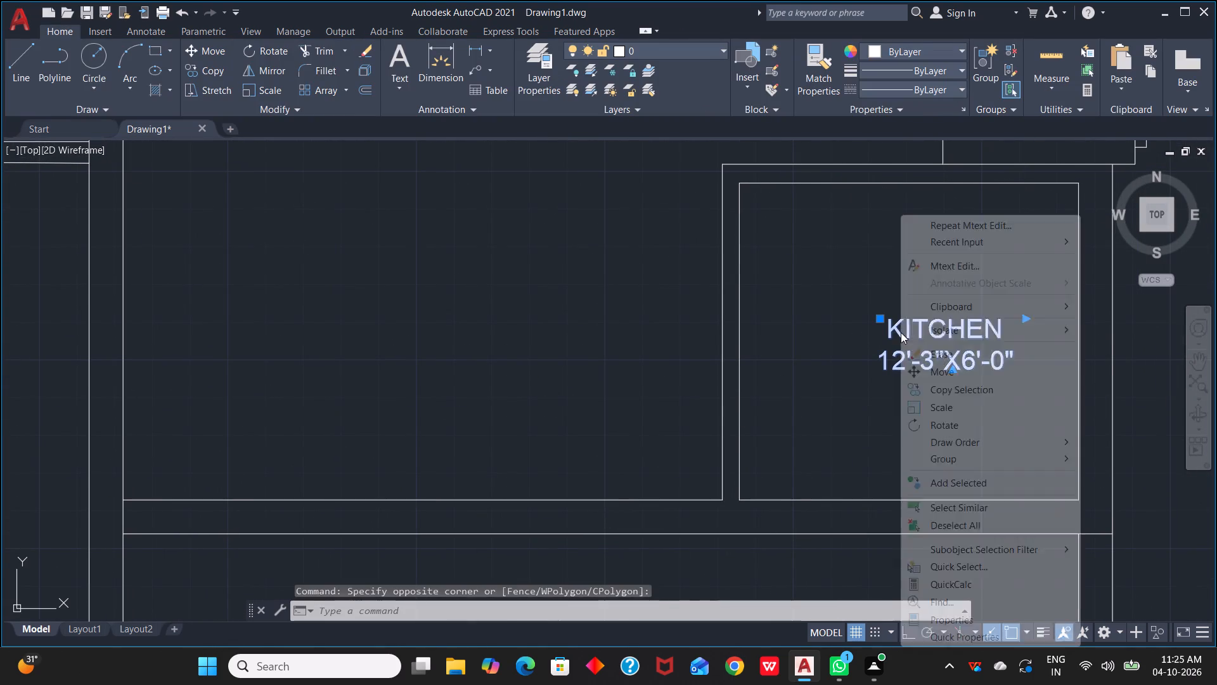
pyautogui.click(982, 265)
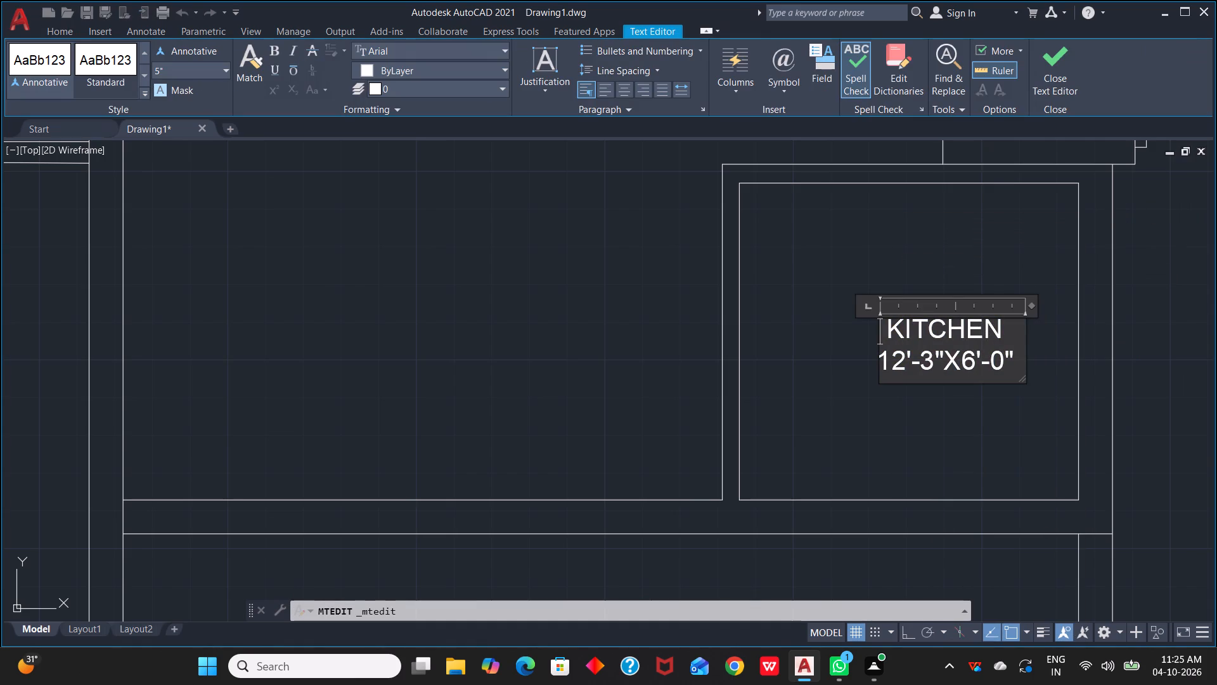
pyautogui.click(976, 358)
pyautogui.press('BackSpace')
pyautogui.press('7')
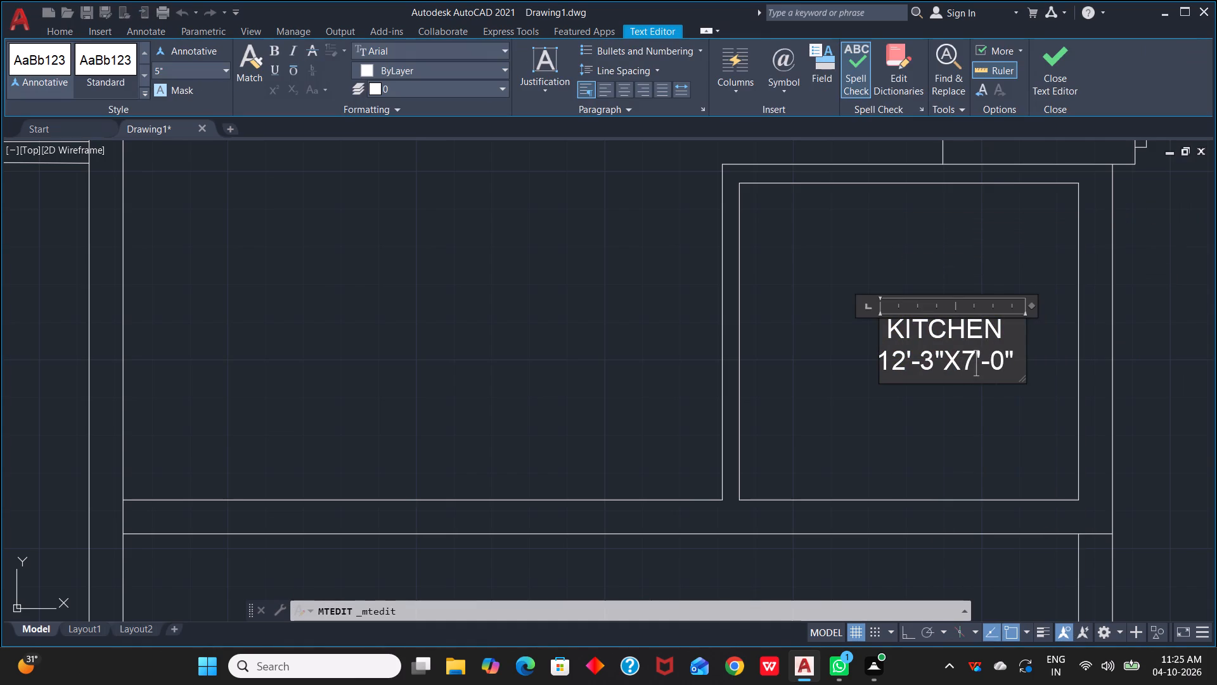
pyautogui.click(932, 358)
pyautogui.press('BackSpace')
pyautogui.press('6')
pyautogui.click(907, 361)
pyautogui.press('BackSpace')
pyautogui.press('BackSpace')
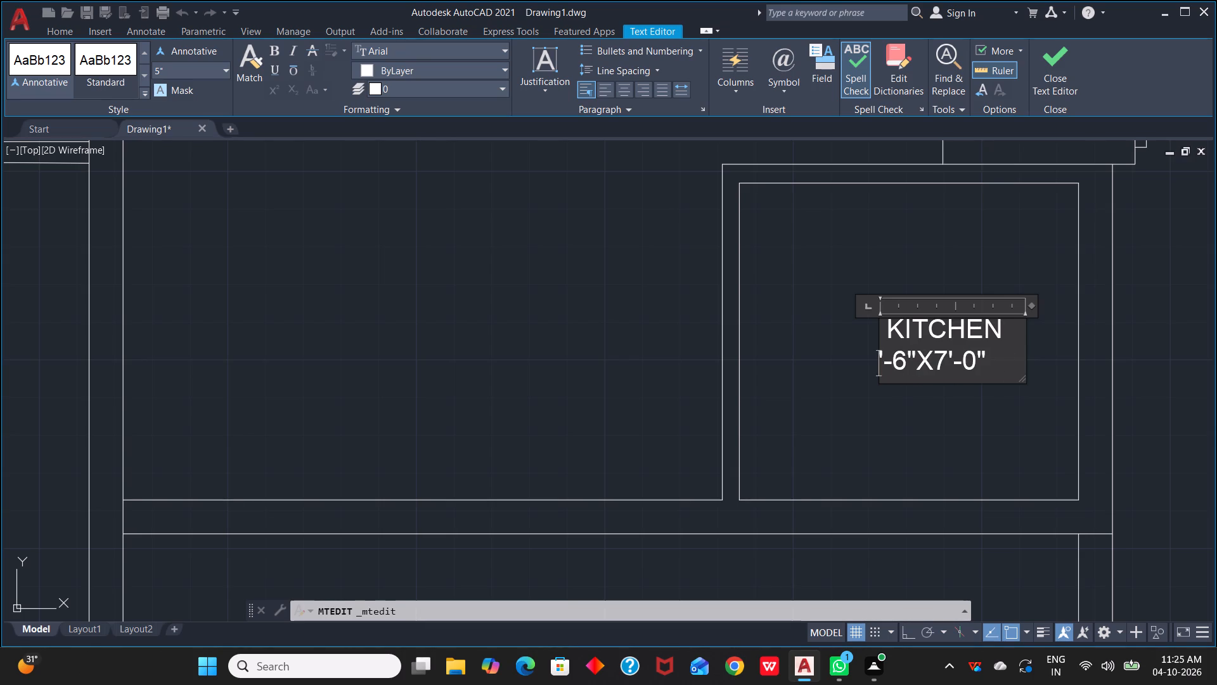
pyautogui.press('7')
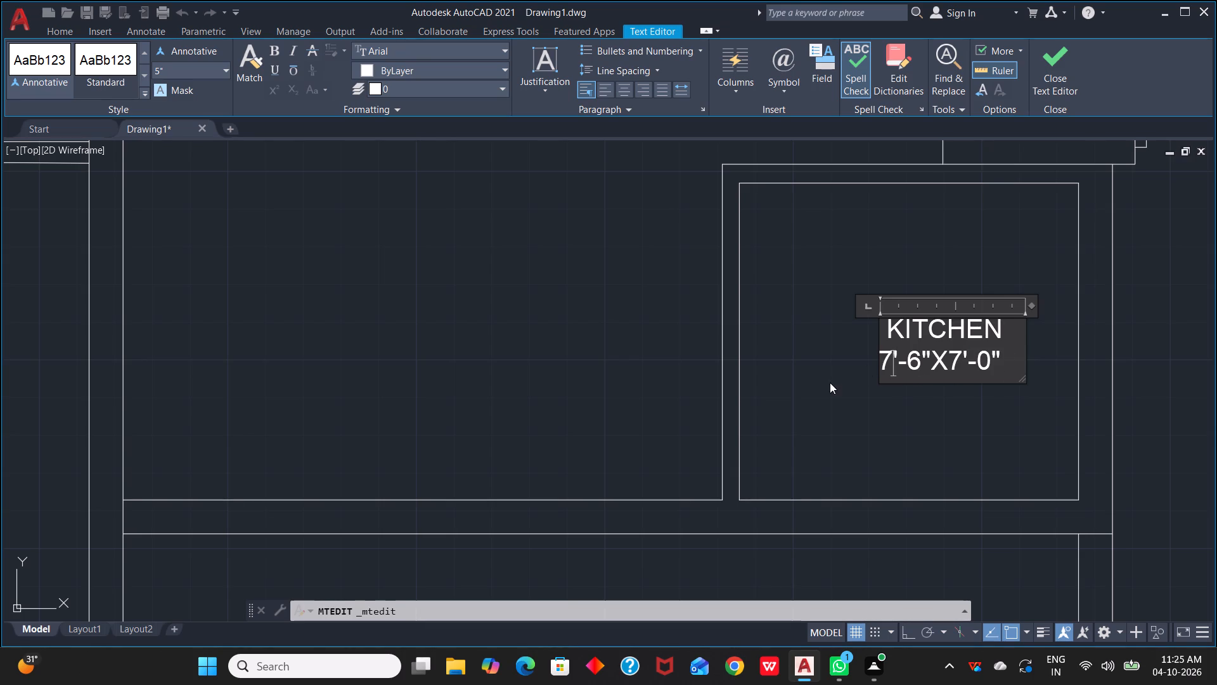
# Finish editing the label in the small room south of the balcony.
pyautogui.click(851, 395)
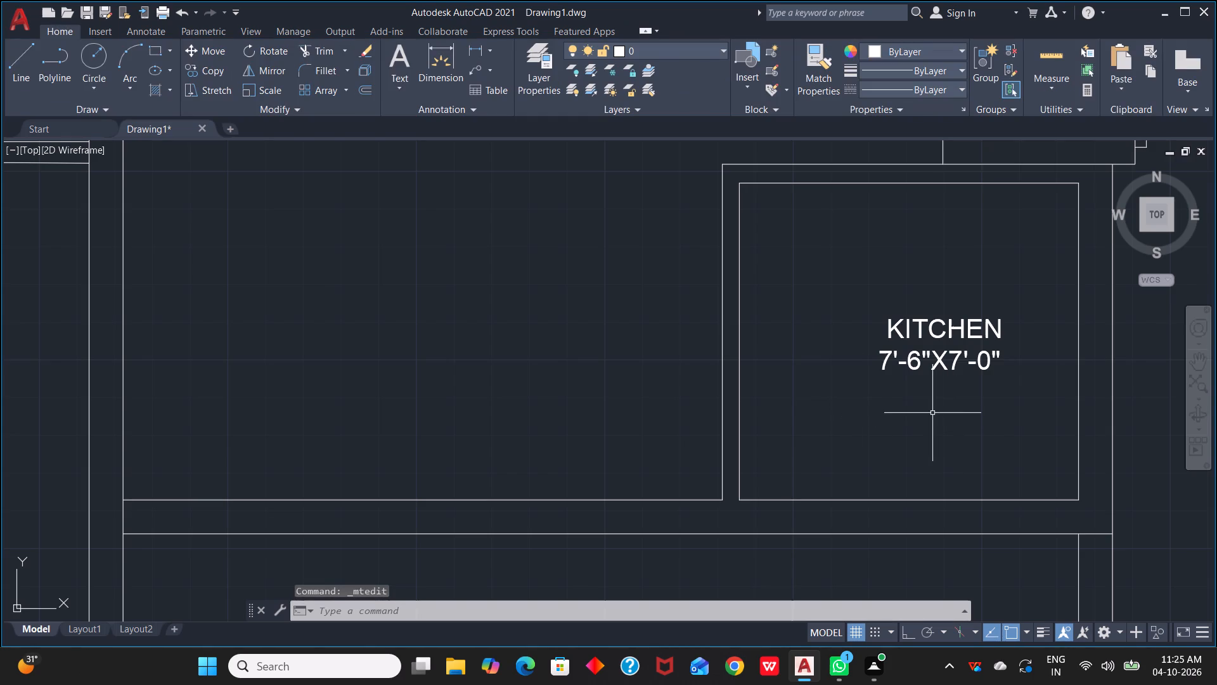
# Delete the duplicate KITCHEN 12'-3"X6'-0" label from the large room south of the kitchen.
pyautogui.scroll(-2, 924, 379)
pyautogui.moveTo(902, 404); pyautogui.dragTo(988, 358, button='middle')
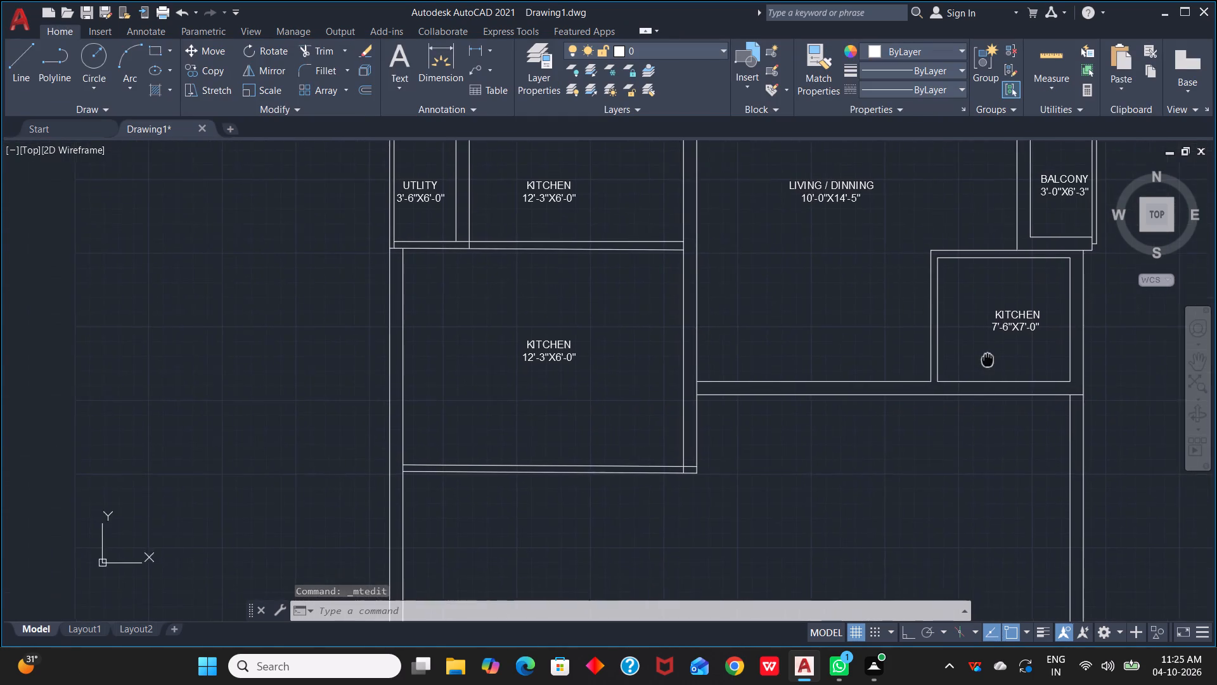
pyautogui.moveTo(988, 358); pyautogui.dragTo(1102, 337, button='middle')
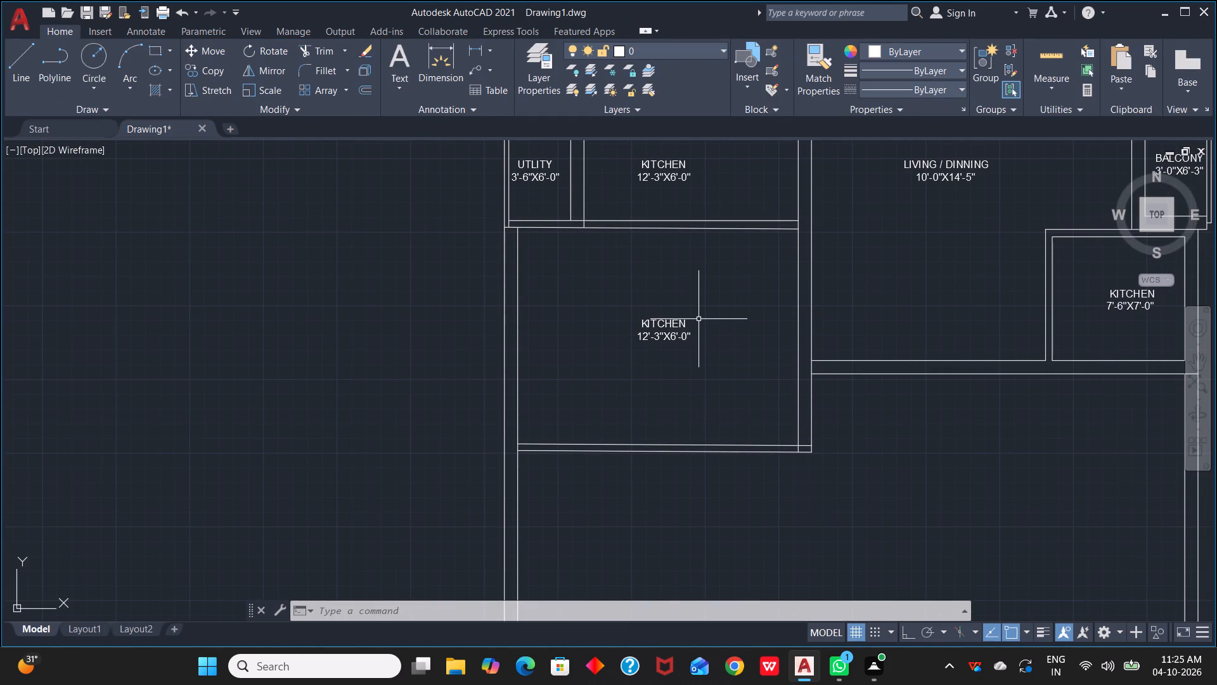
pyautogui.click(654, 330)
pyautogui.rightClick(654, 330)
pyautogui.click(579, 363)
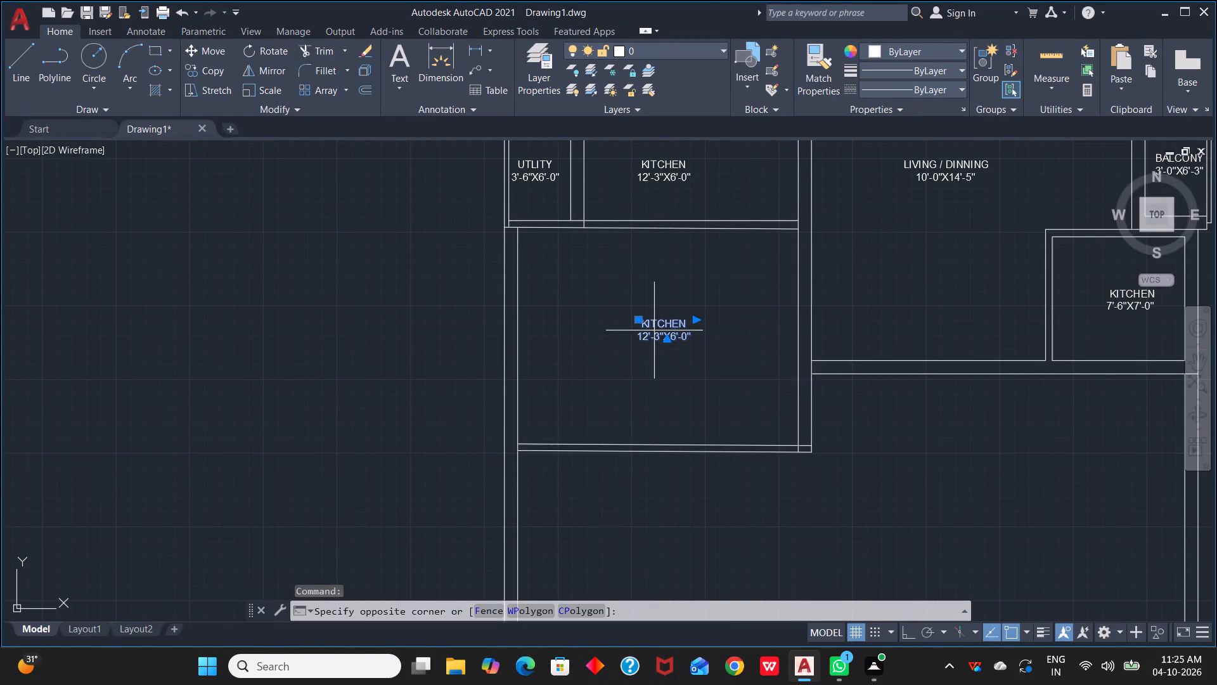
pyautogui.press('Delete')
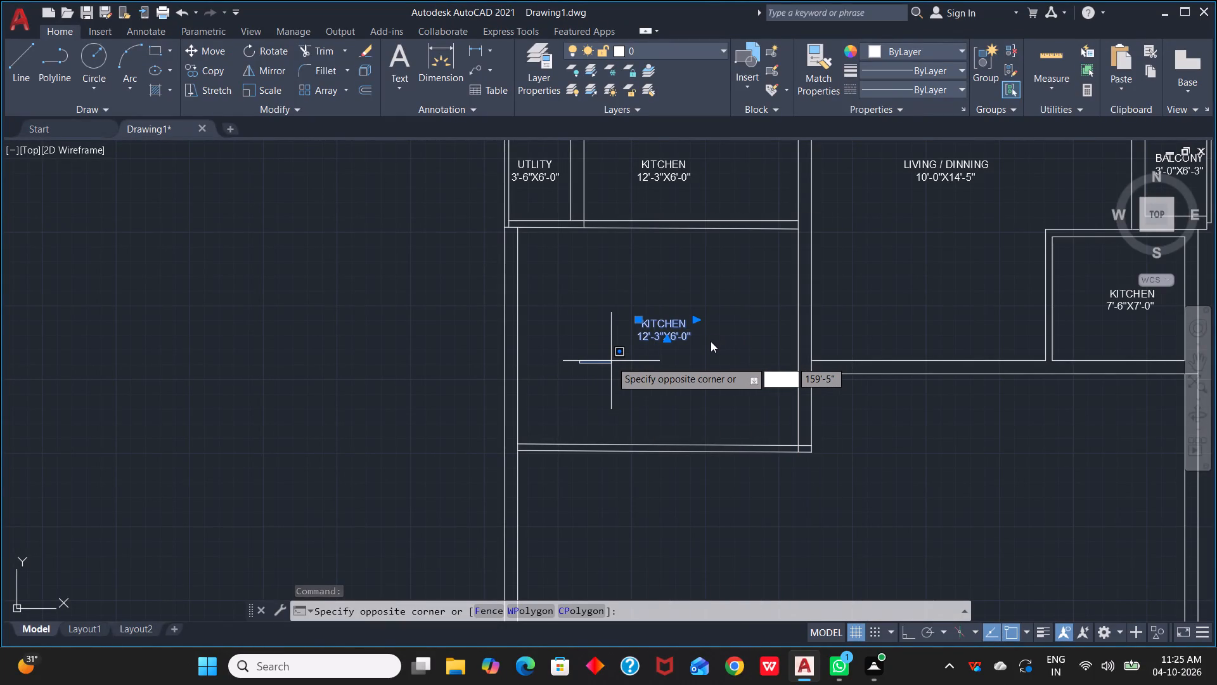
pyautogui.press('Escape')
pyautogui.press('Delete')
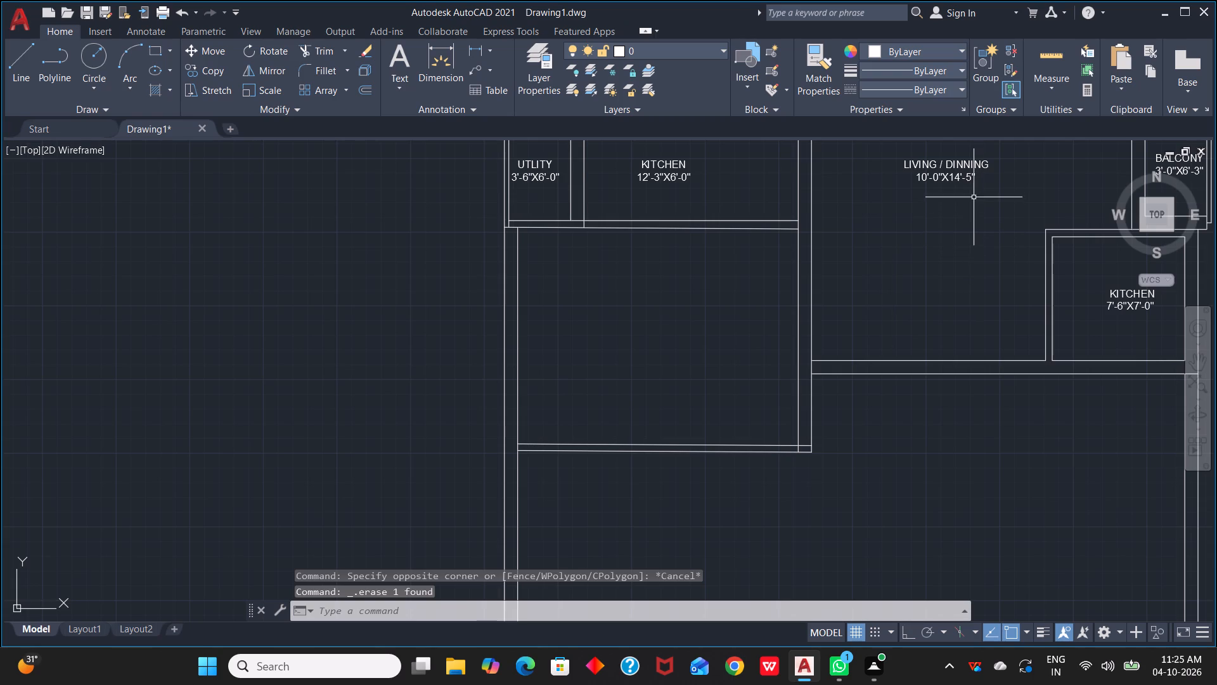
# Copy the central hall's LIVING / DINNING label into the middle of the large room south of the kitchen.
pyautogui.click(942, 176)
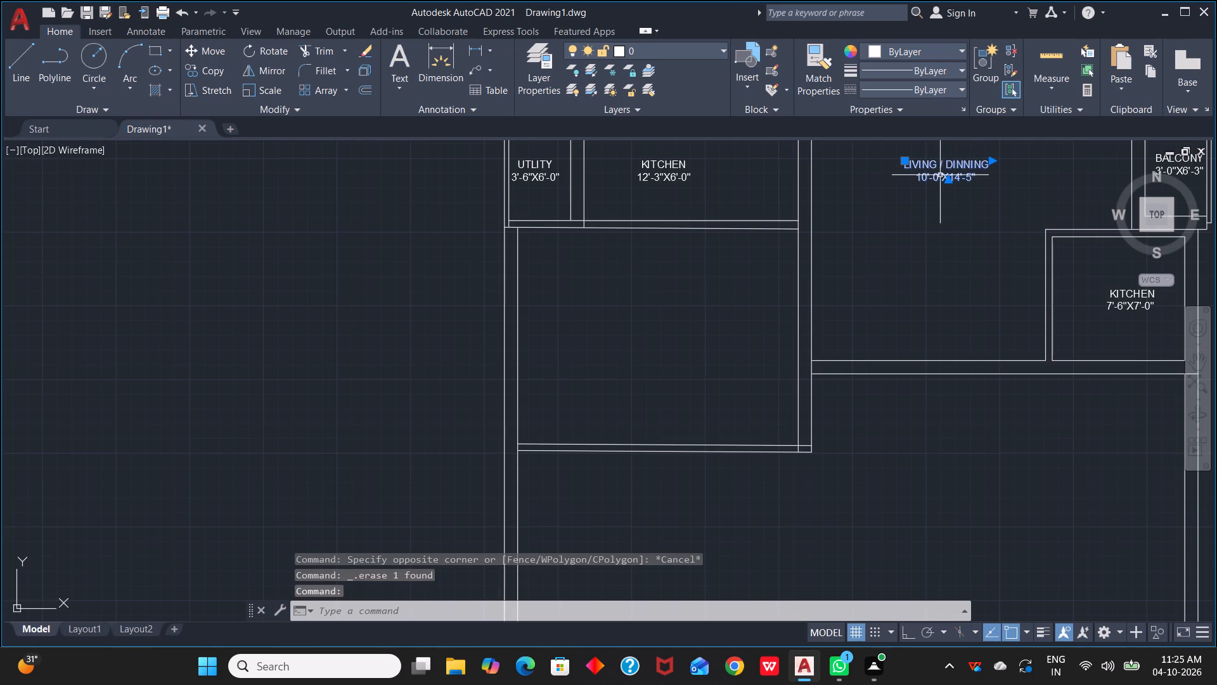
pyautogui.press('c')
pyautogui.write('O')
pyautogui.press('space')
pyautogui.click(908, 159)
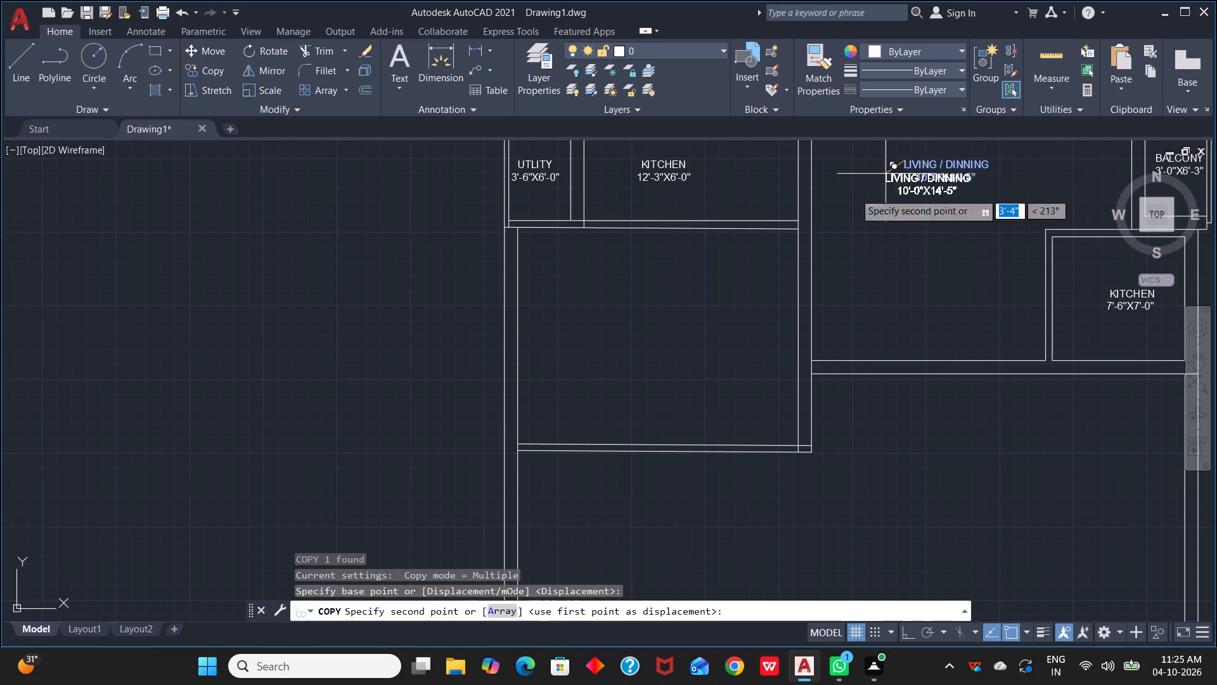
pyautogui.click(618, 327)
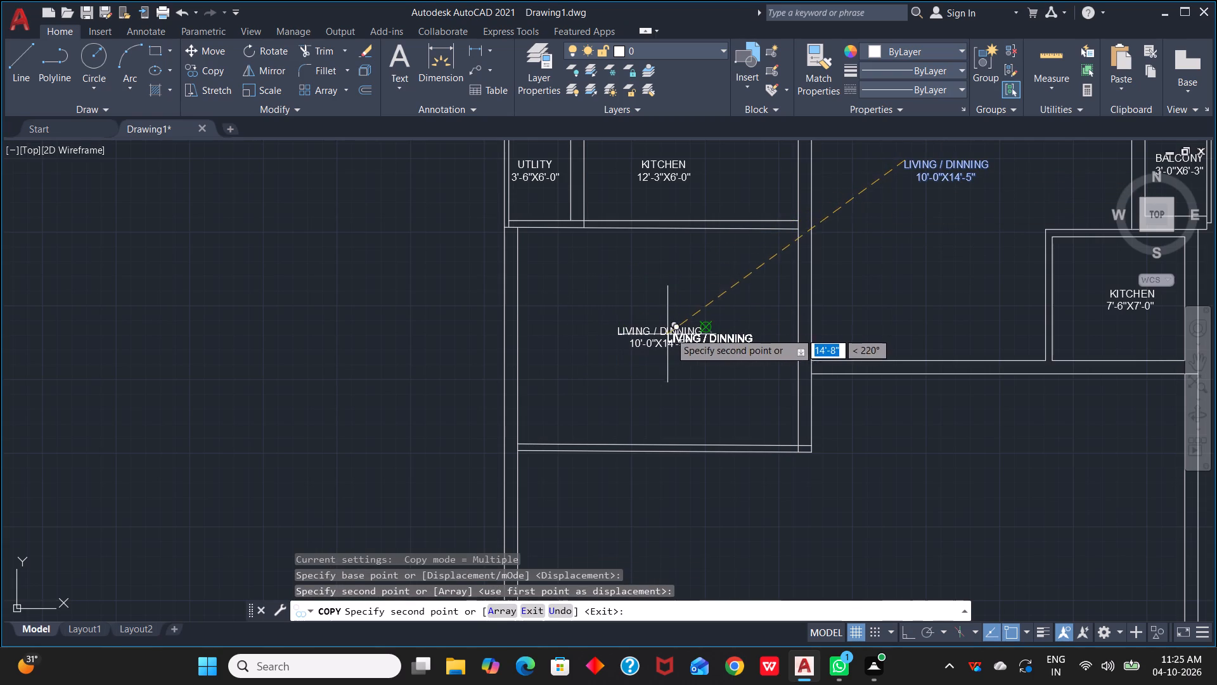
pyautogui.press('Escape')
# Set the size in the copied LIVING / DINNING label to 15'-11"X12'-3" and finish editing the text.
pyautogui.click(665, 339)
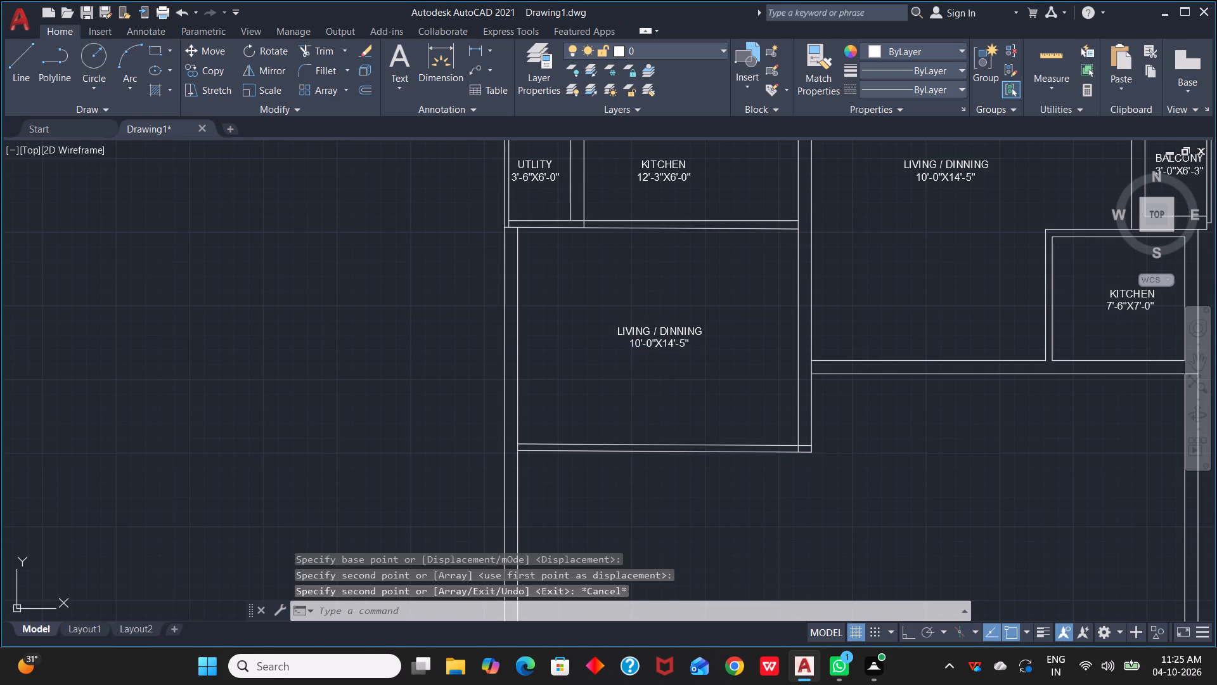
pyautogui.rightClick(665, 339)
pyautogui.click(744, 266)
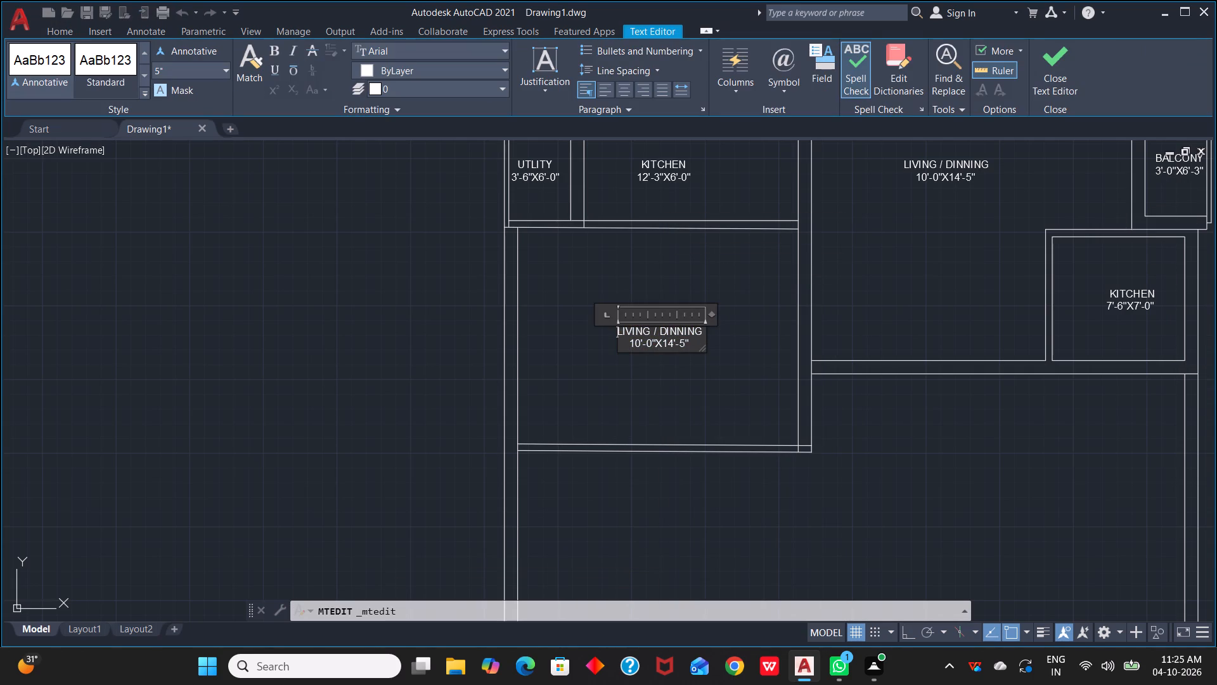
pyautogui.click(683, 341)
pyautogui.press('BackSpace')
pyautogui.press('3')
pyautogui.click(672, 344)
pyautogui.press('BackSpace')
pyautogui.press('2')
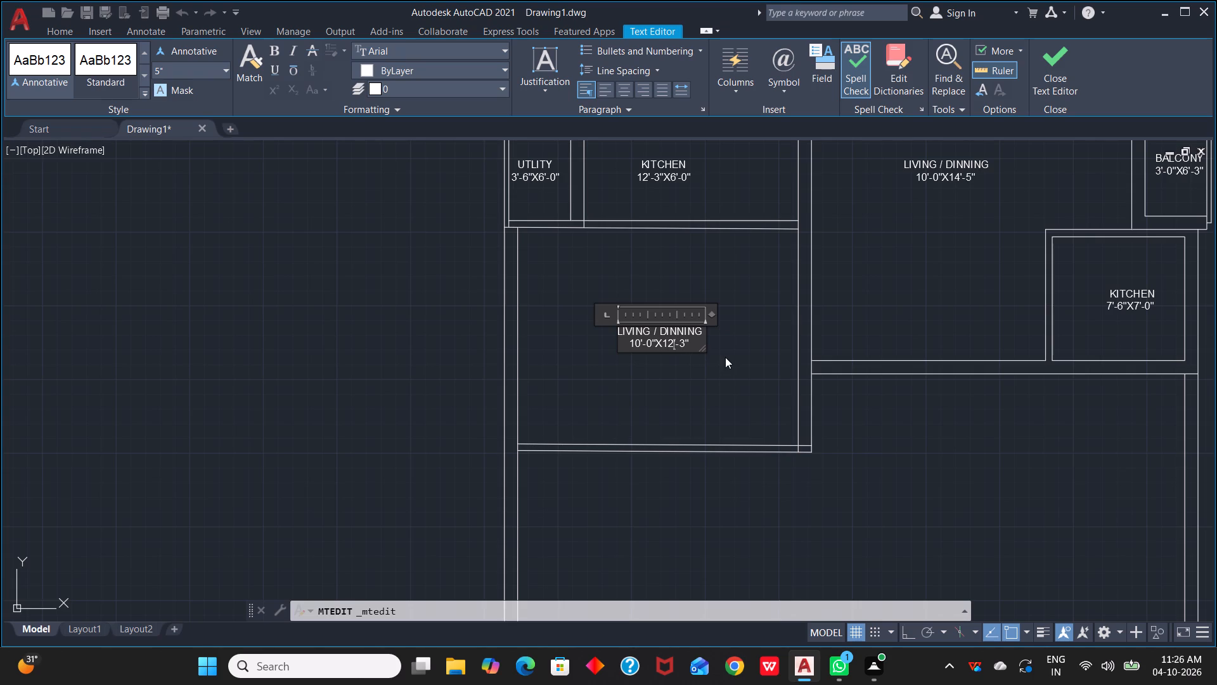
pyautogui.click(638, 342)
pyautogui.press('BackSpace')
pyautogui.press('5')
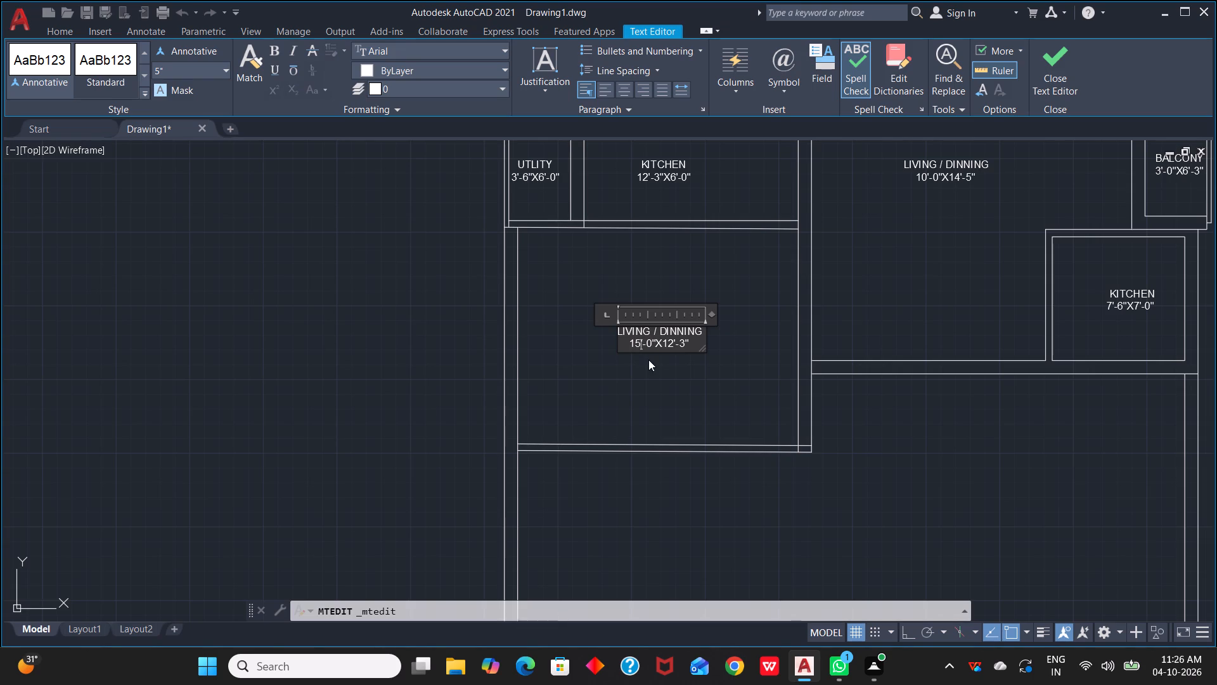
pyautogui.click(652, 344)
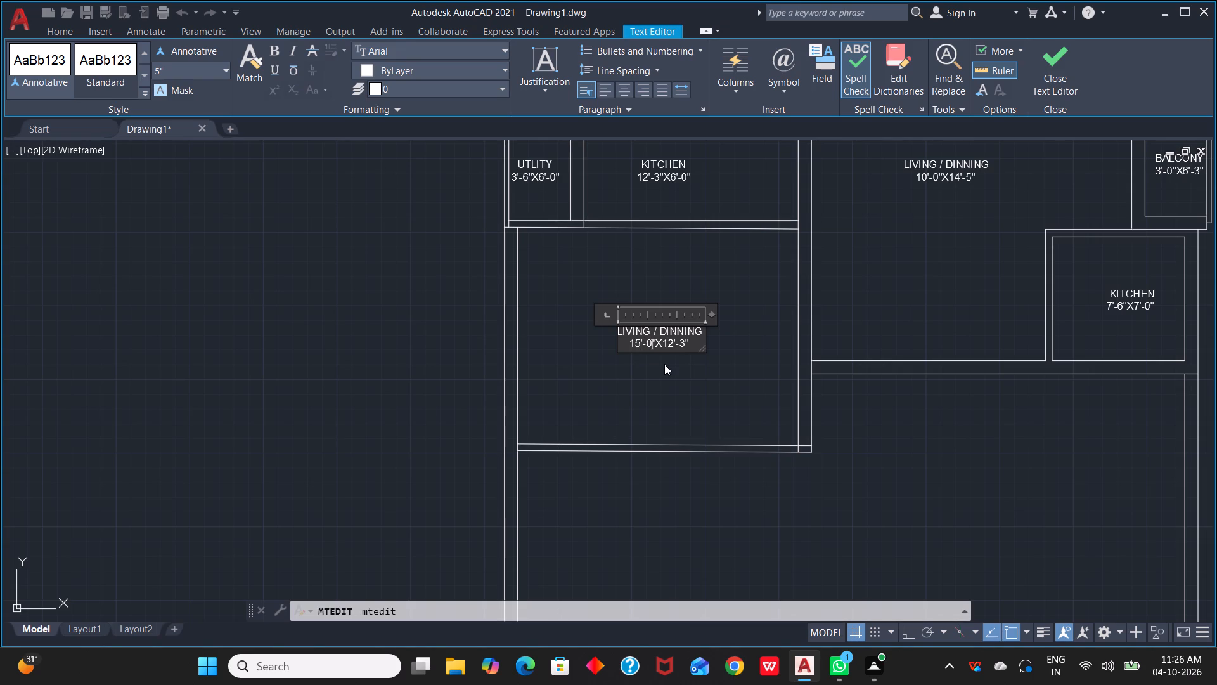
pyautogui.press('BackSpace')
pyautogui.write('11')
pyautogui.click(666, 376)
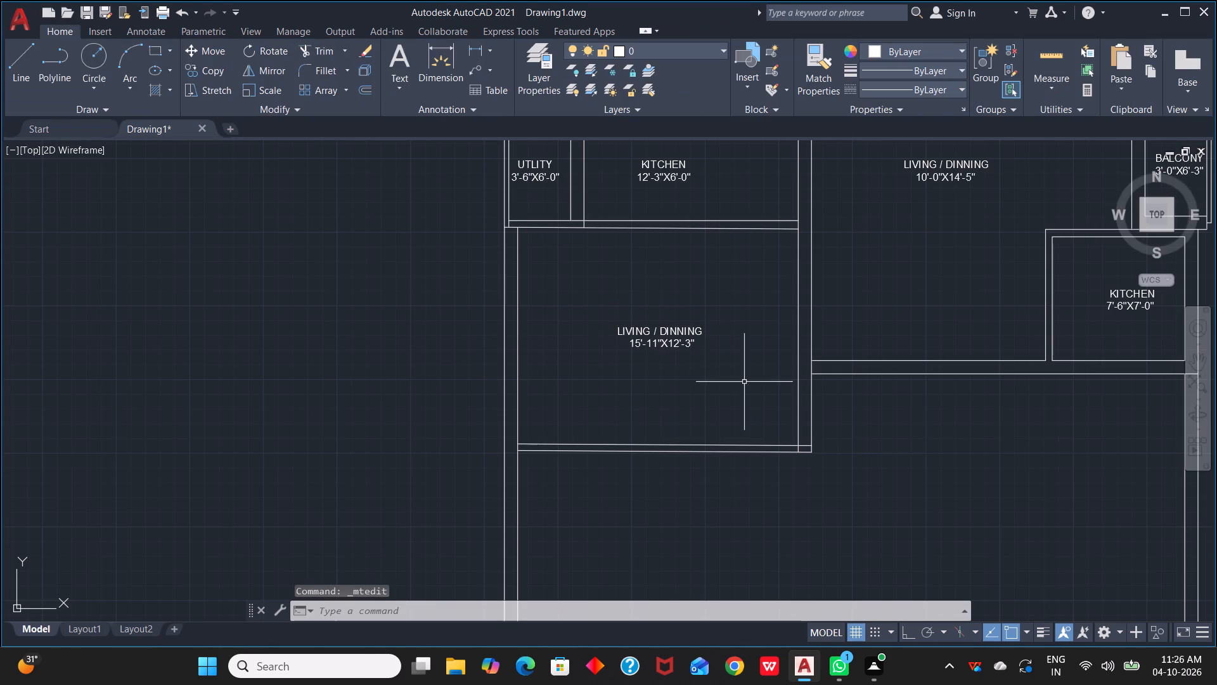
# Examine the labelled rooms and the walls around the large LIVING / DINNING room south of the kitchen.
pyautogui.scroll(-2, 992, 268)
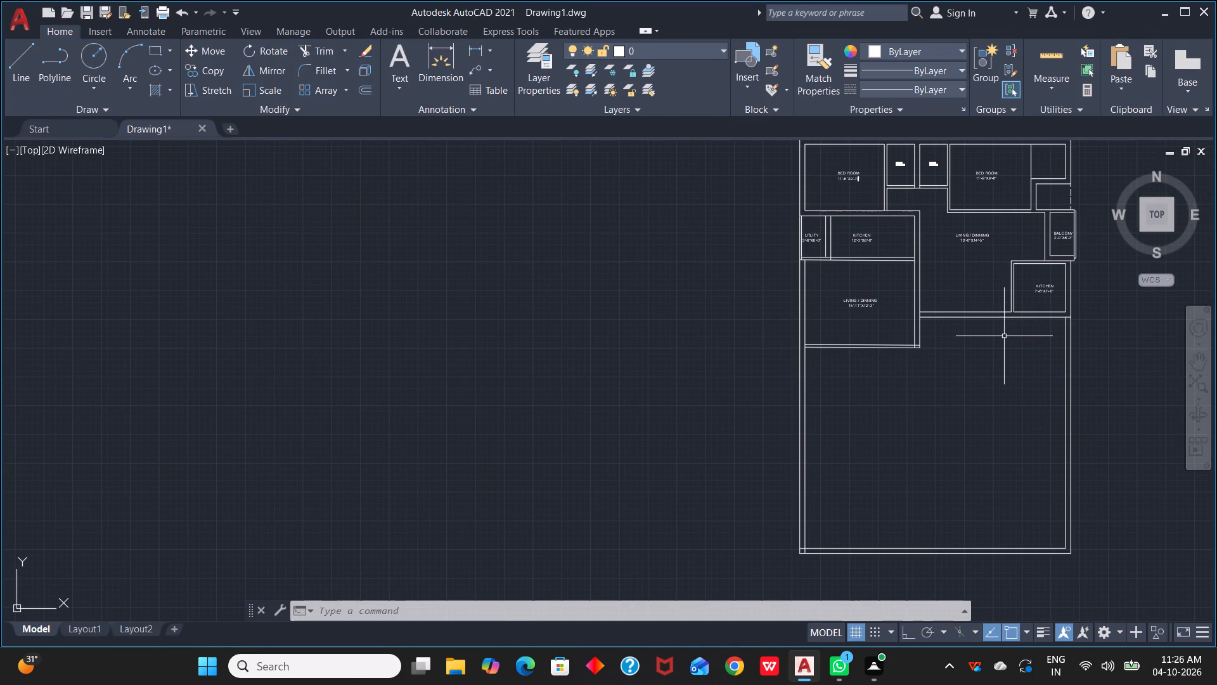
pyautogui.scroll(1, 1004, 318)
pyautogui.moveTo(910, 253); pyautogui.dragTo(940, 267, button='middle')
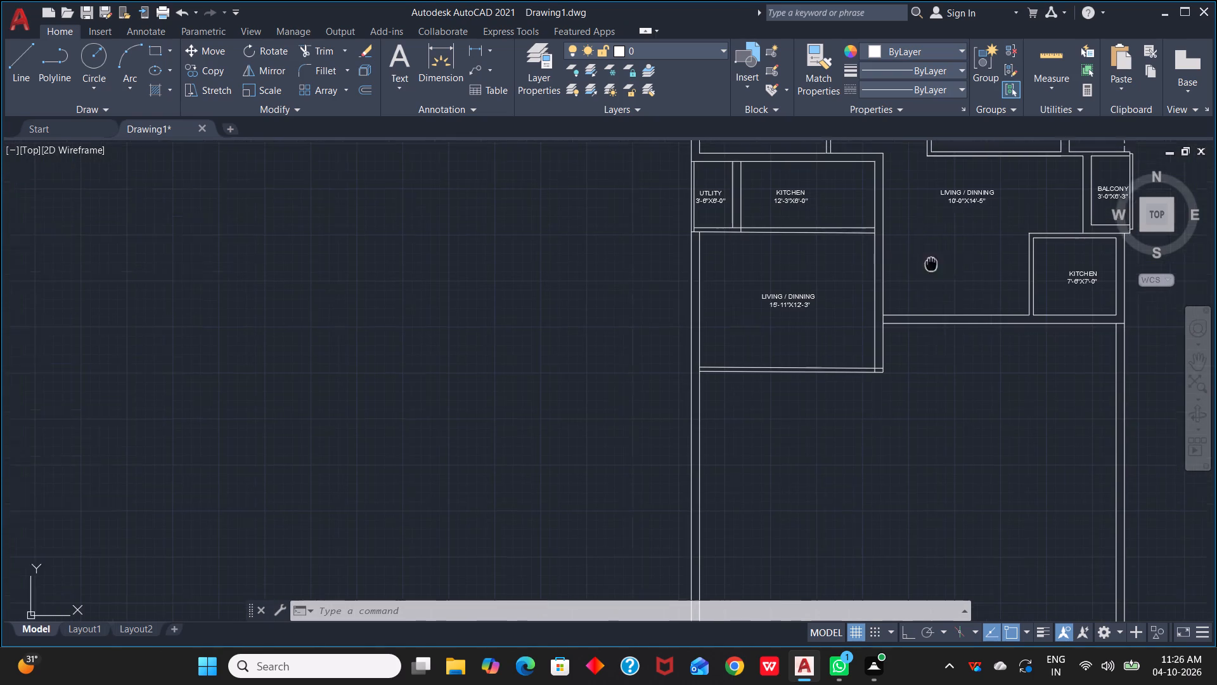
pyautogui.moveTo(940, 267); pyautogui.dragTo(1104, 327, button='middle')
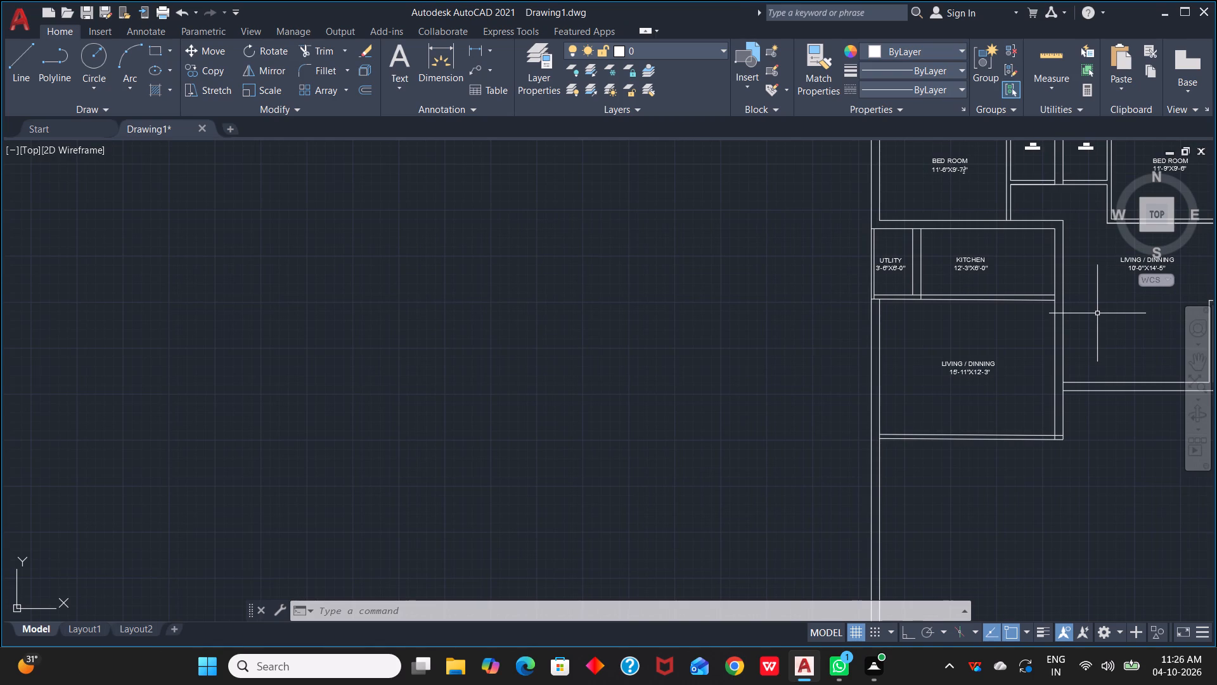
pyautogui.scroll(-2, 1097, 313)
pyautogui.moveTo(1104, 307); pyautogui.dragTo(885, 279, button='middle')
pyautogui.scroll(1, 888, 288)
pyautogui.moveTo(888, 288); pyautogui.dragTo(959, 250, button='middle')
pyautogui.scroll(1, 959, 250)
pyautogui.scroll(1, 949, 382)
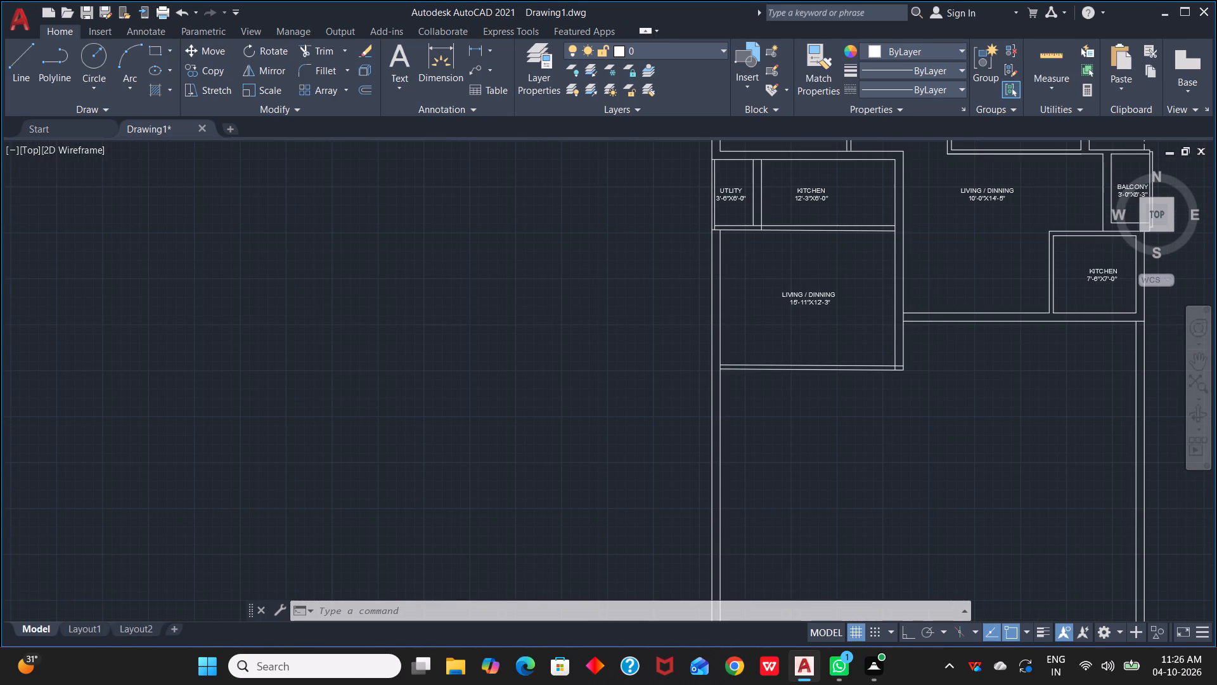
pyautogui.moveTo(949, 382); pyautogui.dragTo(982, 329, button='middle')
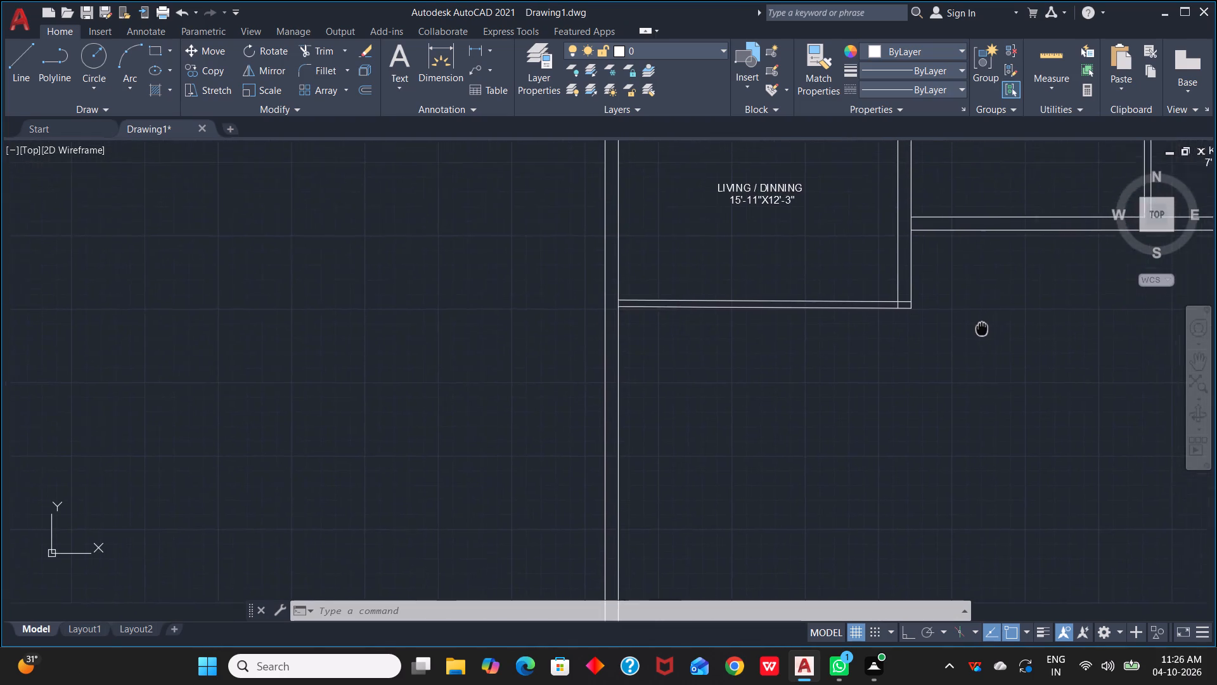
pyautogui.moveTo(982, 329); pyautogui.dragTo(950, 447, button='middle')
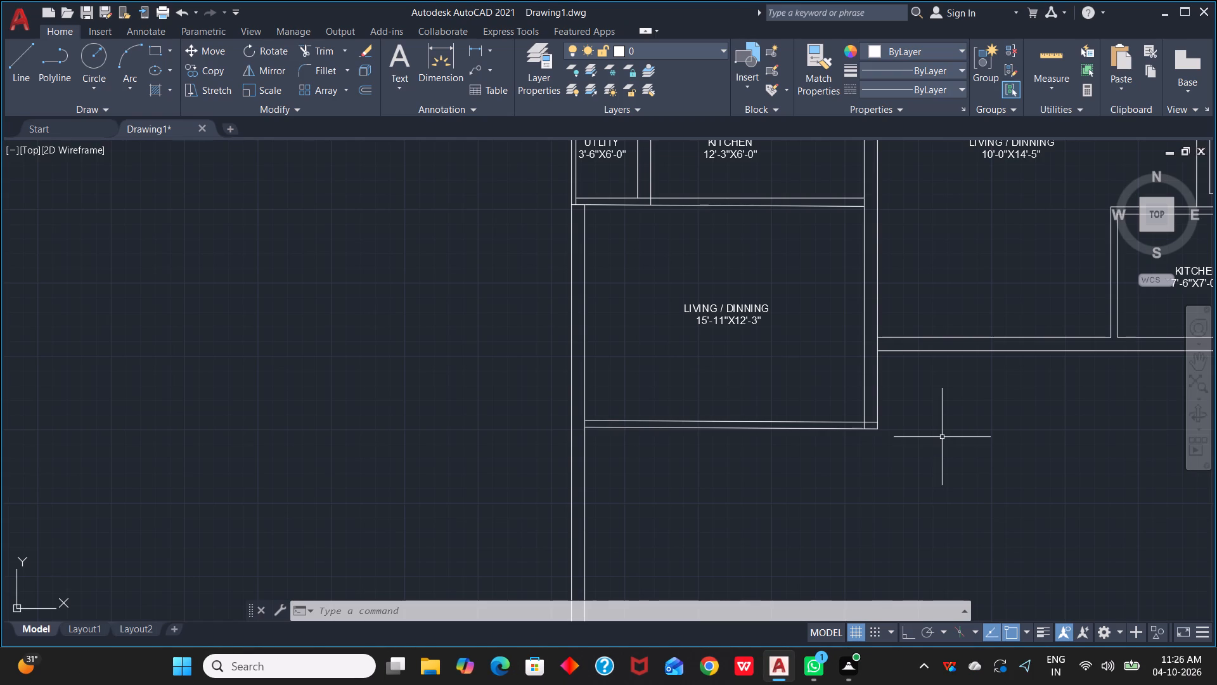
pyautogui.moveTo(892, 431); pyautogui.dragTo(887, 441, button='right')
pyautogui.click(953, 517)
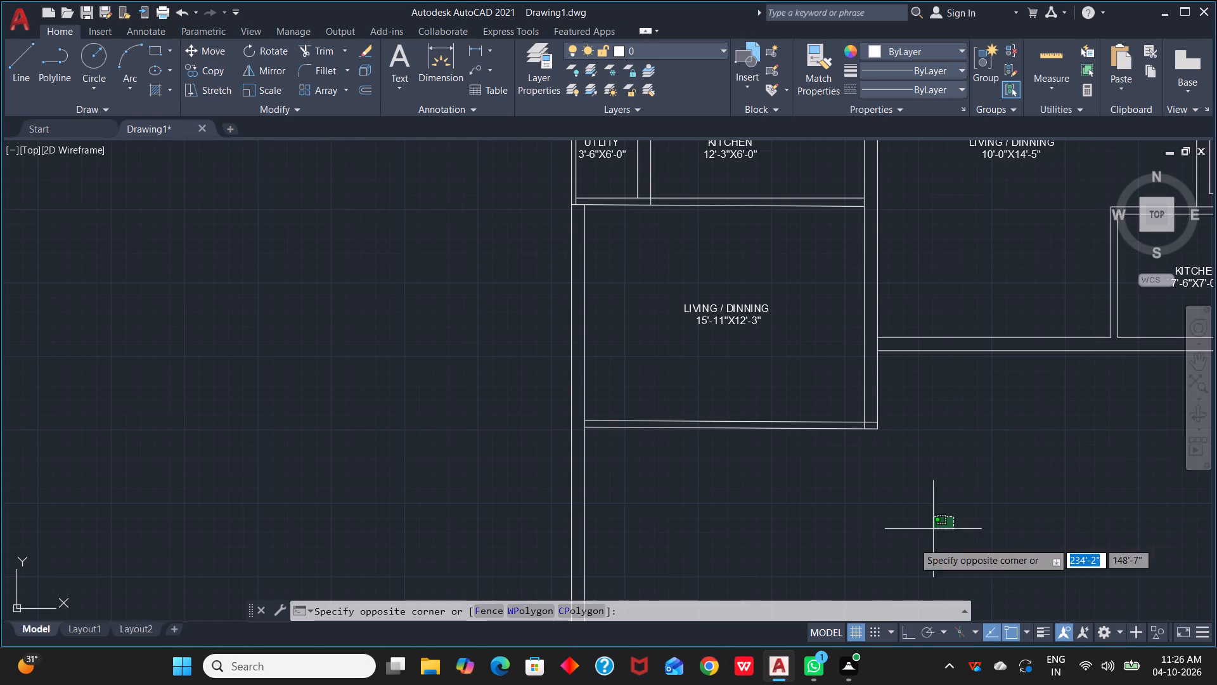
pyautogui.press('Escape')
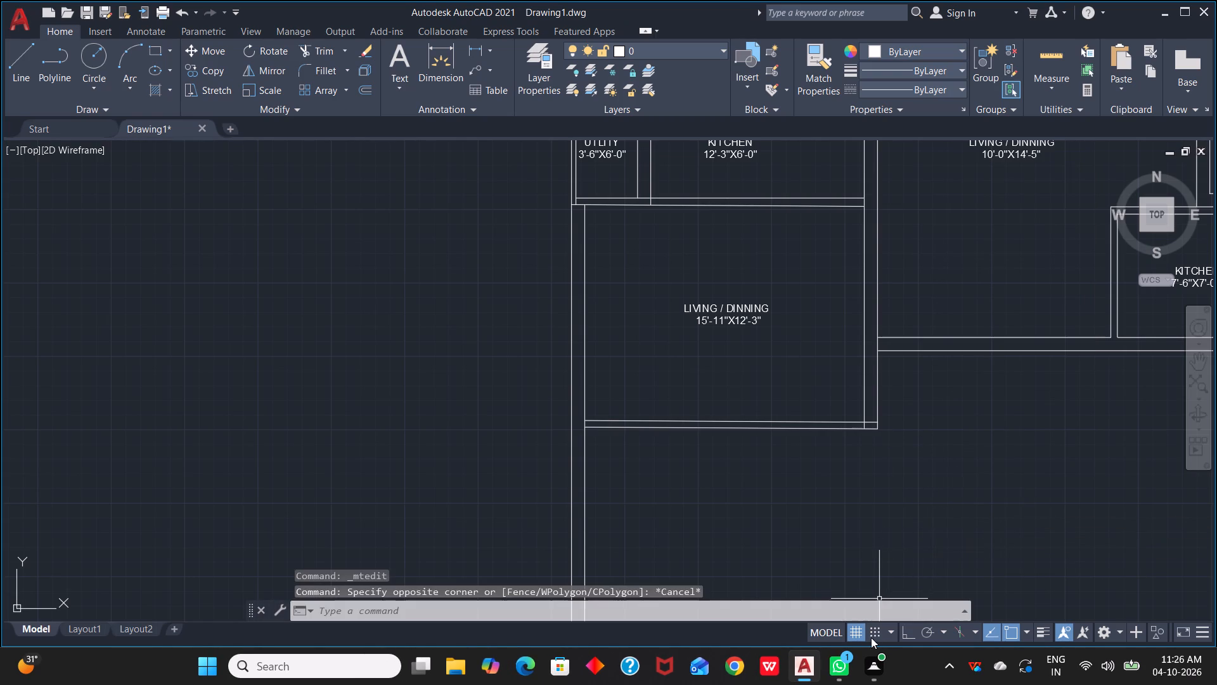
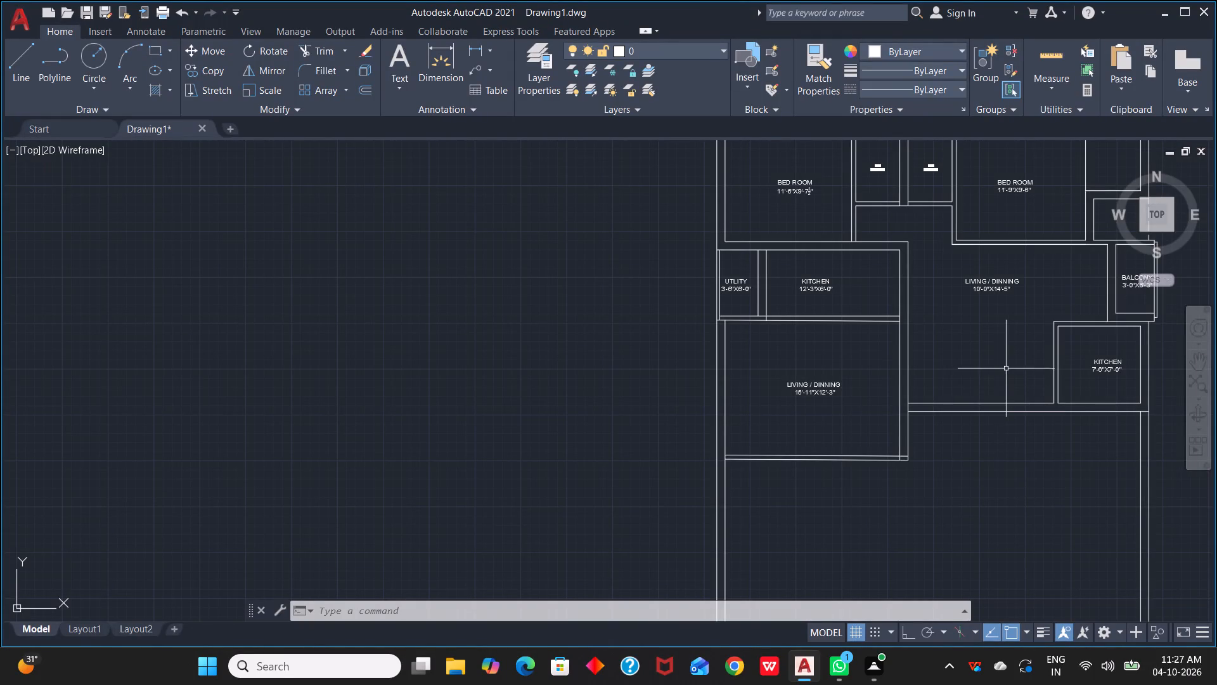
# Offset the bottom wall line of the 15'-11"X12'-3" living/dining room 8'11" downward into the empty area.
pyautogui.moveTo(996, 371); pyautogui.dragTo(862, 259, button='middle')
pyautogui.scroll(-1, 924, 385)
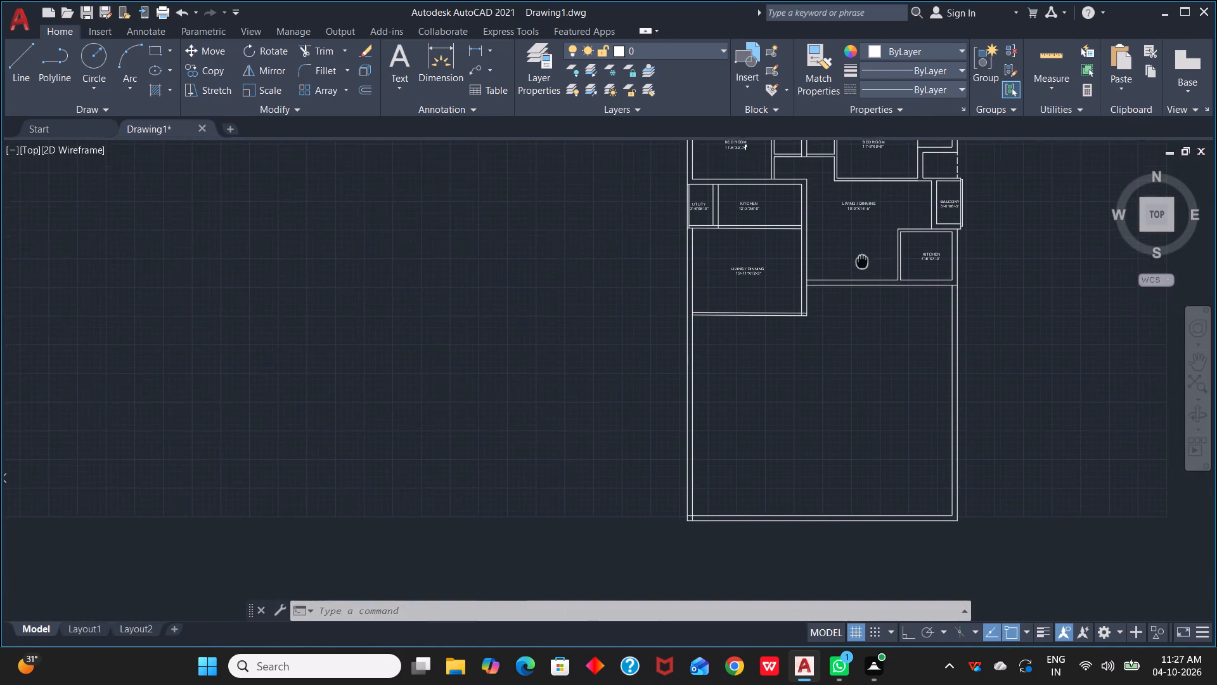
pyautogui.moveTo(862, 259); pyautogui.dragTo(884, 226, button='middle')
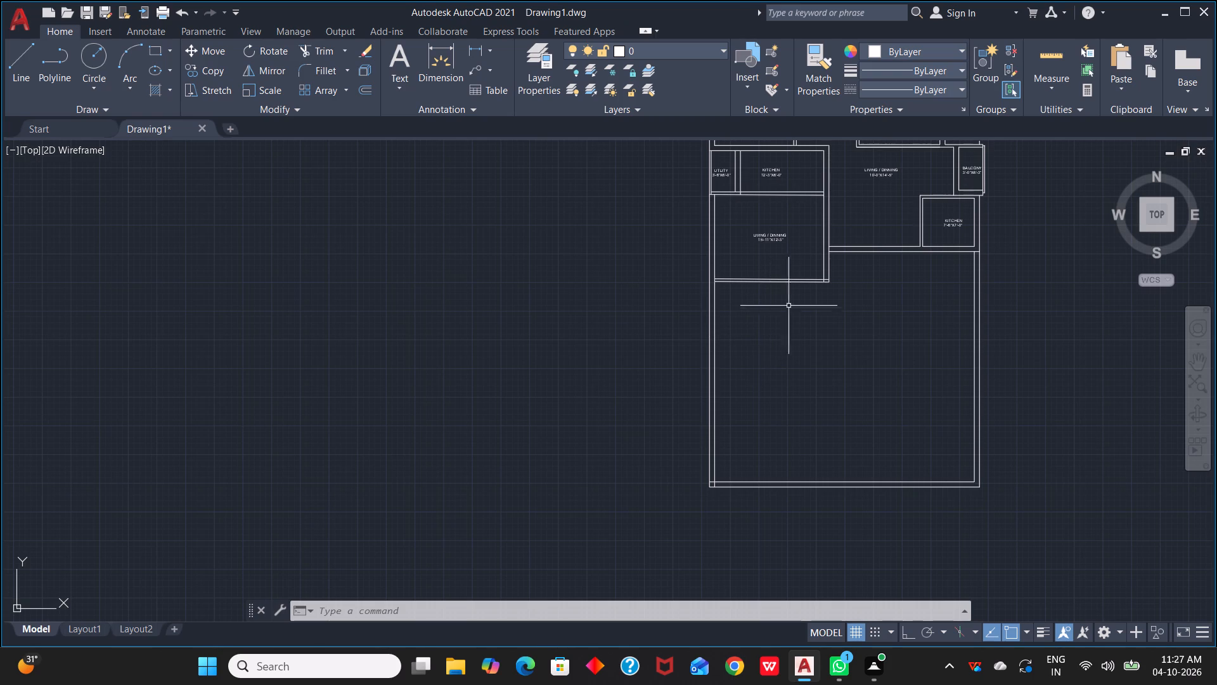
pyautogui.press('Escape')
pyautogui.press('Escape')
pyautogui.press('o')
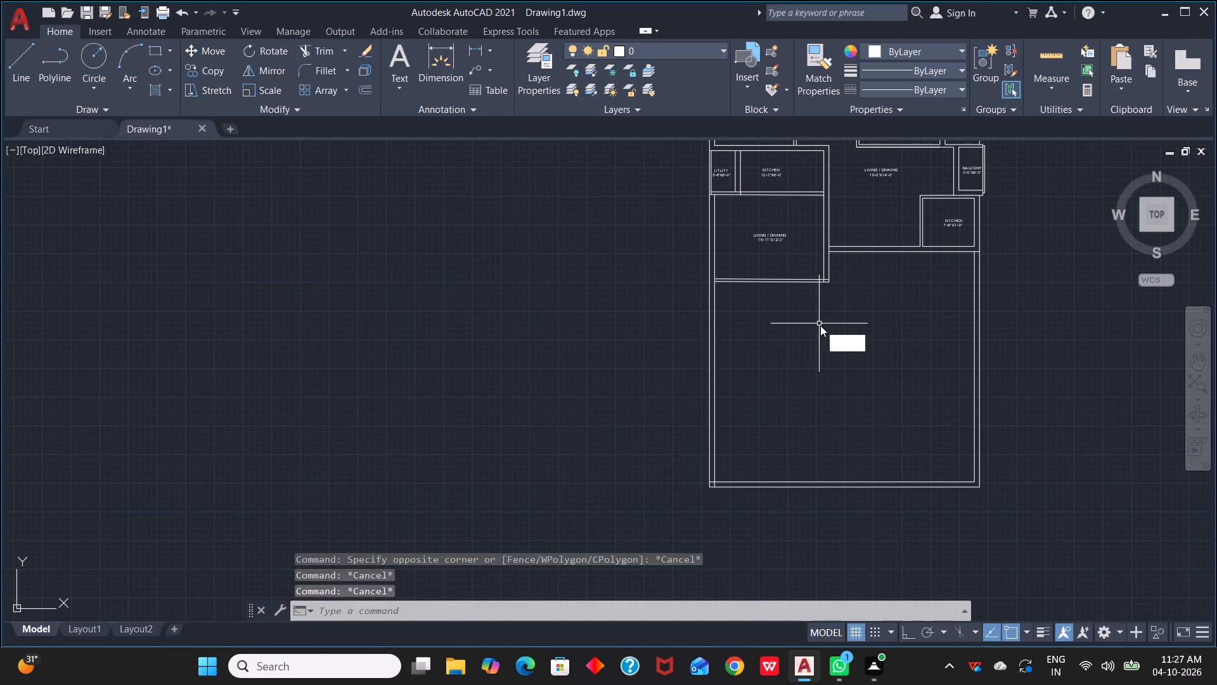
pyautogui.press('space')
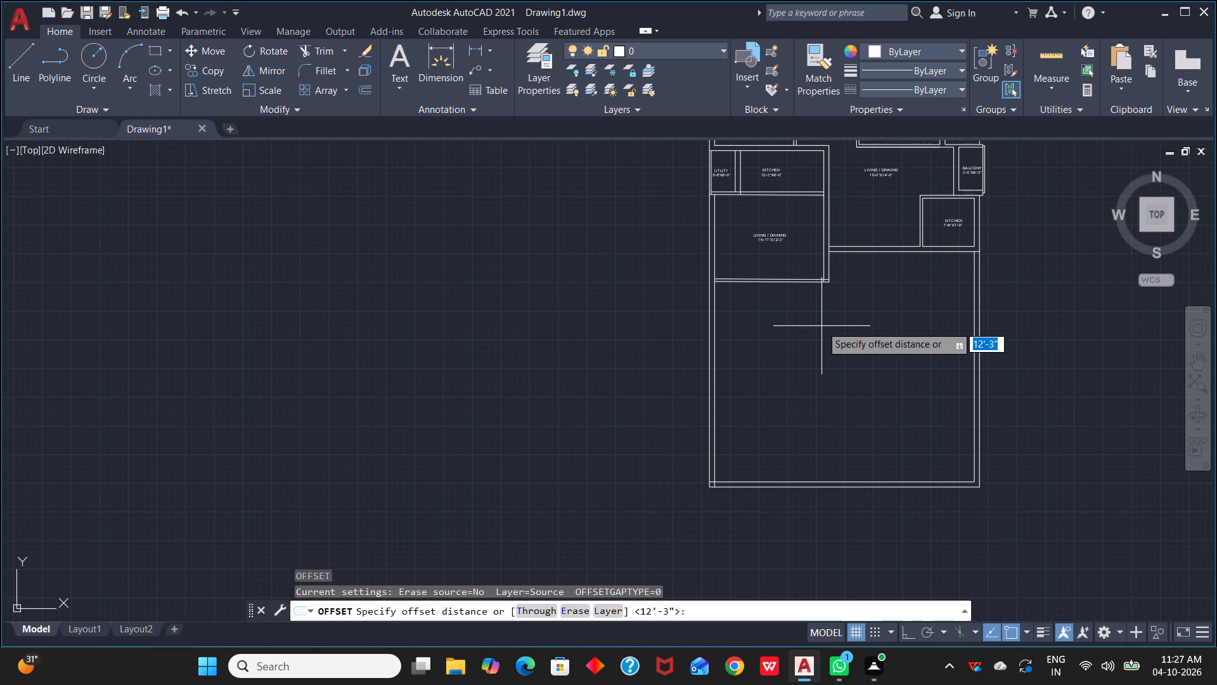
pyautogui.write("8'")
pyautogui.write('11"')
pyautogui.press('Return')
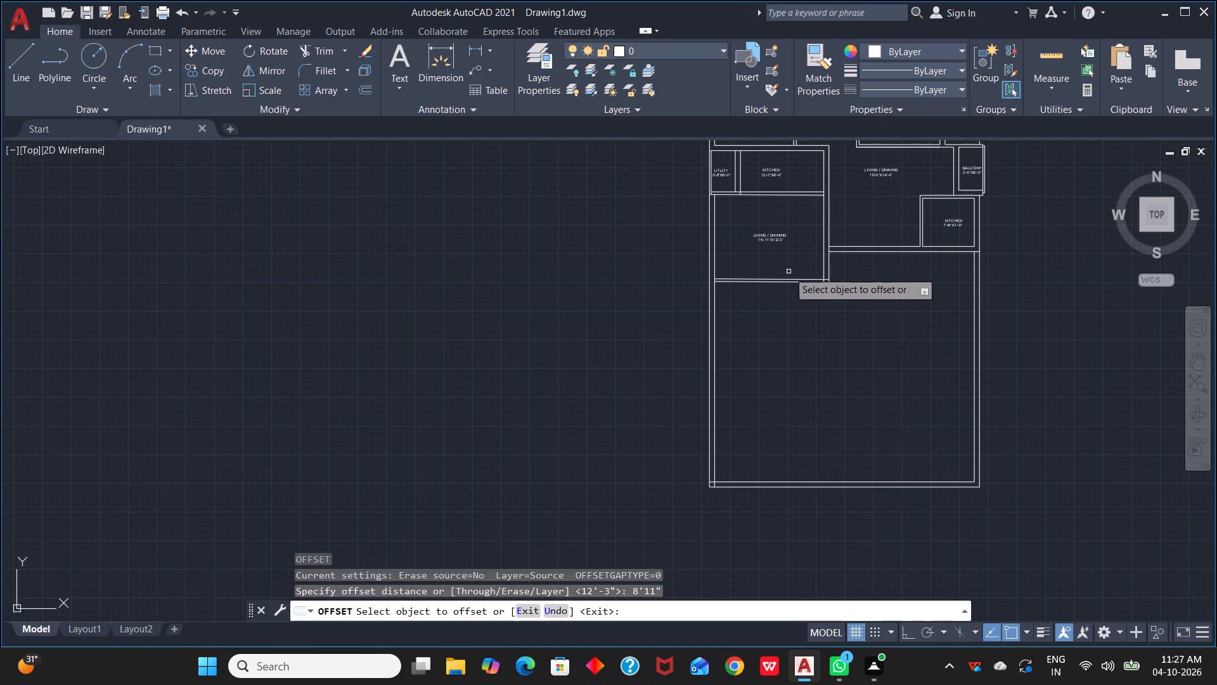
pyautogui.click(783, 282)
pyautogui.click(790, 321)
# Offset the new horizontal line 9" downward to give the room's lower wall its thickness.
pyautogui.moveTo(784, 341); pyautogui.dragTo(784, 347)
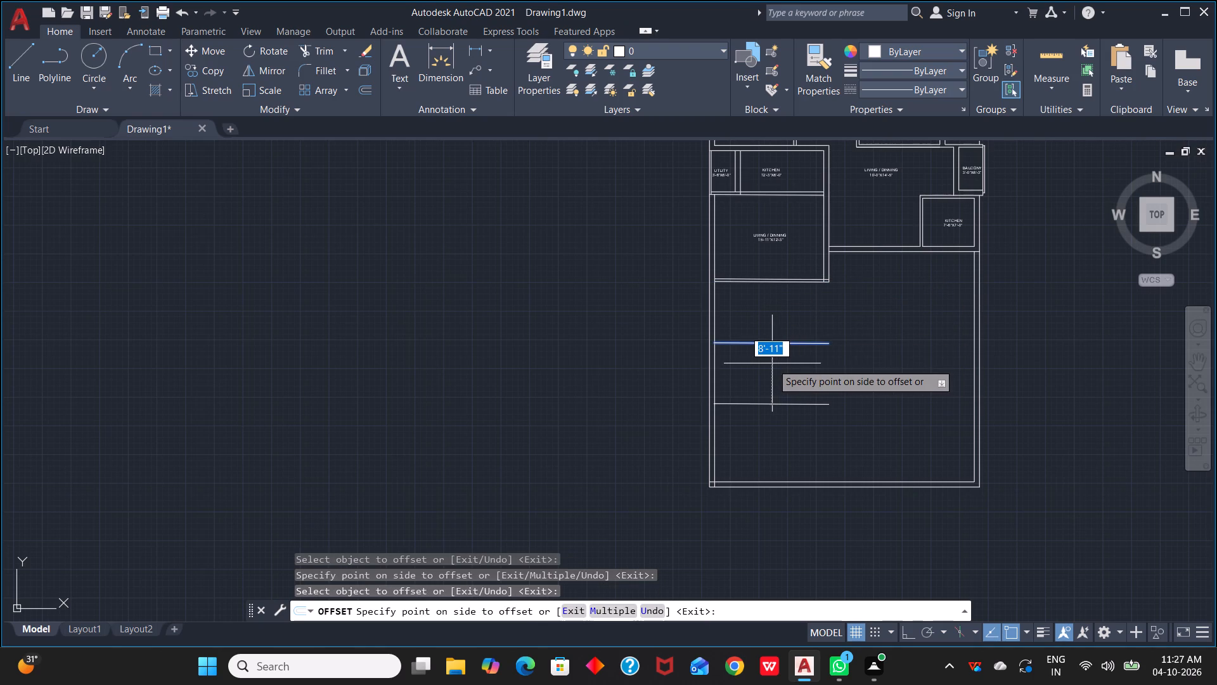
pyautogui.write('9"')
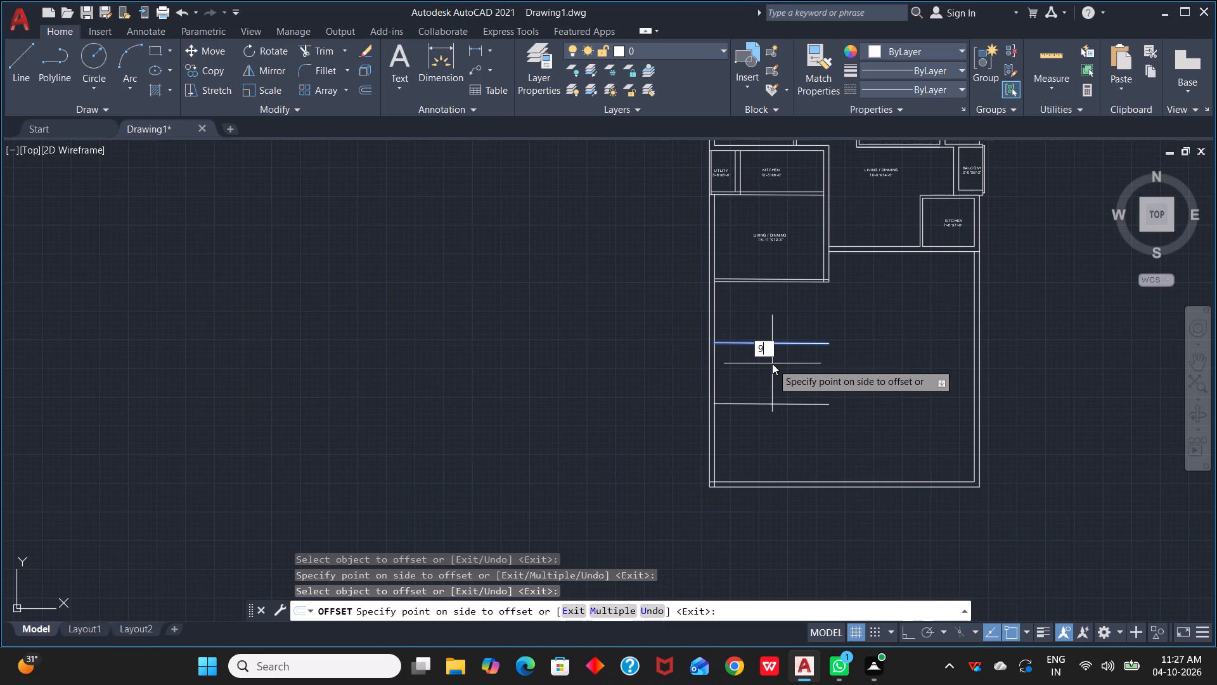
pyautogui.press('space')
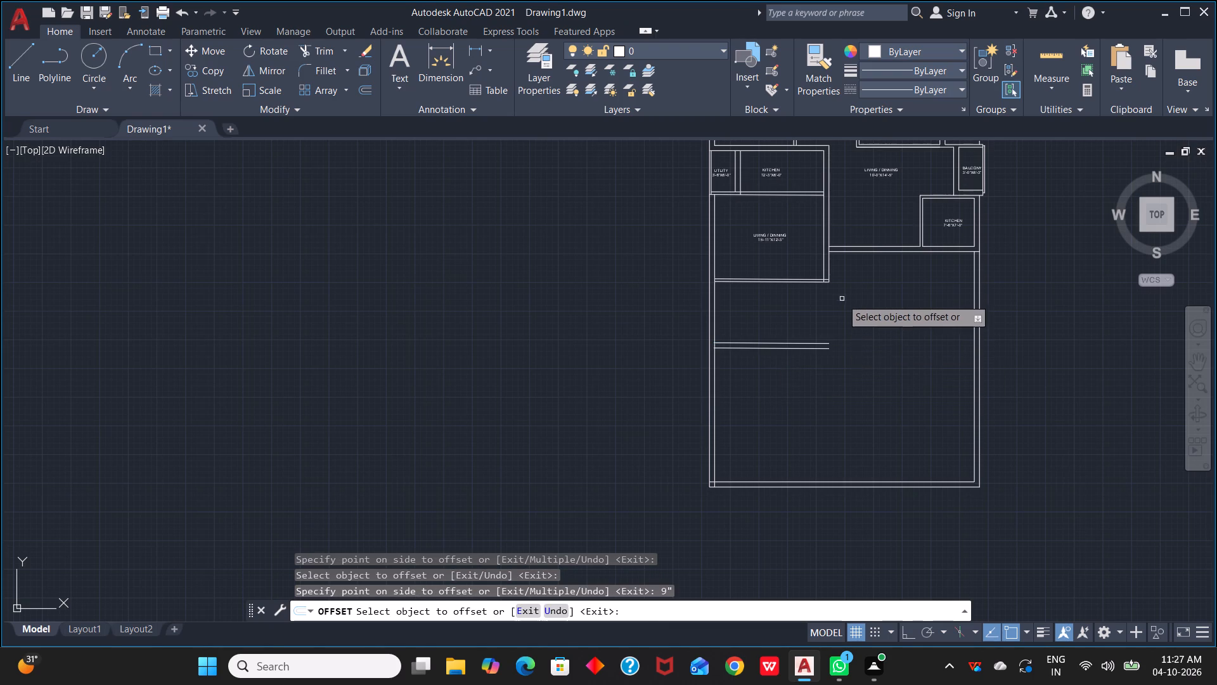
pyautogui.scroll(2, 842, 295)
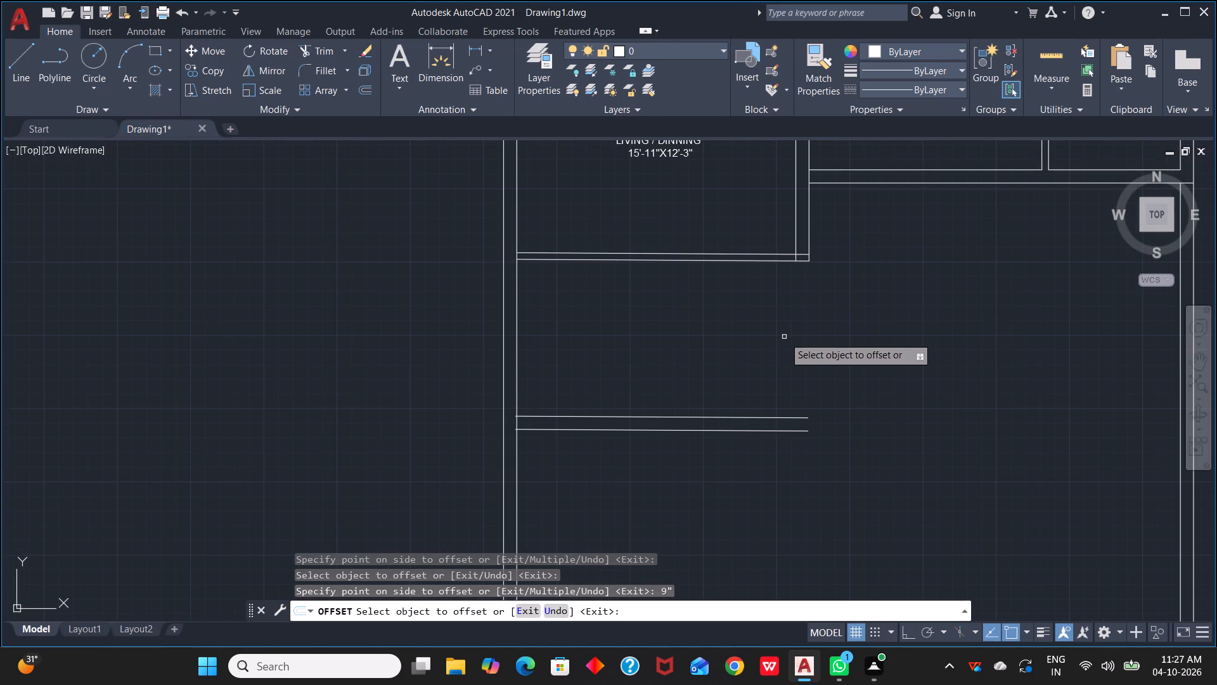
pyautogui.press('Escape')
pyautogui.press('Escape')
# Extend the living room's two right-hand wall lines down through the new lower wall, and the lower wall's lines to the far outer wall.
pyautogui.write('EX')
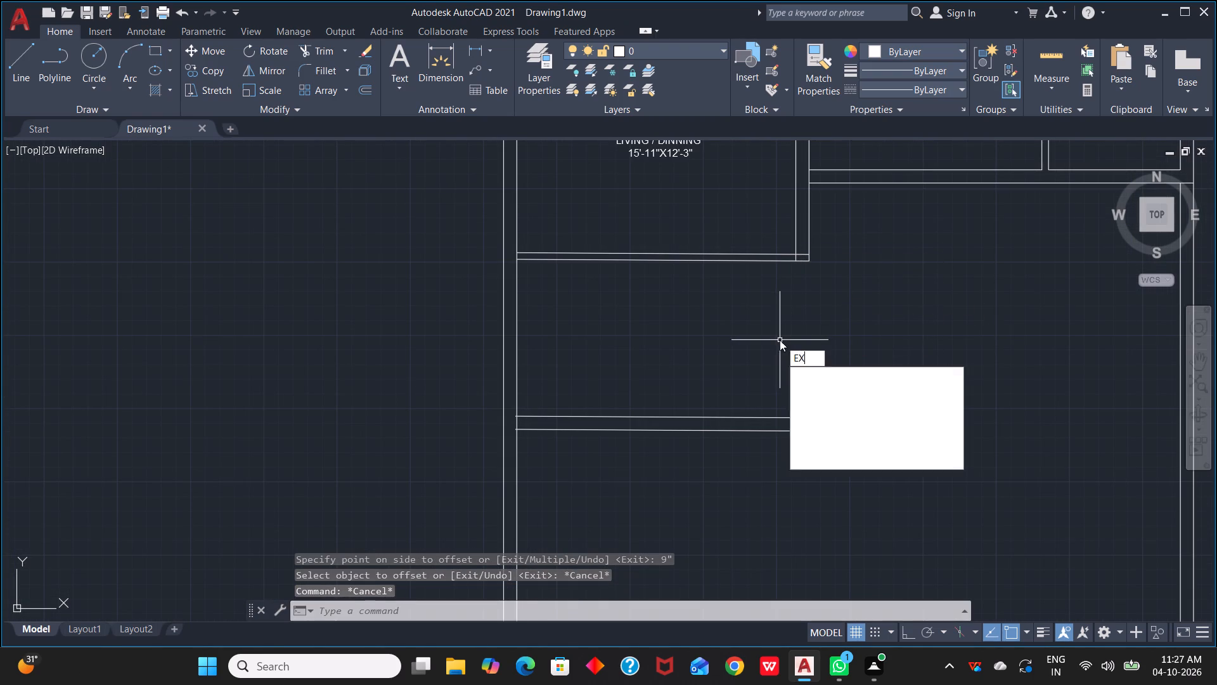
pyautogui.press('space')
pyautogui.click(796, 233)
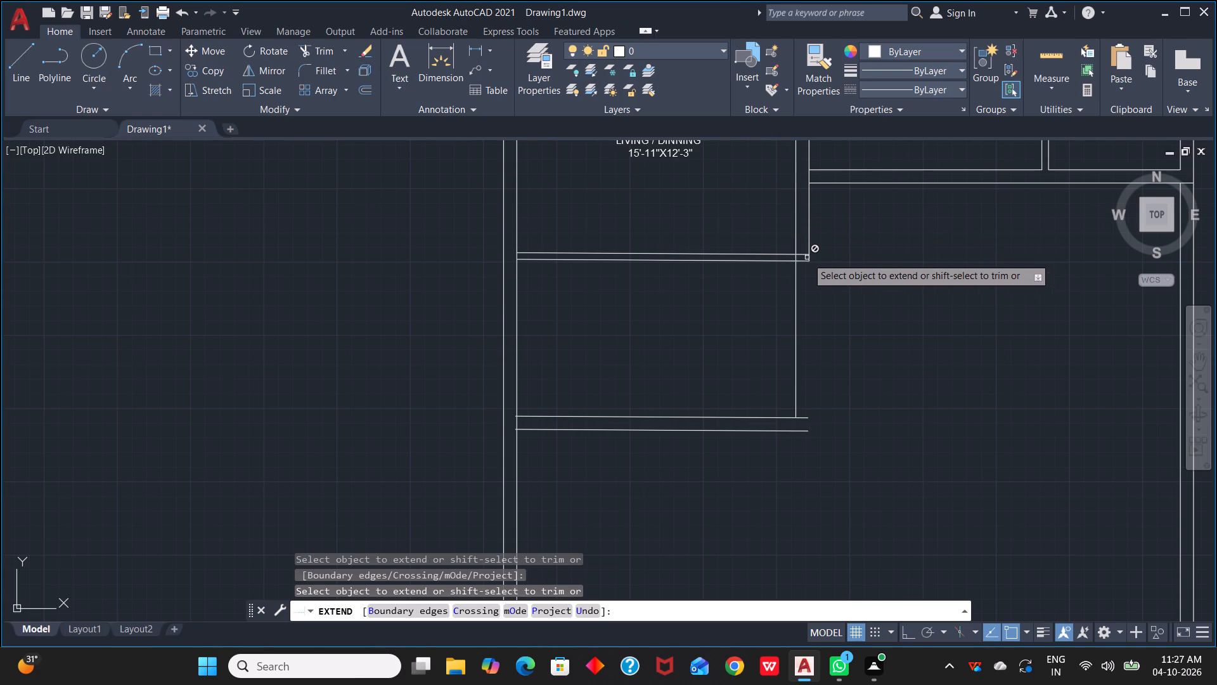
pyautogui.click(810, 417)
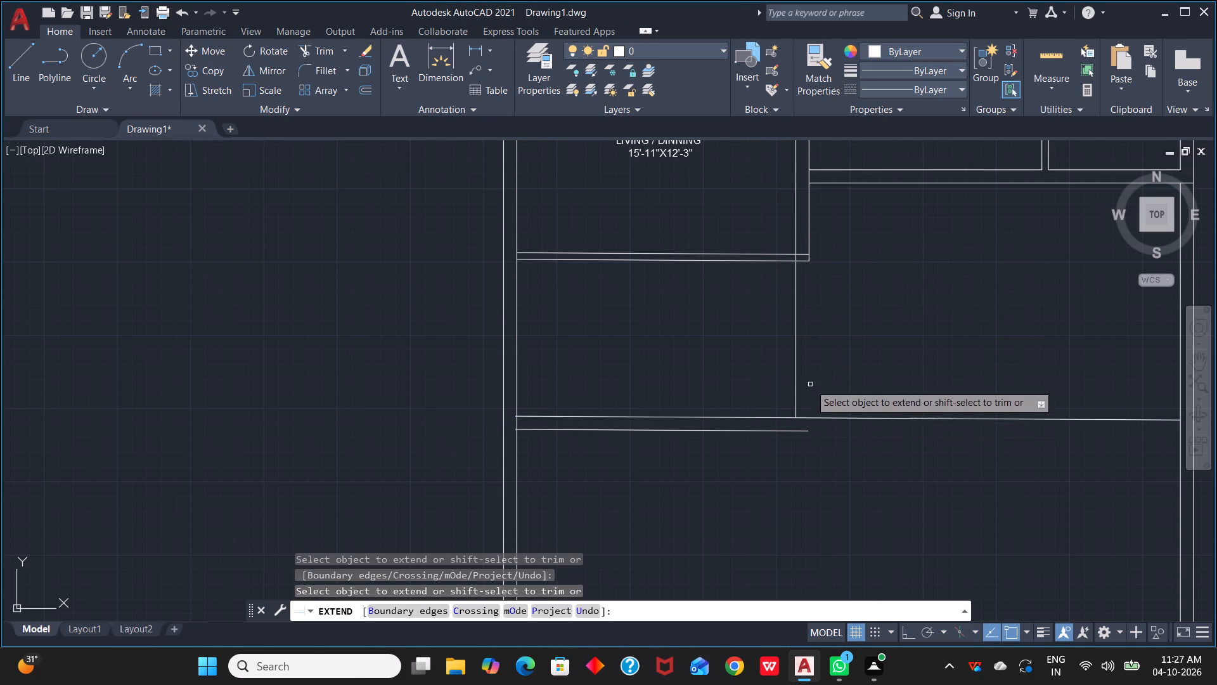
pyautogui.click(808, 233)
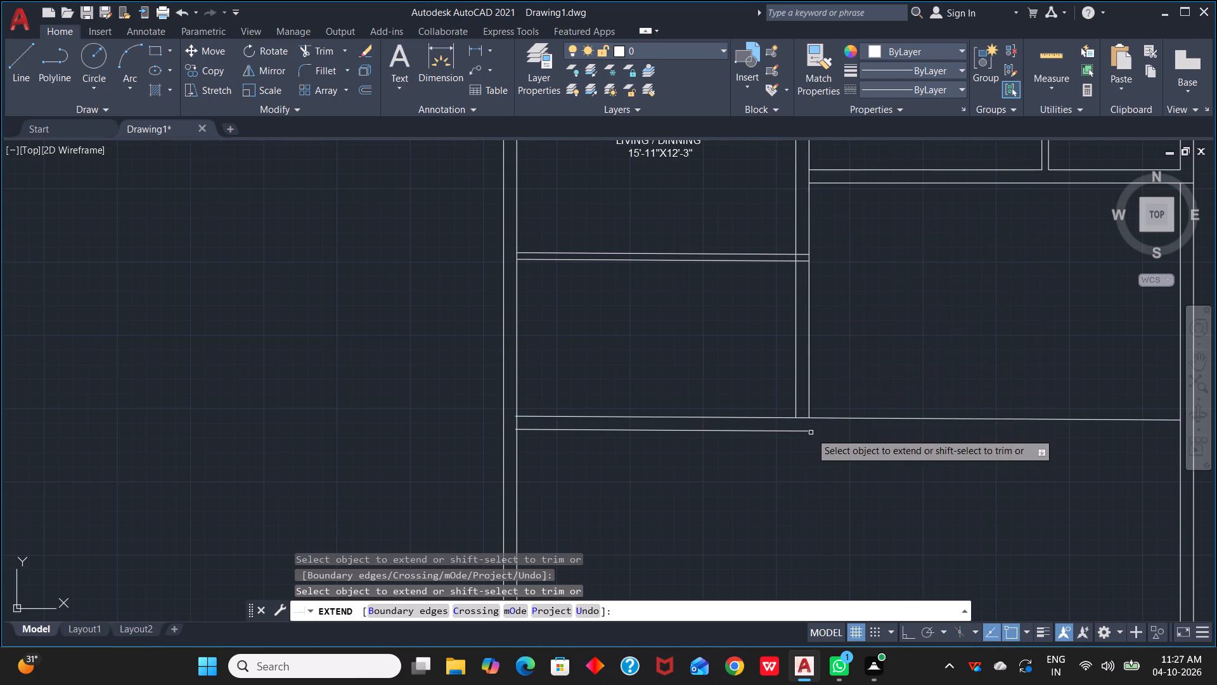
pyautogui.click(799, 432)
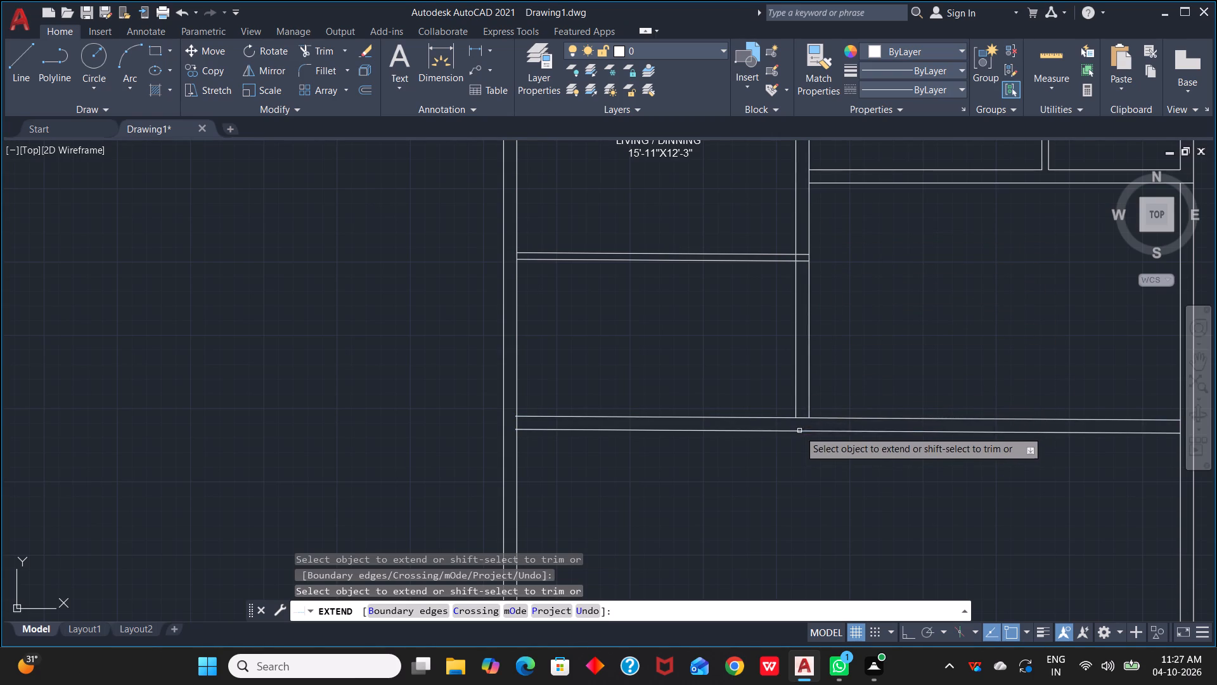
pyautogui.click(797, 386)
pyautogui.click(809, 388)
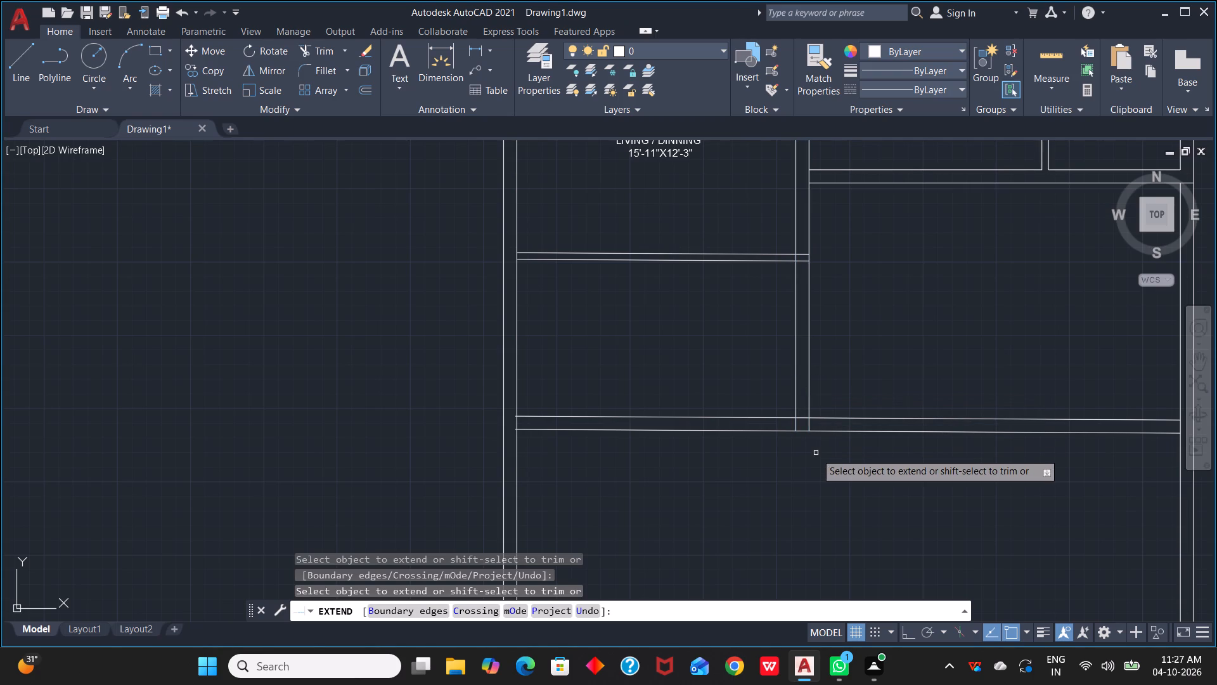
pyautogui.press('Escape')
pyautogui.press('Escape')
# Trim both lower wall lines where they run past the new room's right-hand wall.
pyautogui.press('t')
pyautogui.write('R')
pyautogui.press('space')
pyautogui.moveTo(877, 365); pyautogui.dragTo(860, 471)
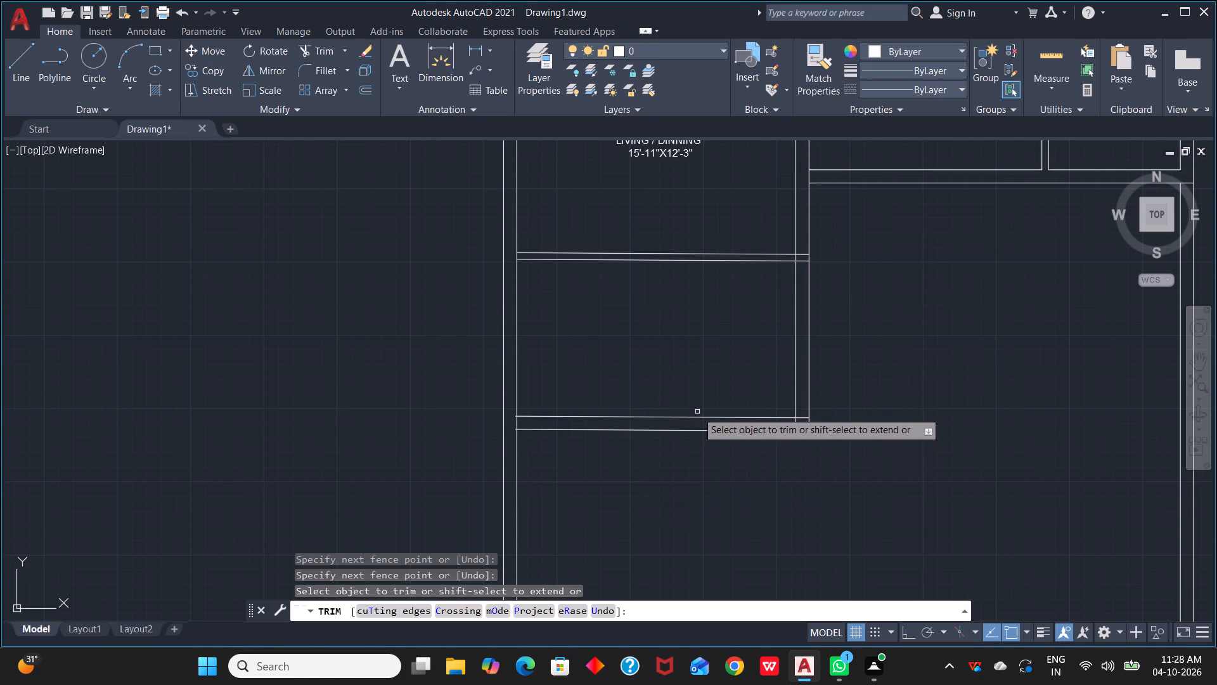
pyautogui.press('Escape')
pyautogui.press('Escape')
# Set the Offset distance to 5'.
pyautogui.press('o')
pyautogui.press('space')
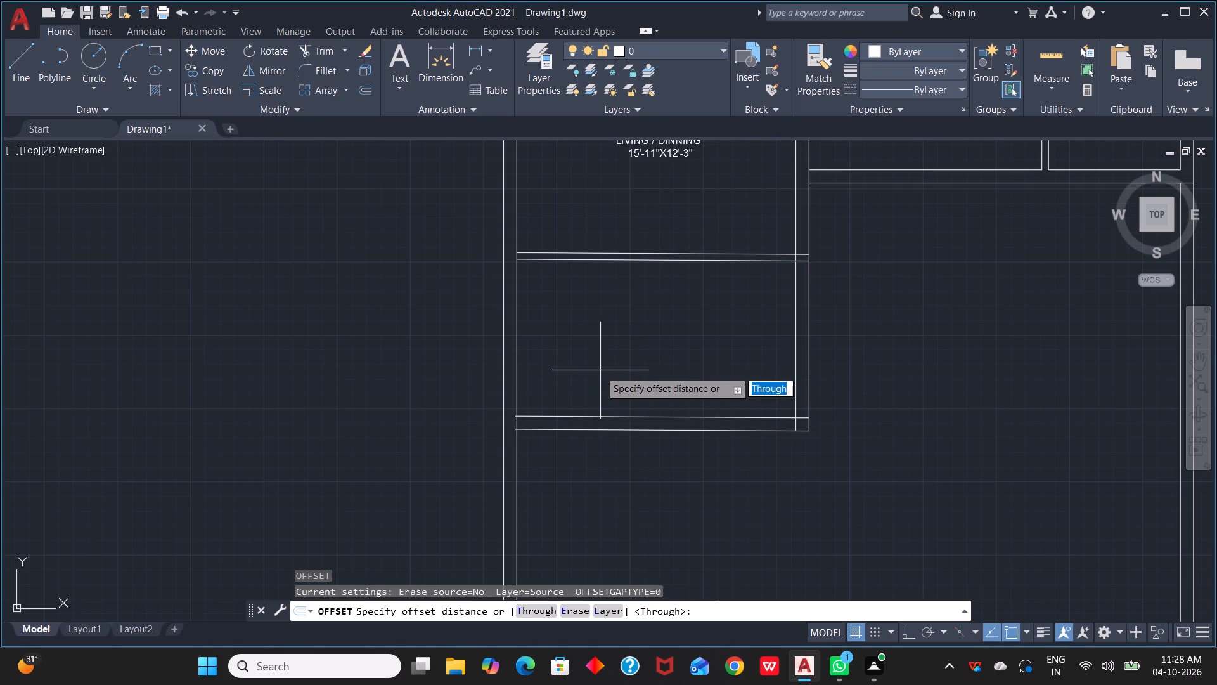
pyautogui.write("5'")
pyautogui.press('Return')
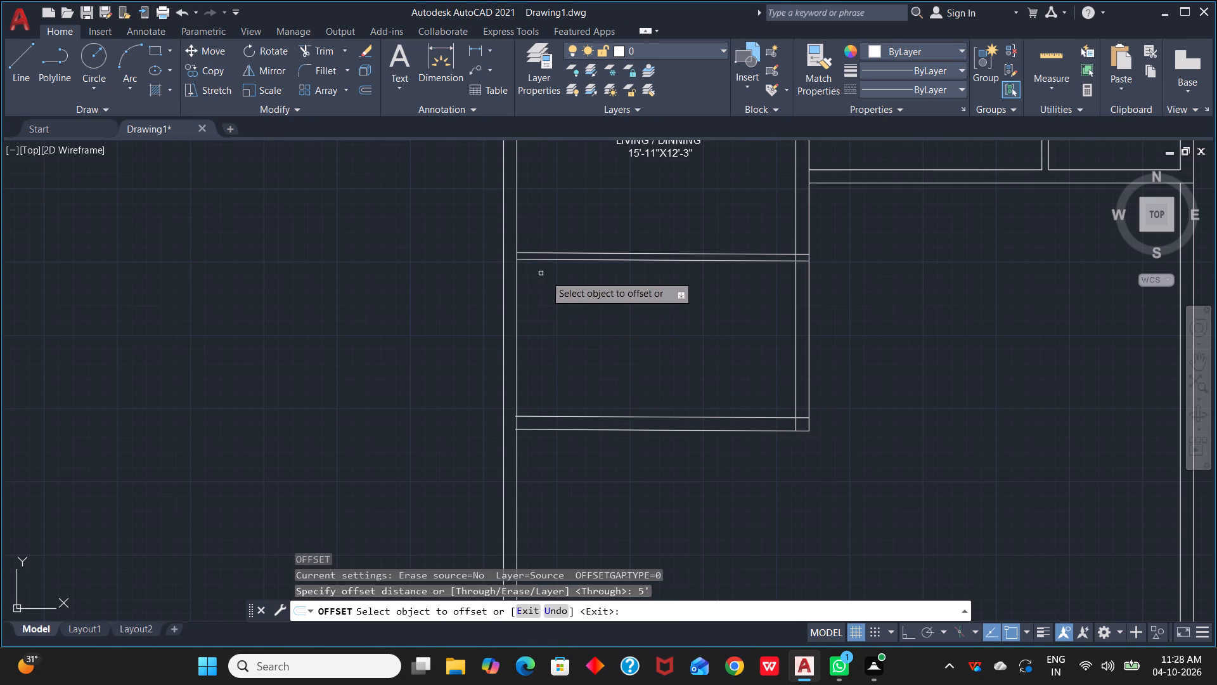
pyautogui.press('Escape')
# Trim the left outer wall's inner line between the paired lines of the new room's upper and lower walls.
pyautogui.write('TR')
pyautogui.press('space')
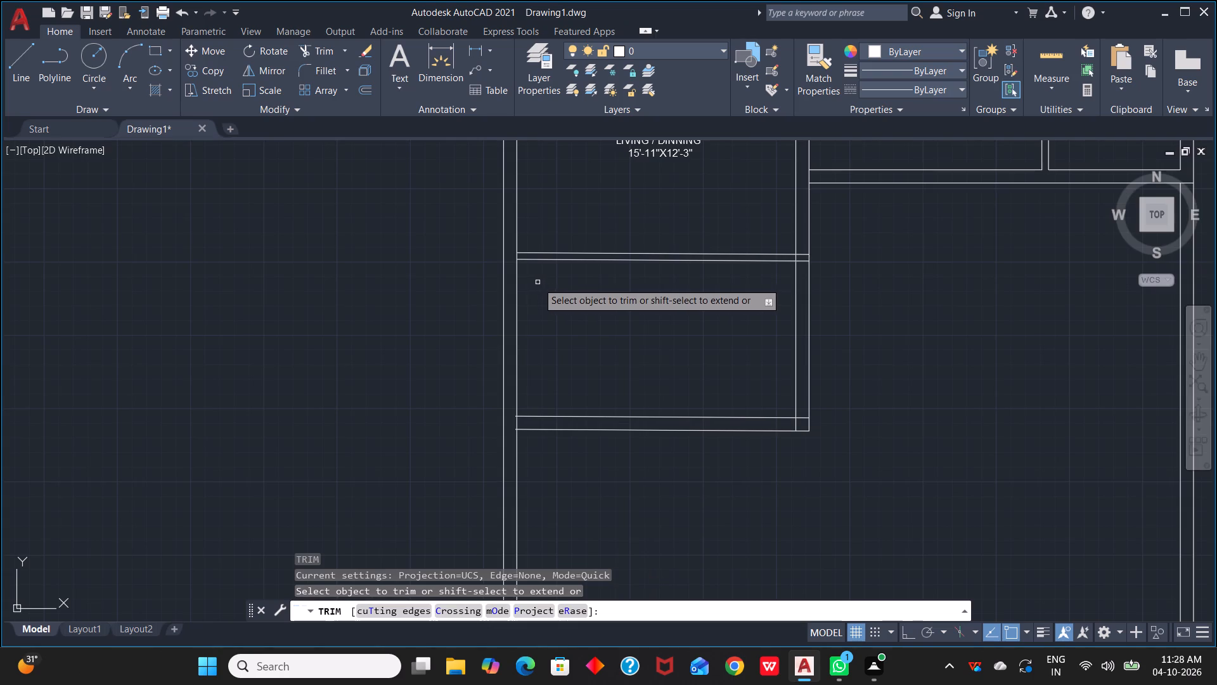
pyautogui.scroll(2, 534, 278)
pyautogui.click(488, 223)
pyautogui.scroll(-3, 596, 327)
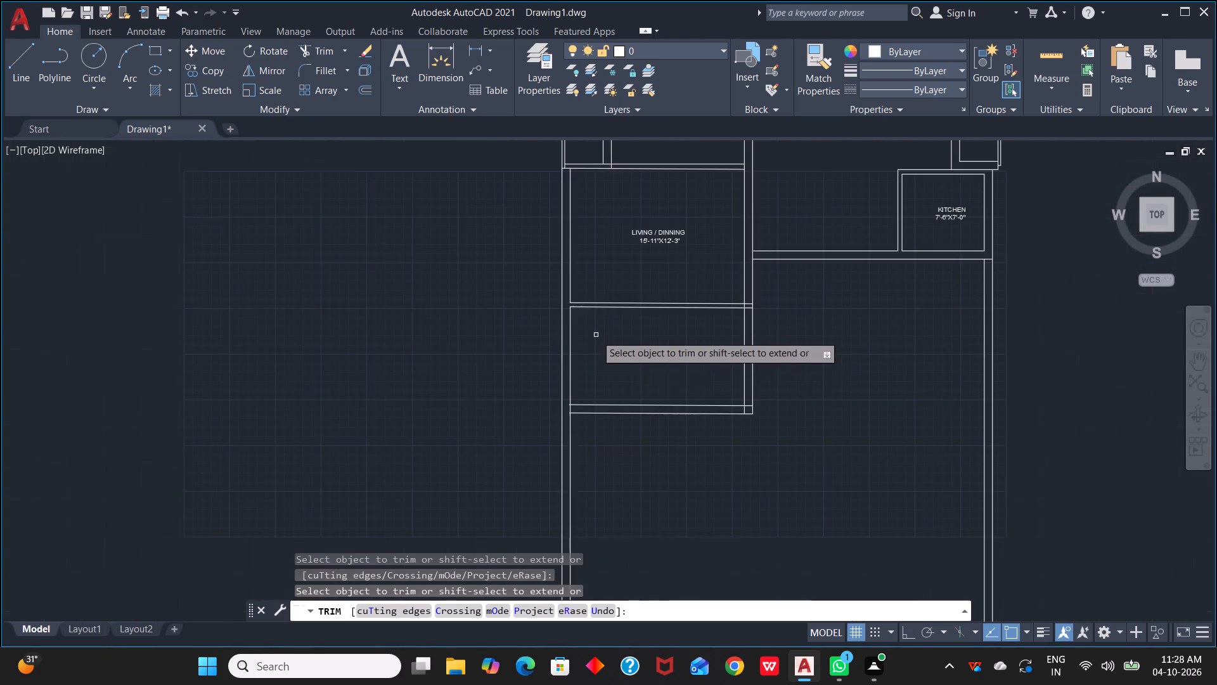
pyautogui.moveTo(603, 366); pyautogui.dragTo(709, 256, button='middle')
pyautogui.scroll(2, 703, 275)
pyautogui.click(633, 332)
pyautogui.scroll(-1, 692, 259)
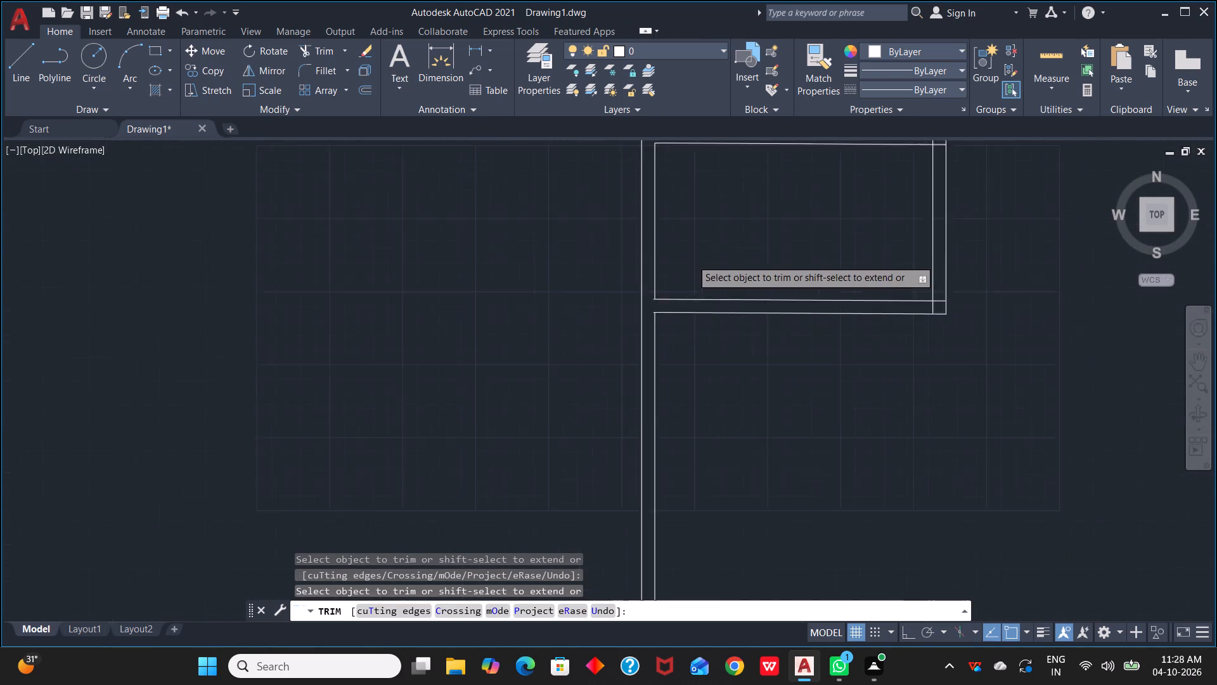
# Trim the two short stubs of the lower wall lines that project into the left outer wall.
pyautogui.scroll(-1, 692, 259)
pyautogui.scroll(4, 681, 274)
pyautogui.scroll(1, 580, 336)
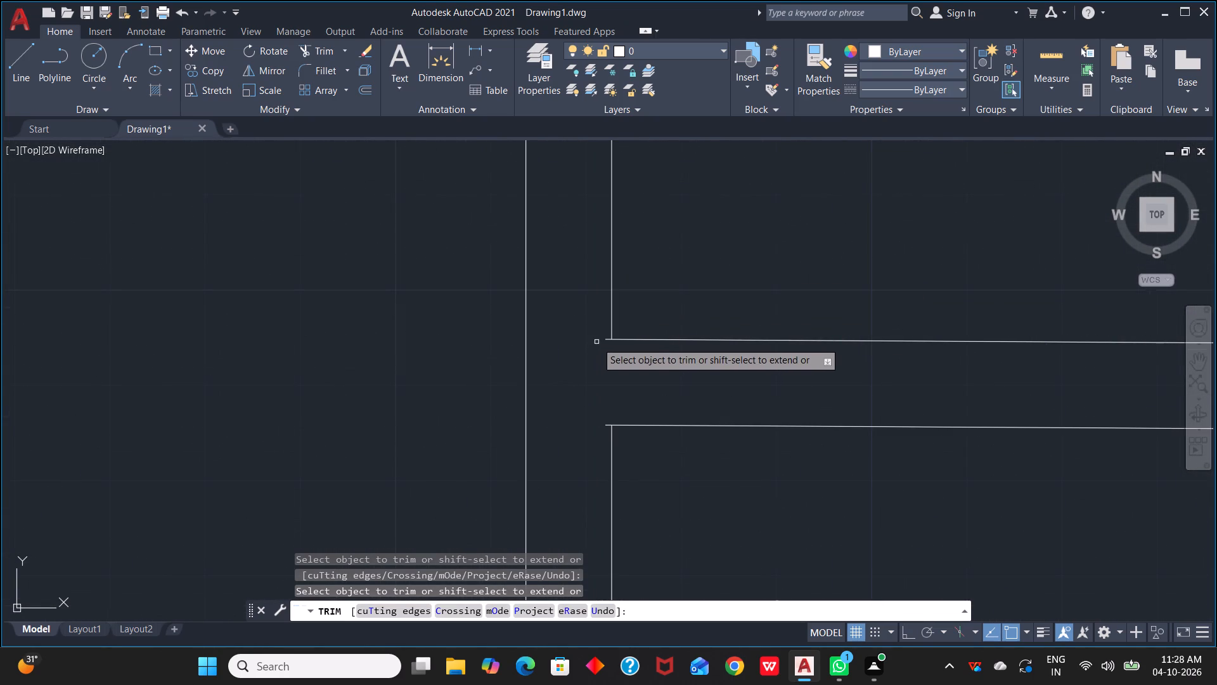
pyautogui.click(604, 339)
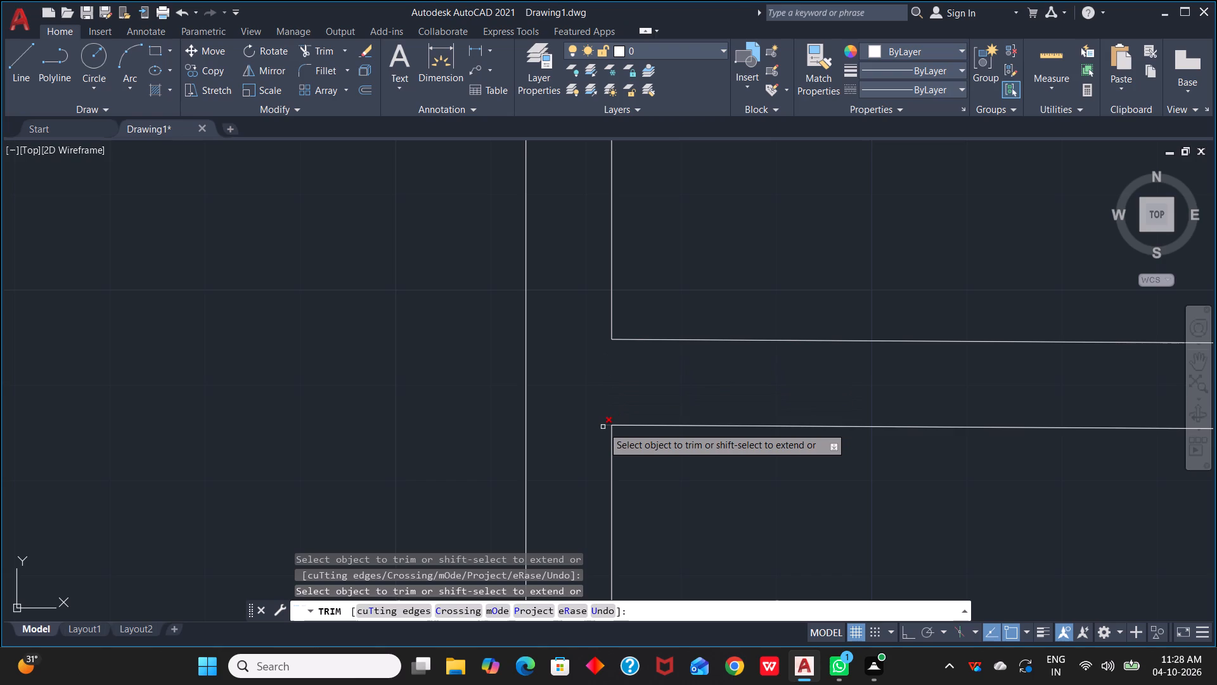
pyautogui.click(607, 424)
pyautogui.scroll(-2, 705, 387)
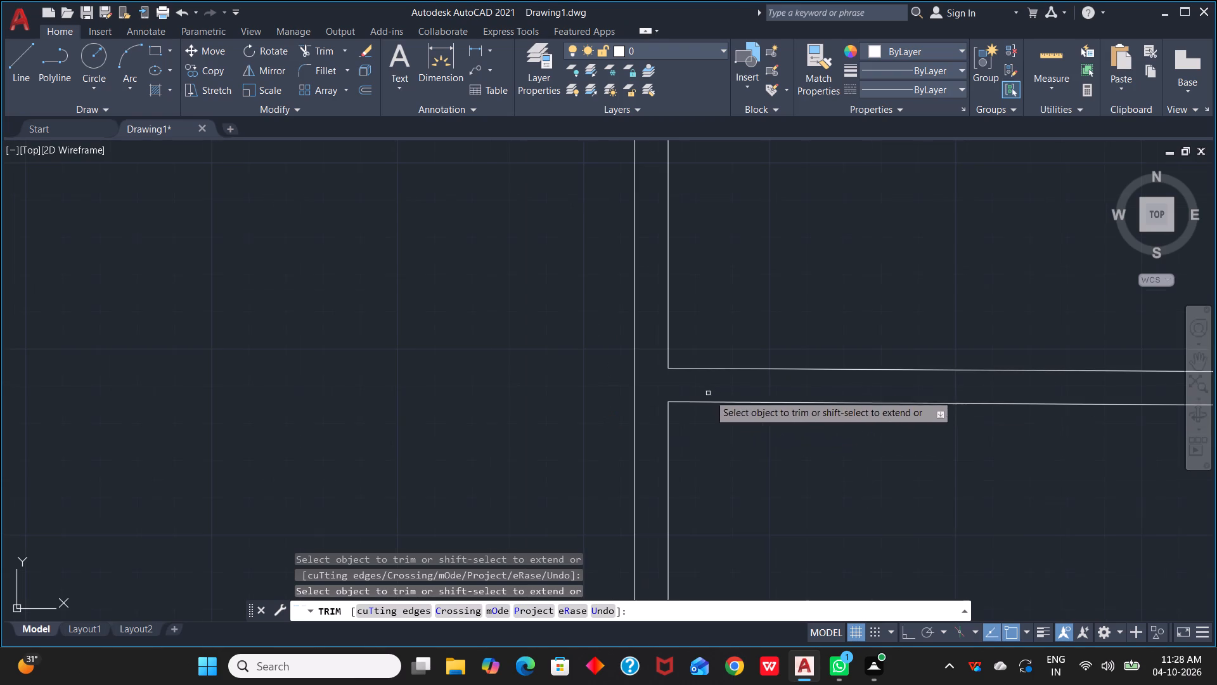
pyautogui.scroll(-2, 1051, 443)
pyautogui.moveTo(1046, 442); pyautogui.dragTo(798, 442, button='middle')
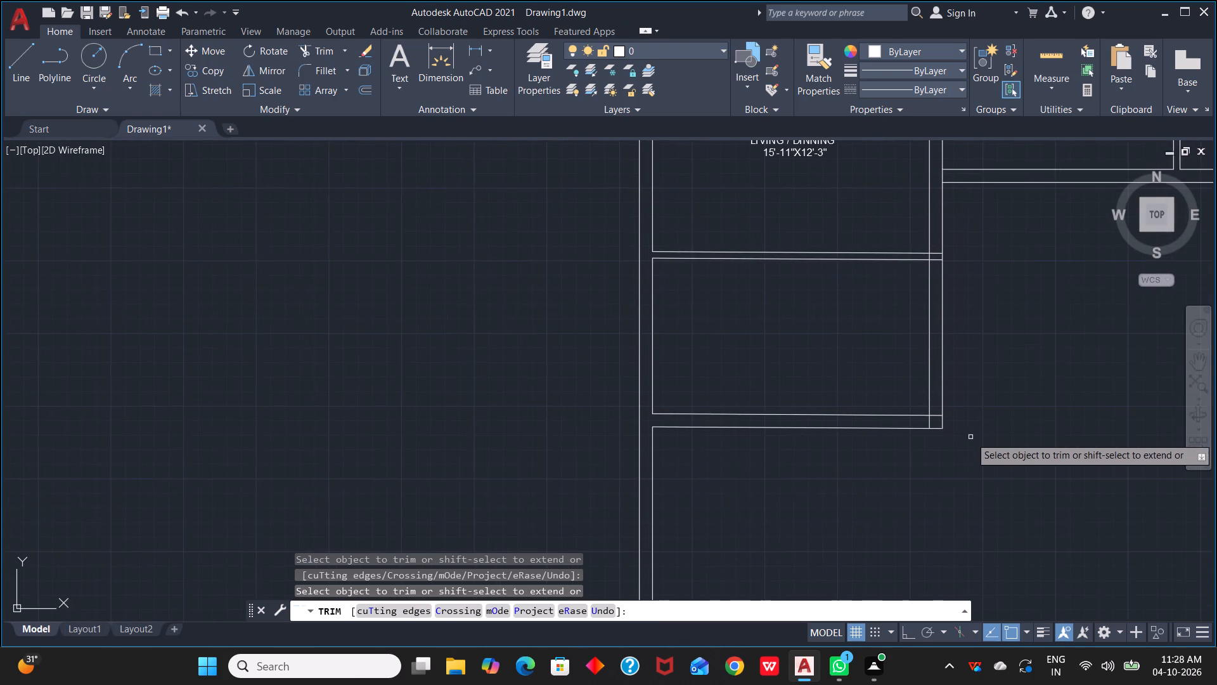
pyautogui.scroll(2, 968, 430)
pyautogui.scroll(-2, 962, 408)
pyautogui.moveTo(741, 363); pyautogui.dragTo(776, 380, button='middle')
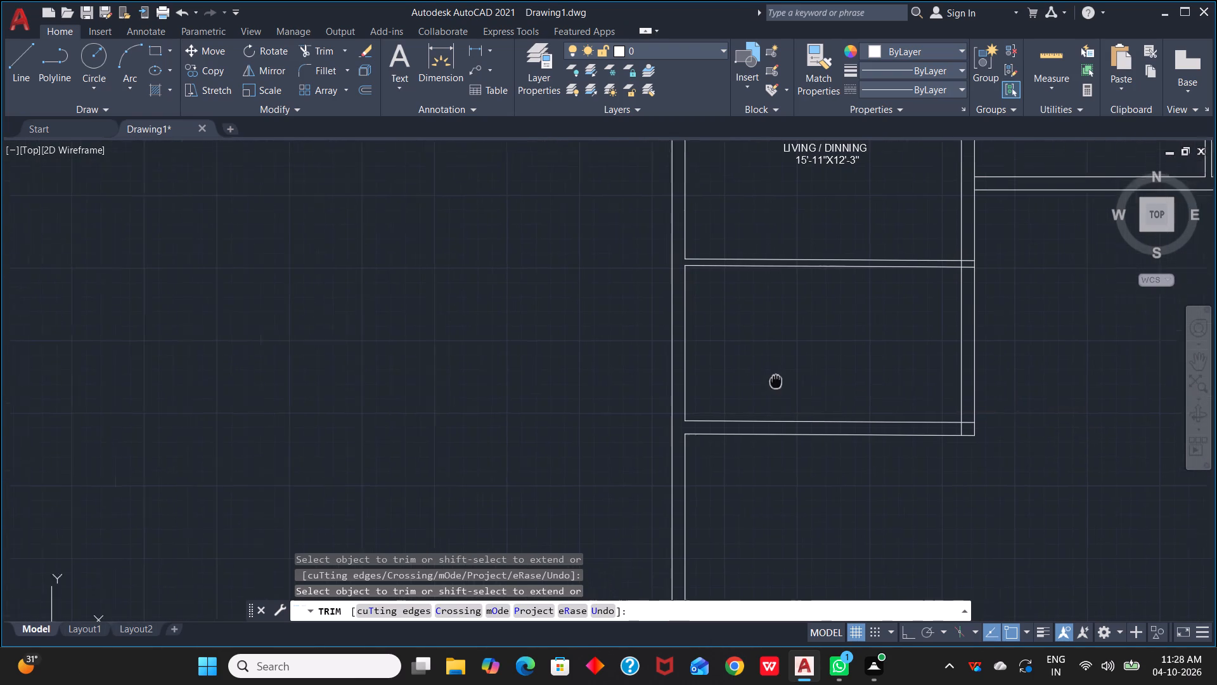
pyautogui.moveTo(776, 380); pyautogui.dragTo(821, 391, button='middle')
pyautogui.press('Escape')
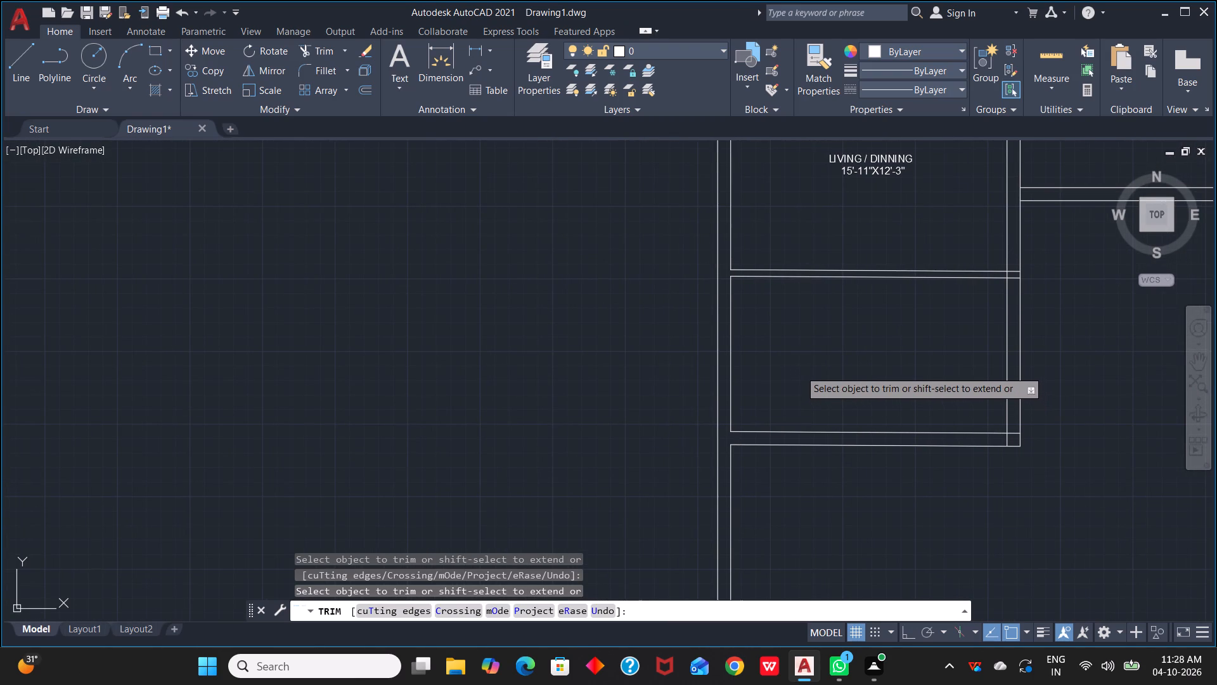
# Offset the new room's left inner wall line 5' to the right.
pyautogui.write('O')
pyautogui.press('space')
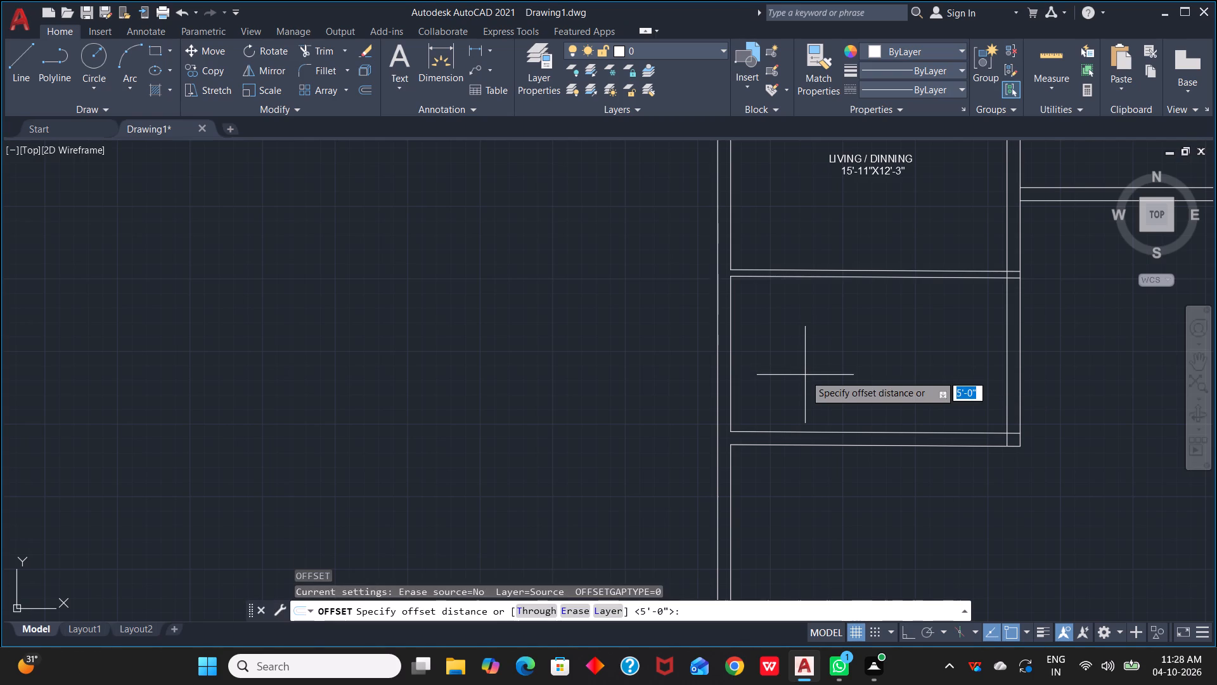
pyautogui.press('space')
pyautogui.click(733, 362)
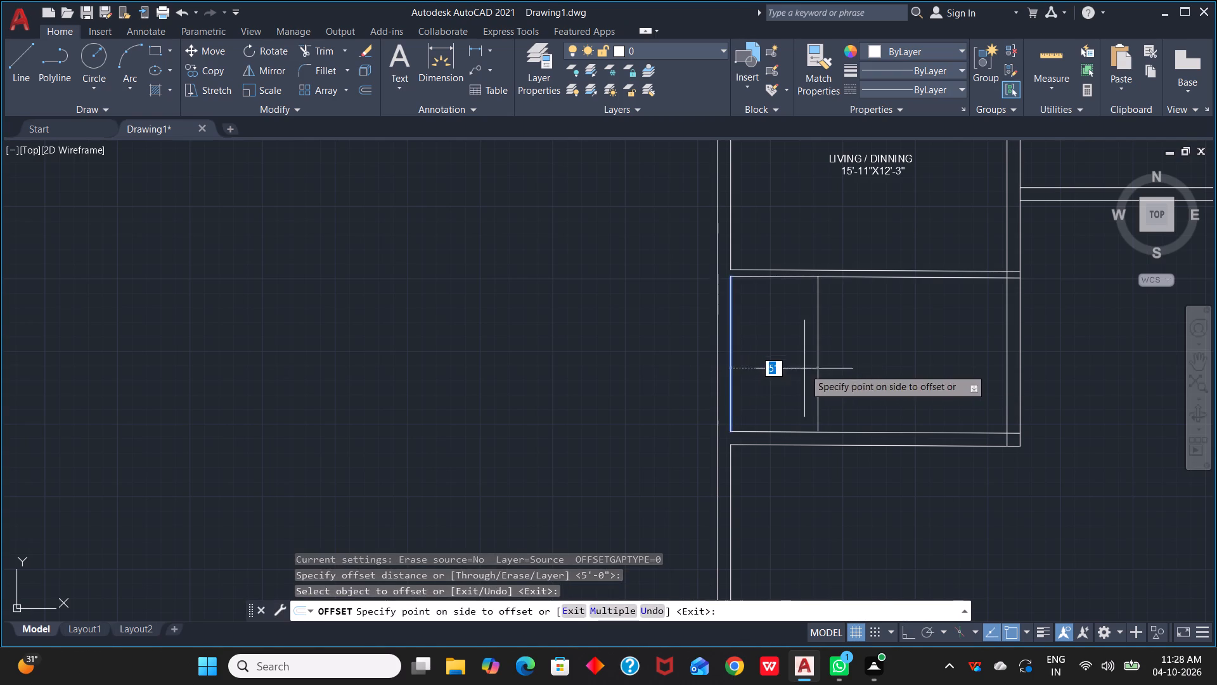
pyautogui.click(804, 369)
# Offset the new vertical line 4.5" to the right to form the partition wall's thickness.
pyautogui.click(818, 360)
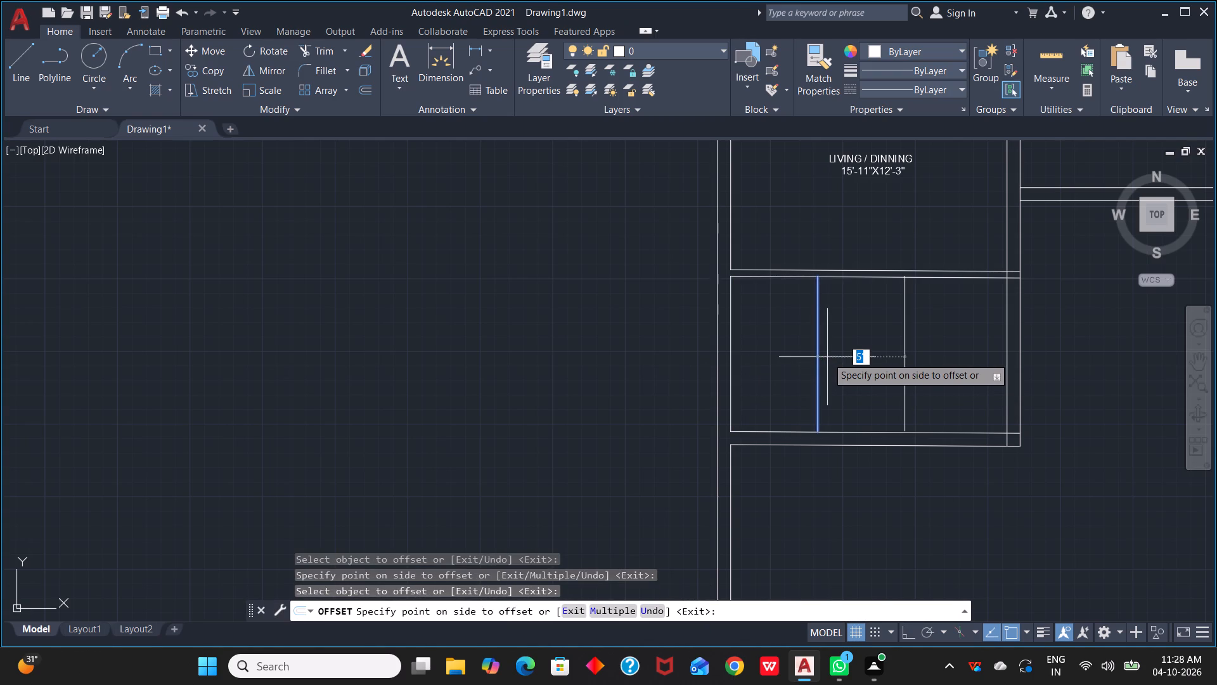
pyautogui.write('4.5"')
pyautogui.press('space')
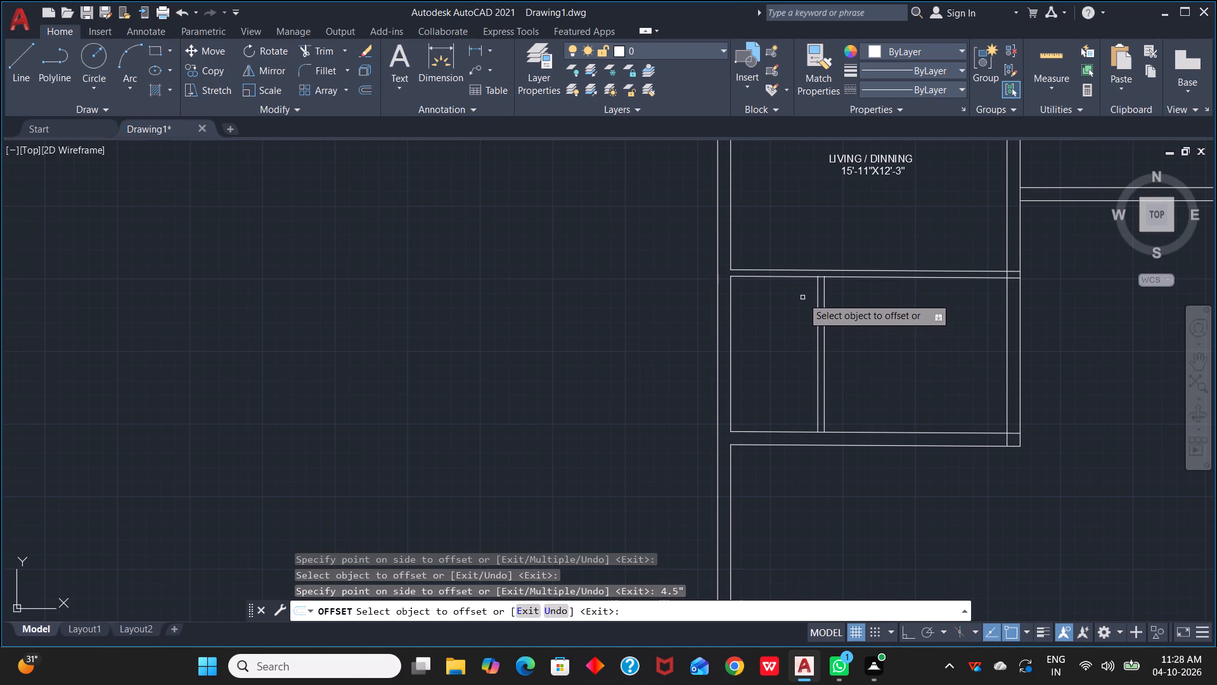
pyautogui.click(788, 279)
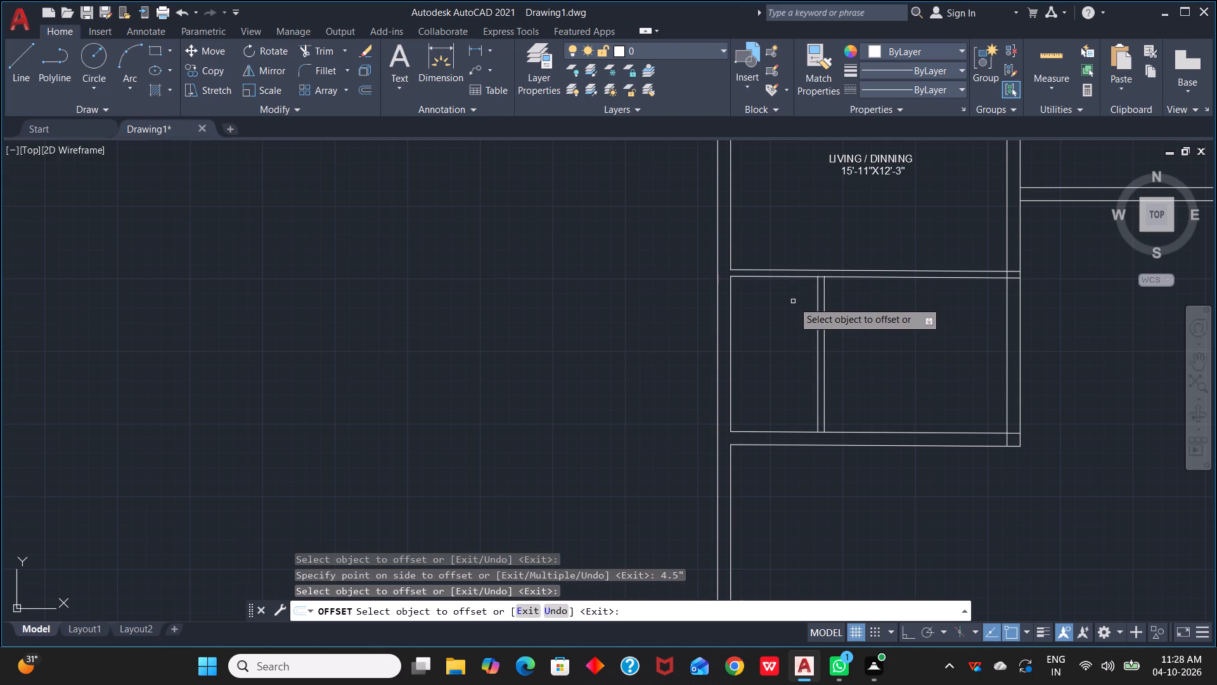
pyautogui.press('Escape')
# Offset the lower line of the new room's upper wall 5'1.5" downward.
pyautogui.press('o')
pyautogui.press('space')
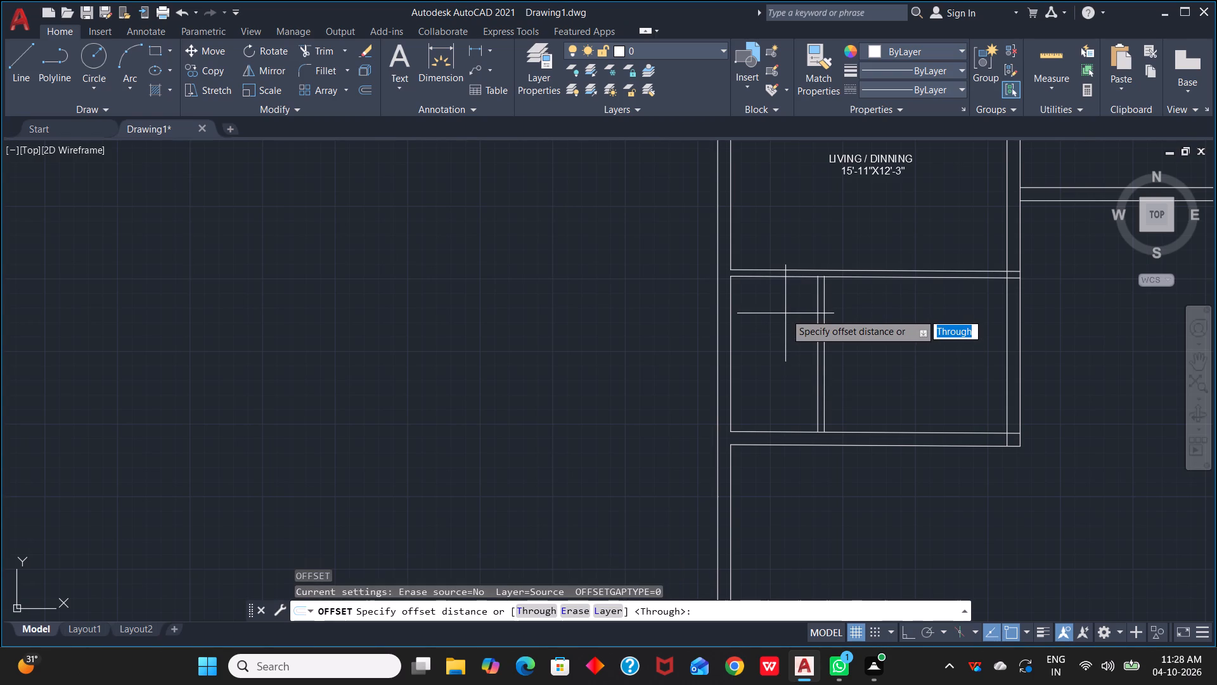
pyautogui.press('5')
pyautogui.press("'")
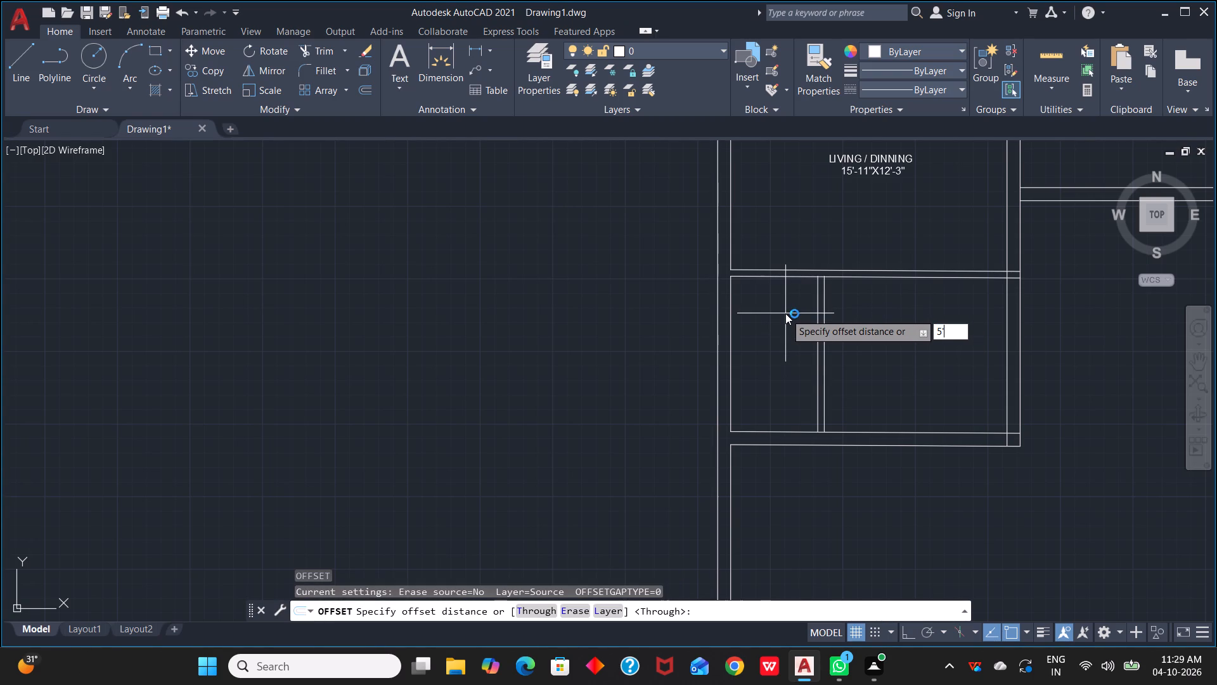
pyautogui.write('1.5"')
pyautogui.press('space')
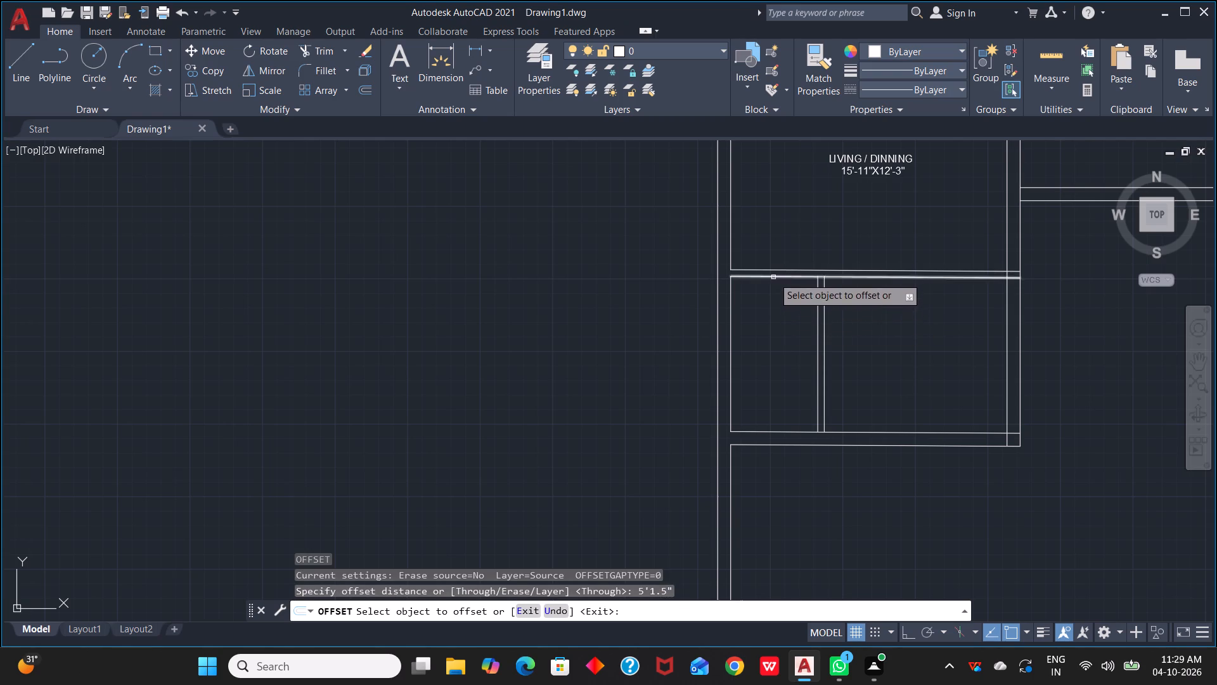
pyautogui.click(773, 277)
pyautogui.click(773, 306)
# Offset the new horizontal line 4.5" downward to form the cross partition's thickness.
pyautogui.click(773, 365)
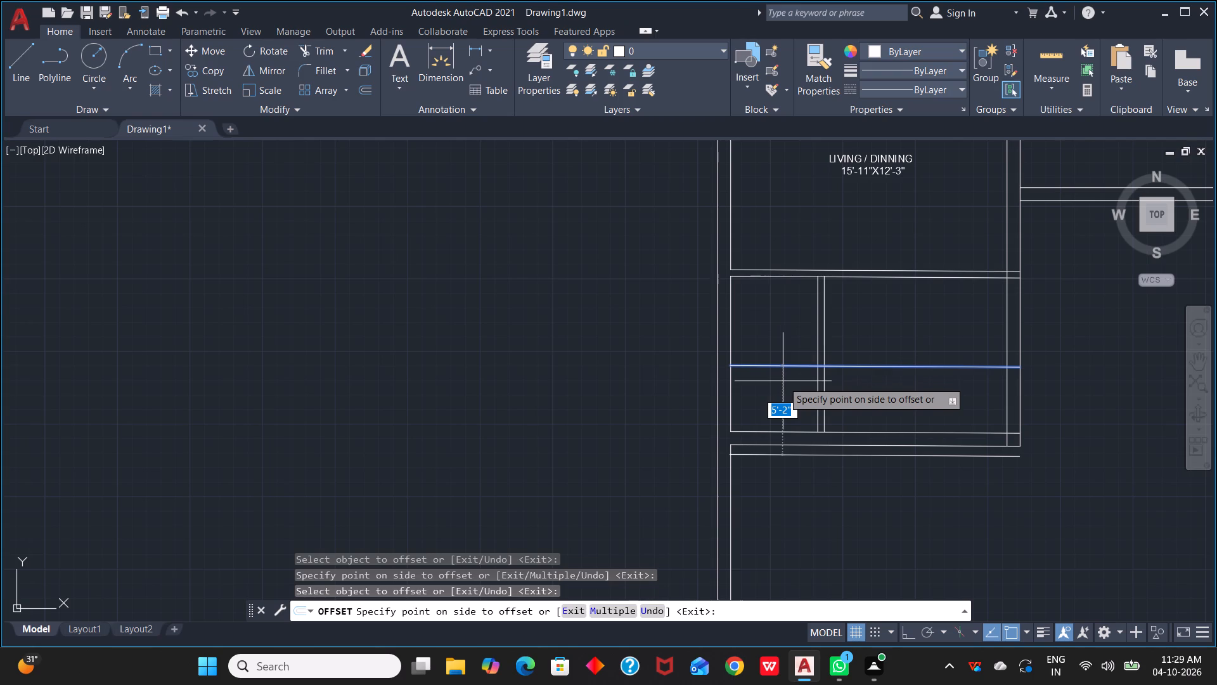
pyautogui.press('9')
pyautogui.press('BackSpace')
pyautogui.write('4.5"')
pyautogui.press('Return')
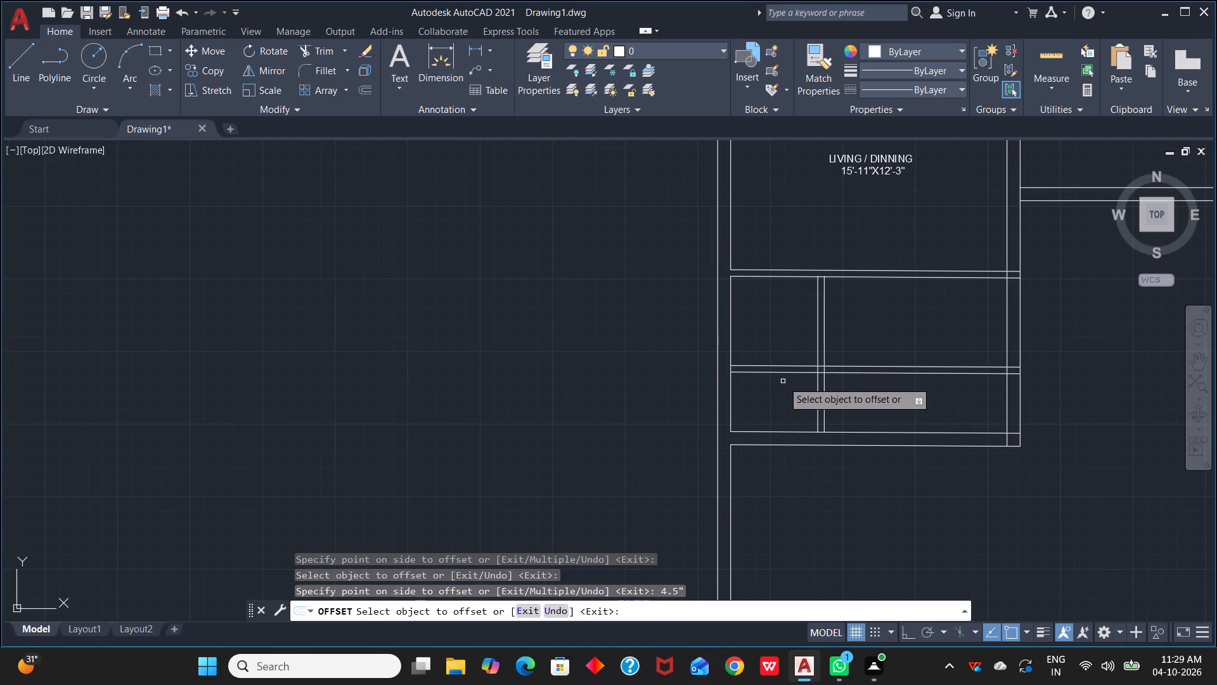
pyautogui.press('t')
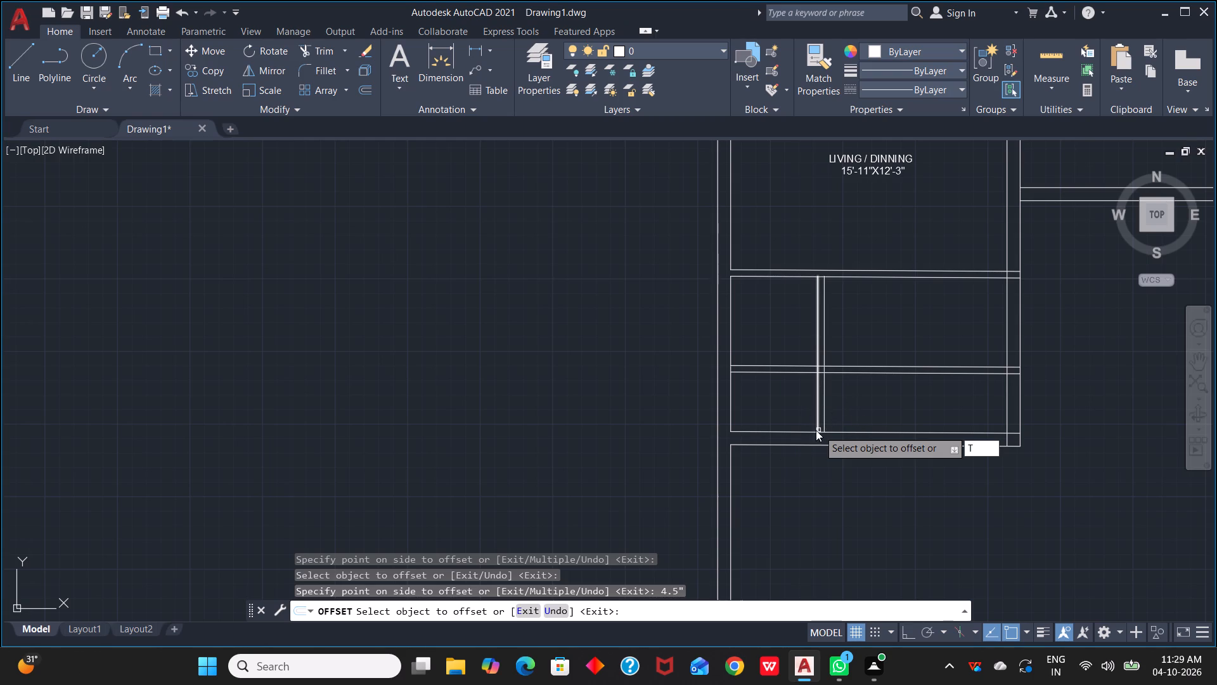
pyautogui.press('Escape')
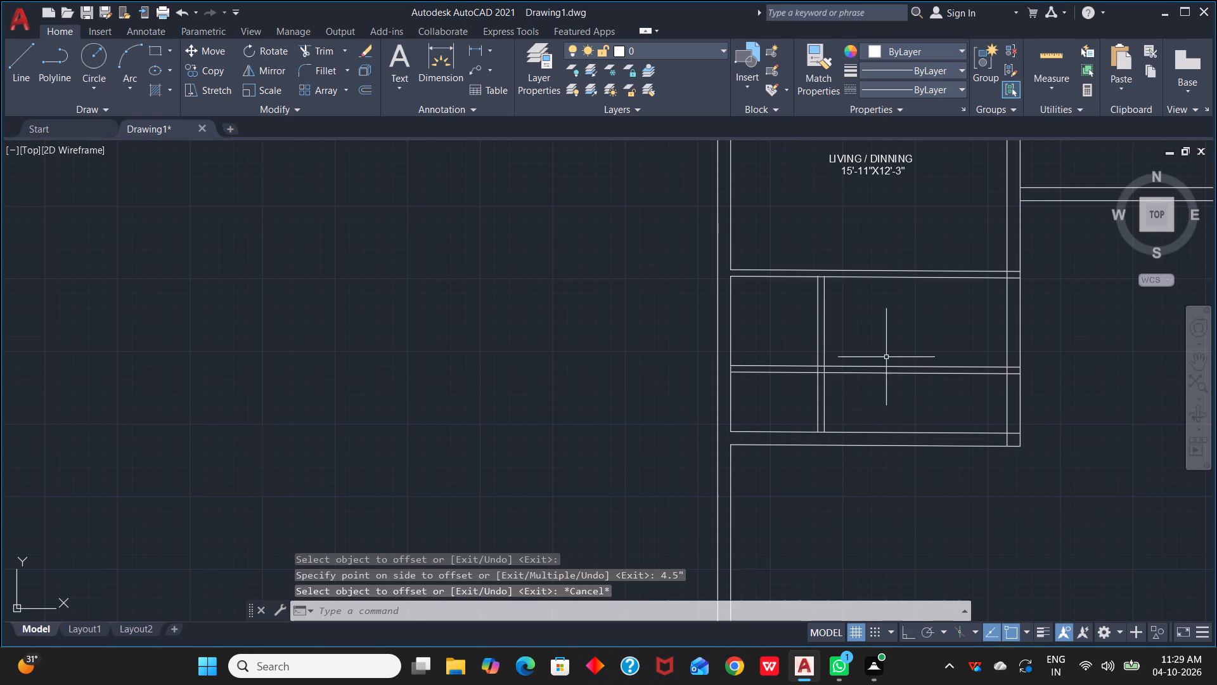
# Trim the cross partition lines right of the vertical partition, the vertical's left line below them, and its right line between them.
pyautogui.write('TR')
pyautogui.press('space')
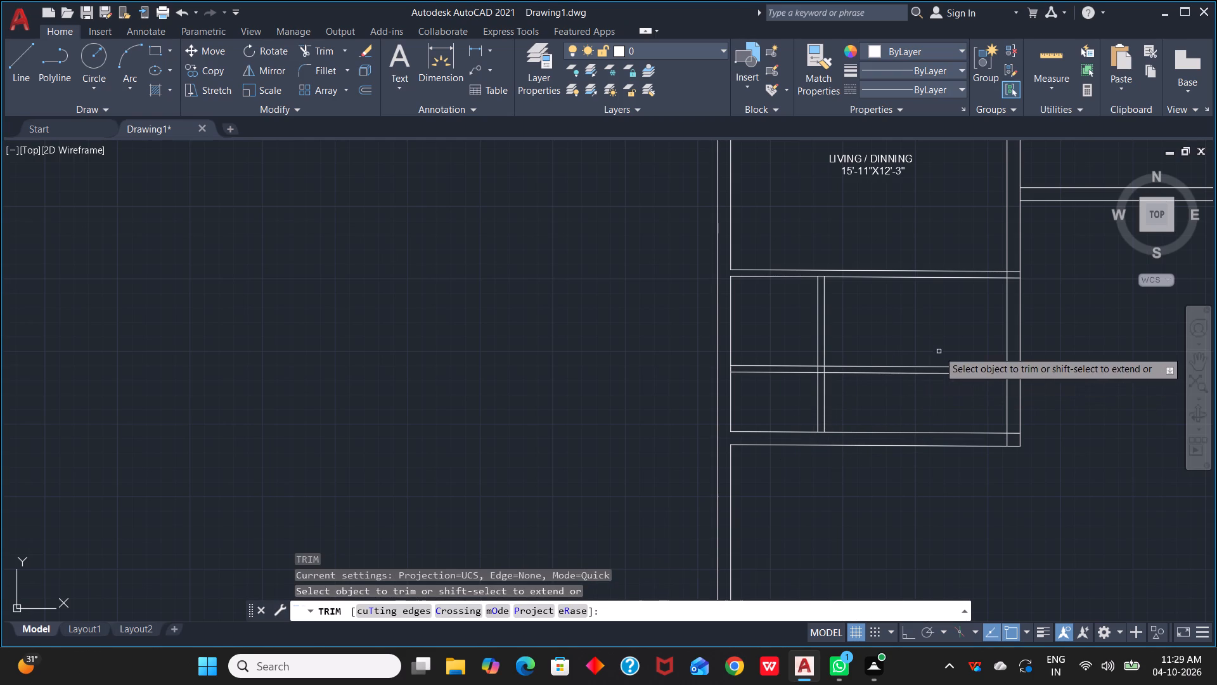
pyautogui.moveTo(939, 343); pyautogui.dragTo(903, 396)
pyautogui.click(816, 402)
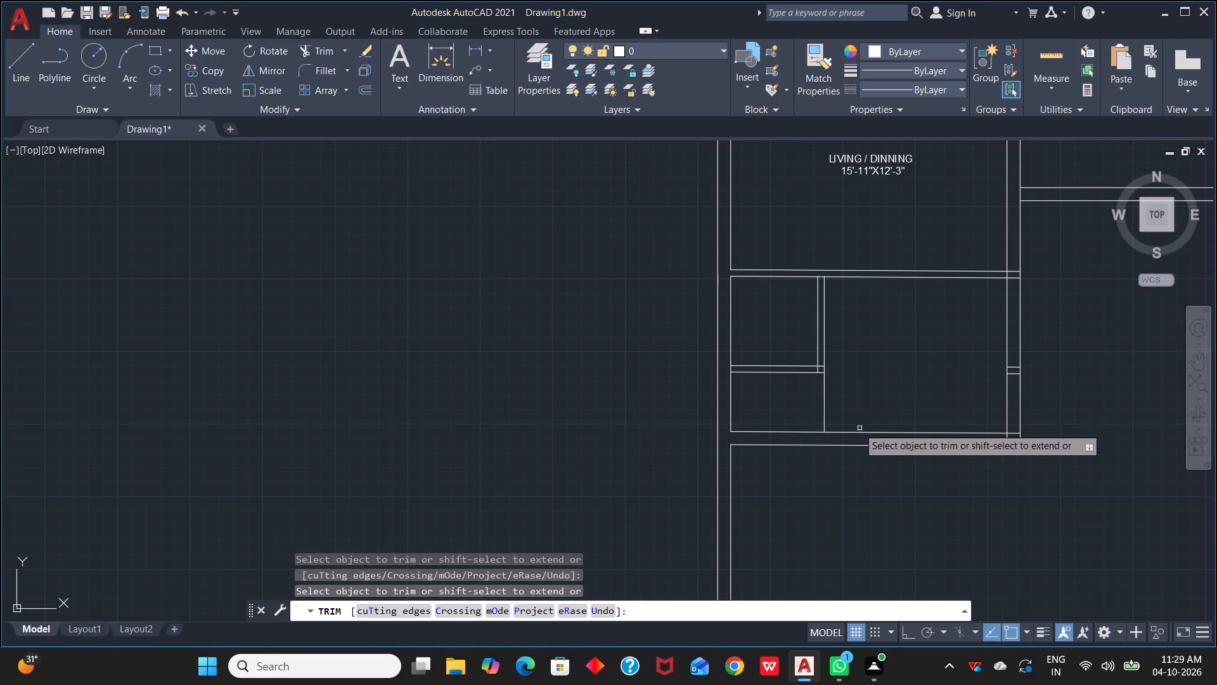
pyautogui.scroll(3, 832, 376)
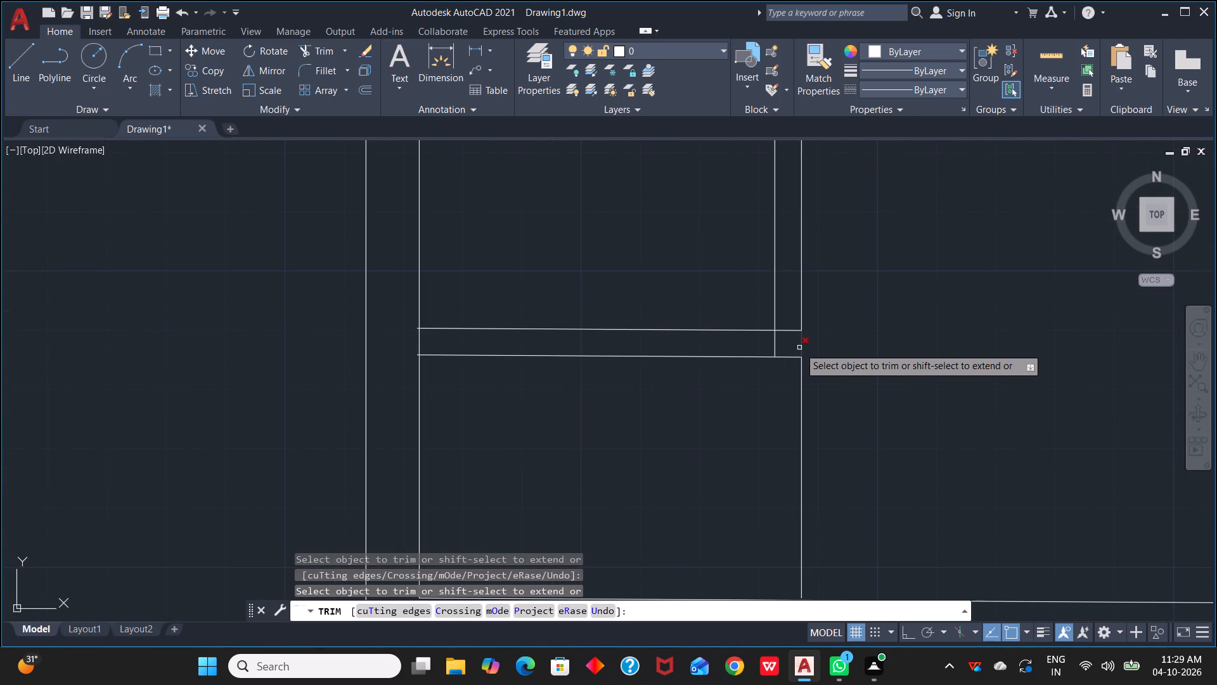
pyautogui.click(799, 348)
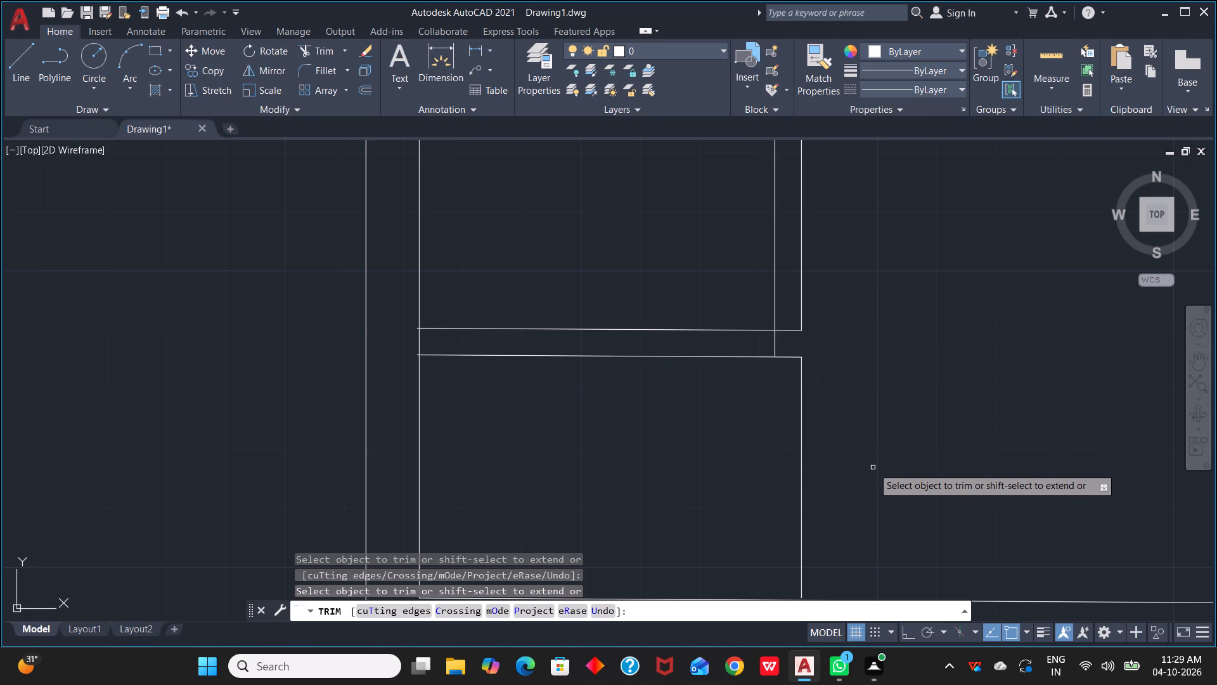
pyautogui.press('Escape')
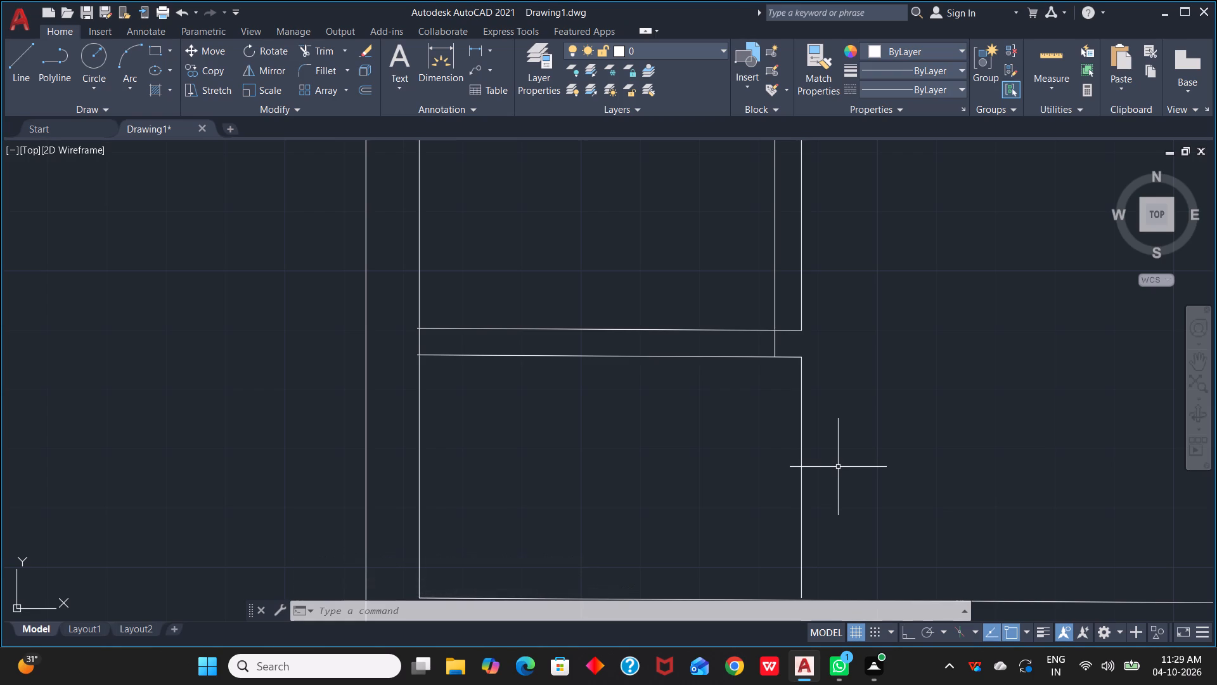
# Offset the vertical line below the cross partition's right end 3' to the left.
pyautogui.write('O')
pyautogui.press('space')
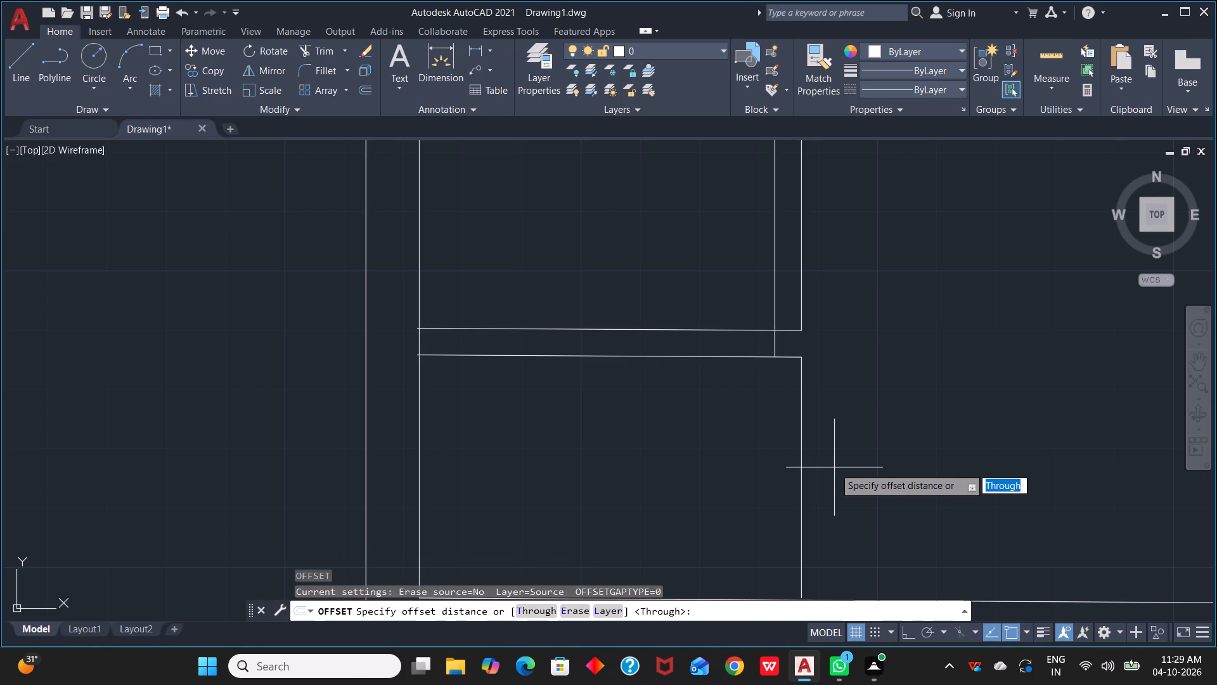
pyautogui.press('3')
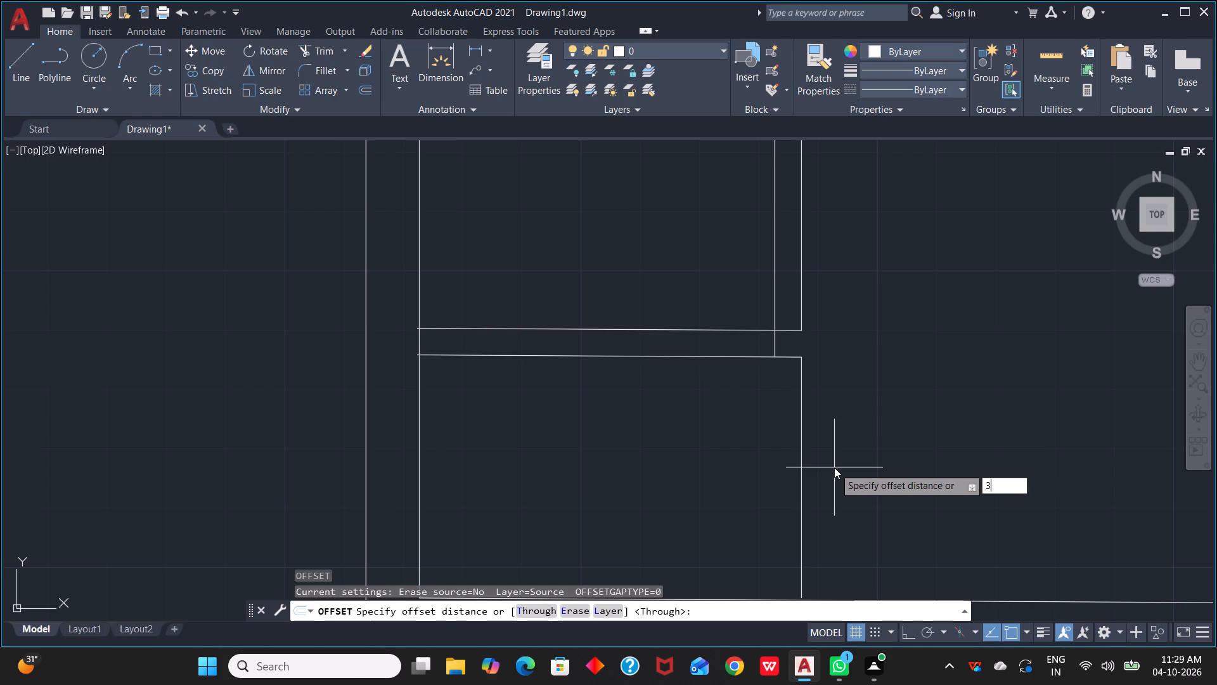
pyautogui.press("'")
pyautogui.press('Return')
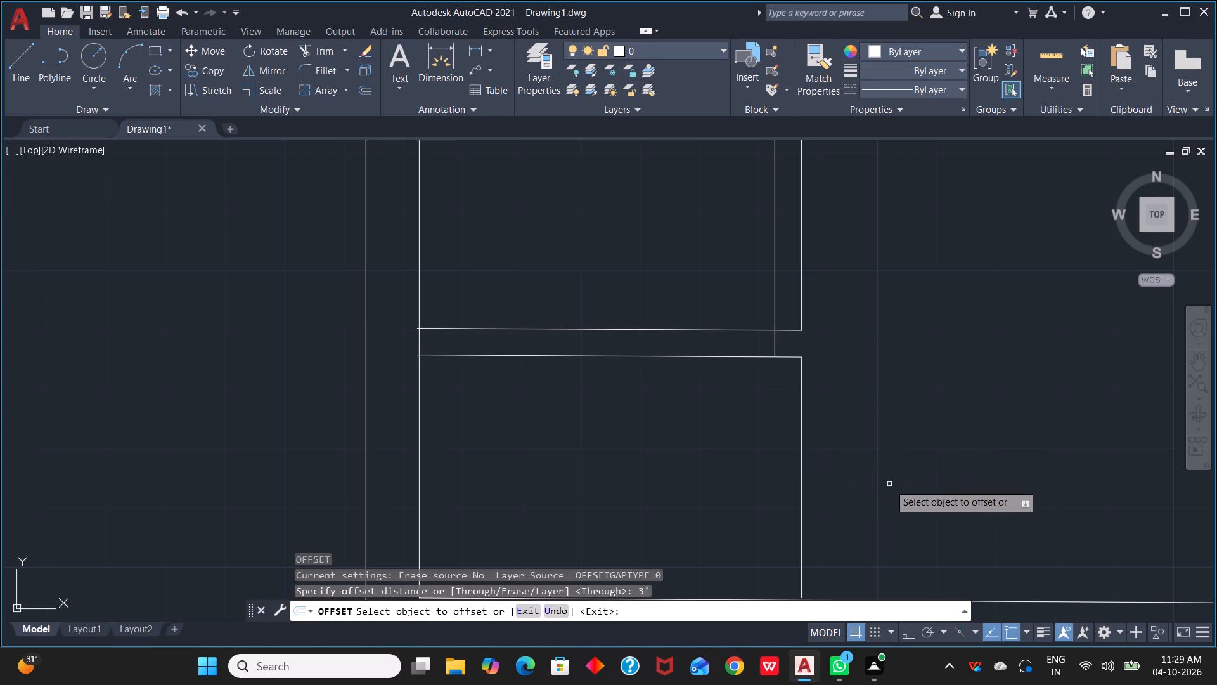
pyautogui.click(801, 499)
pyautogui.click(692, 512)
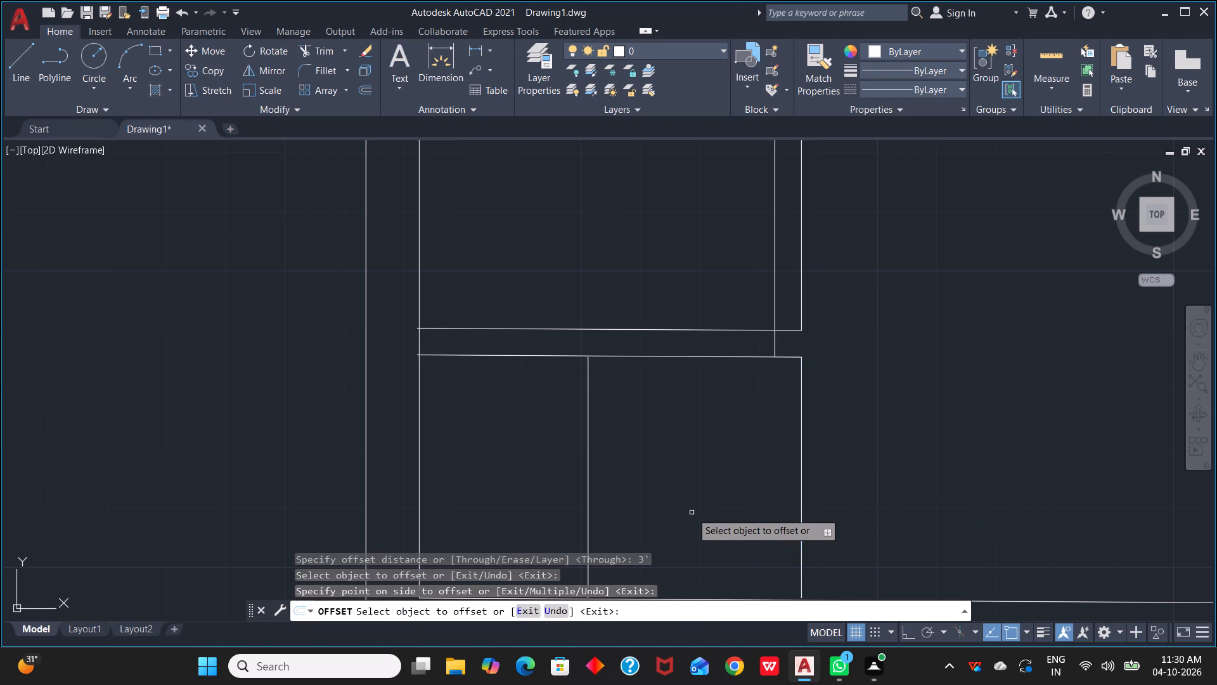
# Offset the new vertical line 9" to the left to form the wall thickness of the small lower space.
pyautogui.scroll(-2, 744, 481)
pyautogui.moveTo(744, 481); pyautogui.dragTo(882, 452, button='middle')
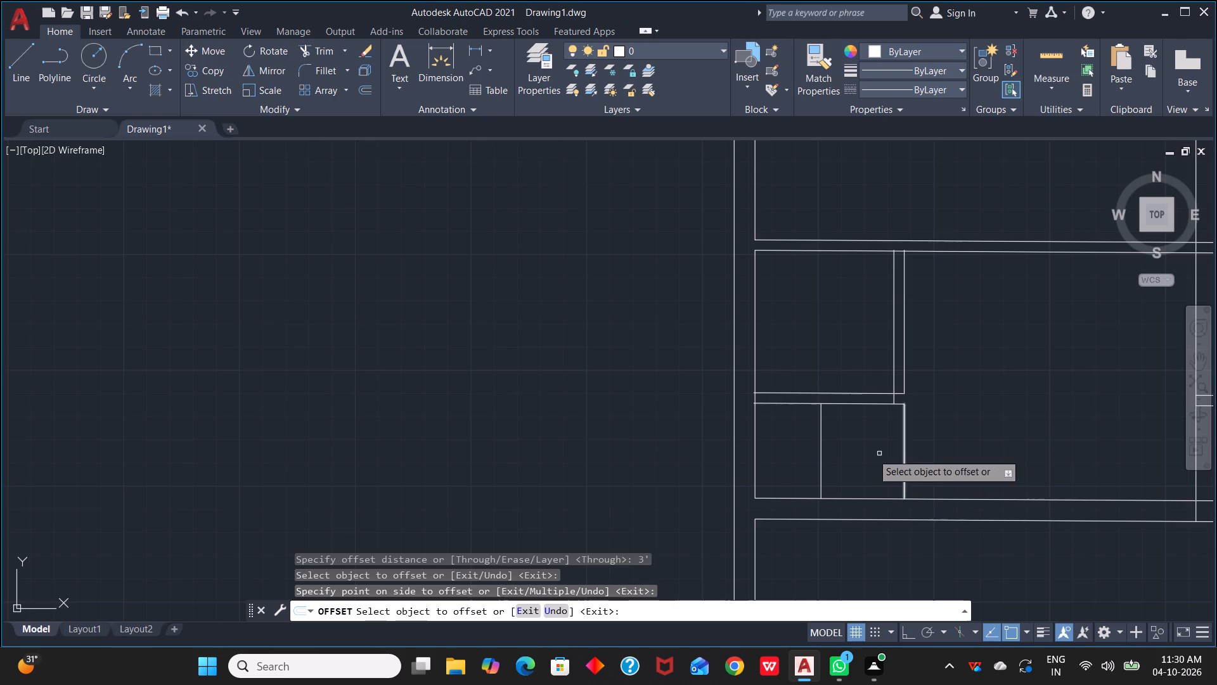
pyautogui.click(820, 453)
pyautogui.write('9"')
pyautogui.press('Return')
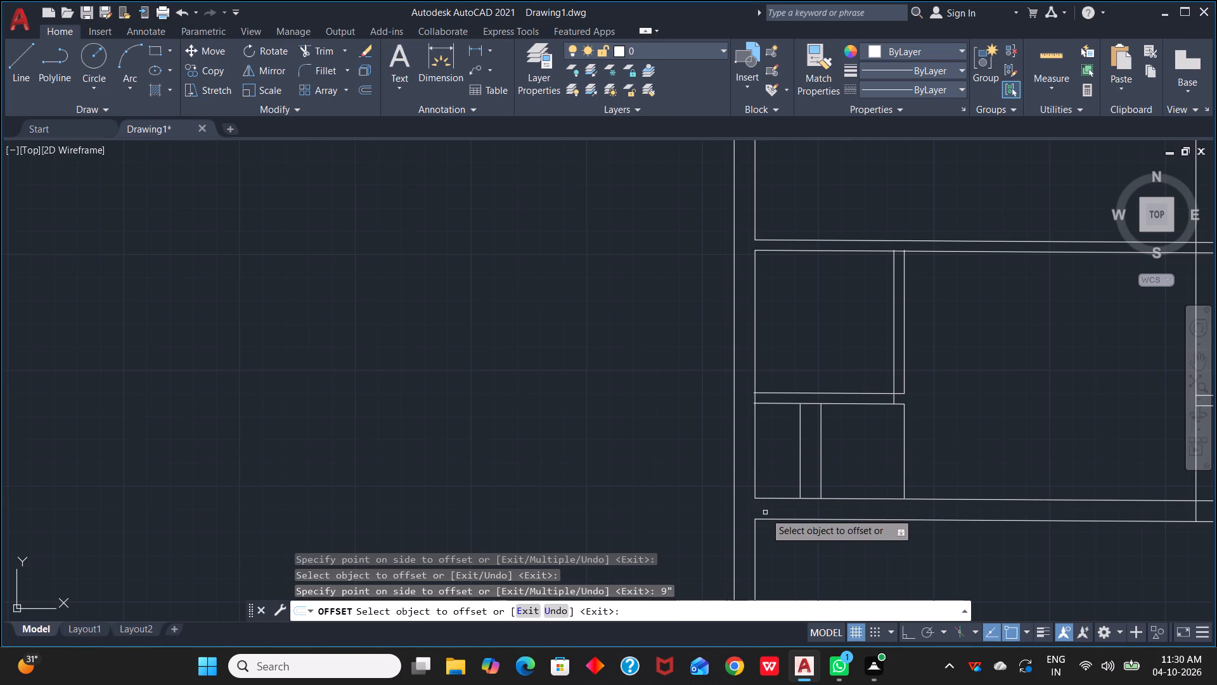
pyautogui.press('Escape')
pyautogui.press('Escape')
# Extend the lower wall's upper line and the cross partition's lower line to the left outer wall's outer line.
pyautogui.write('EX')
pyautogui.press('space')
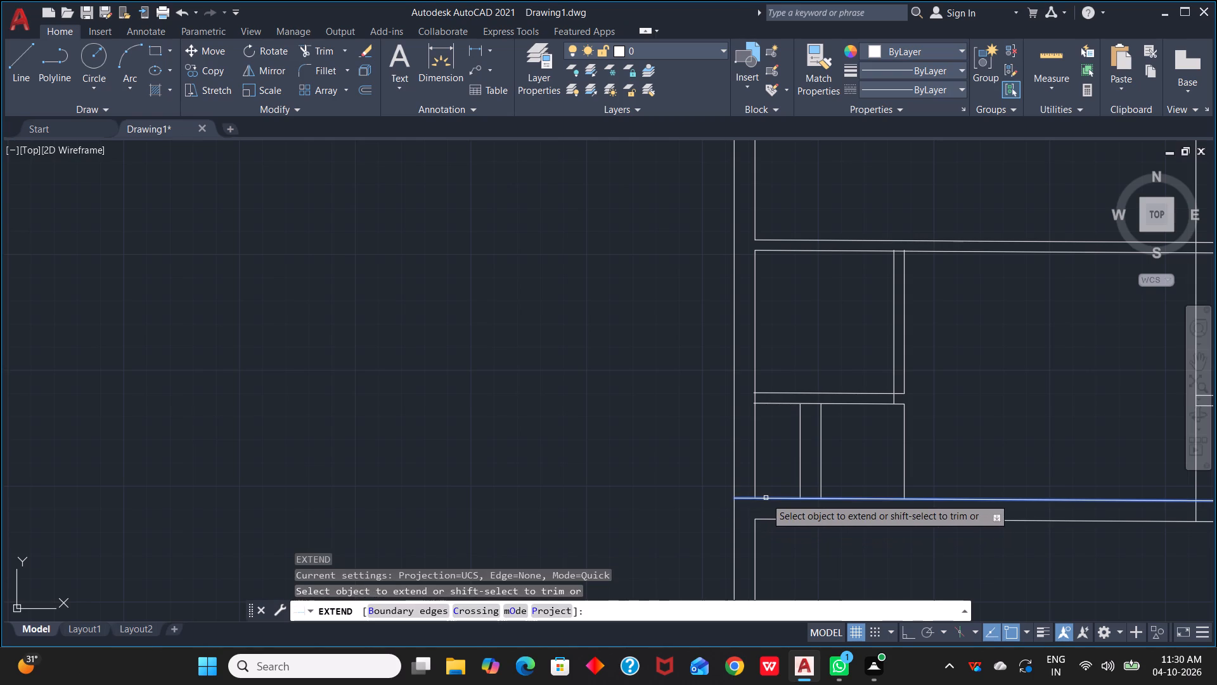
pyautogui.click(766, 498)
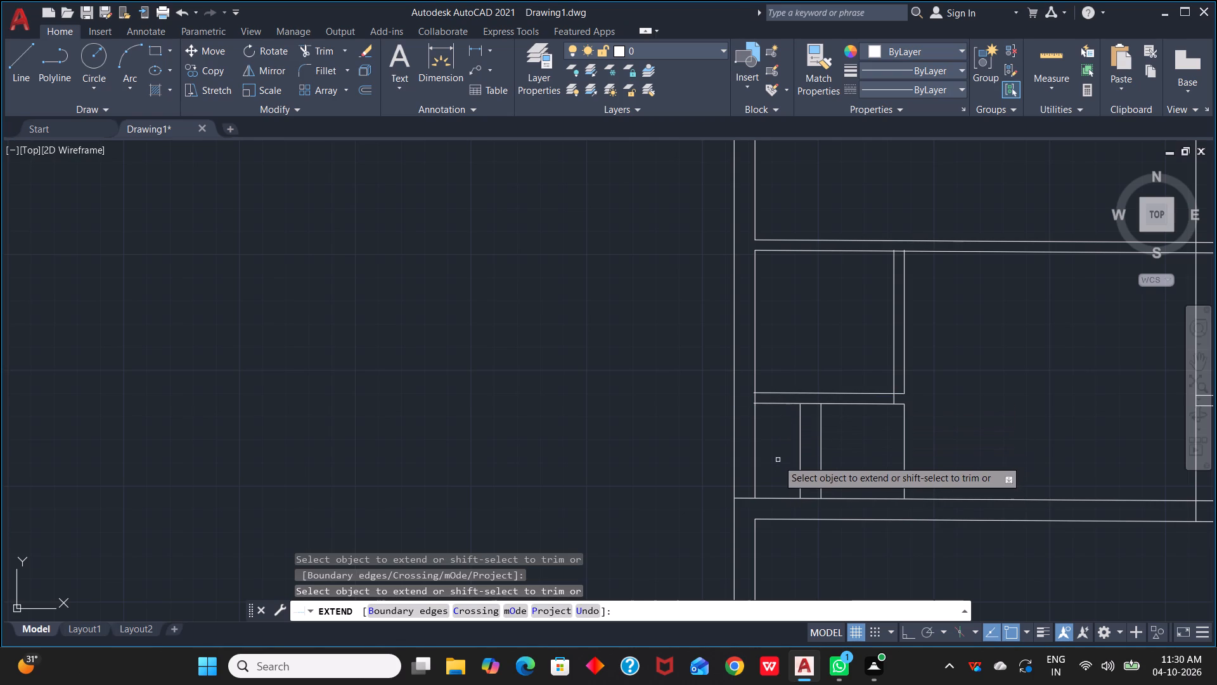
pyautogui.click(773, 404)
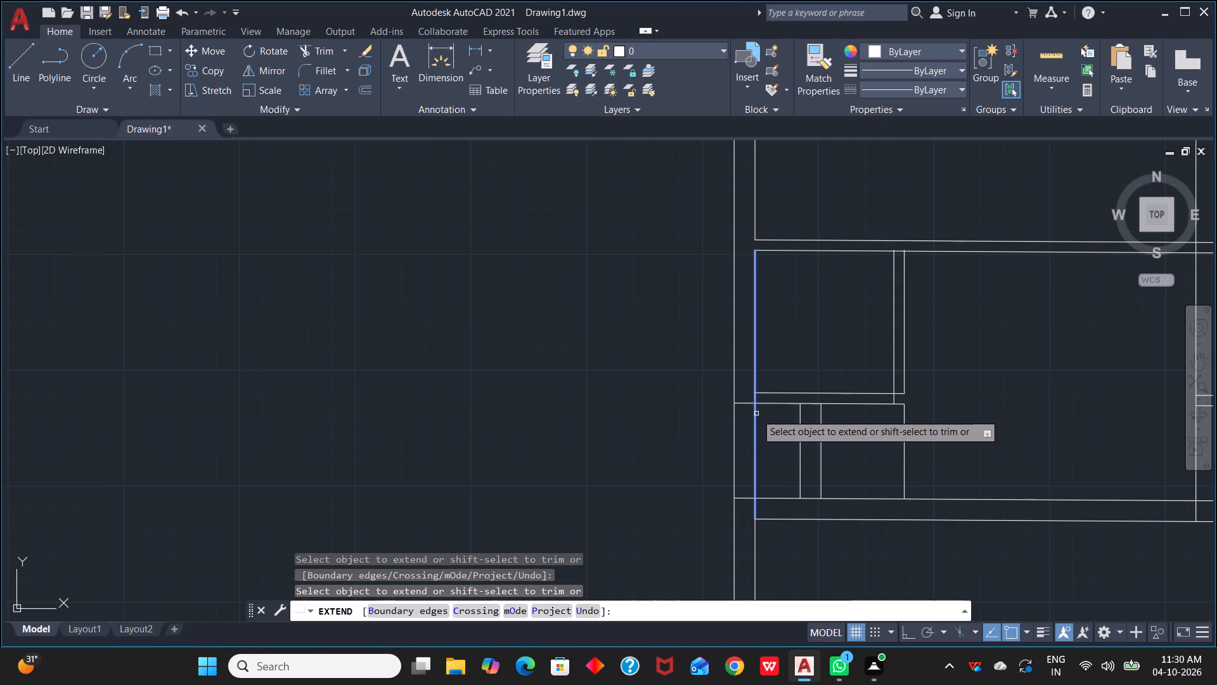
pyautogui.press('Escape')
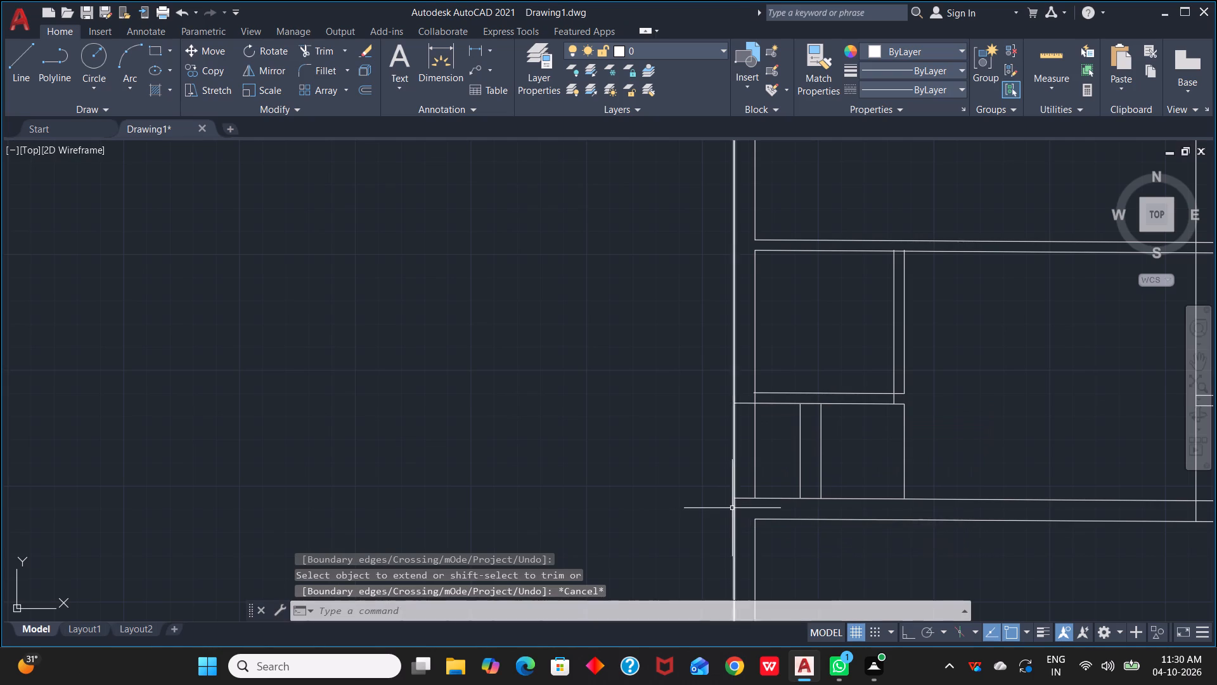
# Trim both left outer wall lines between the cross partition and lower wall, plus the short leftovers at the cross partition's left corner.
pyautogui.write('TR')
pyautogui.press('space')
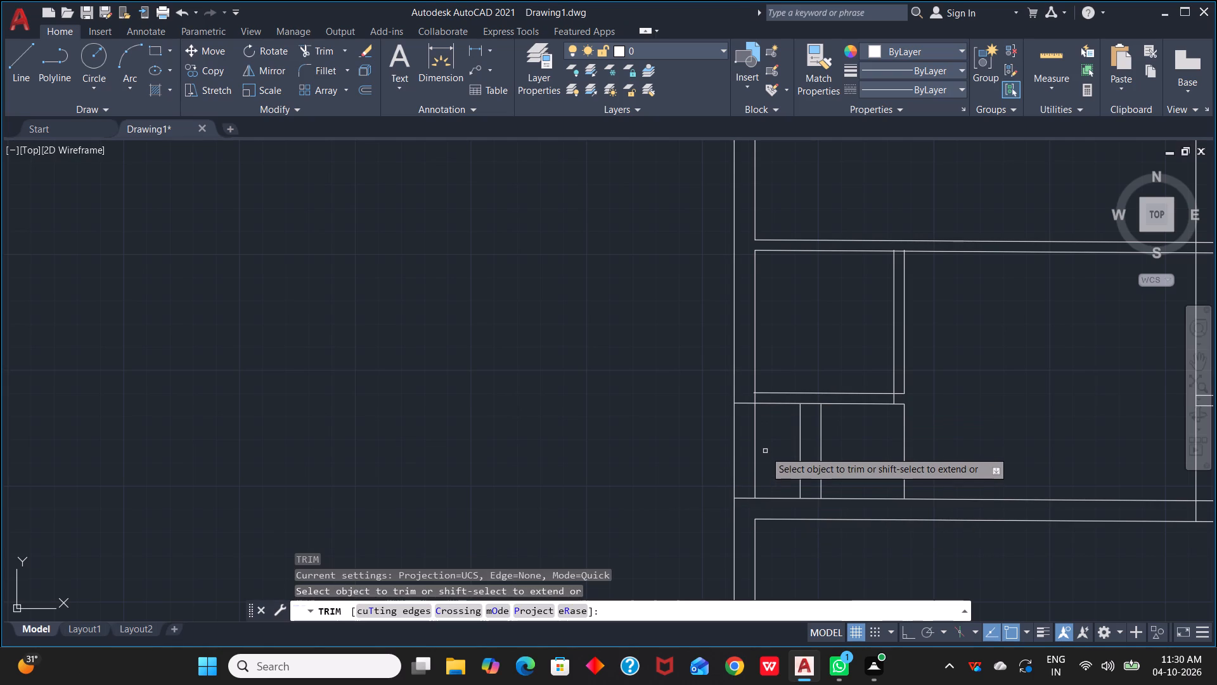
pyautogui.moveTo(766, 450); pyautogui.dragTo(585, 448)
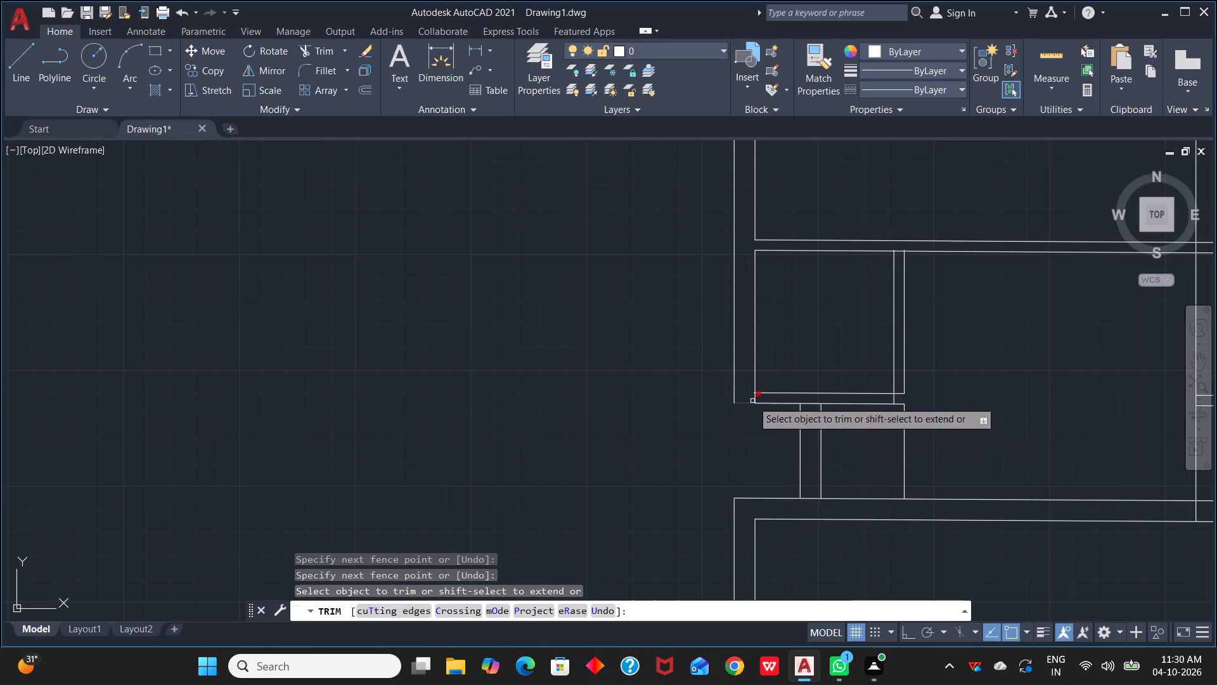
pyautogui.click(754, 400)
pyautogui.scroll(3, 766, 398)
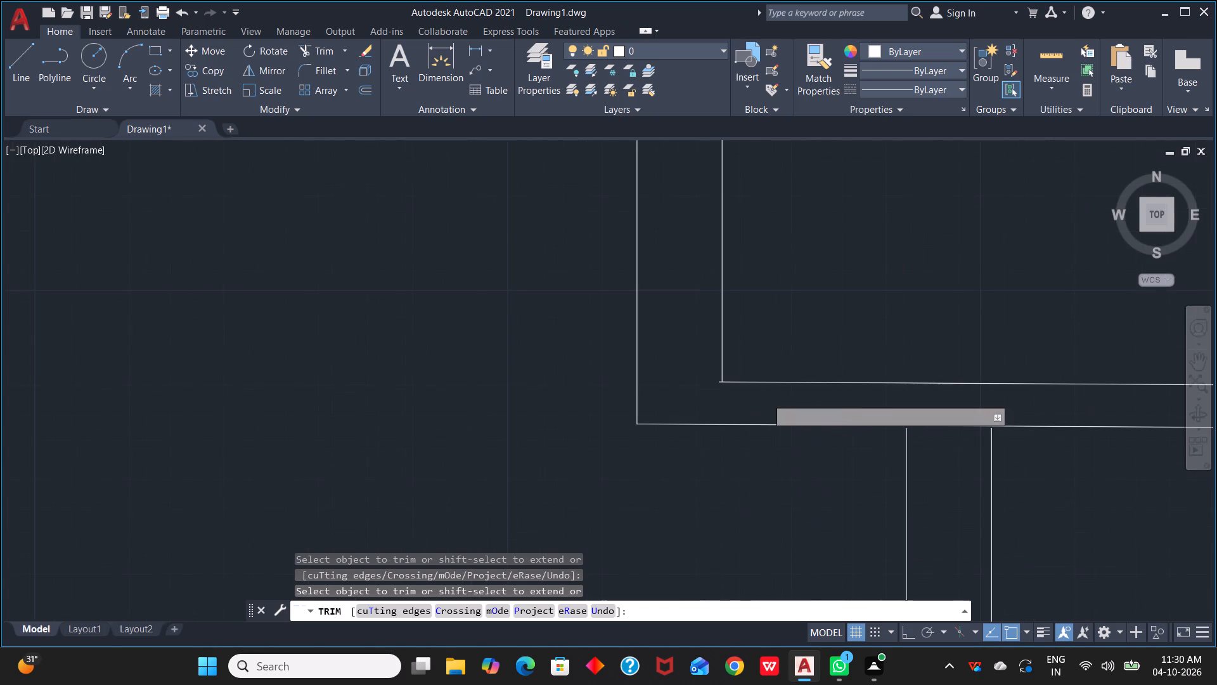
pyautogui.click(717, 382)
pyautogui.scroll(-3, 854, 351)
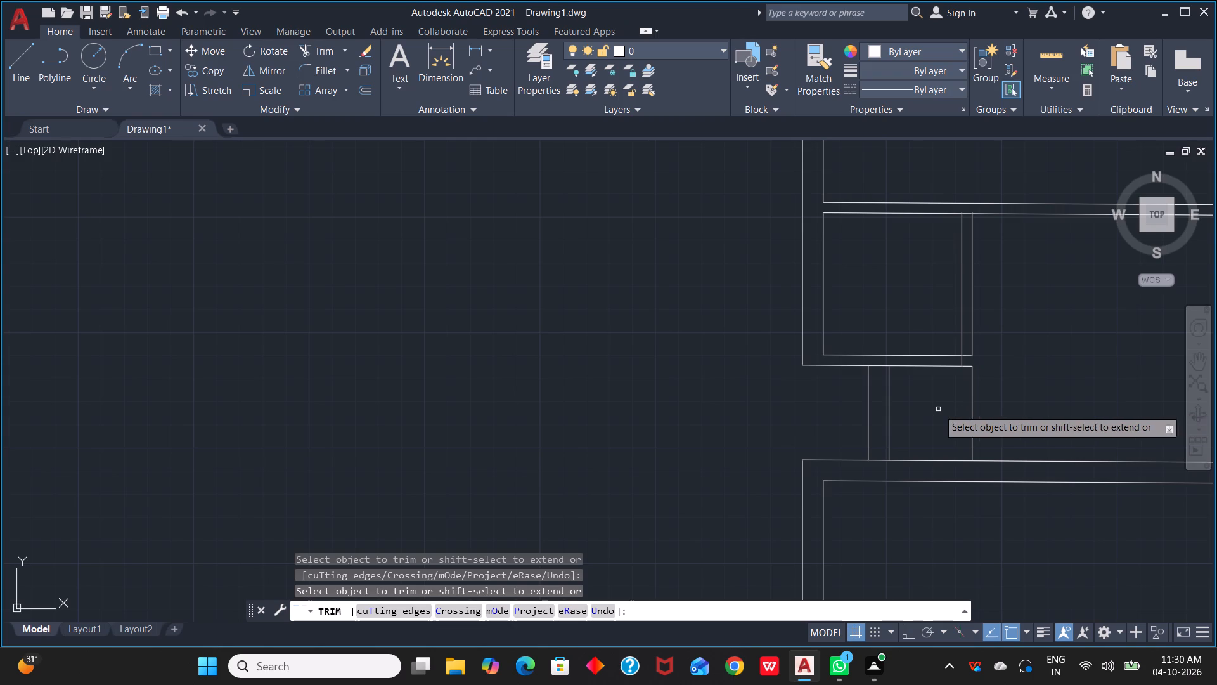
pyautogui.press('Escape')
# Set the linetype of the vertical line closing the small lower space's right side to ACAD_ISO02W100.
pyautogui.click(974, 412)
pyautogui.rightClick(970, 415)
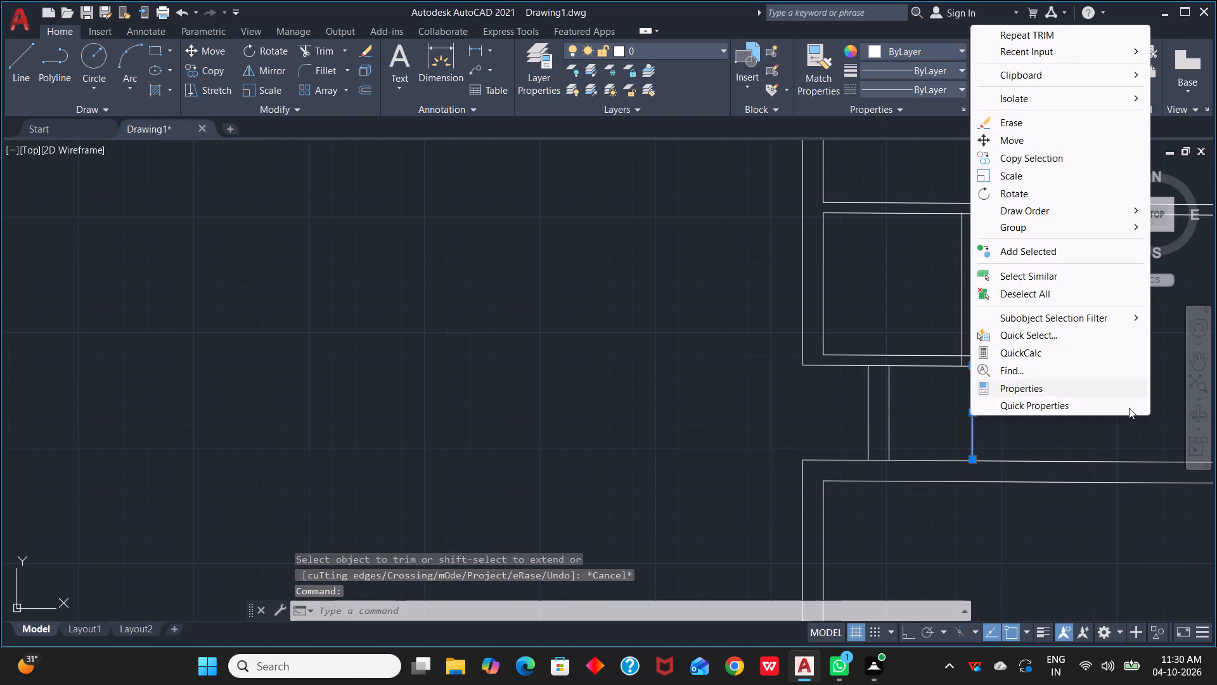
pyautogui.click(1044, 401)
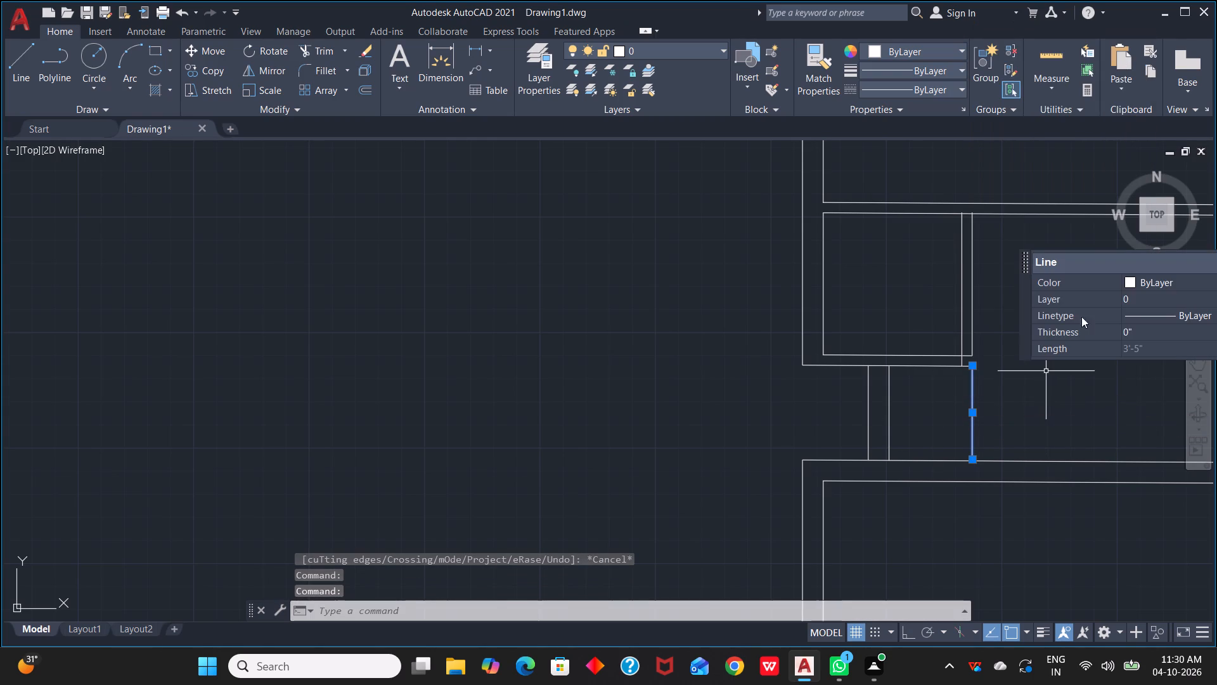
pyautogui.moveTo(1066, 259); pyautogui.dragTo(1005, 259)
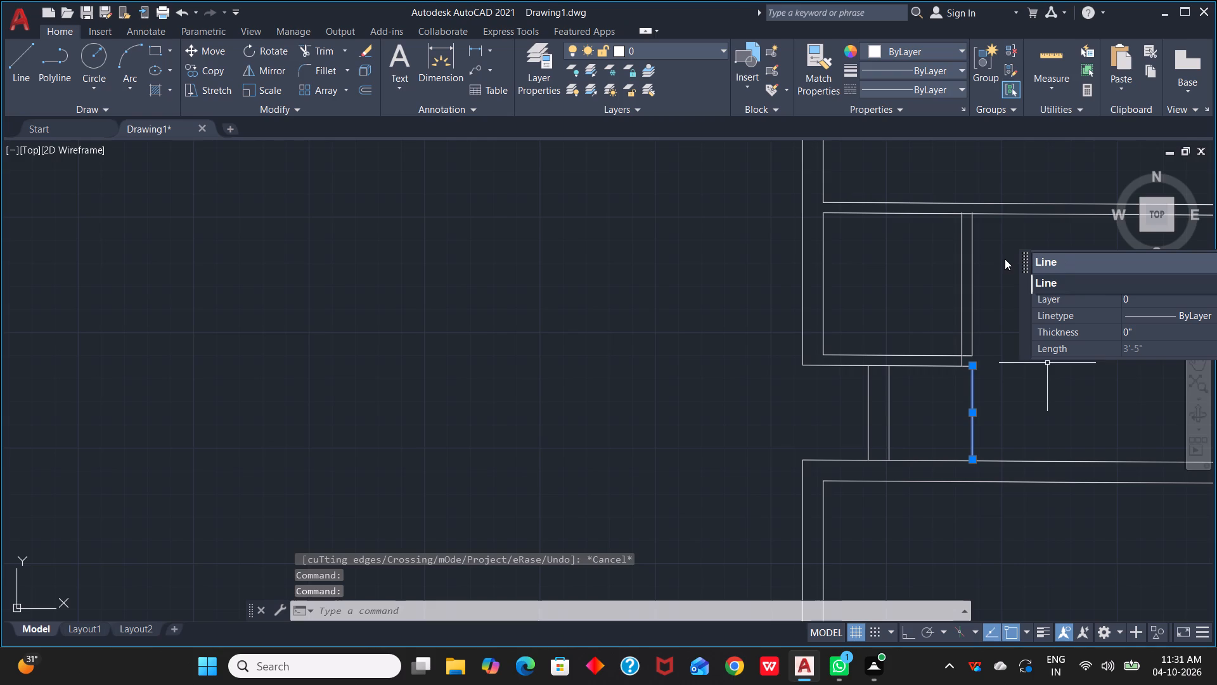
pyautogui.moveTo(1005, 259); pyautogui.dragTo(1001, 262)
pyautogui.moveTo(1022, 259); pyautogui.dragTo(850, 271)
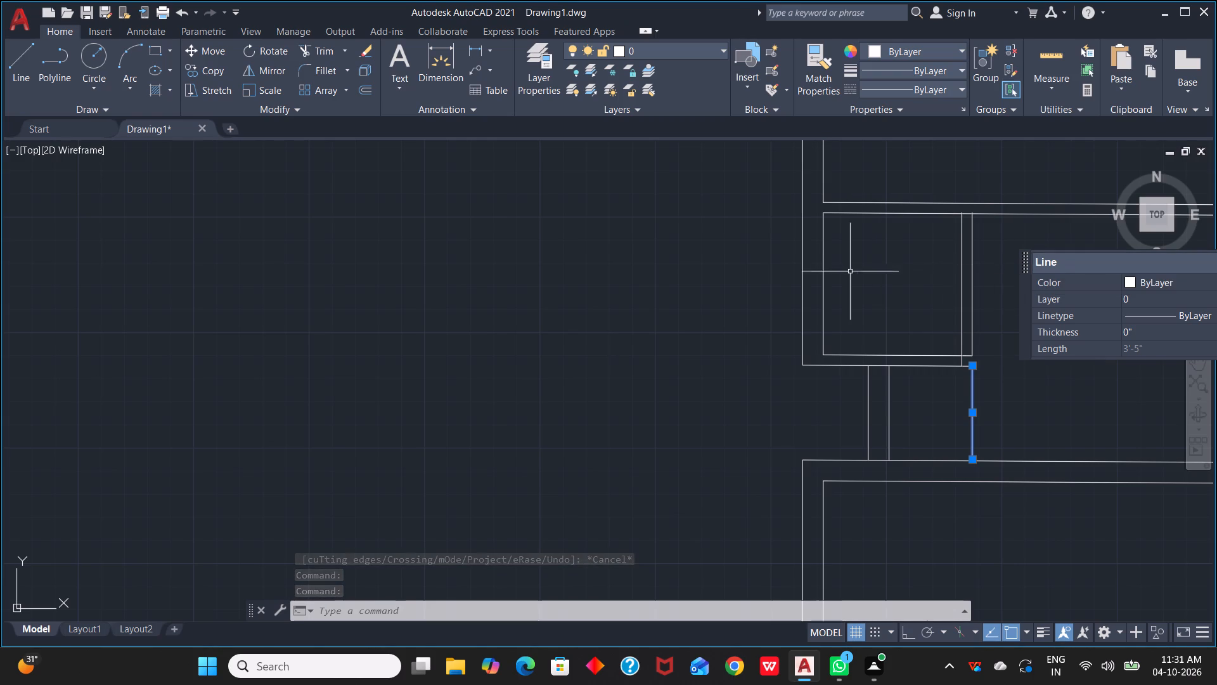
pyautogui.moveTo(850, 271); pyautogui.dragTo(714, 271)
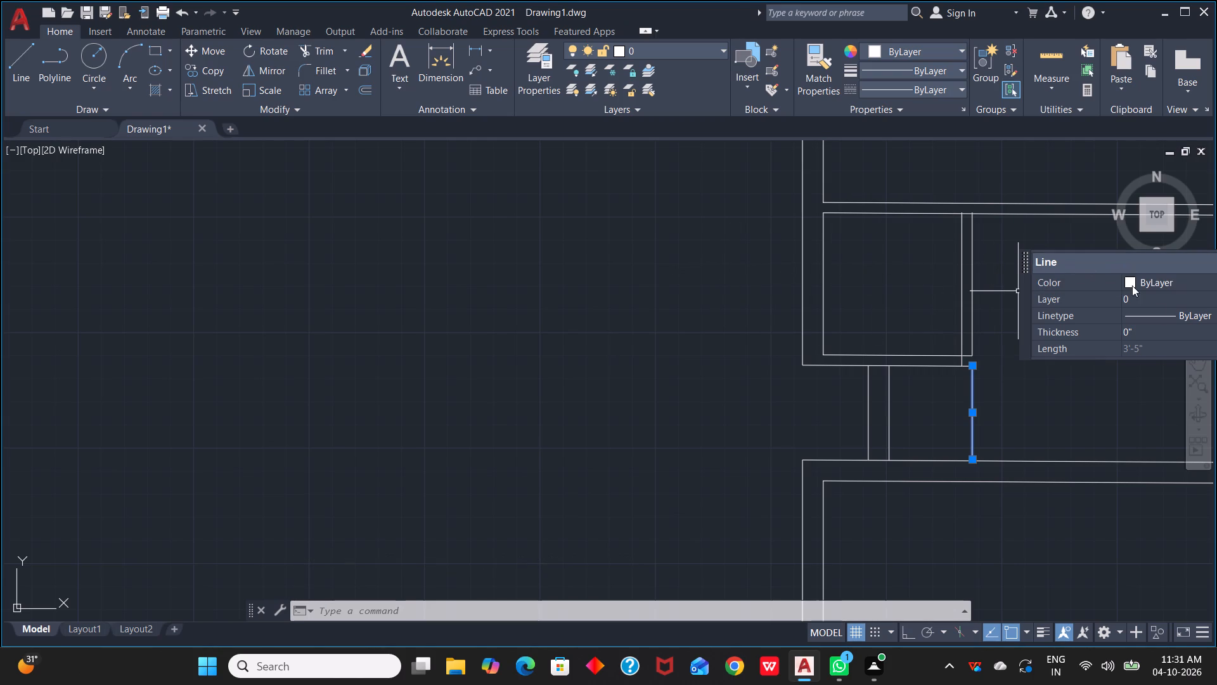
pyautogui.click(1163, 318)
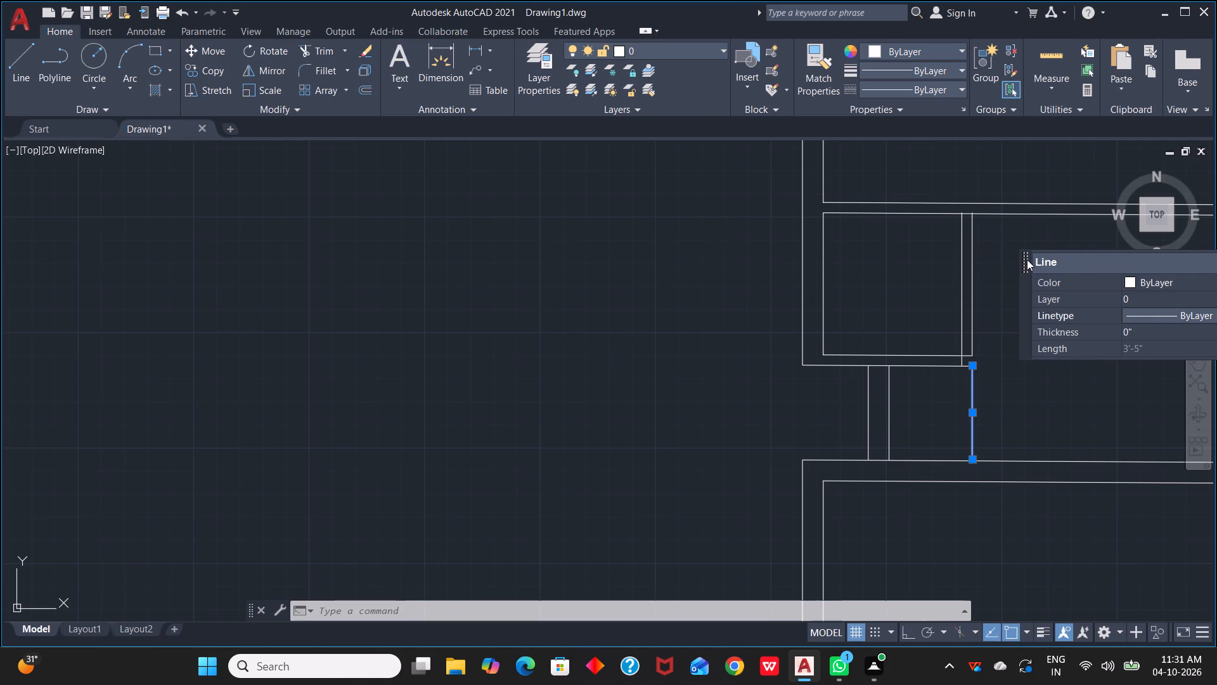
pyautogui.moveTo(1027, 259); pyautogui.dragTo(612, 250)
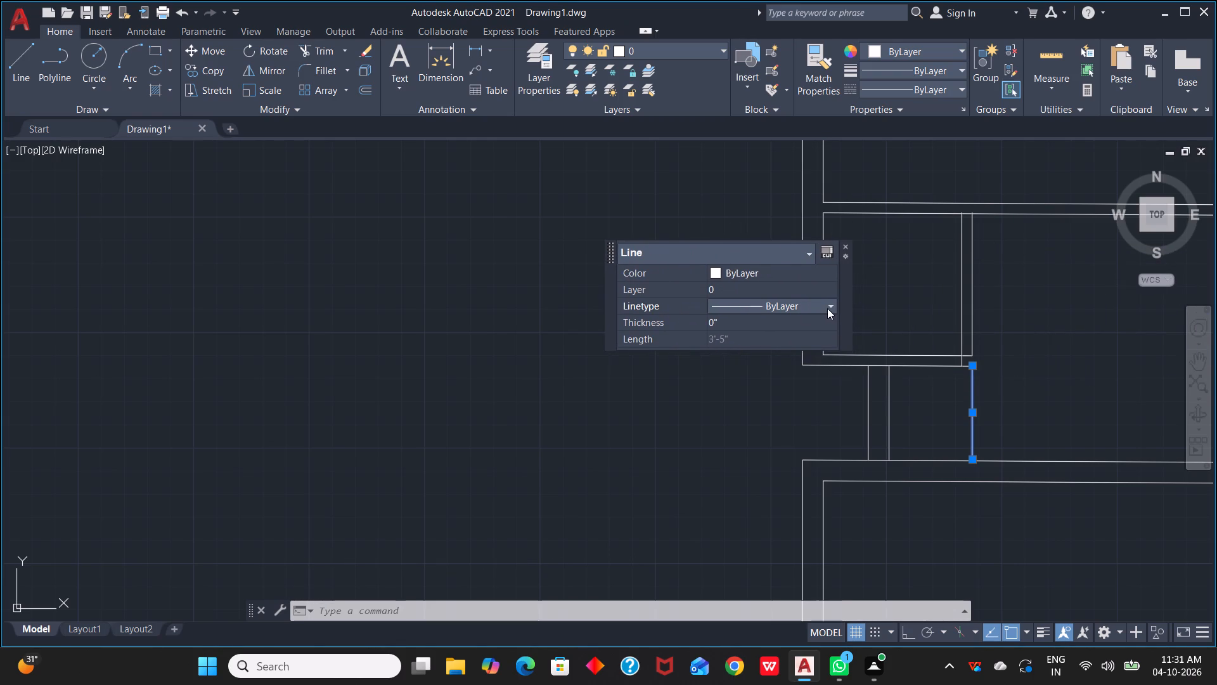
pyautogui.click(830, 305)
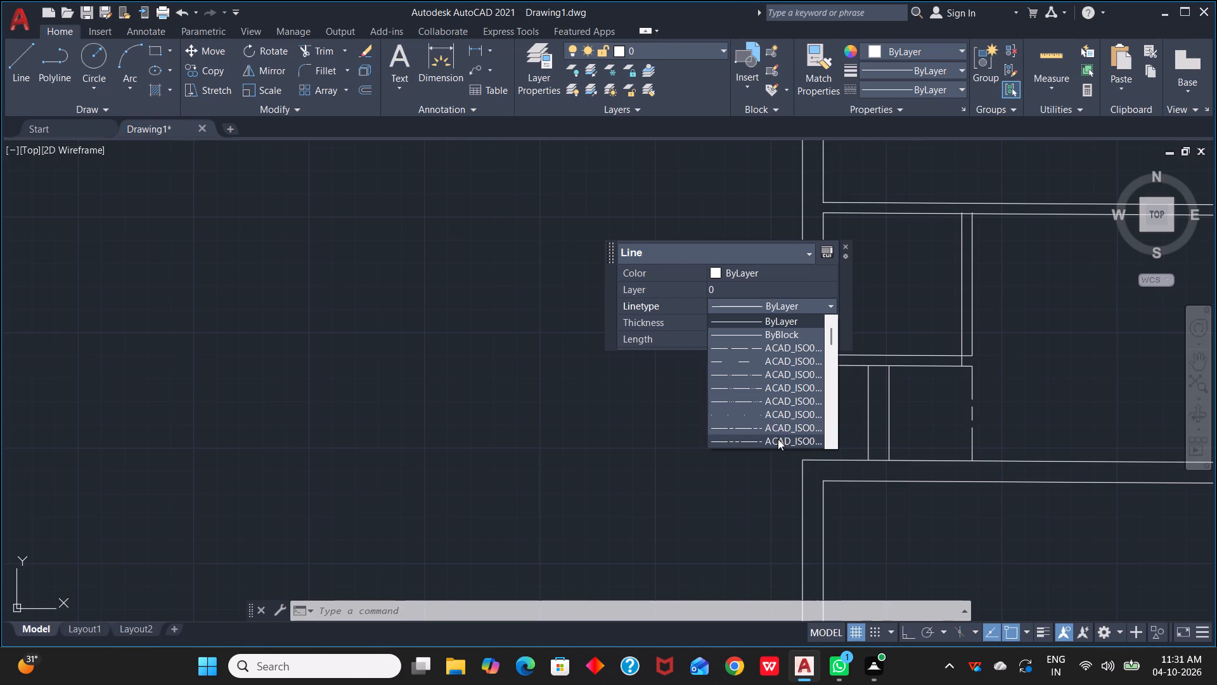
pyautogui.scroll(-4, 778, 441)
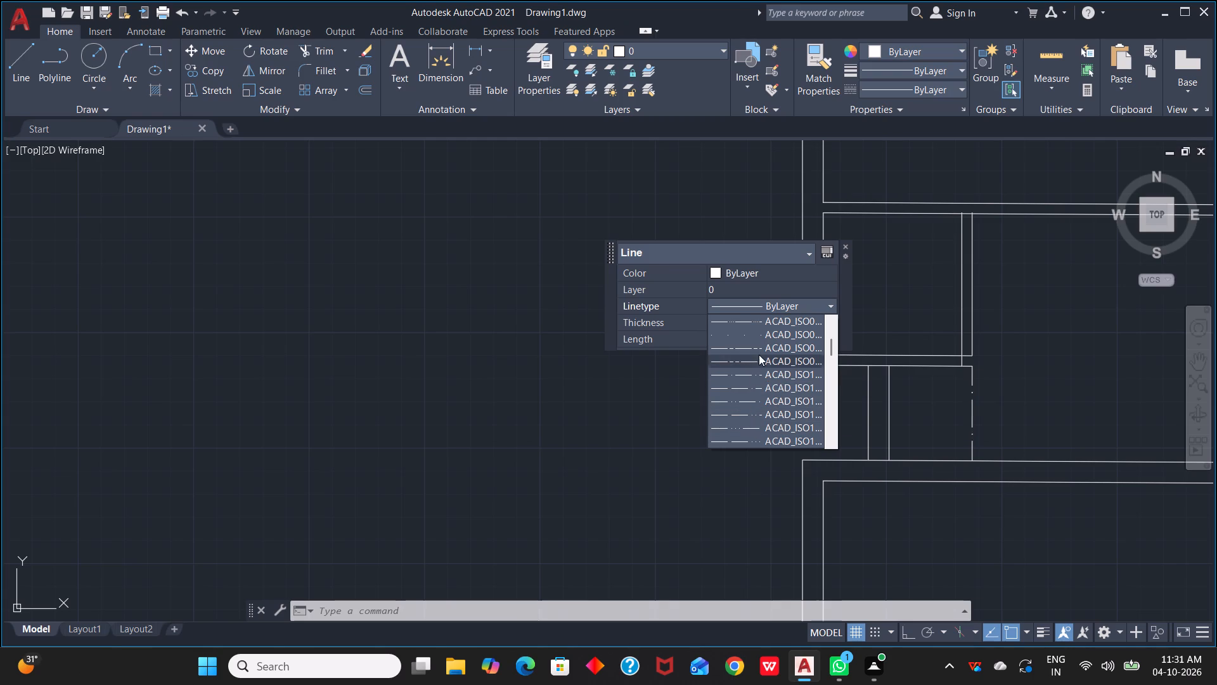
pyautogui.scroll(3, 759, 427)
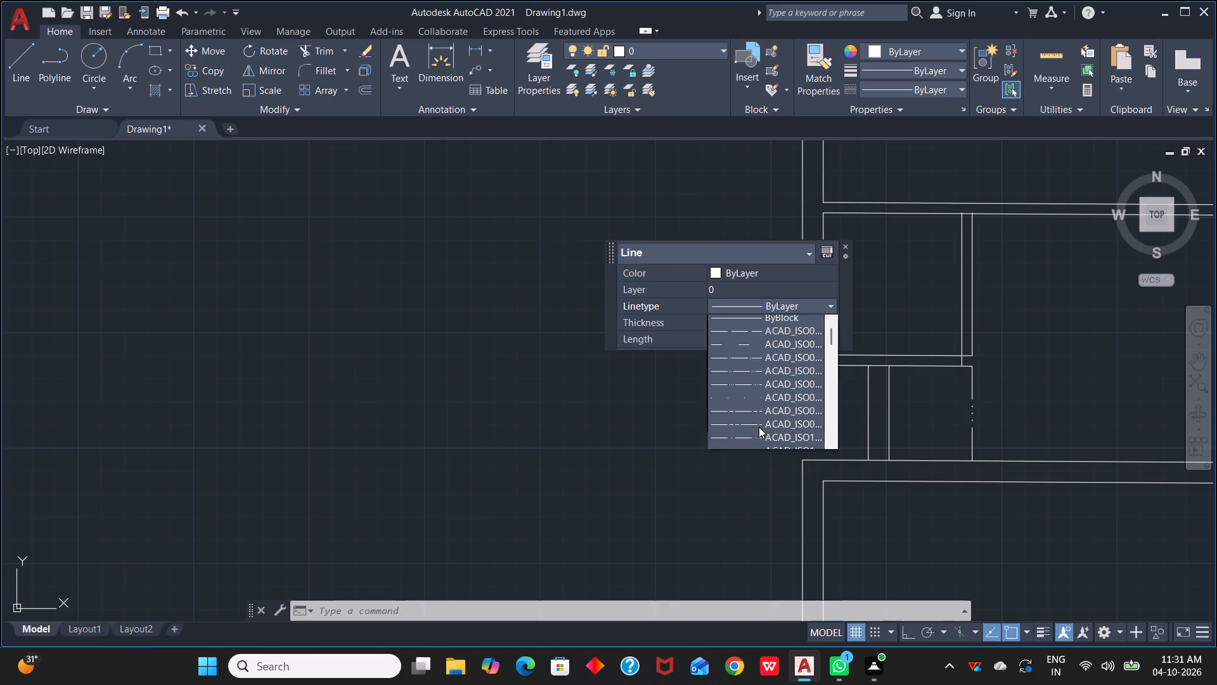
pyautogui.scroll(1, 759, 427)
pyautogui.click(757, 351)
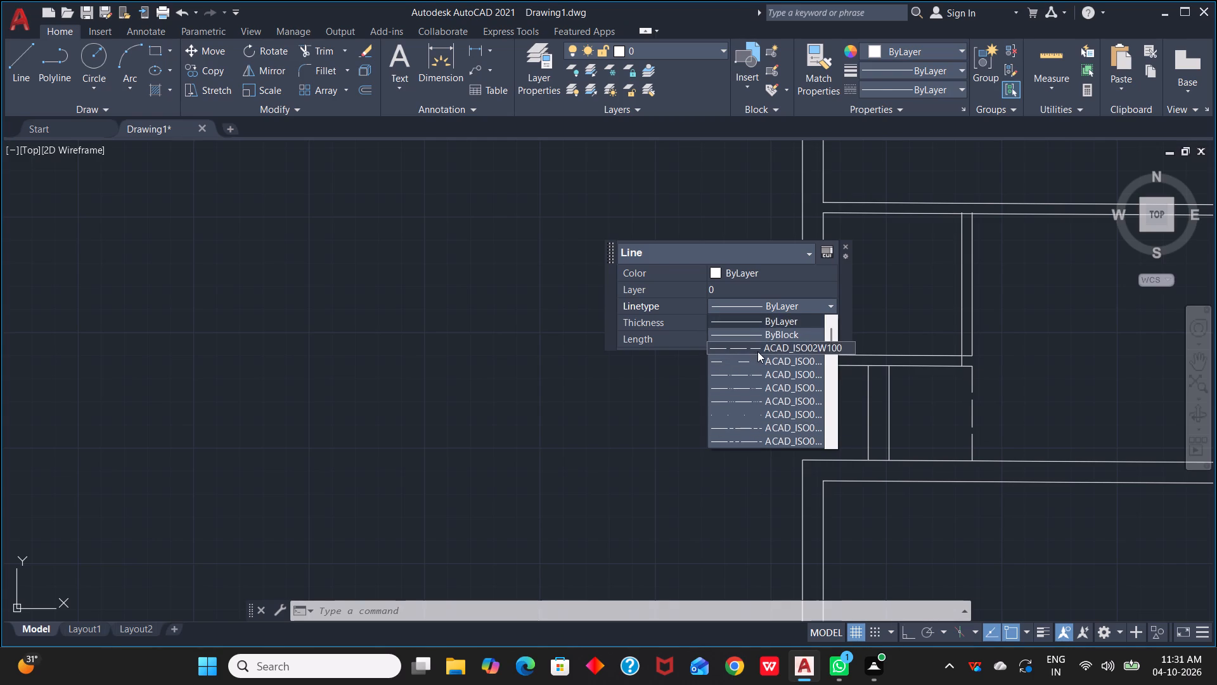
pyautogui.press('Escape')
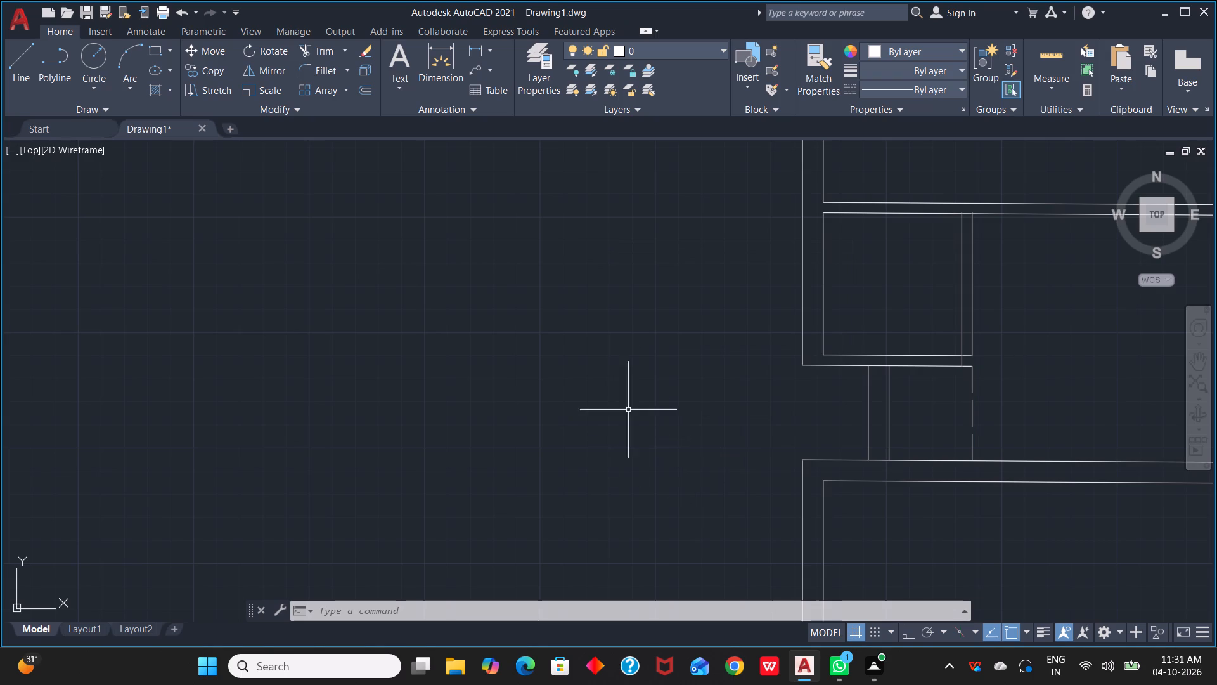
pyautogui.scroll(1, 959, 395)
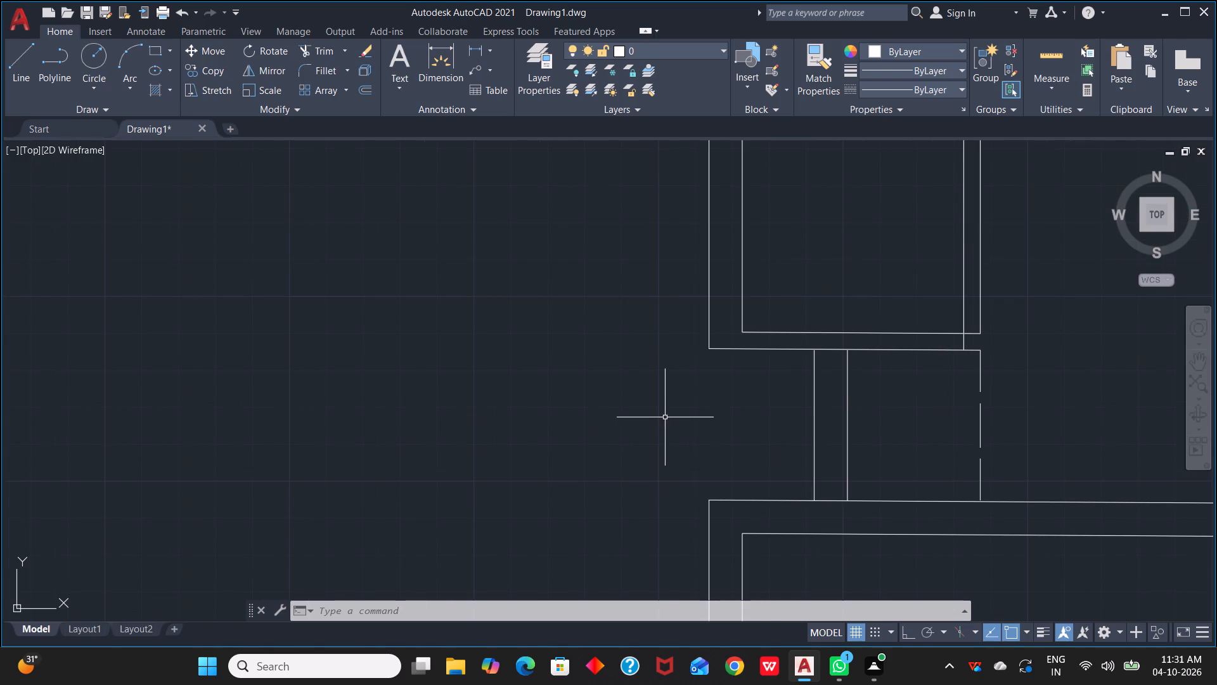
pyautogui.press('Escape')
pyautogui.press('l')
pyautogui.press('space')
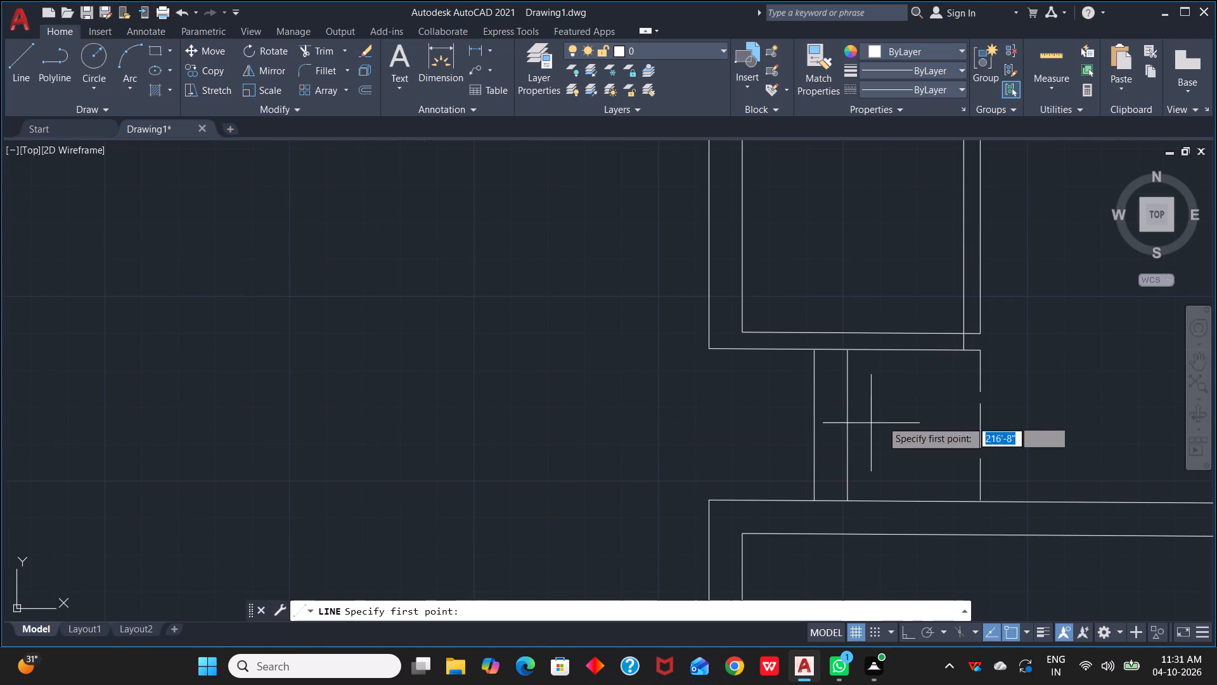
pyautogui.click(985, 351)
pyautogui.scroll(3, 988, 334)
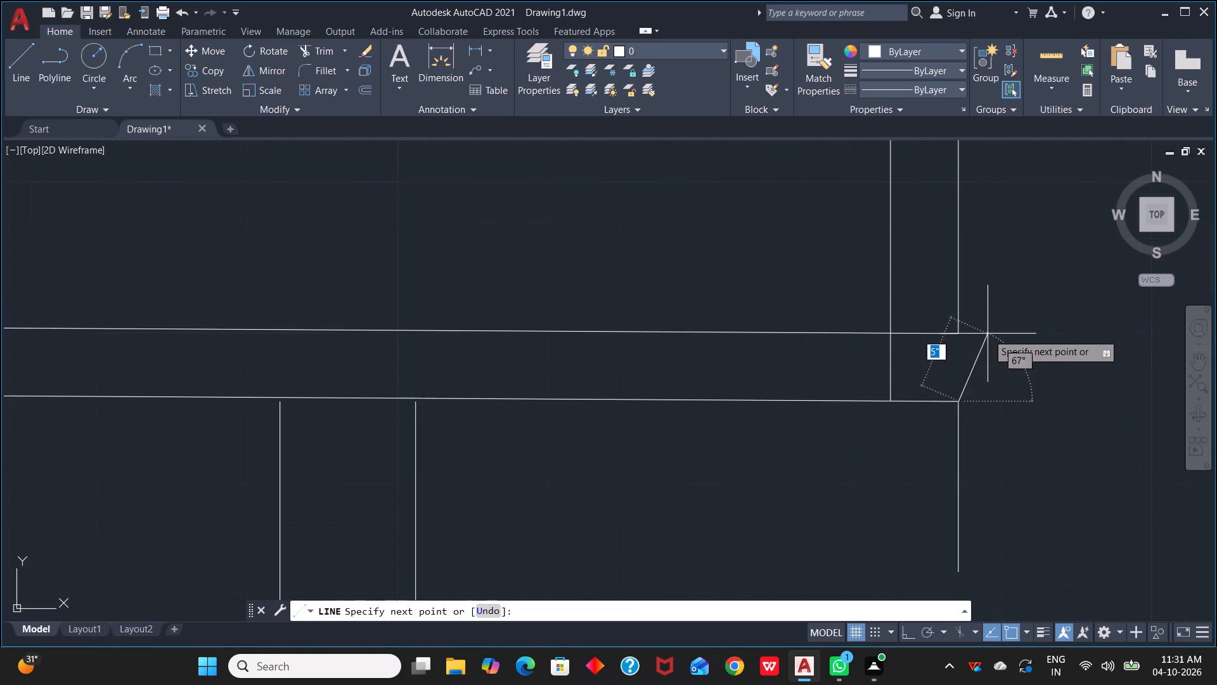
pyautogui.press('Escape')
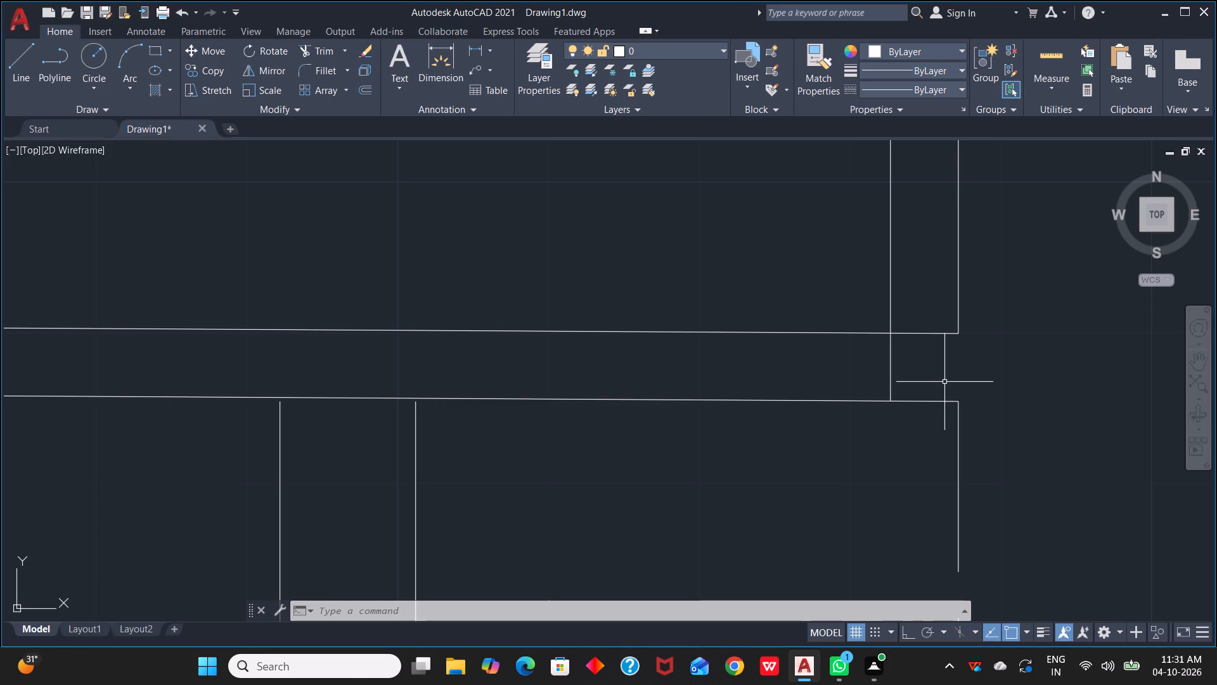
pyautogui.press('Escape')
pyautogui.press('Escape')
# Extend the small upper room's right partition outer line down to the cross partition's lower line.
pyautogui.press('e')
pyautogui.press('x')
pyautogui.press('space')
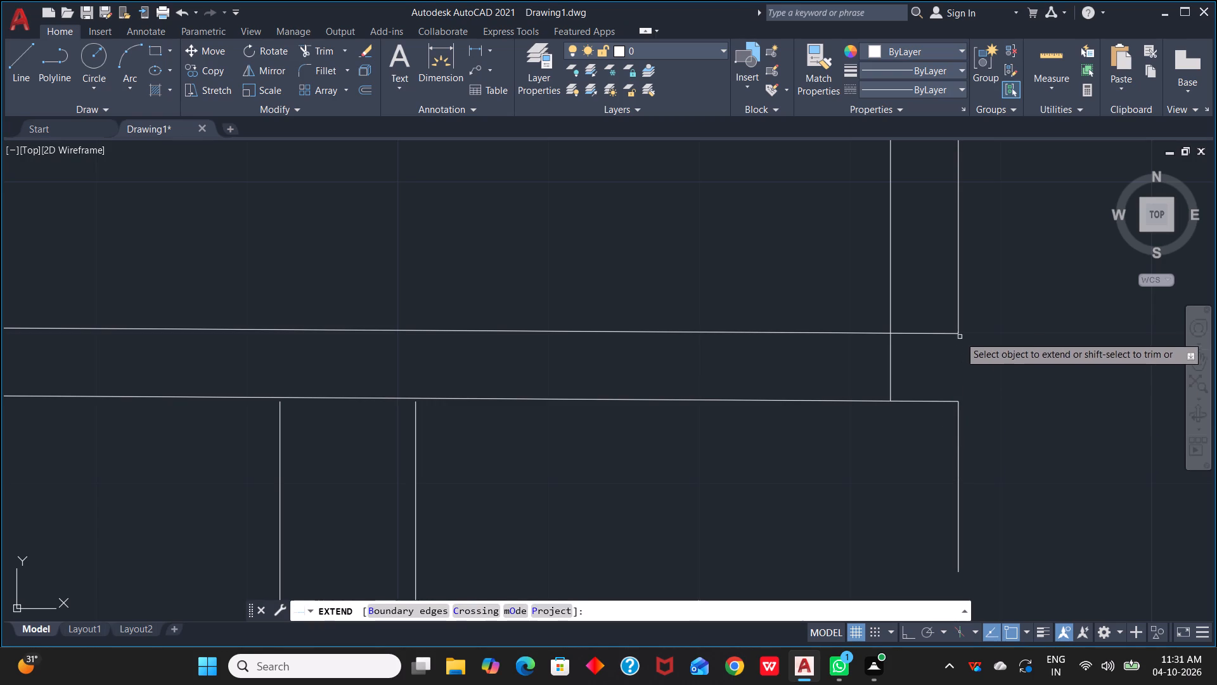
pyautogui.click(960, 319)
pyautogui.scroll(-2, 911, 443)
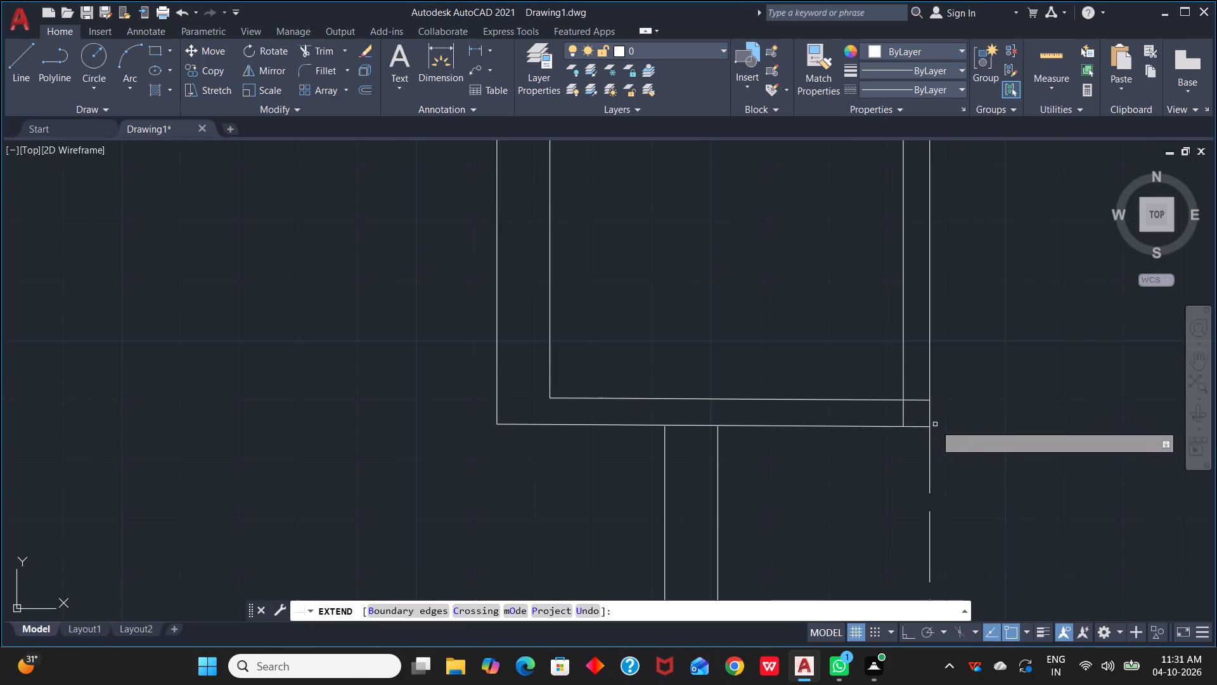
pyautogui.scroll(-1, 872, 440)
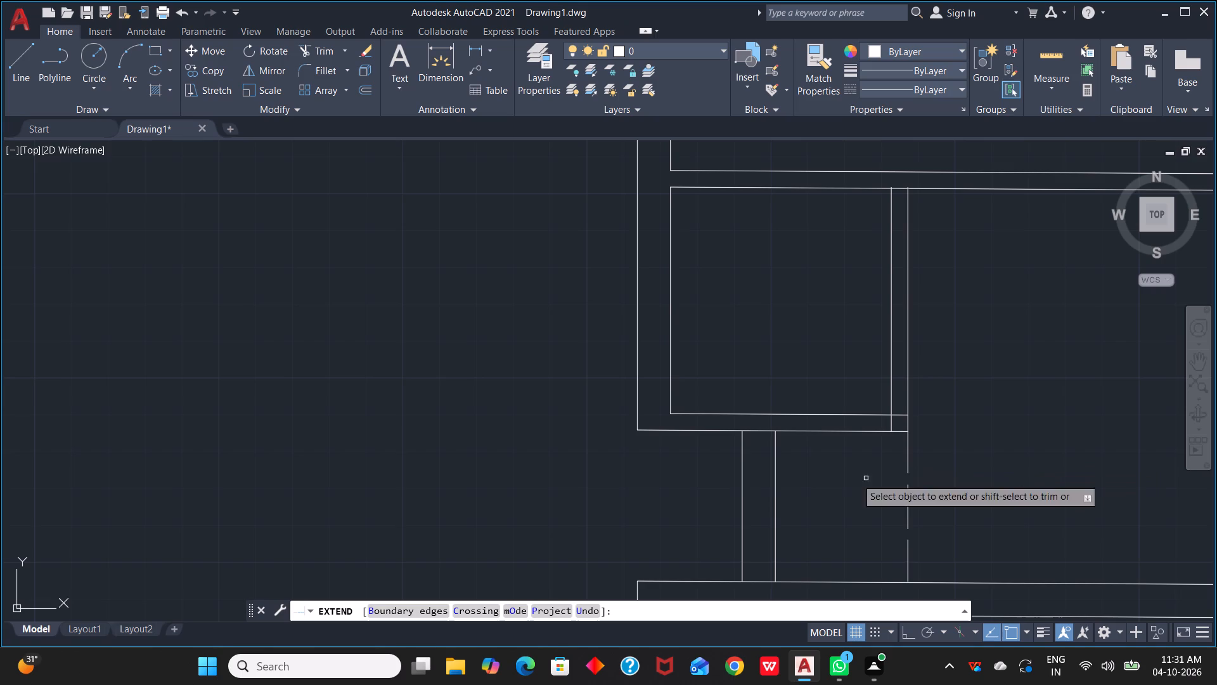
pyautogui.scroll(-1, 953, 322)
pyautogui.moveTo(951, 332); pyautogui.dragTo(937, 264, button='middle')
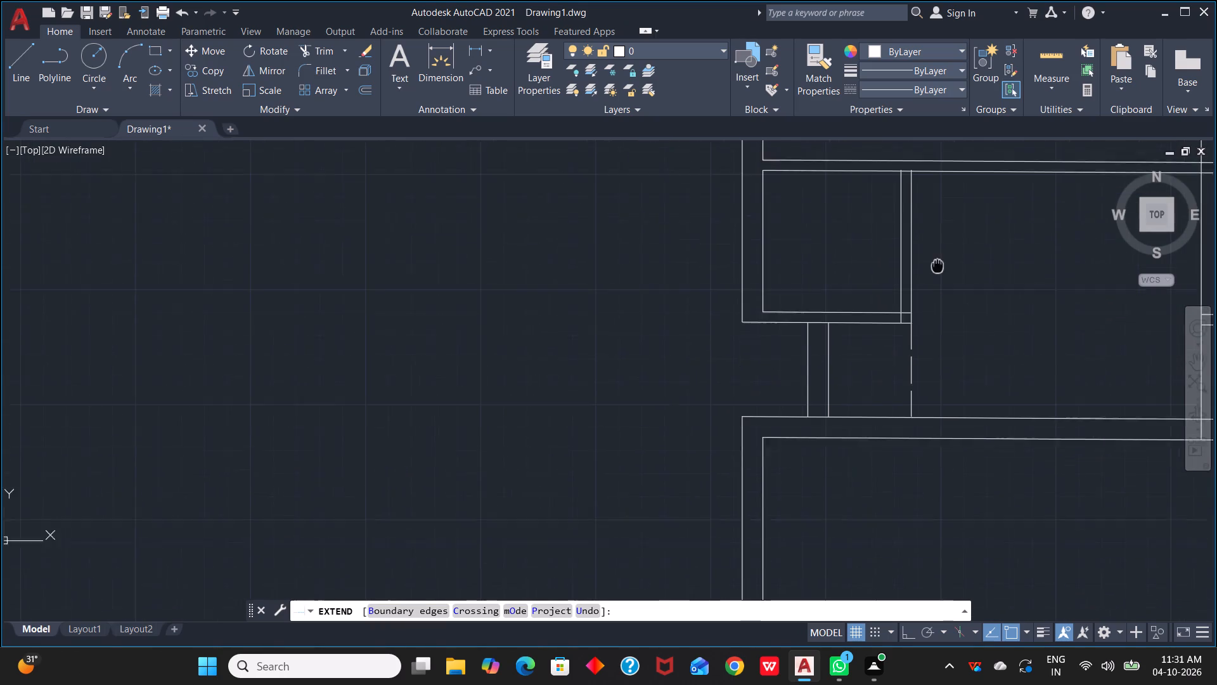
pyautogui.moveTo(937, 264); pyautogui.dragTo(939, 244, button='middle')
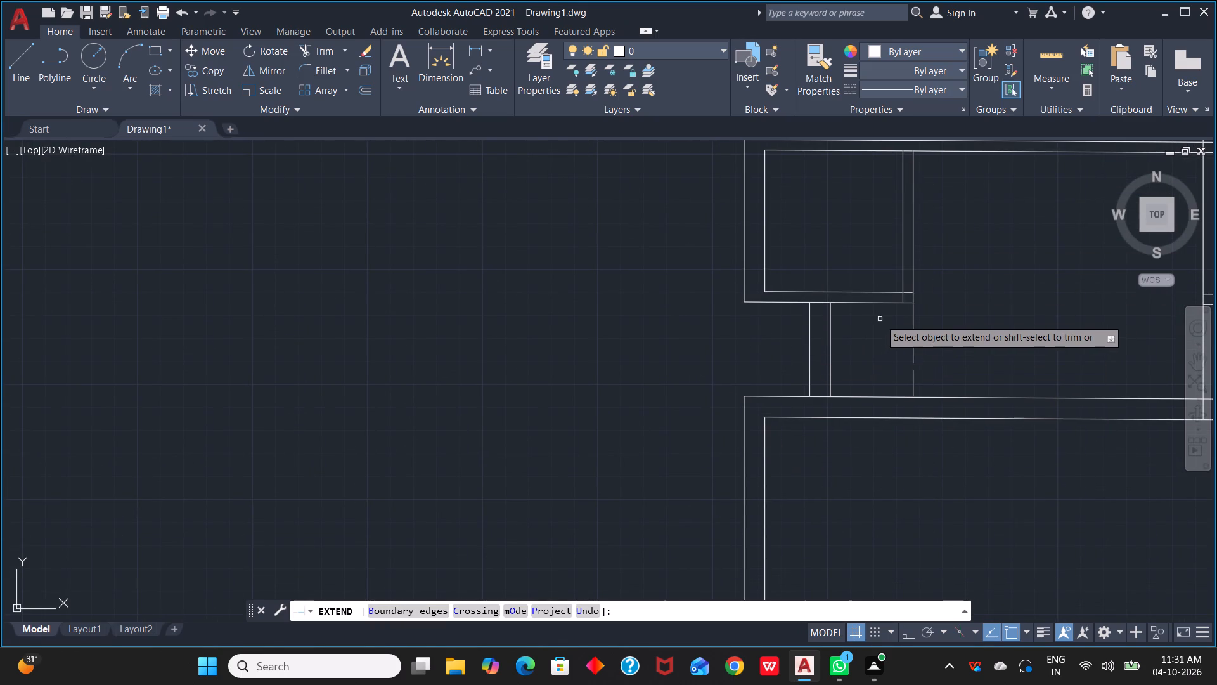
pyautogui.scroll(3, 897, 305)
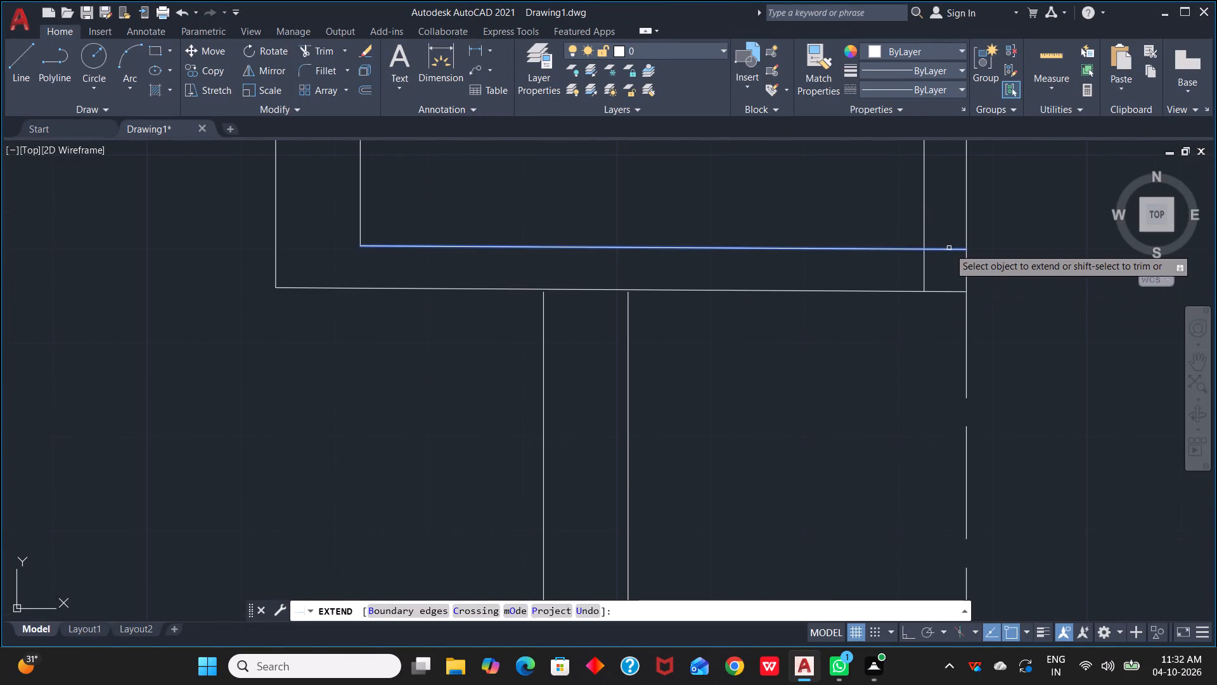
pyautogui.press('Escape')
pyautogui.press('Escape')
# Trim the two short overlapping wall-line segments inside the cross partition's right corner.
pyautogui.write('TR')
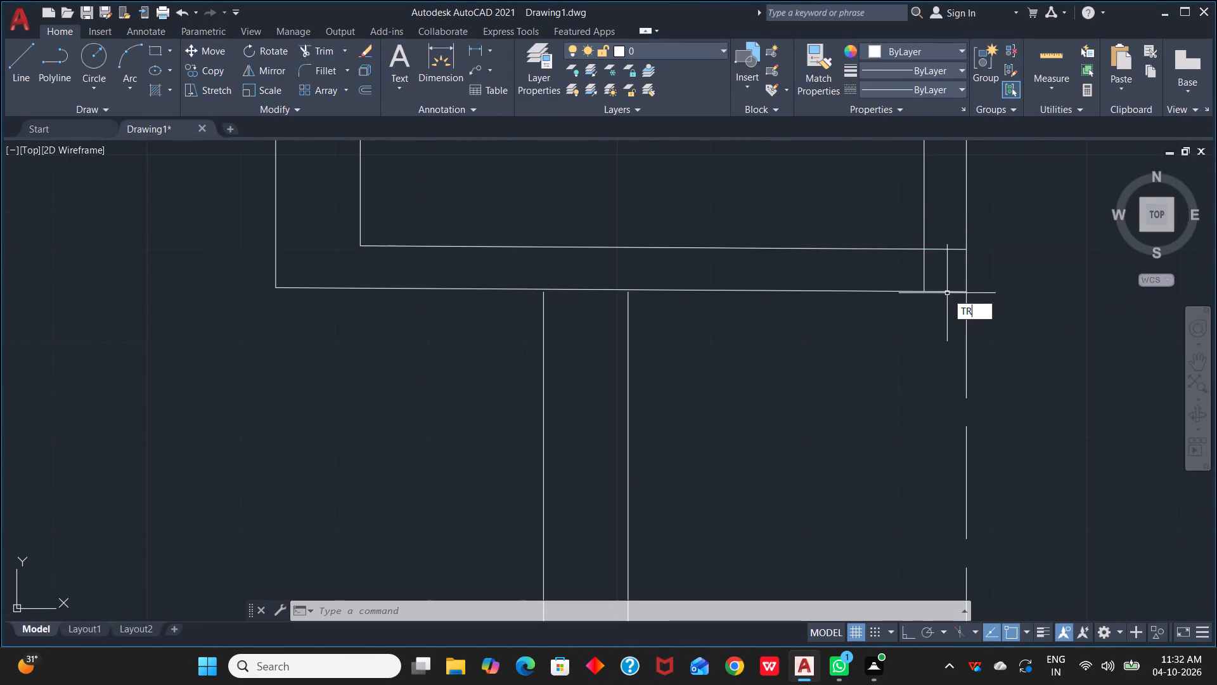
pyautogui.press('space')
pyautogui.moveTo(952, 239); pyautogui.dragTo(907, 280)
pyautogui.scroll(-2, 930, 263)
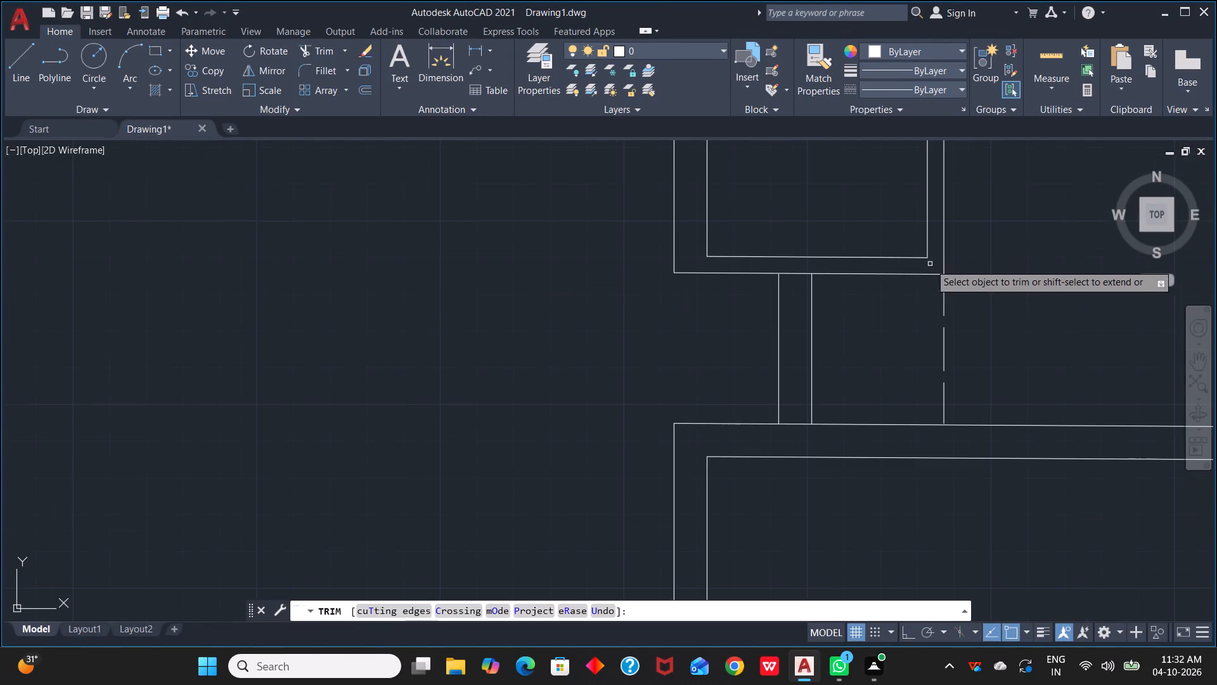
pyautogui.scroll(-1, 884, 321)
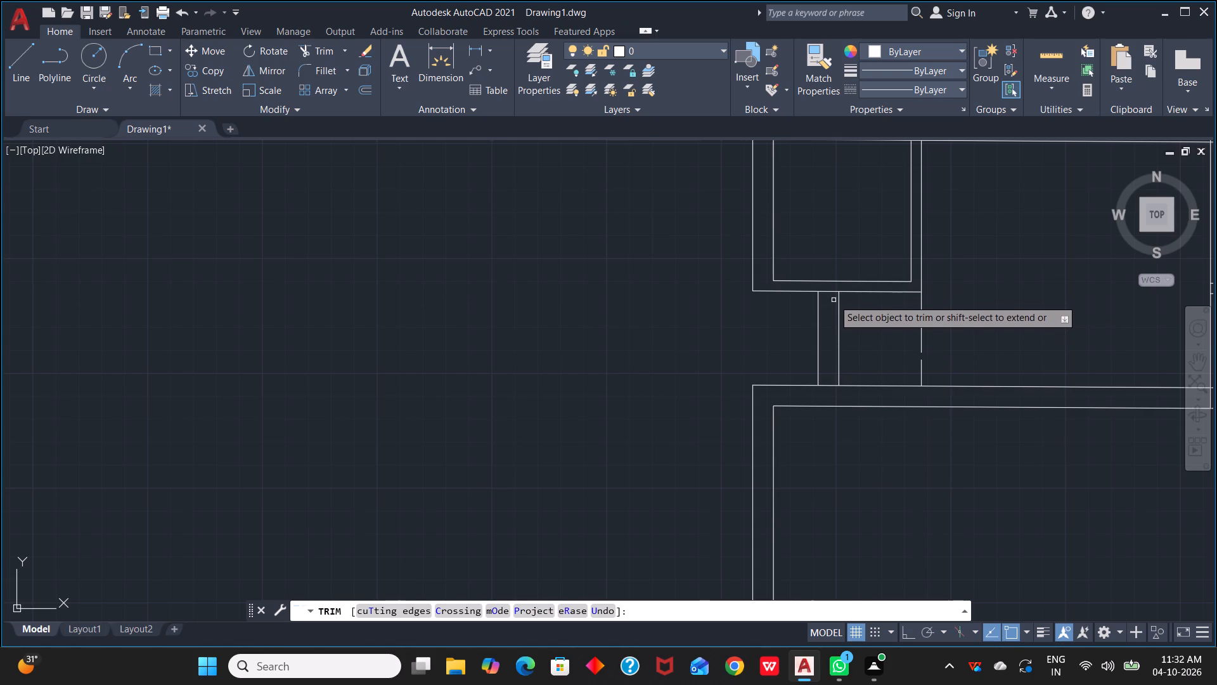
pyautogui.scroll(2, 832, 293)
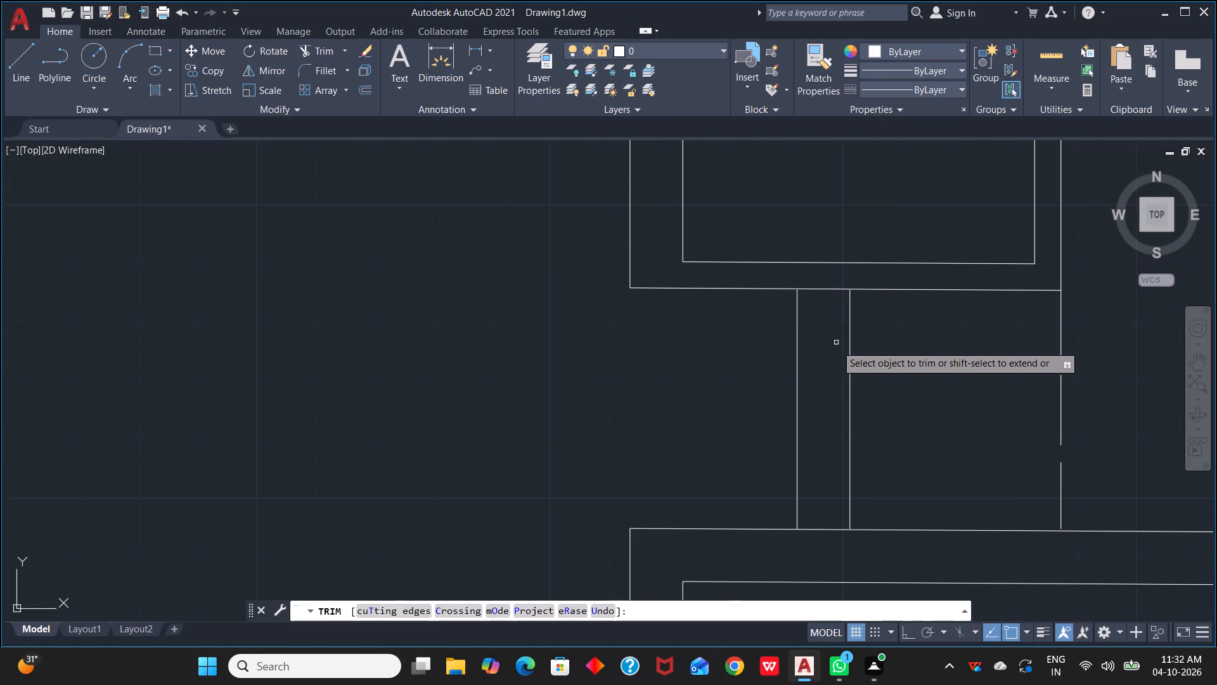
pyautogui.press('Escape')
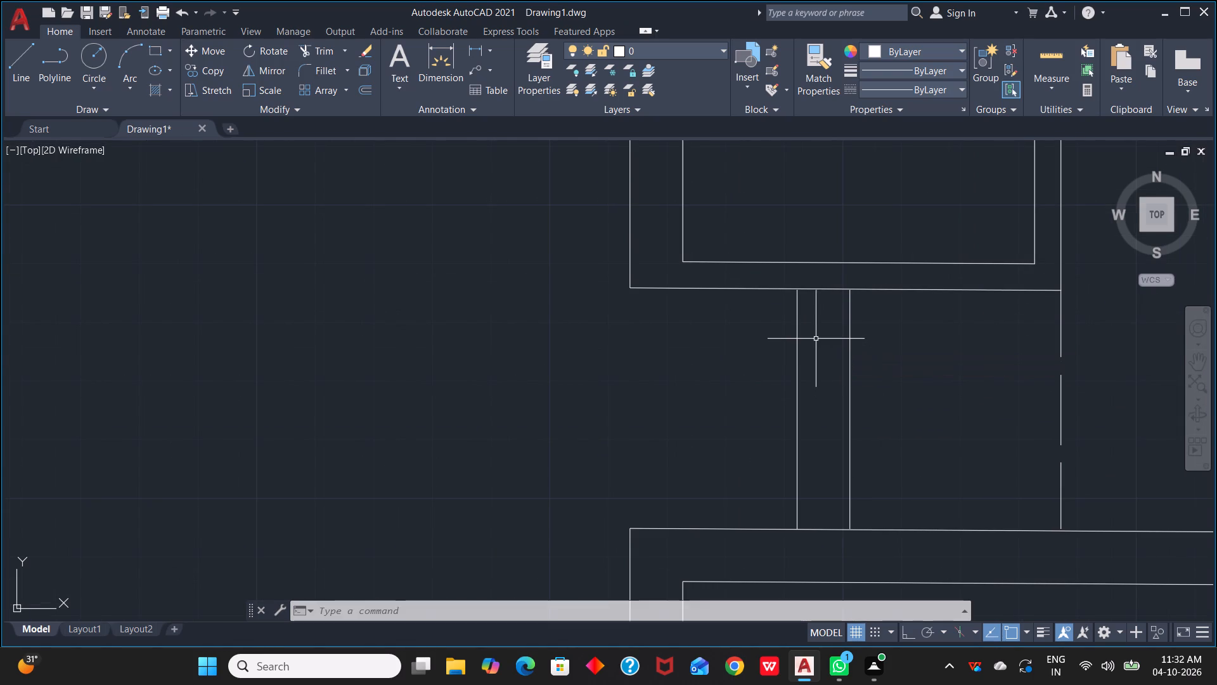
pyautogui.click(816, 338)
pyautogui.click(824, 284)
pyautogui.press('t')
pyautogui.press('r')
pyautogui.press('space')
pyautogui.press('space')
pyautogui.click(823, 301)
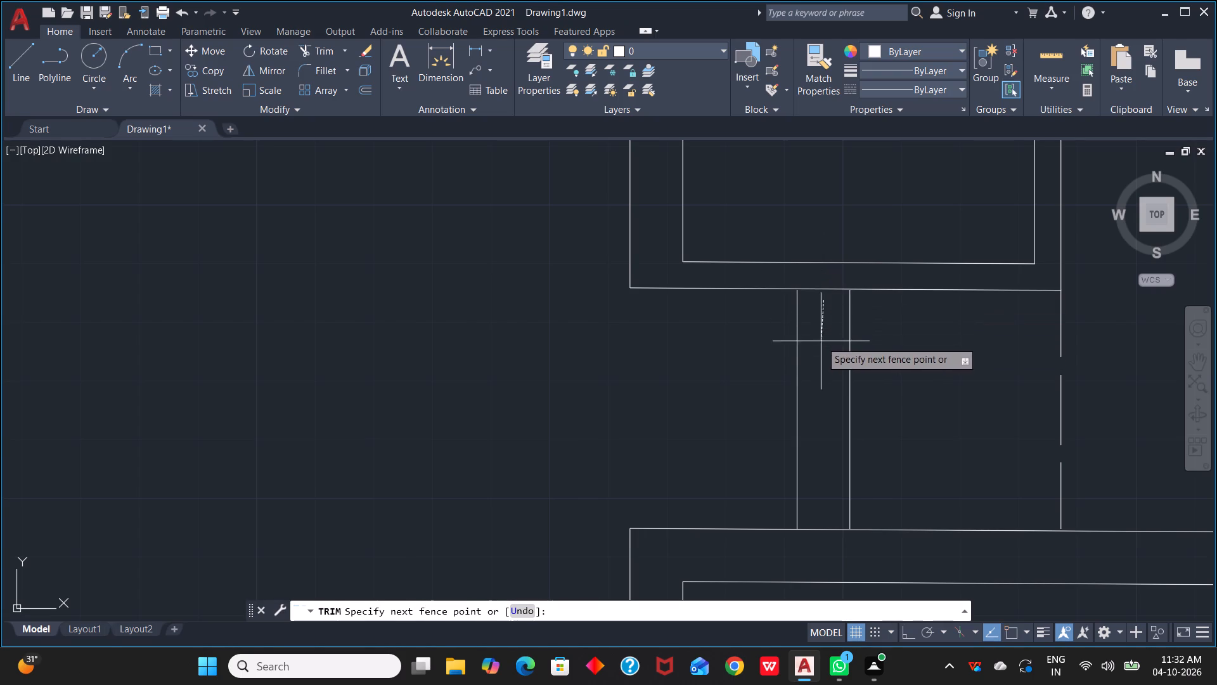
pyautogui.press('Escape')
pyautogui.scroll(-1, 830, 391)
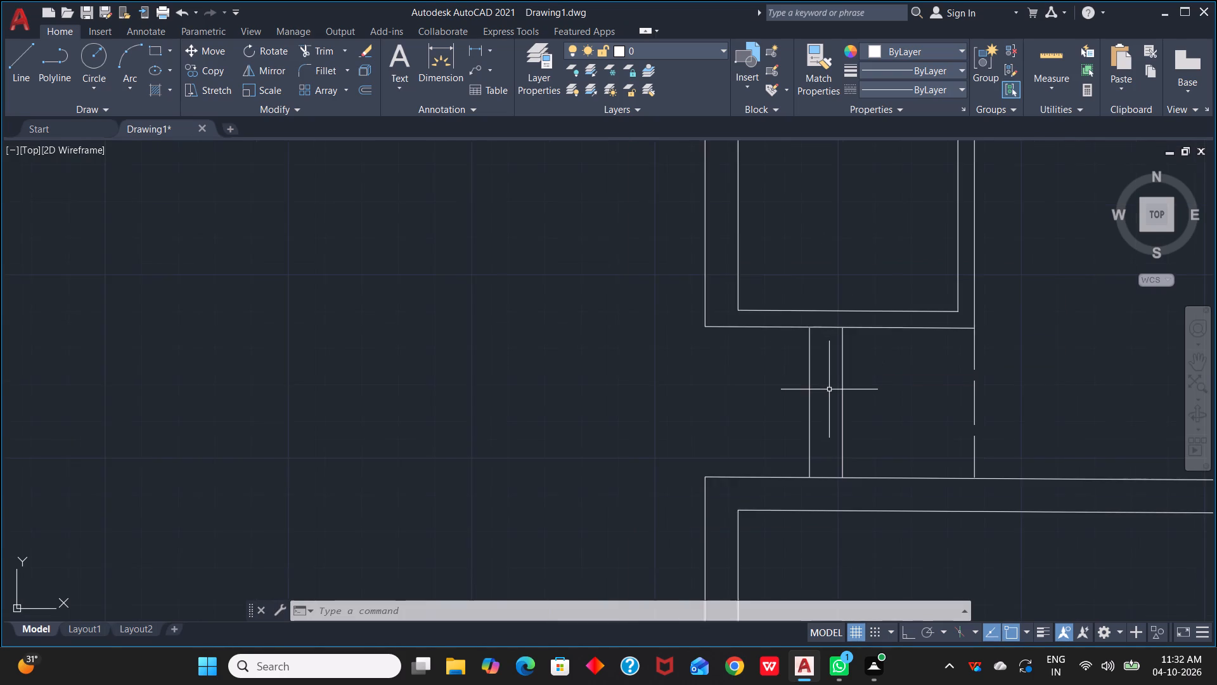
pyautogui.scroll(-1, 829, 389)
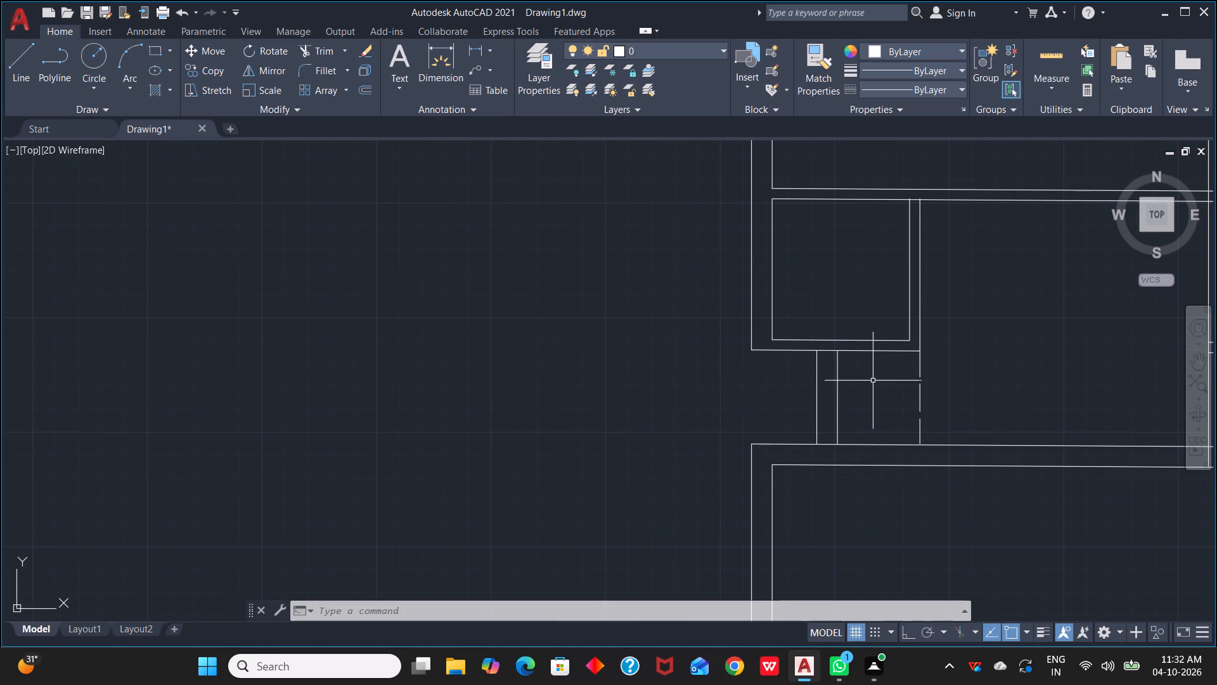
# Check the distance from the small lower space's inner wall line to the dashed line on its right.
pyautogui.press('Escape')
pyautogui.press('o')
pyautogui.press('space')
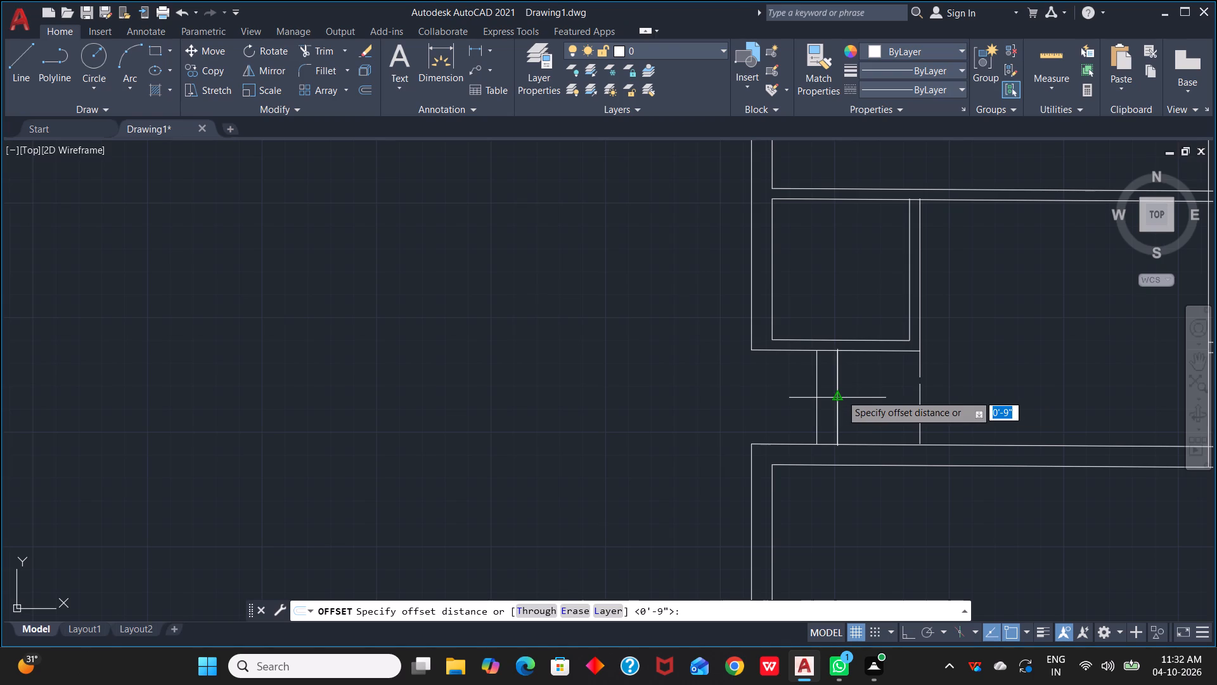
pyautogui.click(841, 395)
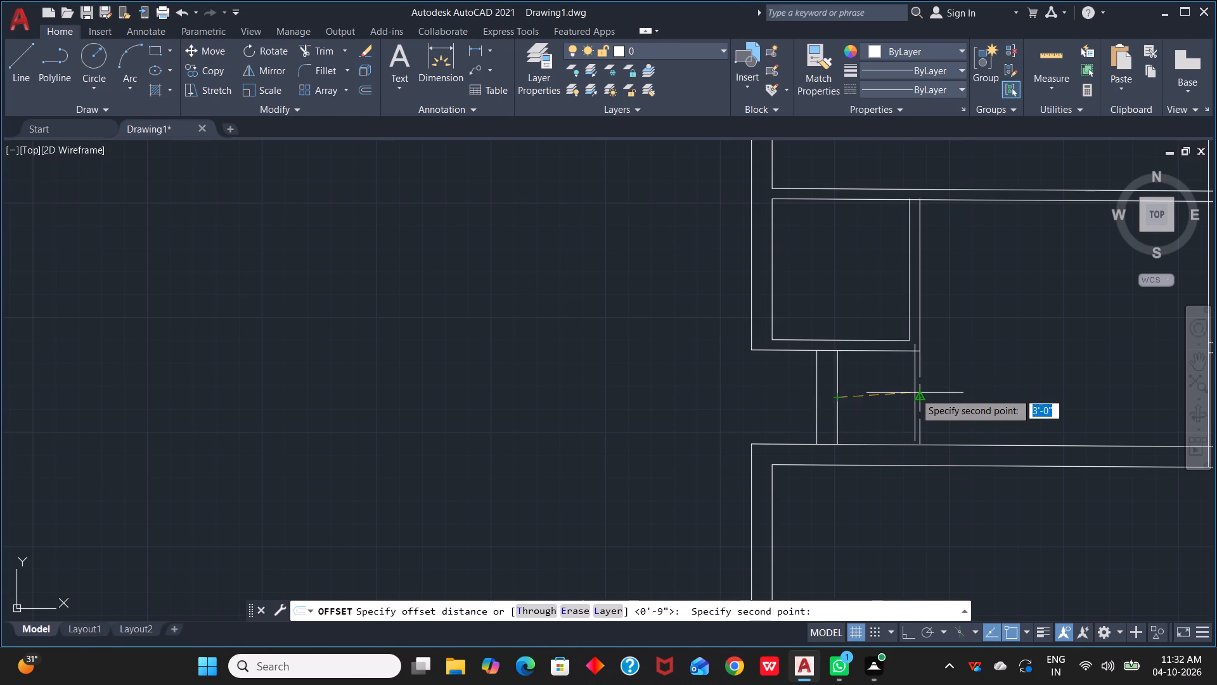
pyautogui.press('Escape')
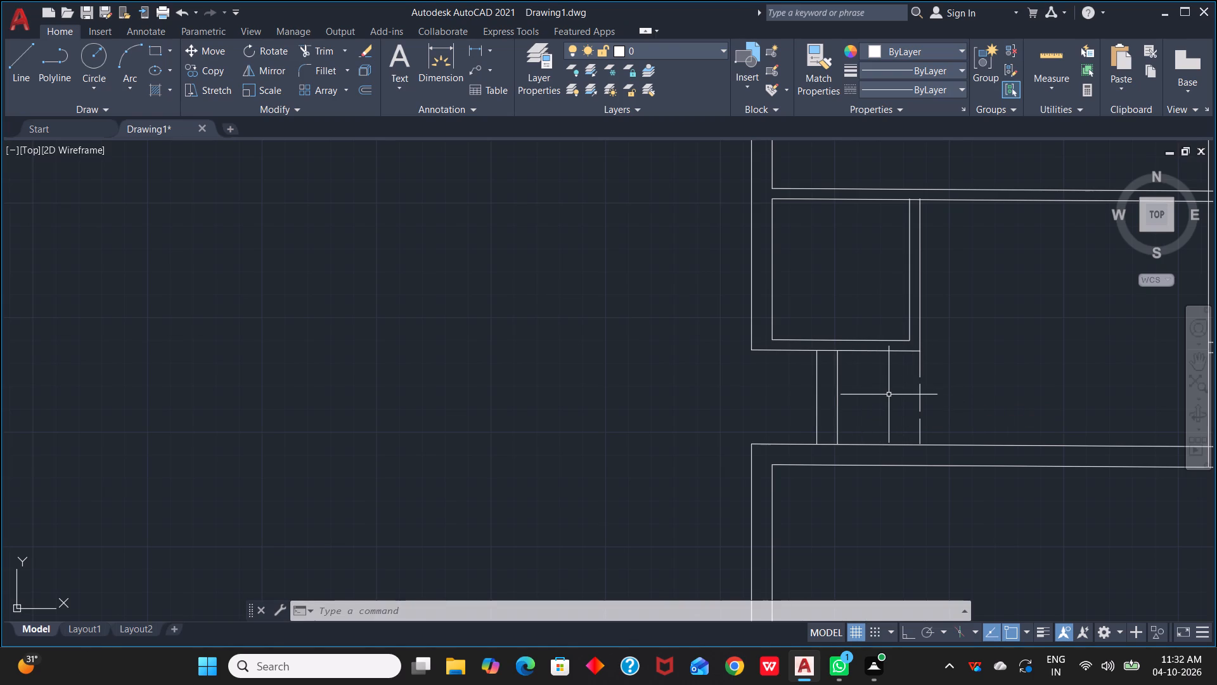
# Offset the small lower space's inner wall line 1.5' toward the dashed opening line.
pyautogui.press('o')
pyautogui.press('space')
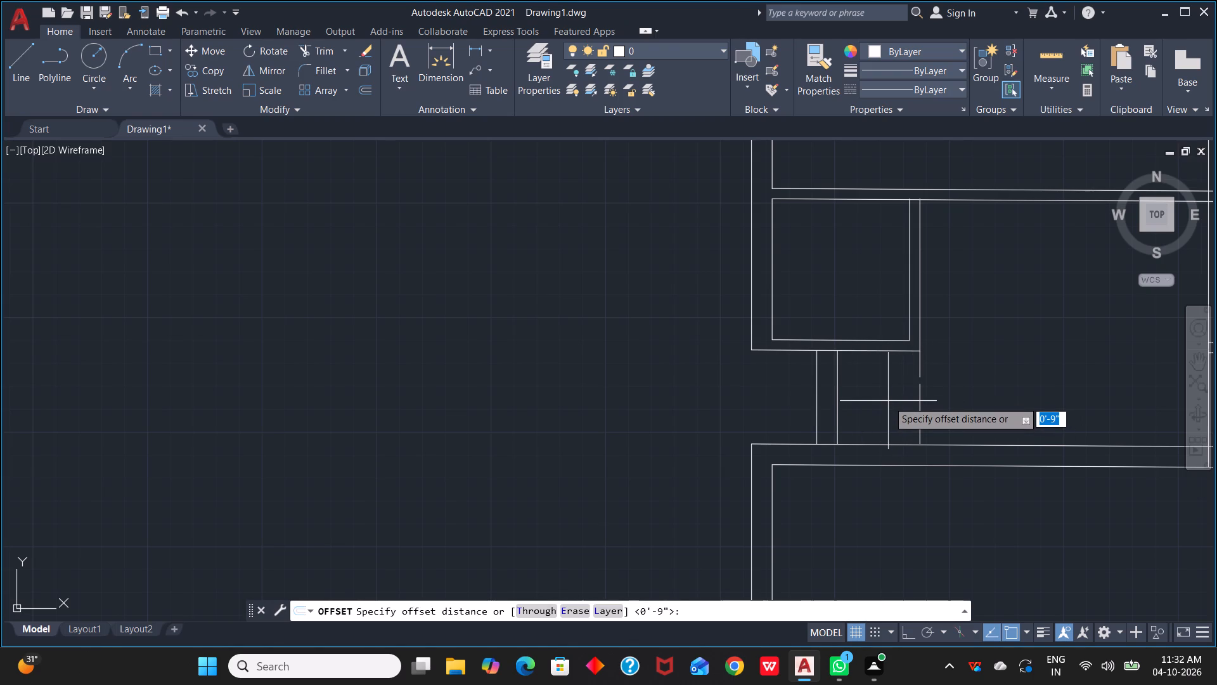
pyautogui.write("1.5'")
pyautogui.press('Return')
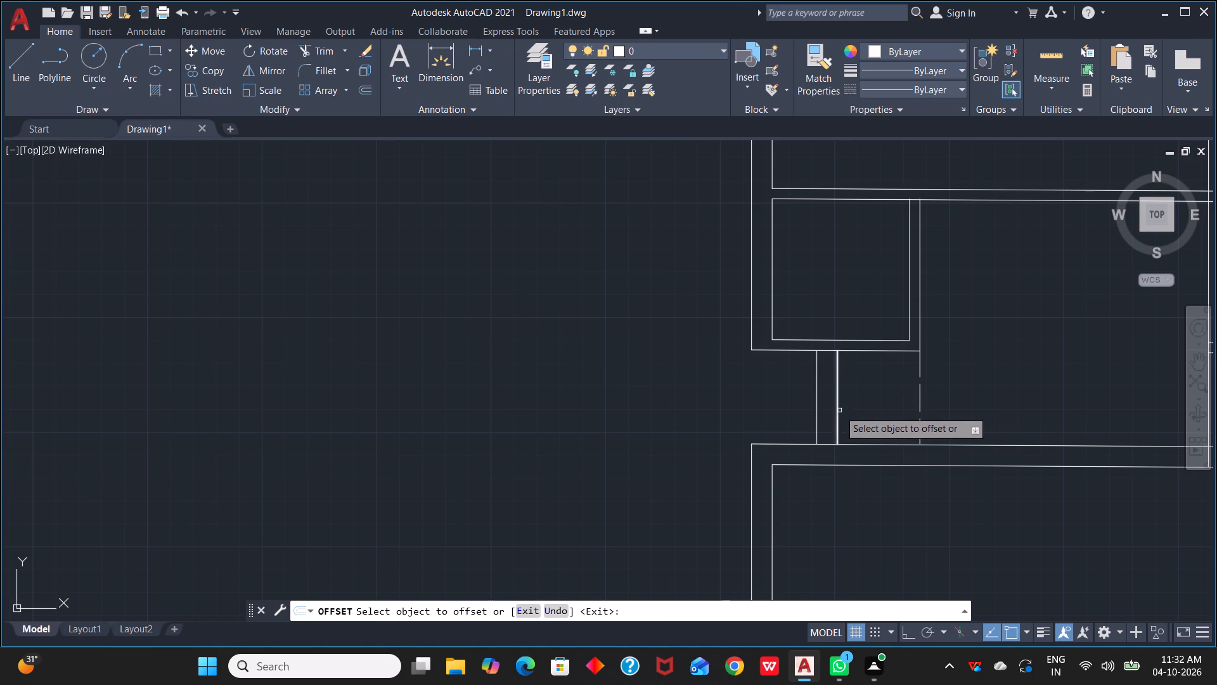
pyautogui.click(839, 410)
pyautogui.click(871, 410)
pyautogui.press('Escape')
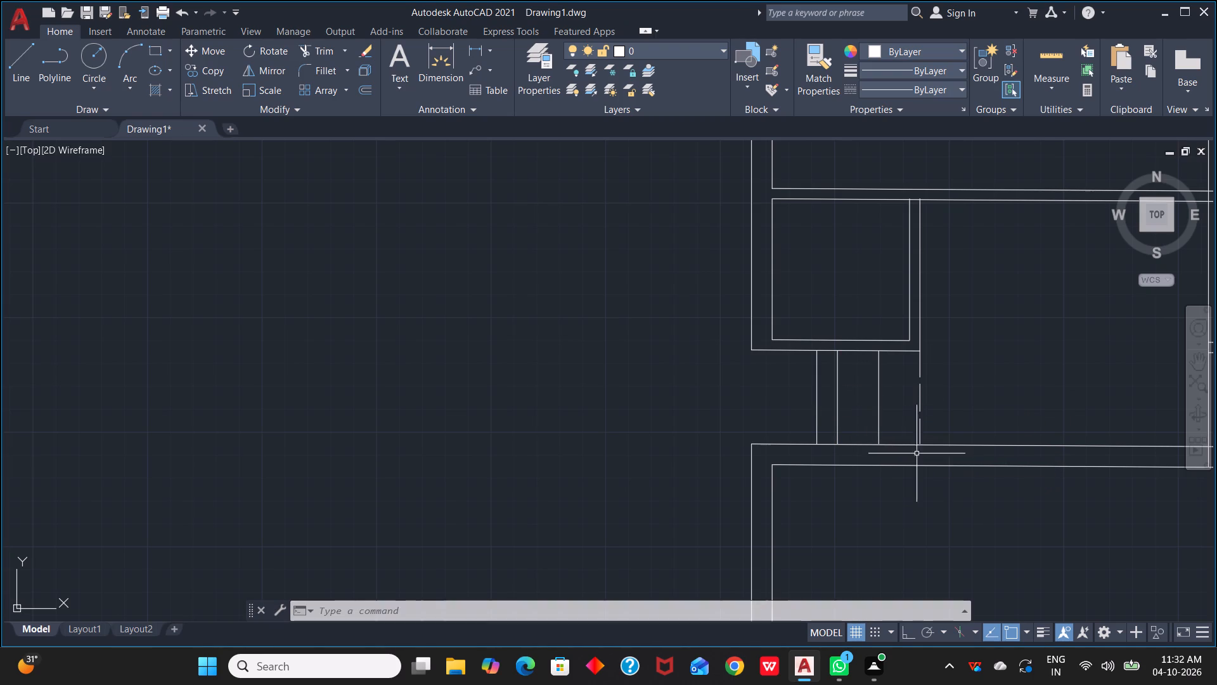
# Draw a vertical line about 3'-5" long closing the small lower space's outer side, from the cross partition's corner to the lower wall's corner.
pyautogui.scroll(-2, 925, 438)
pyautogui.moveTo(963, 424); pyautogui.dragTo(846, 465, button='middle')
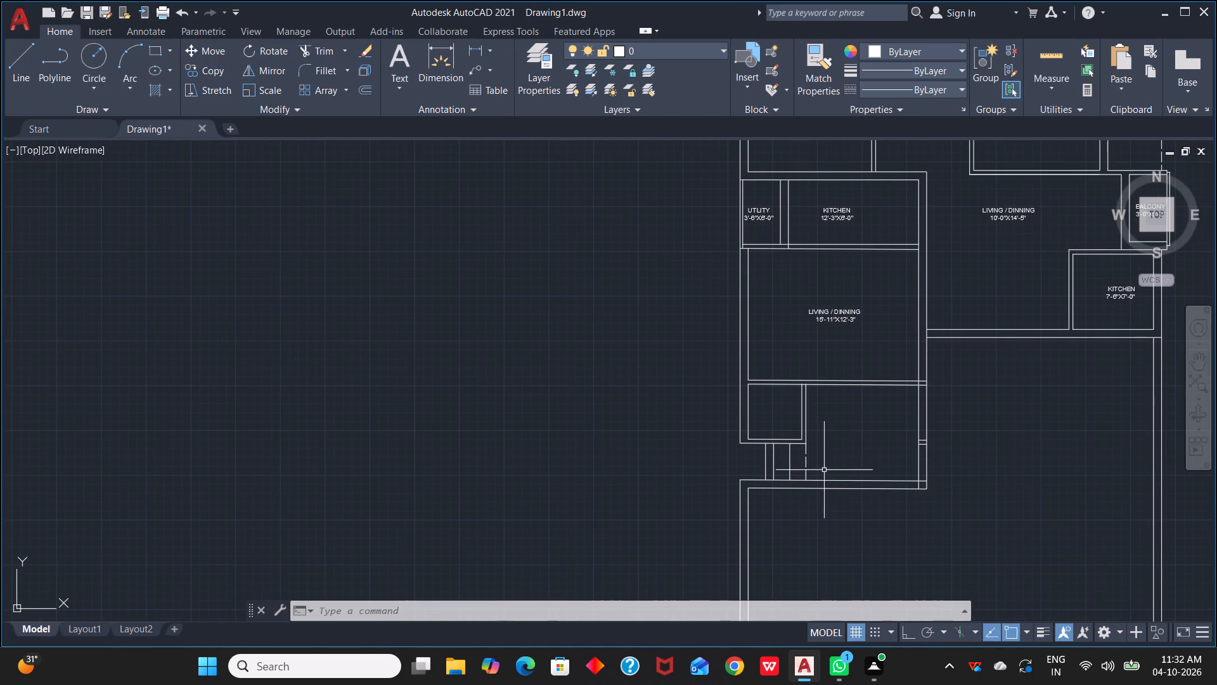
pyautogui.click(807, 458)
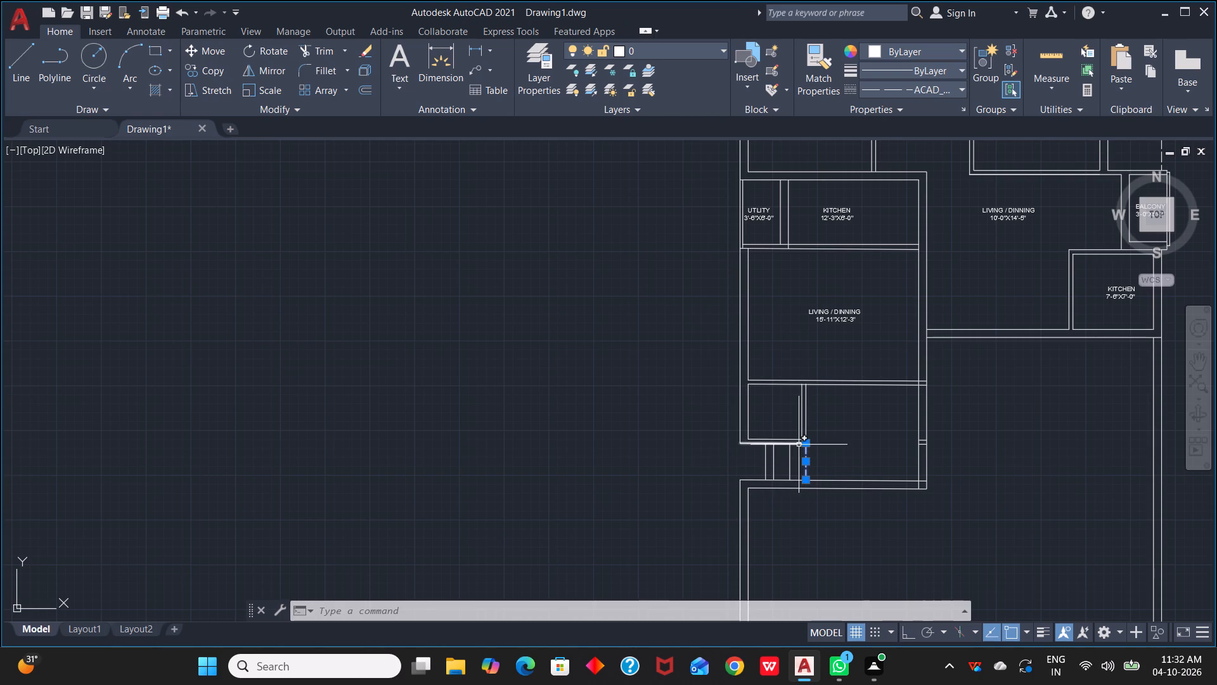
pyautogui.press('Escape')
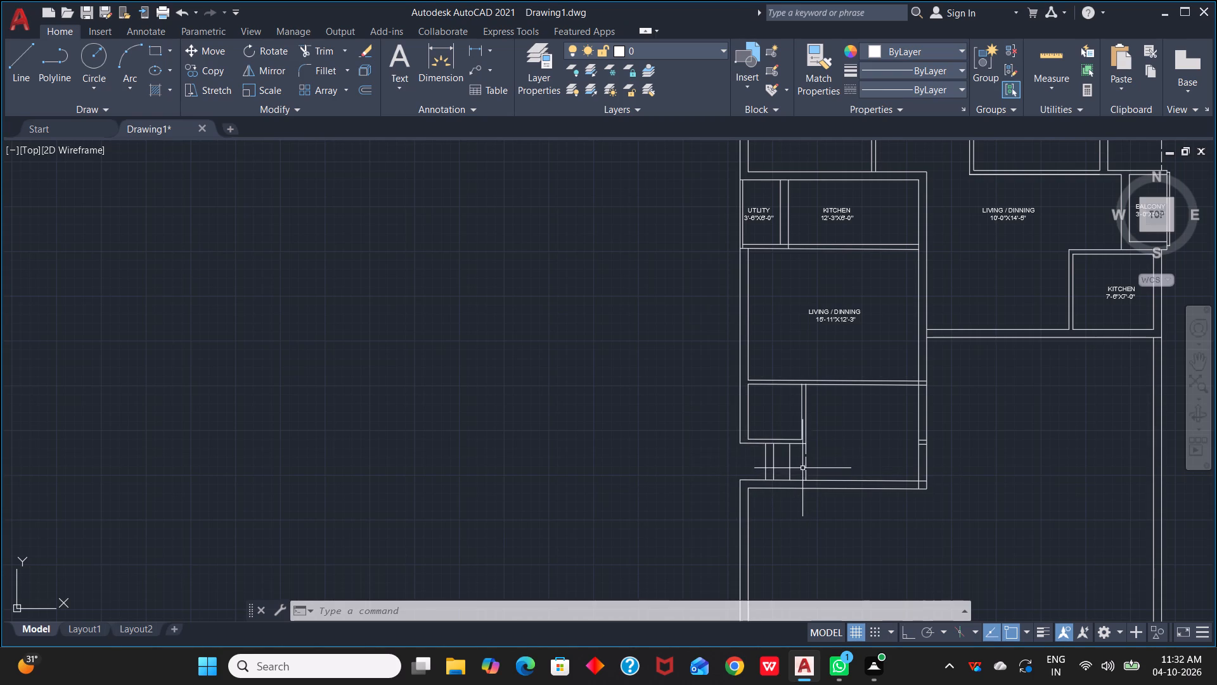
pyautogui.scroll(3, 749, 452)
pyautogui.moveTo(746, 452); pyautogui.dragTo(926, 425, button='middle')
pyautogui.press('l')
pyautogui.press('space')
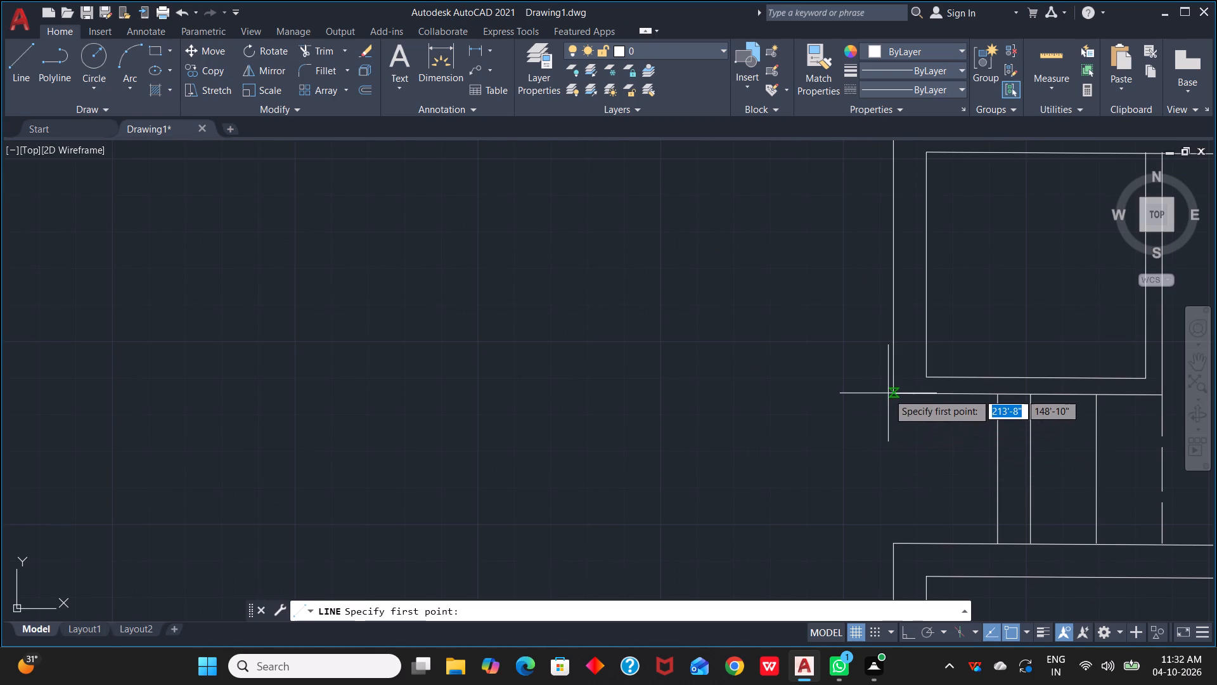
pyautogui.click(893, 393)
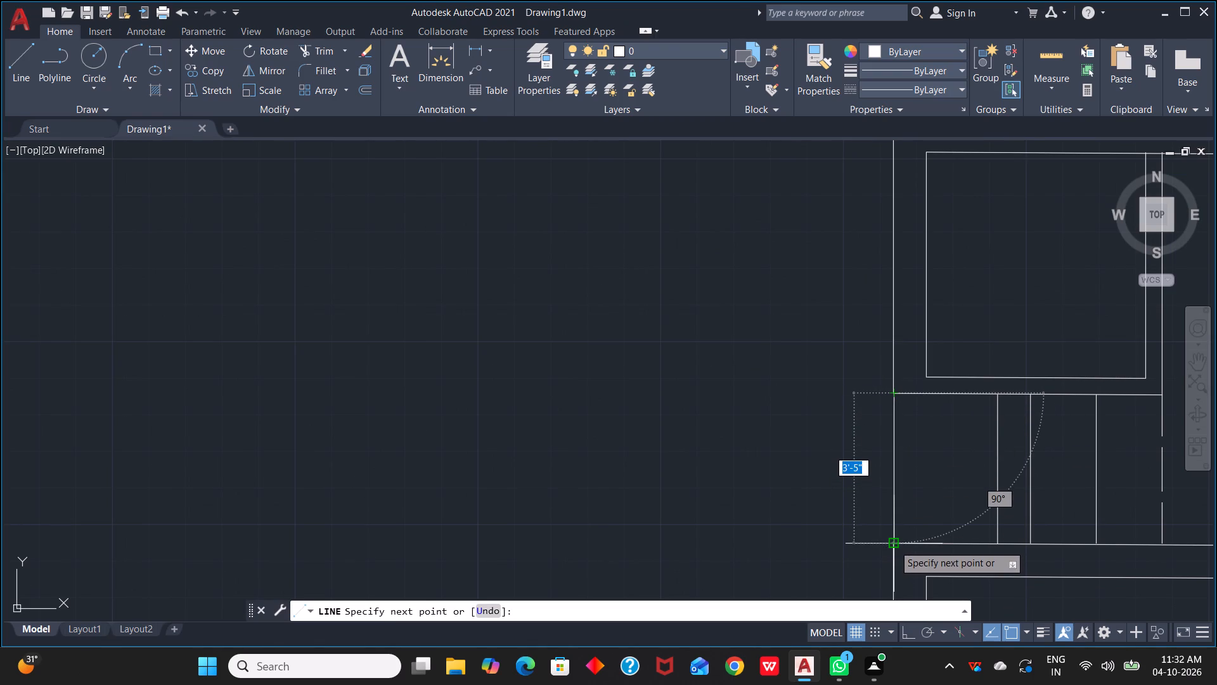
pyautogui.press('F8')
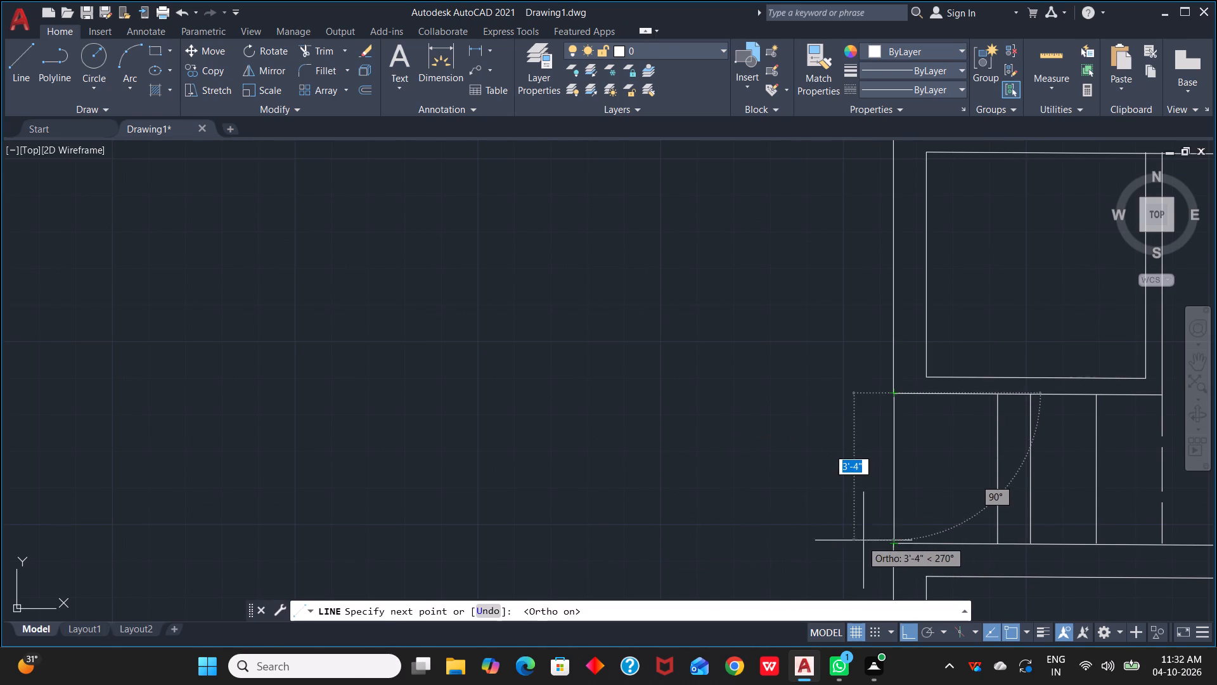
pyautogui.click(895, 545)
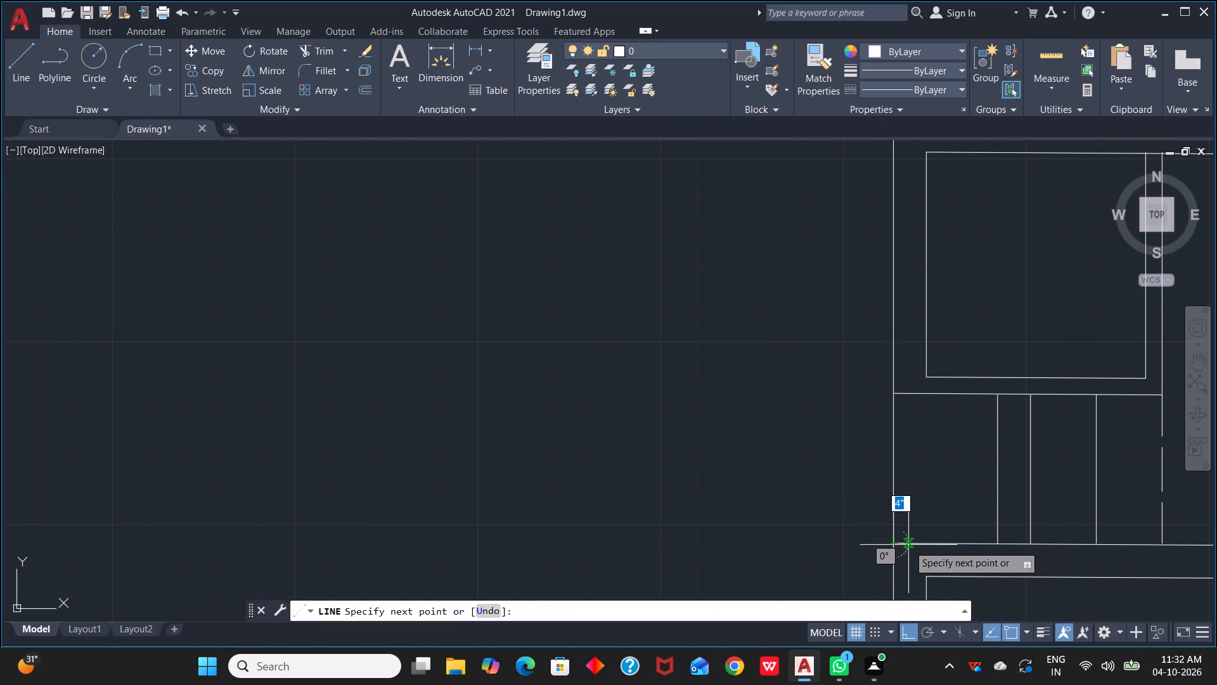
pyautogui.press('Escape')
pyautogui.press('Escape')
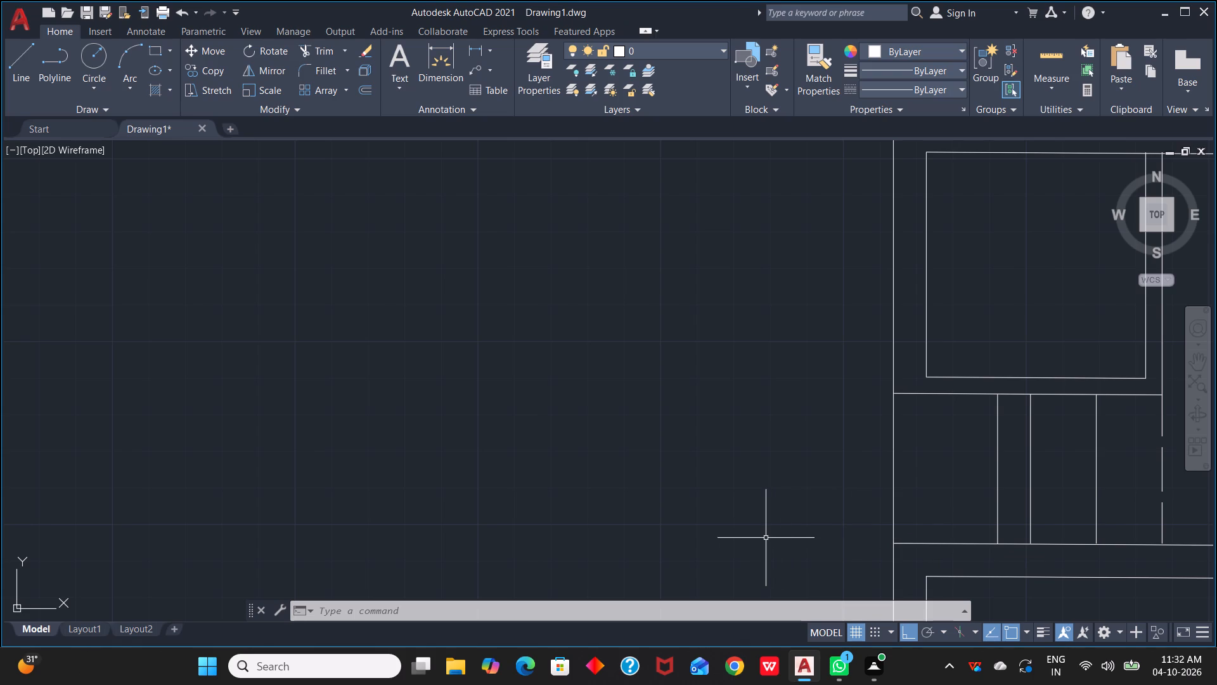
pyautogui.press('Escape')
# Match the new outer closing line's properties to the dashed line on the opposite side of the small lower space.
pyautogui.press('m')
pyautogui.write('A')
pyautogui.press('space')
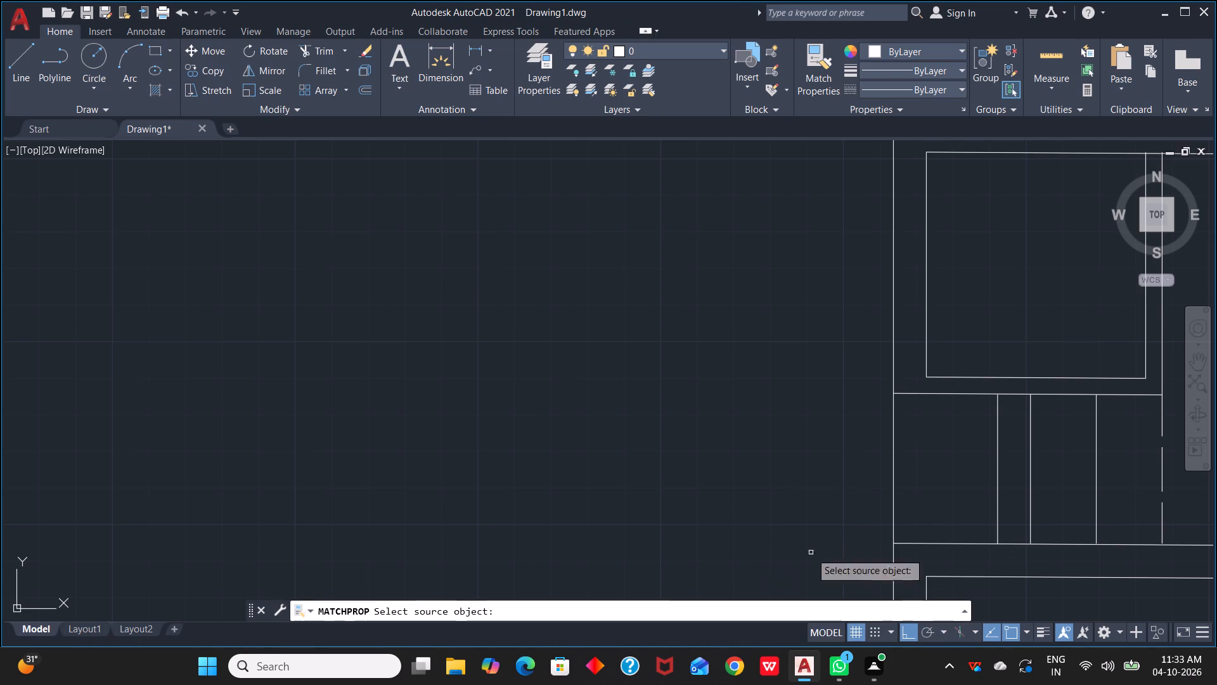
pyautogui.click(1163, 480)
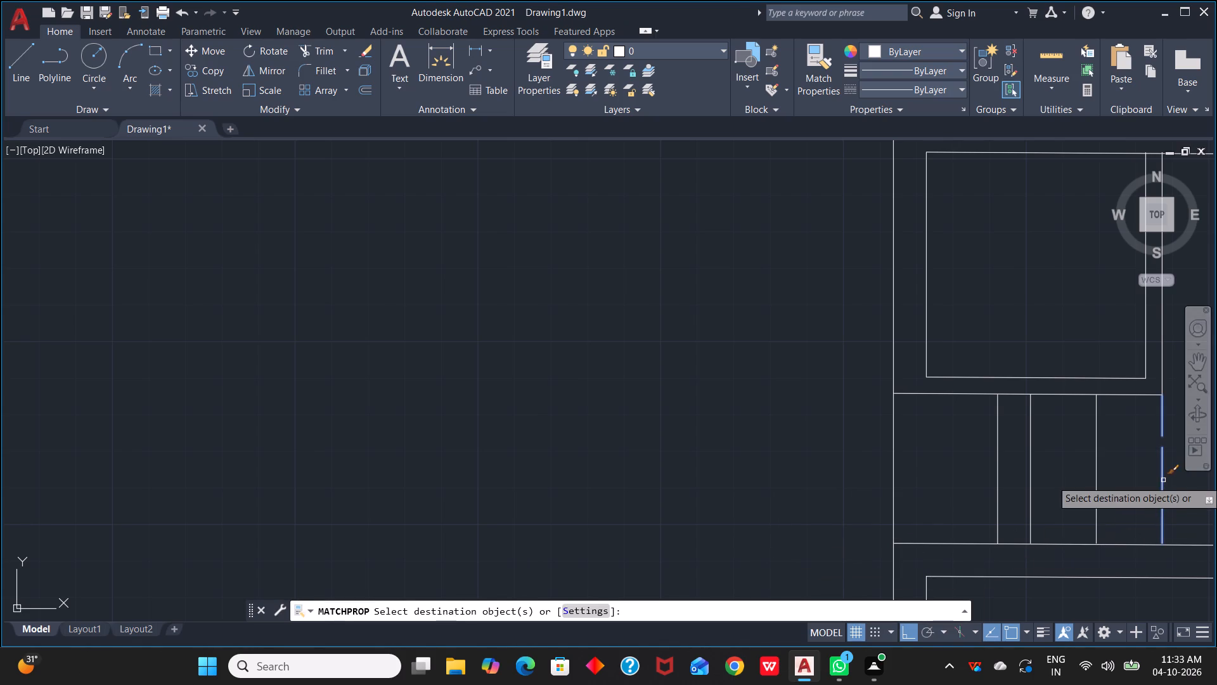
pyautogui.click(894, 497)
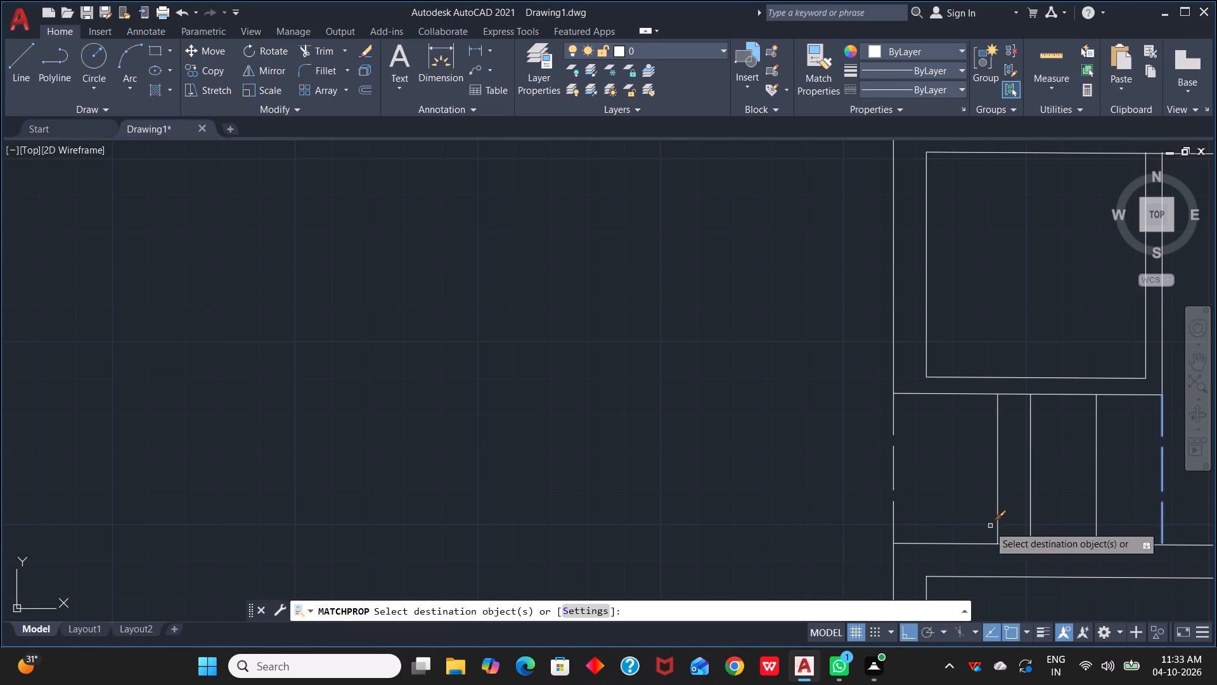
pyautogui.press('Escape')
# Look over the whole apartment plan and the partitioned rooms below the living/dining area.
pyautogui.scroll(-2, 949, 526)
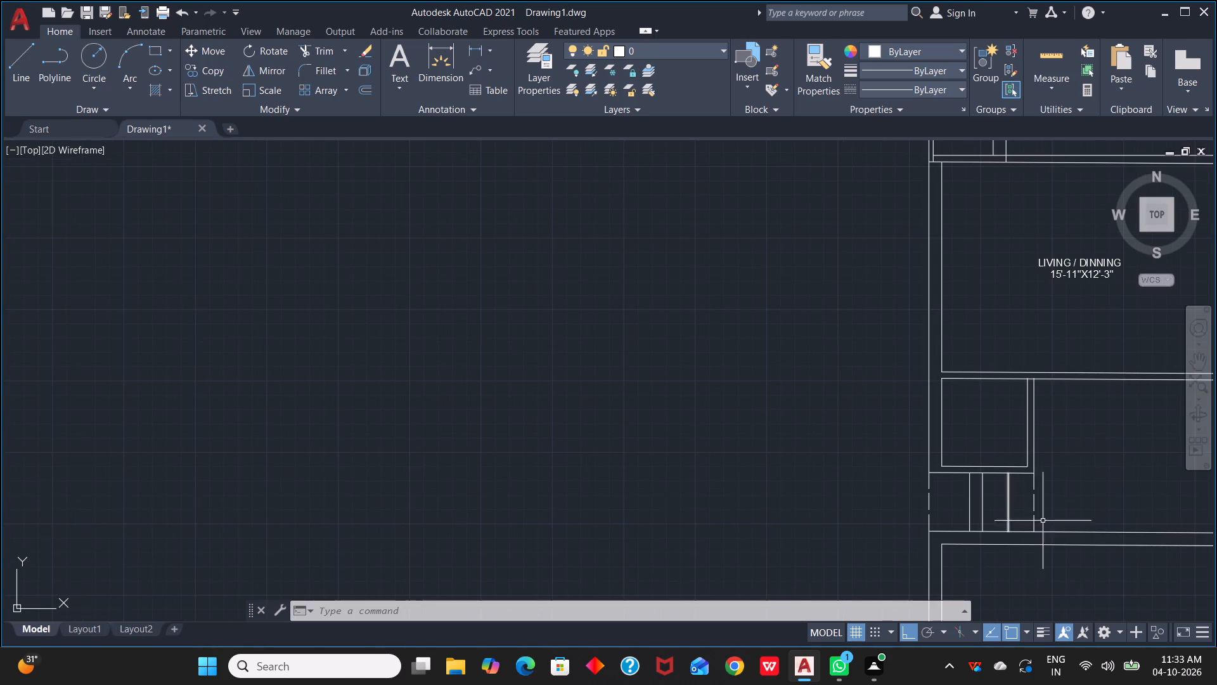
pyautogui.moveTo(1067, 514); pyautogui.dragTo(858, 517, button='middle')
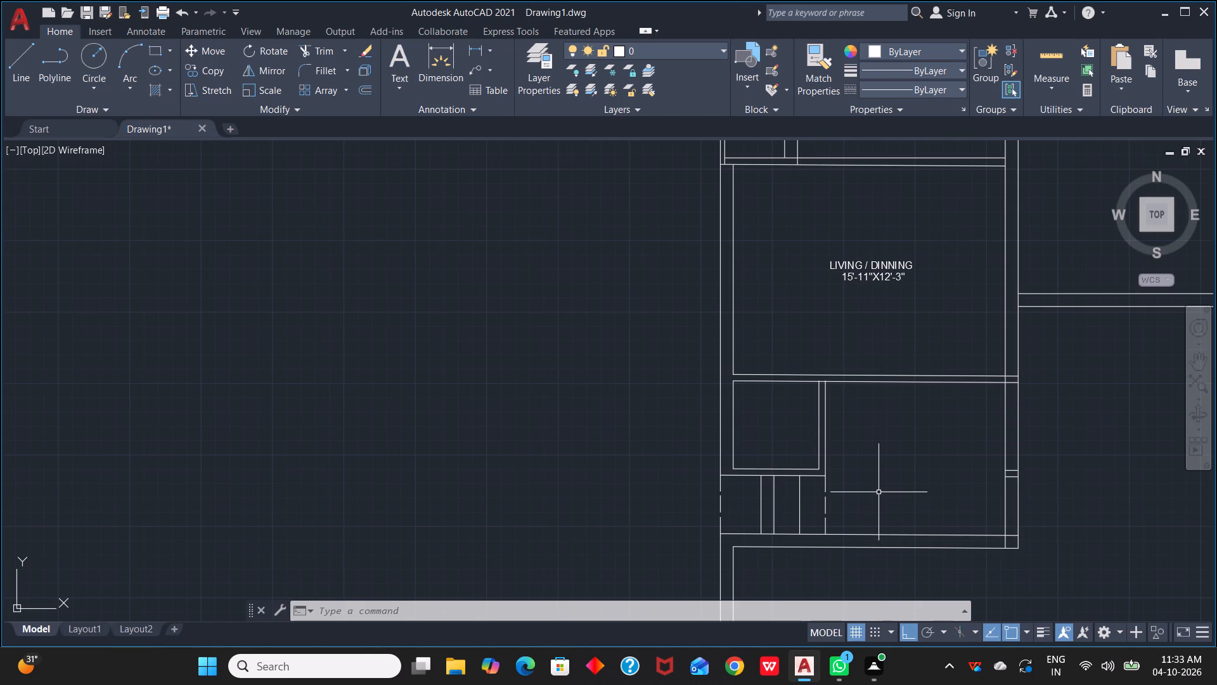
pyautogui.scroll(-2, 1097, 445)
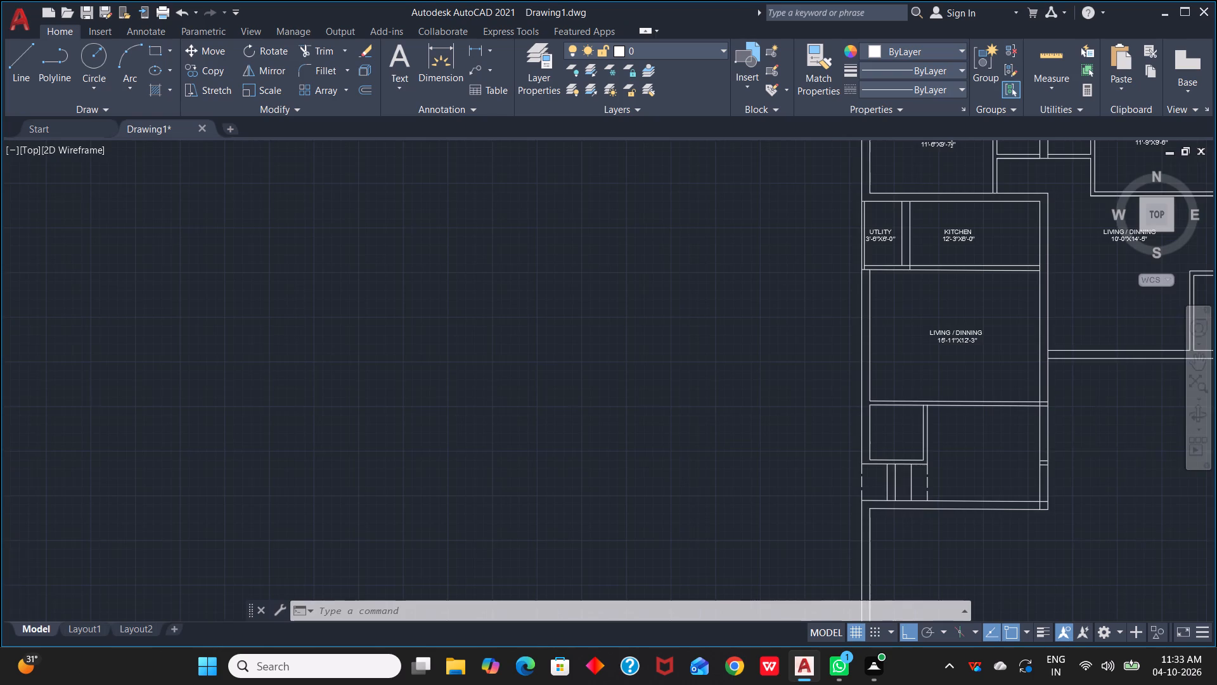
pyautogui.moveTo(1135, 463); pyautogui.dragTo(935, 486, button='middle')
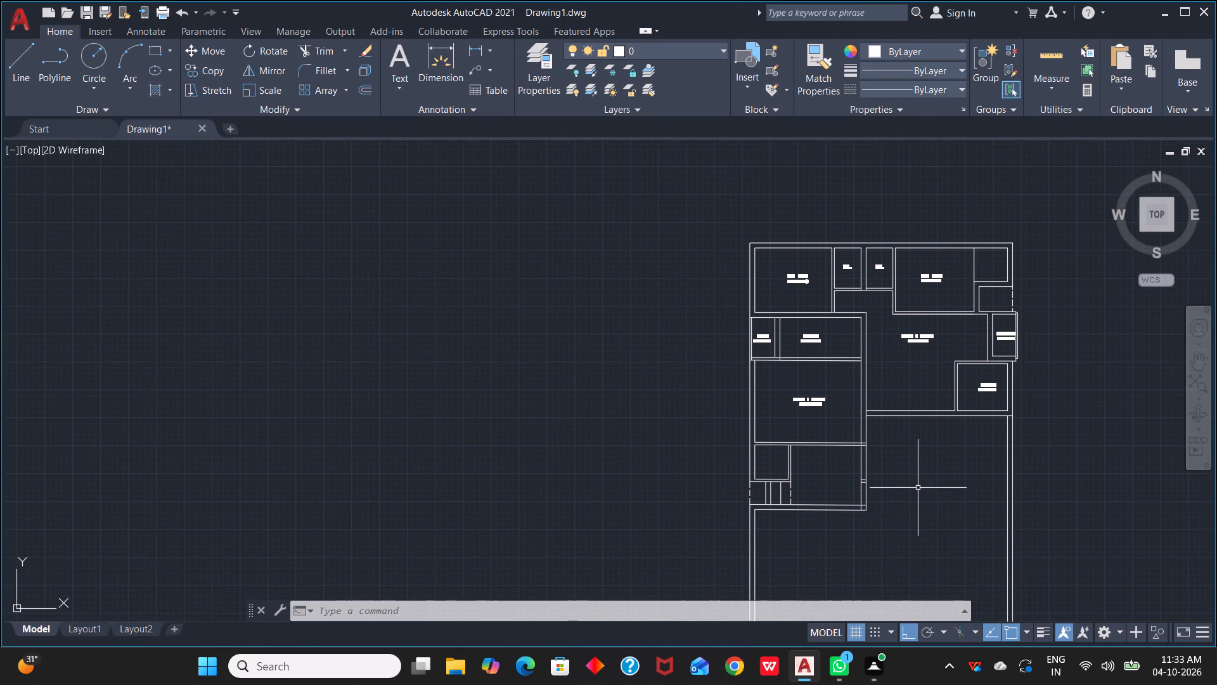
pyautogui.press('Escape')
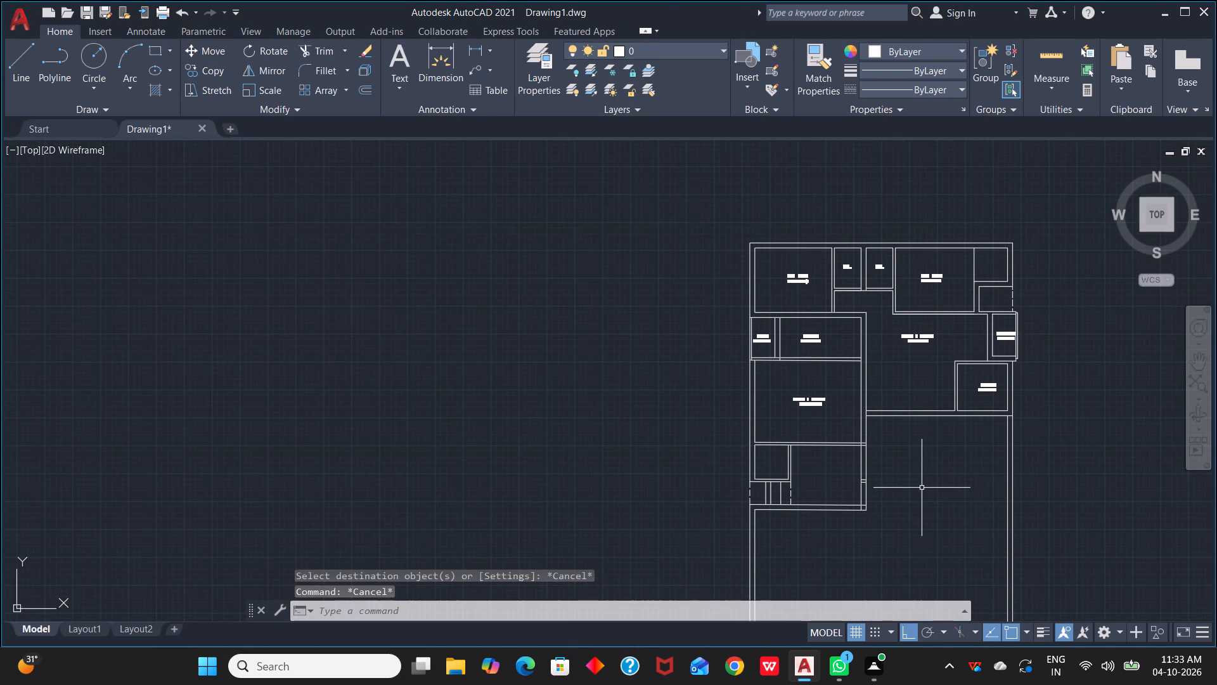
pyautogui.press('Escape')
pyautogui.press('Escape')
pyautogui.scroll(1, 922, 486)
pyautogui.moveTo(922, 486); pyautogui.dragTo(921, 443, button='middle')
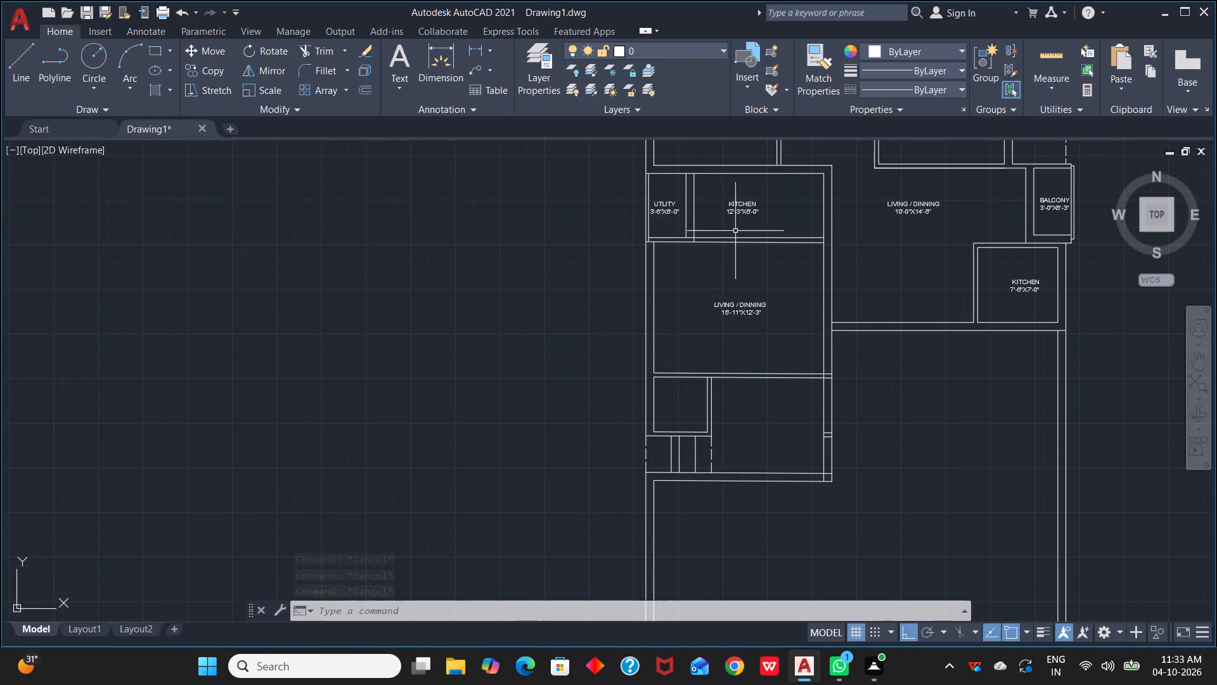
# Copy the BATH label beside the upper-left bedroom into the small upper room below the living/dining area, with Ortho off.
pyautogui.scroll(-1, 976, 226)
pyautogui.moveTo(974, 225); pyautogui.dragTo(998, 309, button='middle')
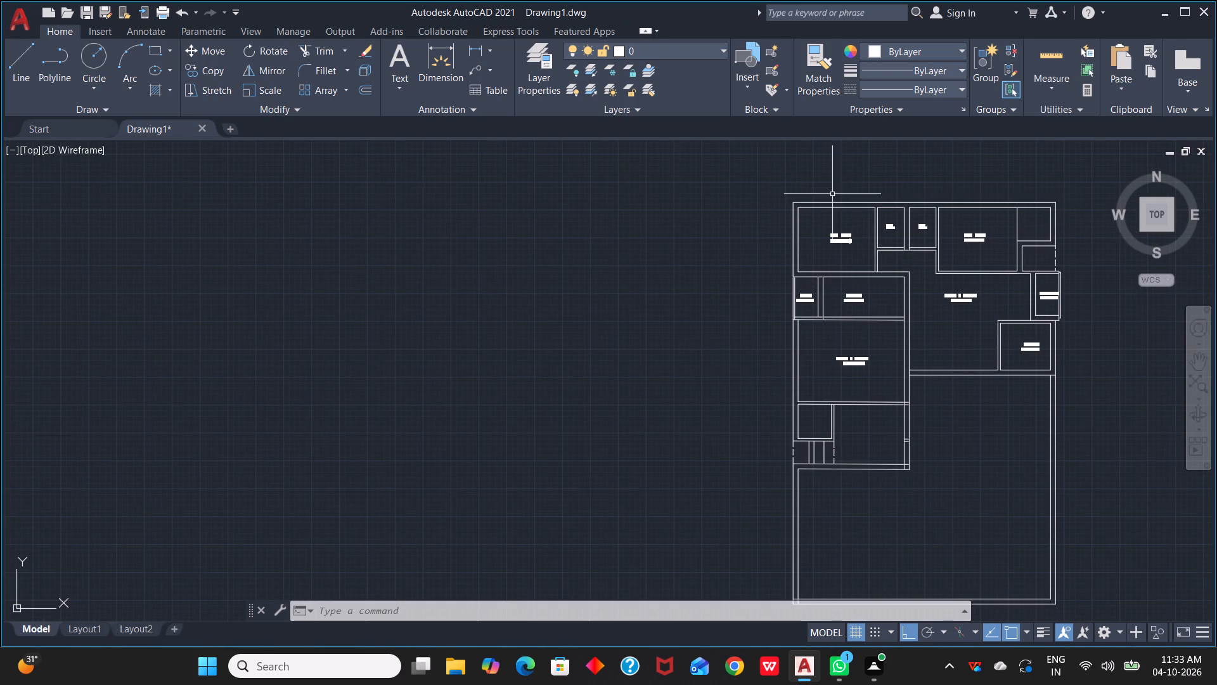
pyautogui.scroll(1, 879, 221)
pyautogui.click(898, 230)
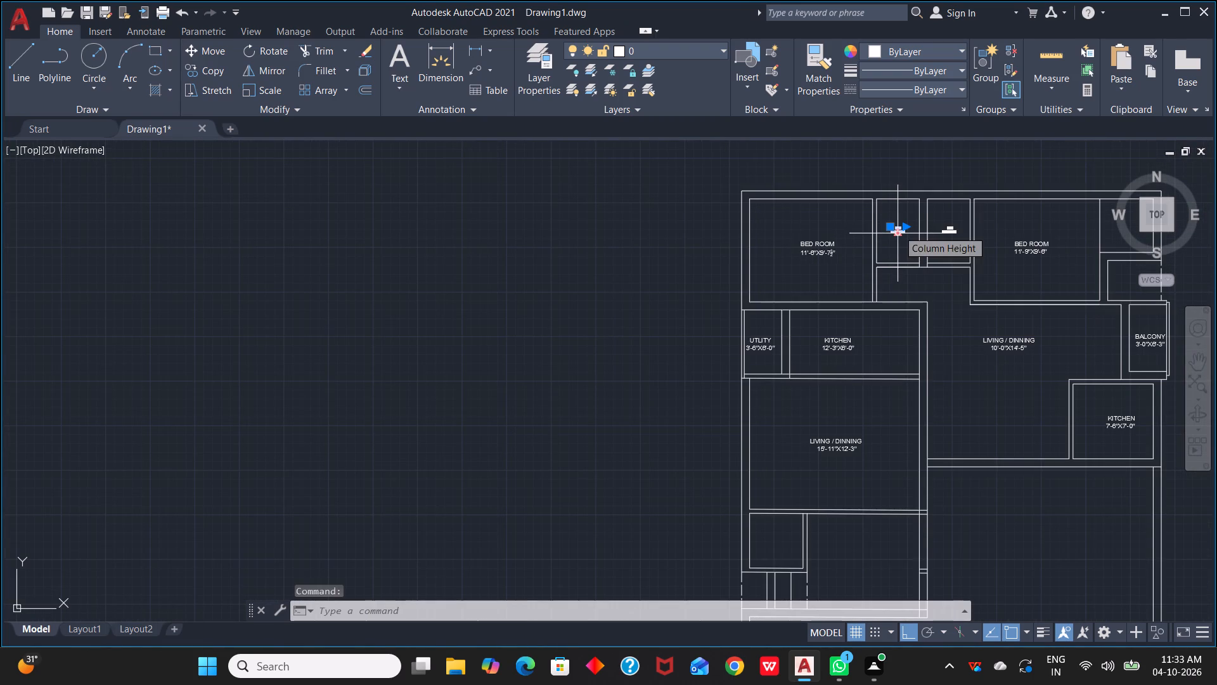
pyautogui.write('CO')
pyautogui.press('space')
pyautogui.click(896, 232)
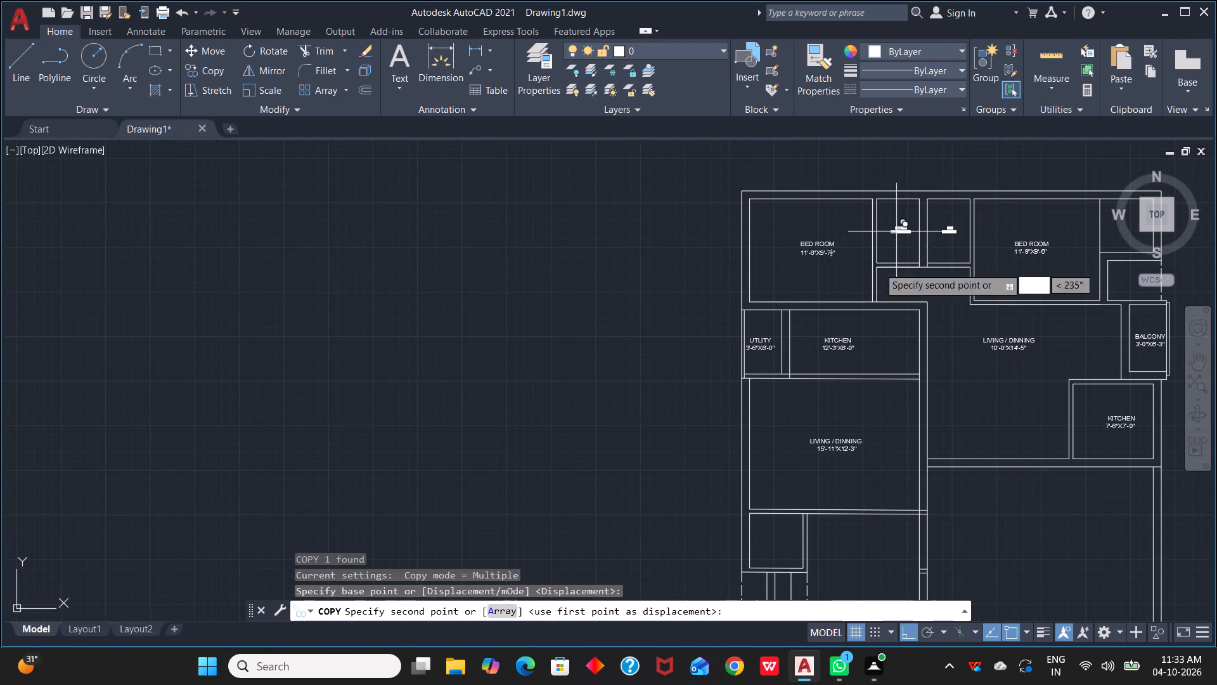
pyautogui.press('F8')
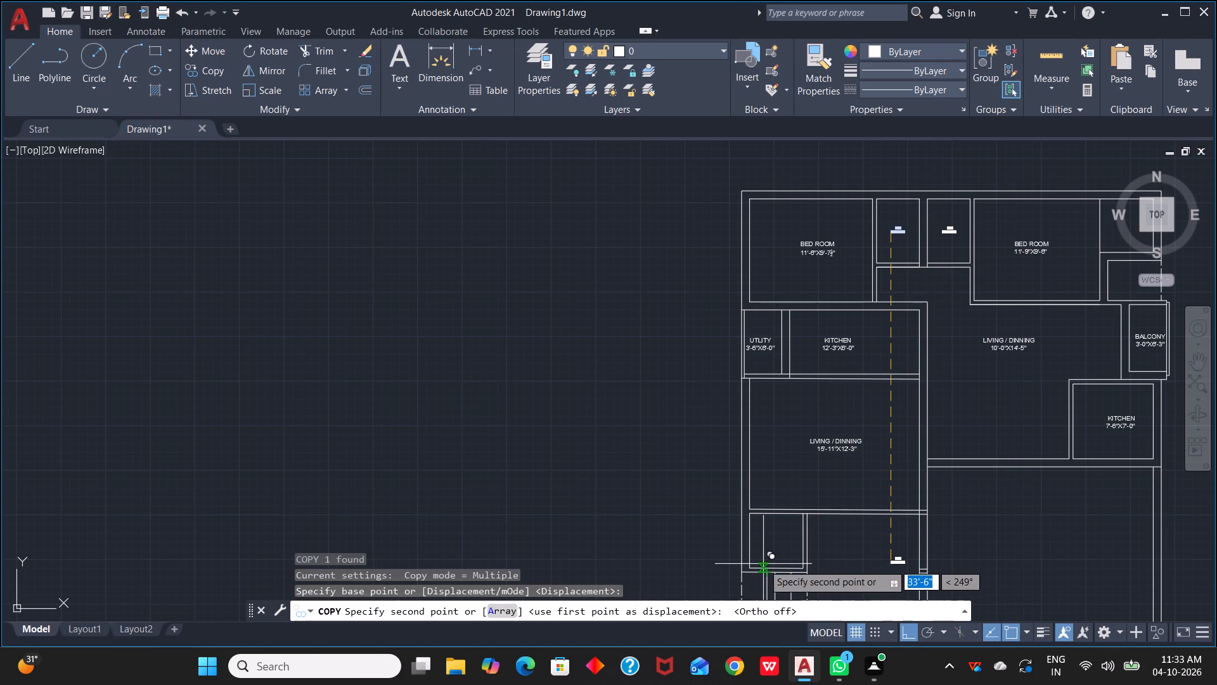
pyautogui.click(768, 552)
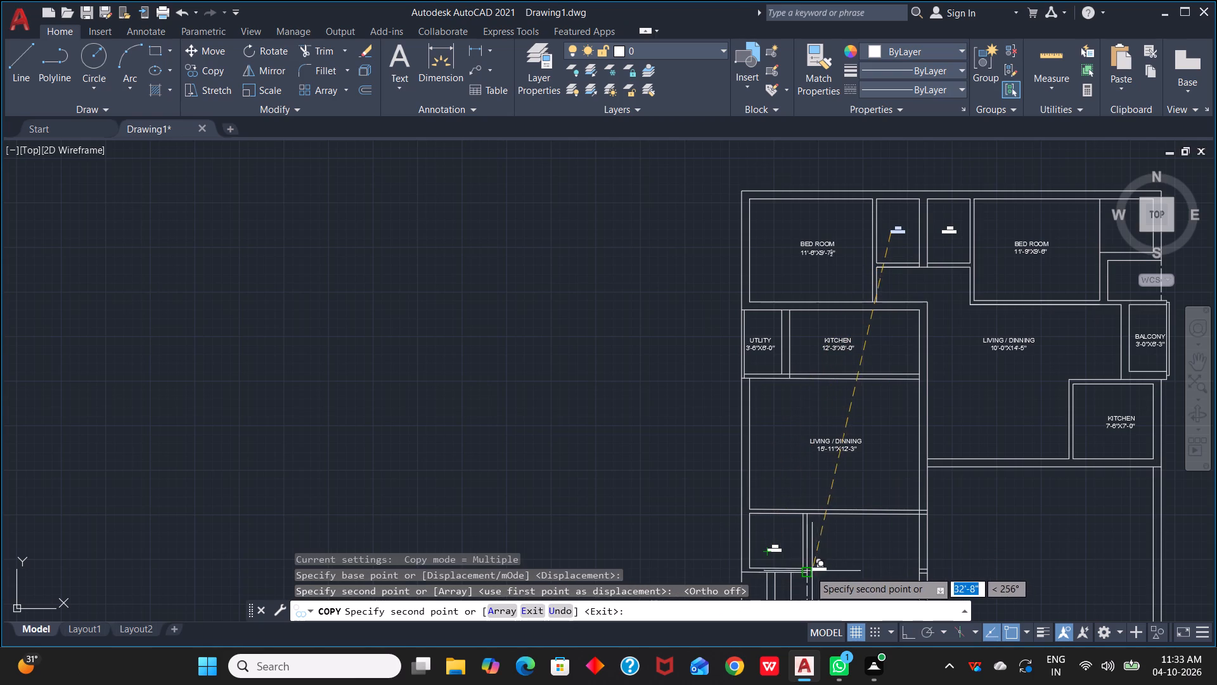
pyautogui.press('Escape')
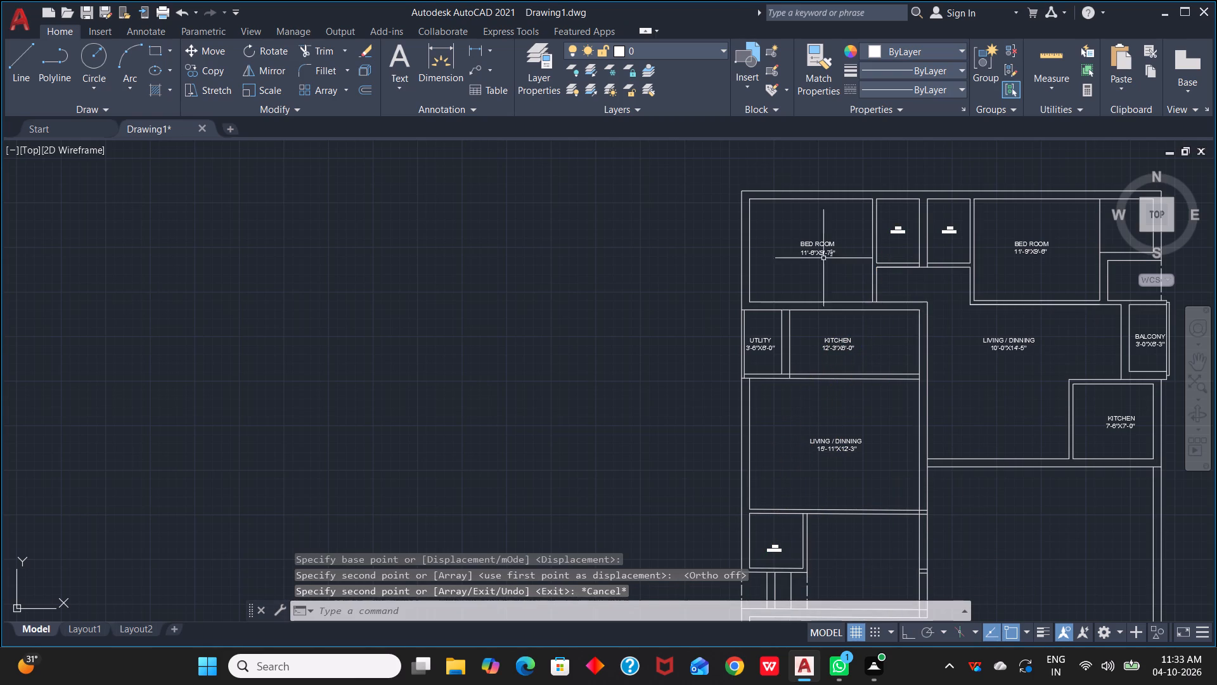
# Copy the upper-left BED ROOM label into the large room beside the new bath.
pyautogui.click(819, 251)
pyautogui.write('CO')
pyautogui.press('space')
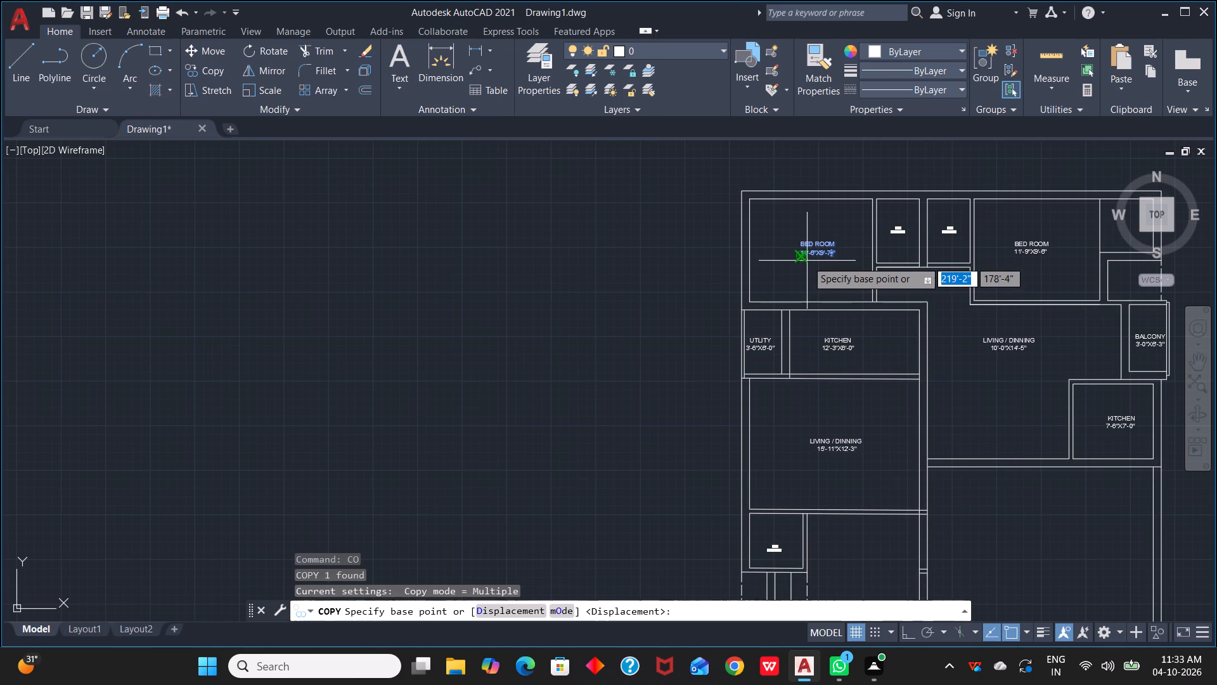
pyautogui.click(810, 245)
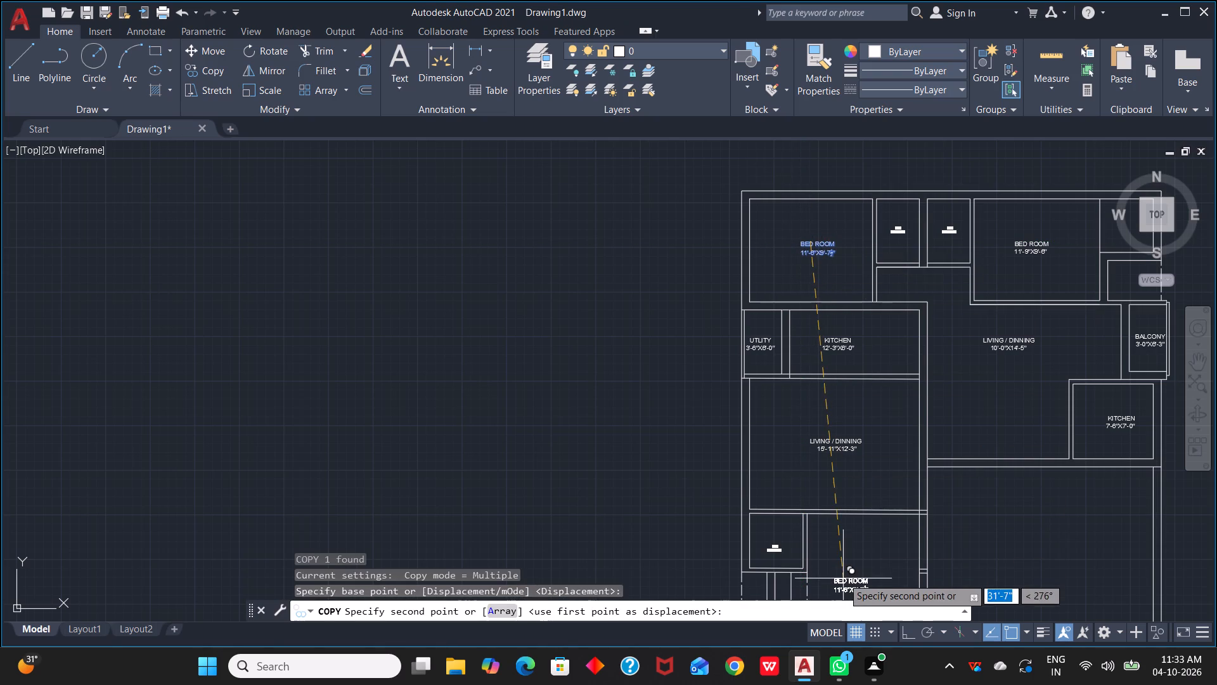
pyautogui.click(855, 561)
pyautogui.scroll(-1, 981, 477)
pyautogui.moveTo(993, 538); pyautogui.dragTo(977, 508, button='middle')
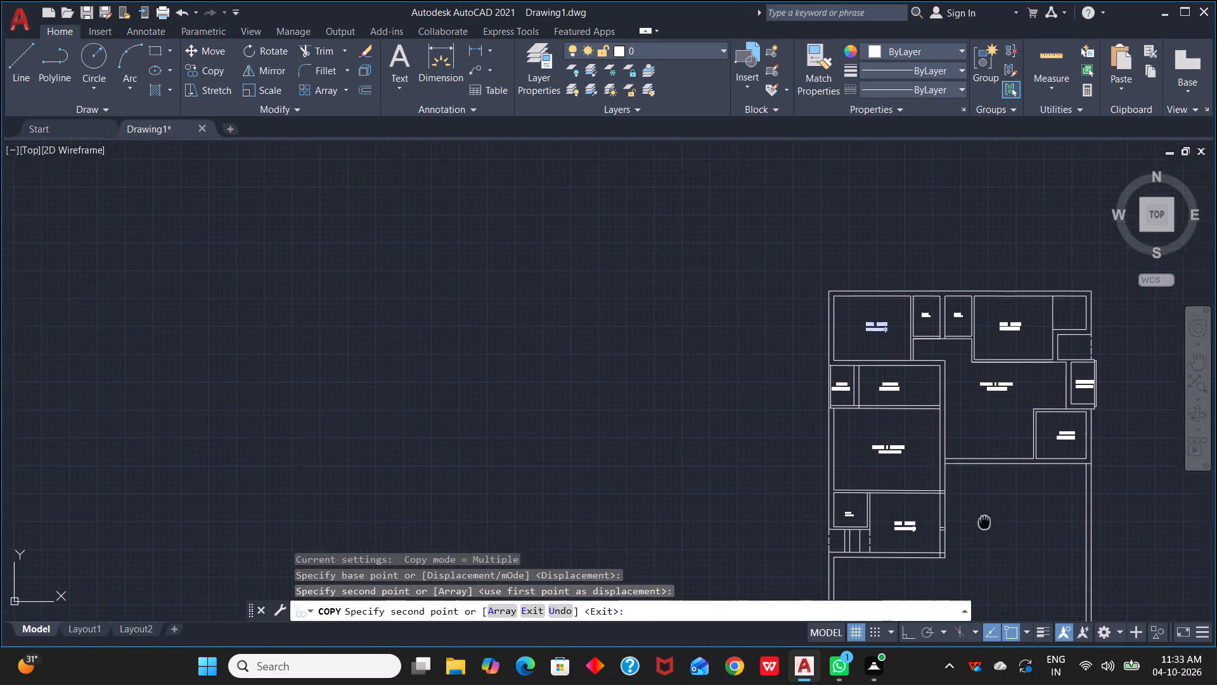
pyautogui.moveTo(977, 508); pyautogui.dragTo(953, 431, button='middle')
pyautogui.press('Escape')
# Trim the overlapping wall-line ends inside the lower-right corner of the new bedroom.
pyautogui.scroll(3, 901, 458)
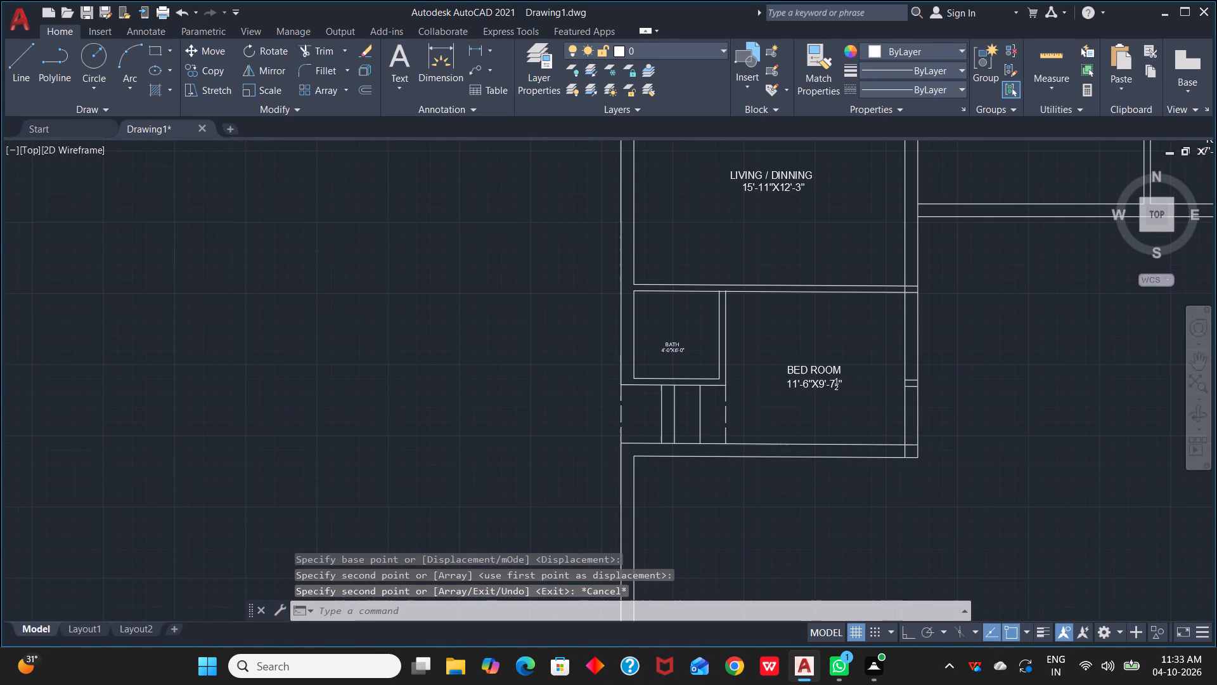
pyautogui.scroll(-1, 901, 457)
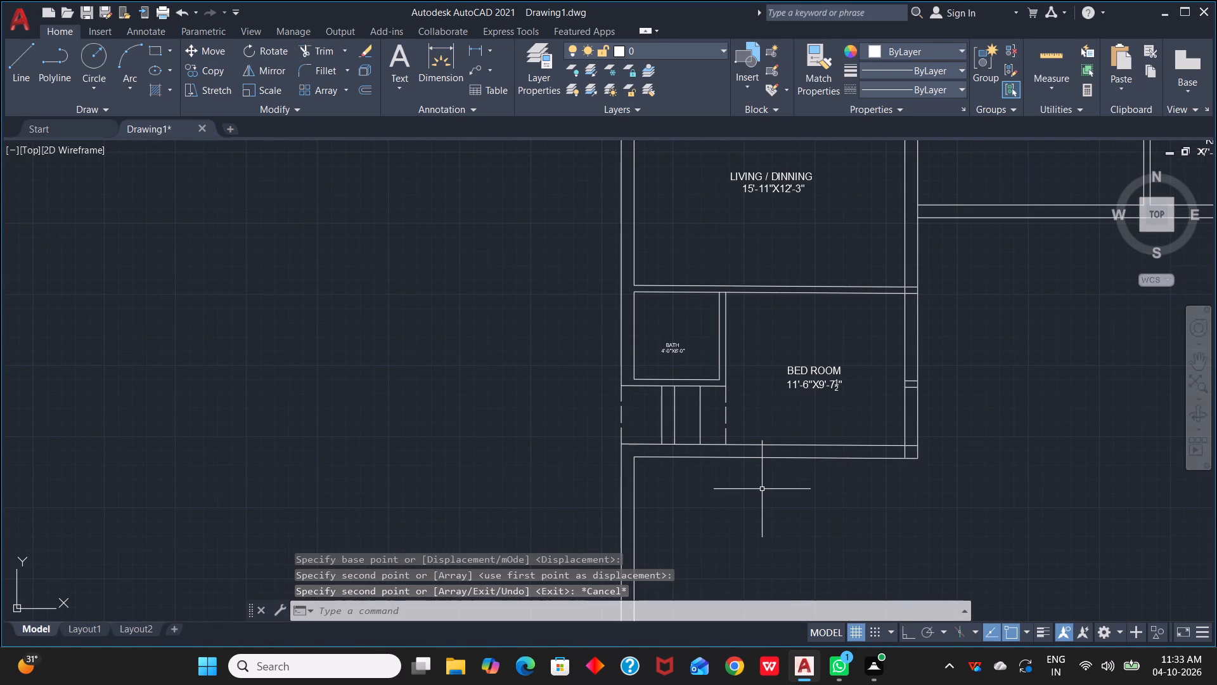
pyautogui.press('t')
pyautogui.write('R')
pyautogui.press('space')
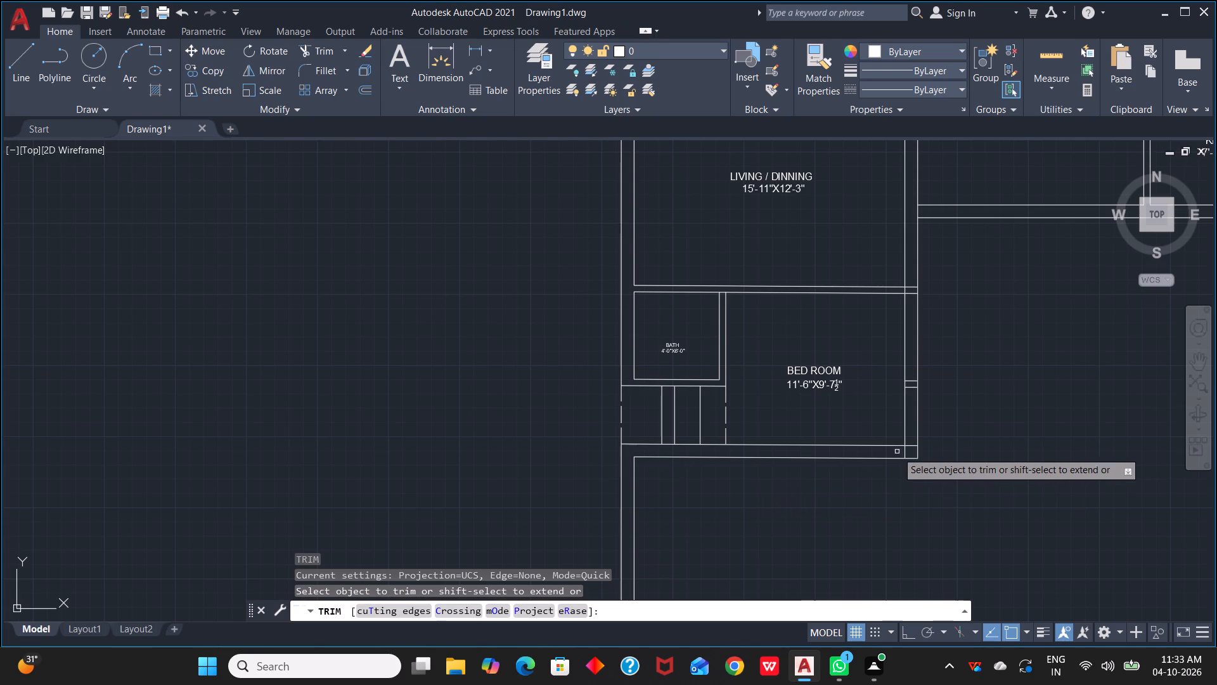
pyautogui.scroll(3, 909, 450)
pyautogui.moveTo(854, 459); pyautogui.dragTo(918, 435)
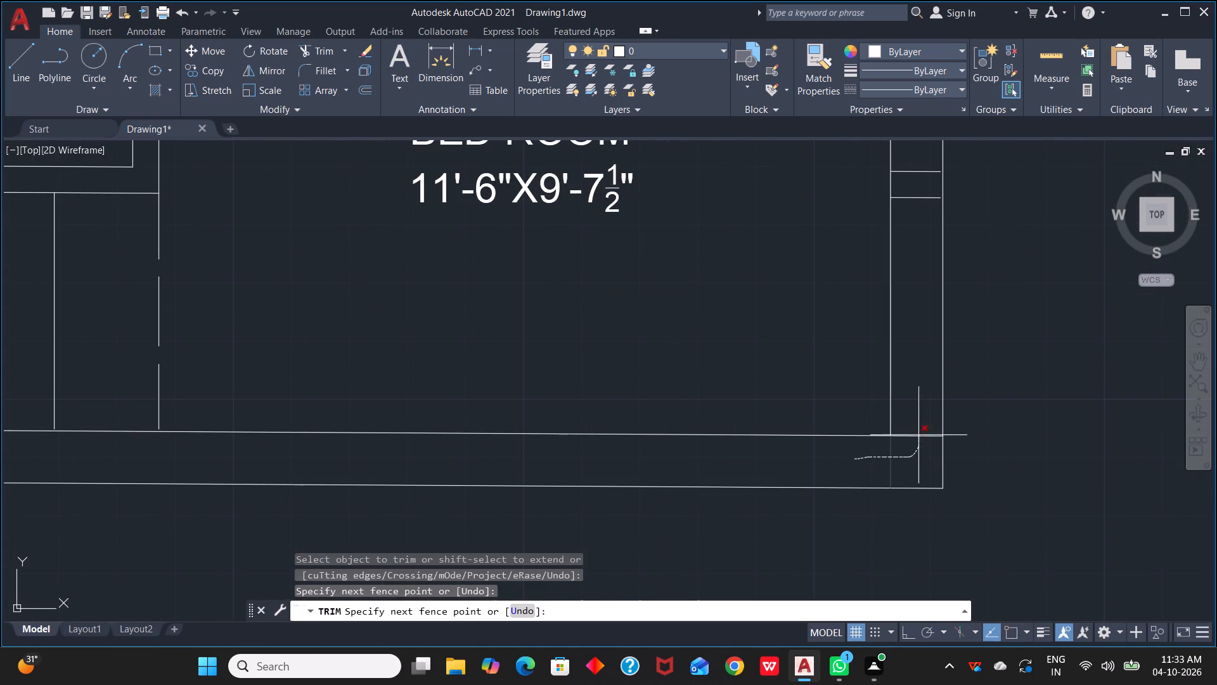
pyautogui.moveTo(918, 435); pyautogui.dragTo(918, 434)
# Trim away the two short cross lines inside the new bedroom's right wall.
pyautogui.scroll(-2, 917, 426)
pyautogui.moveTo(917, 389); pyautogui.dragTo(917, 452, button='middle')
pyautogui.scroll(3, 914, 435)
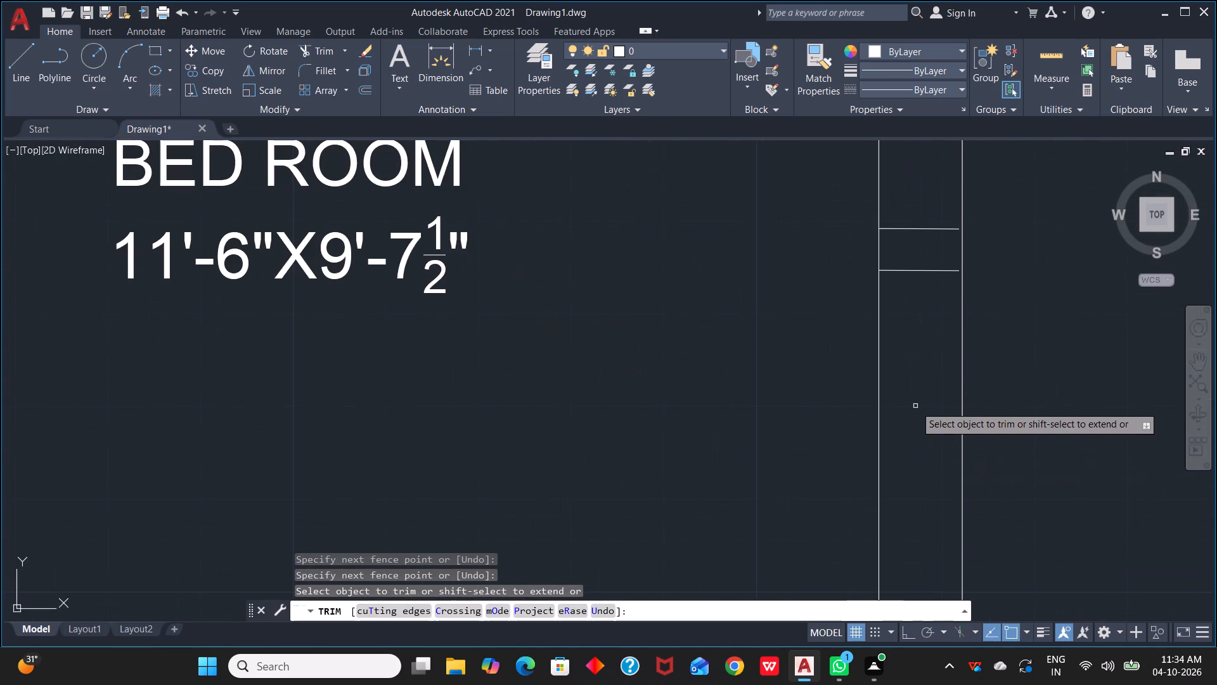
pyautogui.click(929, 219)
pyautogui.click(924, 291)
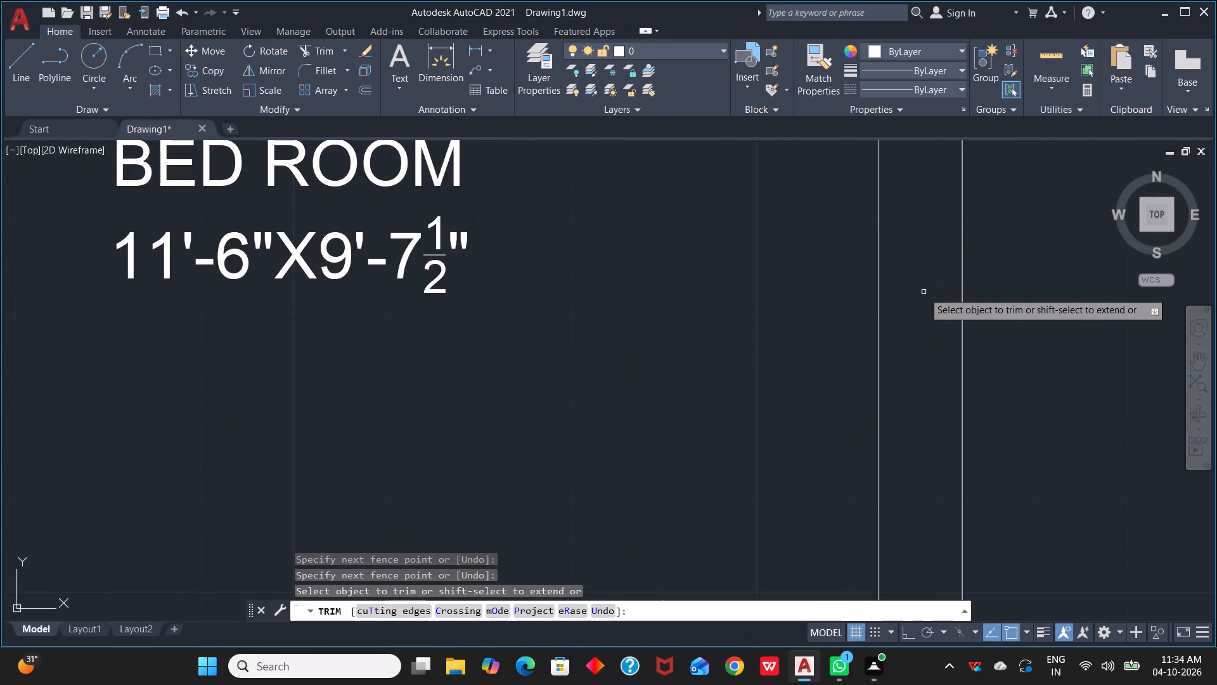
# Trim the crossing wall-line ends and the short piece between them where the new bedroom's top wall meets the right wall.
pyautogui.scroll(-3, 924, 292)
pyautogui.moveTo(925, 347); pyautogui.dragTo(927, 509, button='middle')
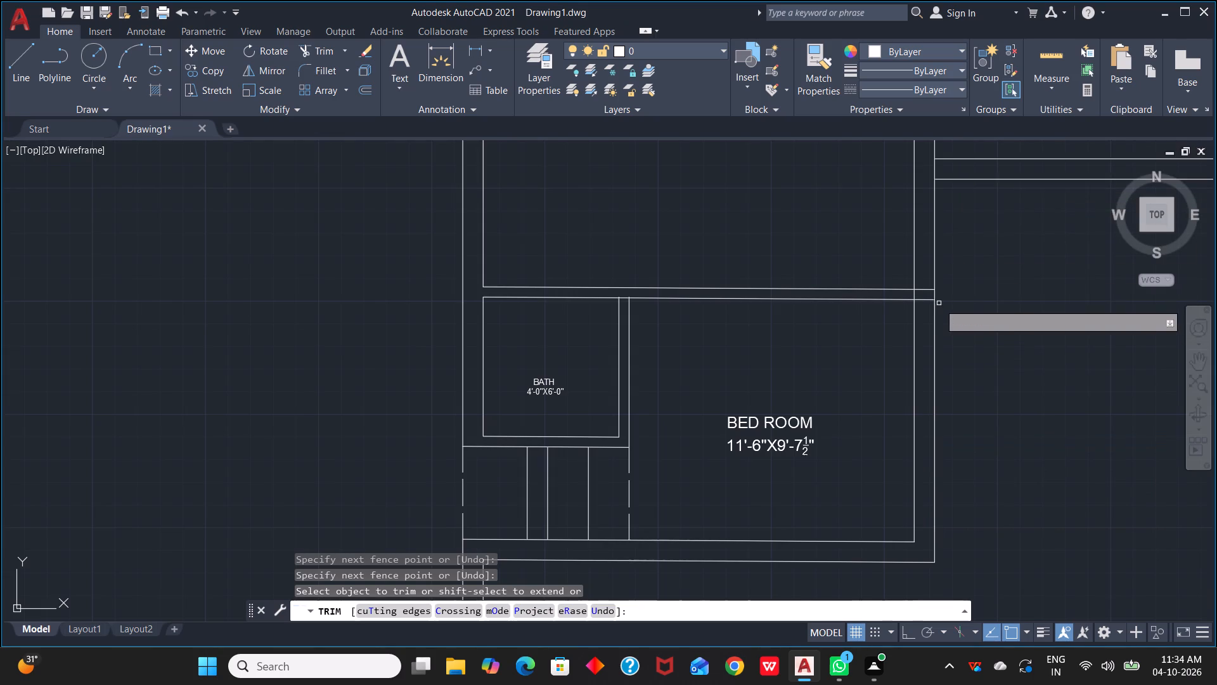
pyautogui.scroll(2, 938, 302)
pyautogui.click(899, 238)
pyautogui.click(895, 327)
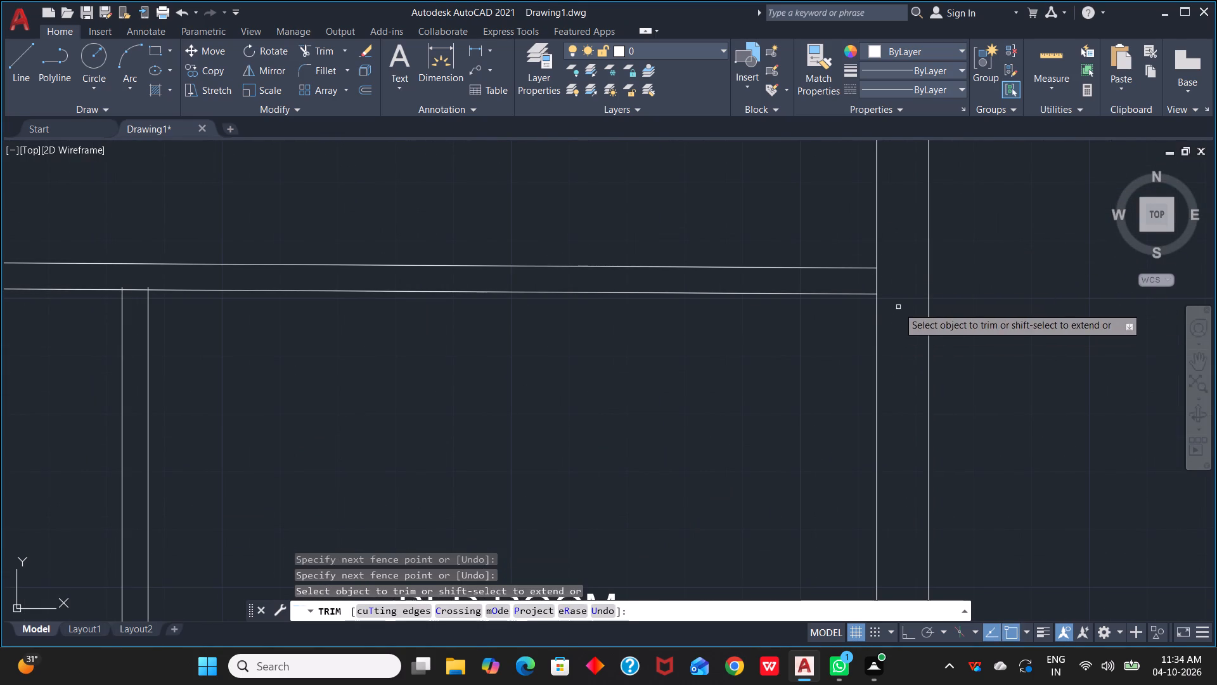
pyautogui.moveTo(901, 271); pyautogui.dragTo(868, 279)
# Trim the line across the bath/bedroom partition's top opening and the two stubs projecting above it, and finish trimming.
pyautogui.scroll(-3, 879, 277)
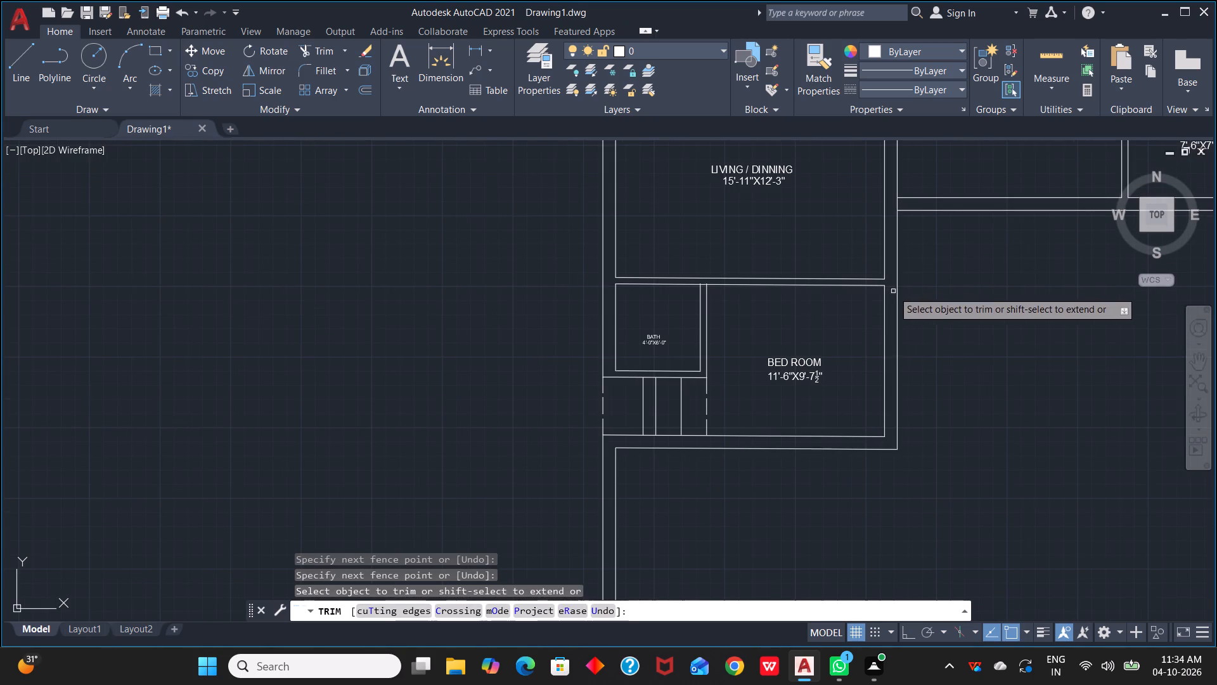
pyautogui.scroll(2, 711, 284)
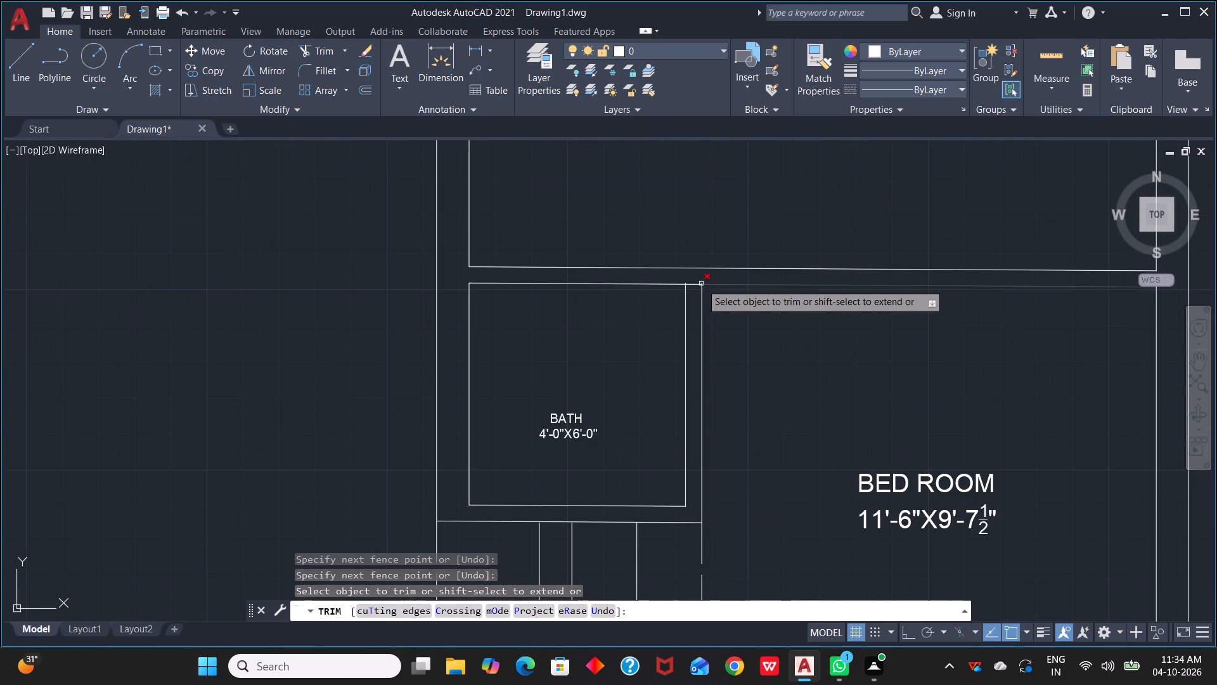
pyautogui.click(692, 284)
pyautogui.scroll(3, 692, 284)
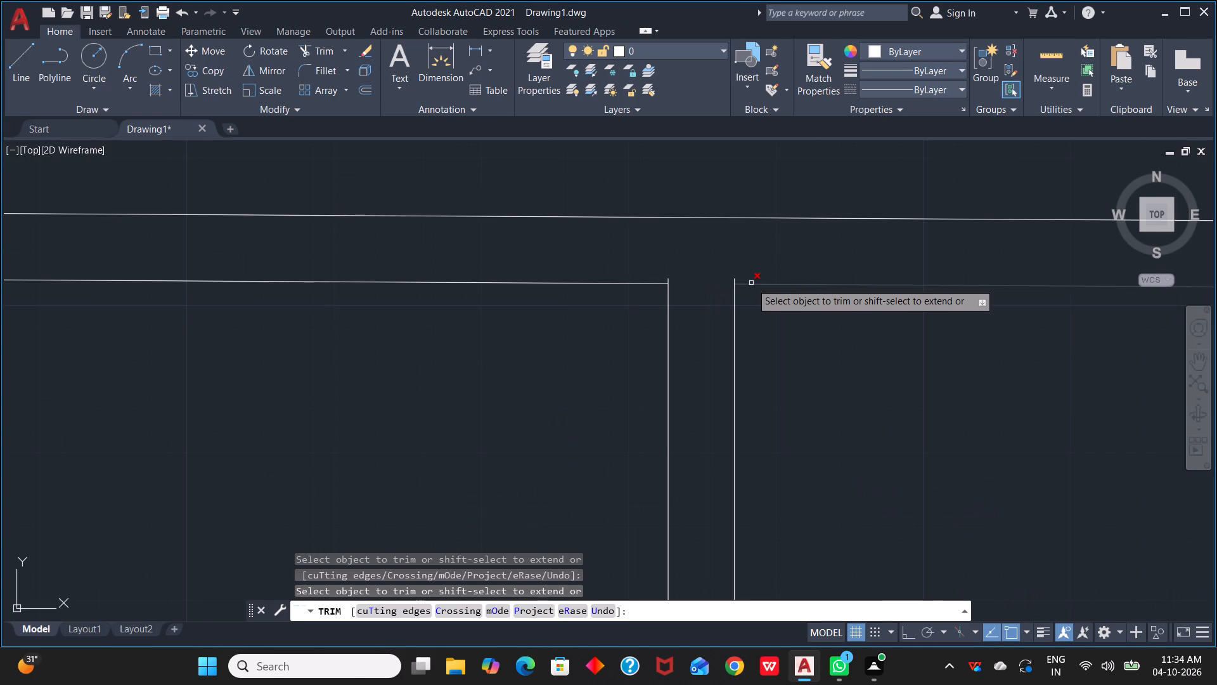
pyautogui.click(737, 278)
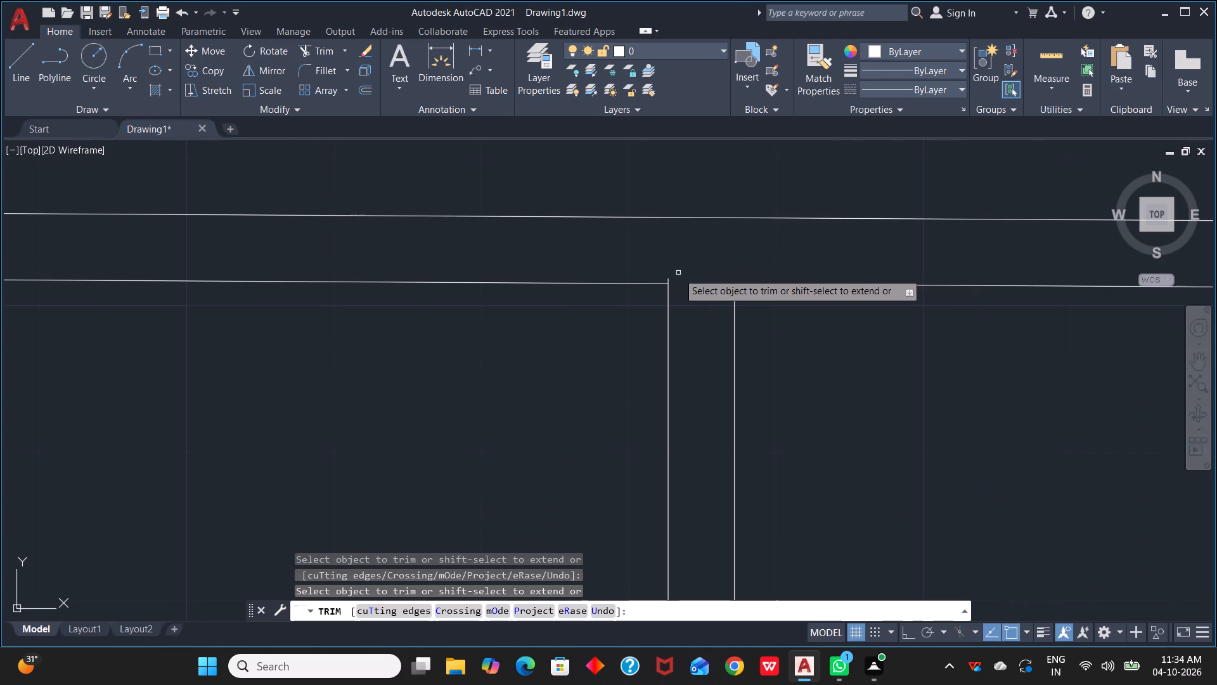
pyautogui.click(667, 278)
pyautogui.scroll(-2, 885, 375)
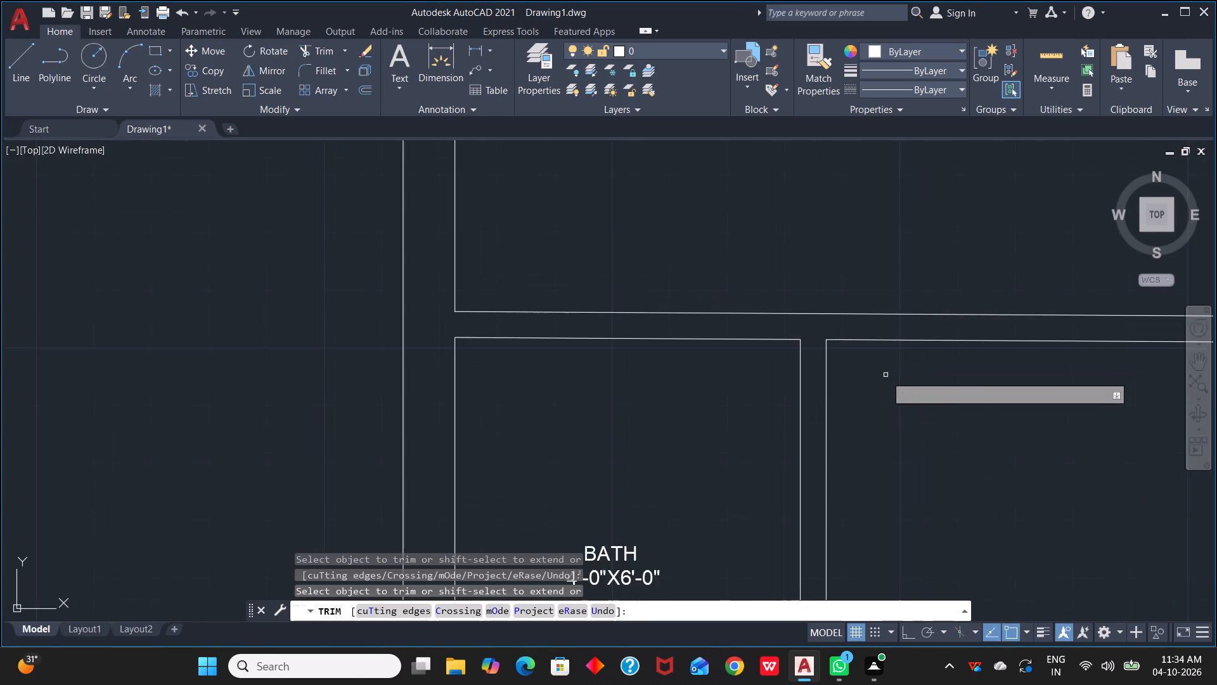
pyautogui.scroll(-1, 894, 410)
pyautogui.moveTo(894, 412); pyautogui.dragTo(984, 261, button='middle')
pyautogui.scroll(-1, 984, 261)
pyautogui.moveTo(991, 275); pyautogui.dragTo(735, 368, button='middle')
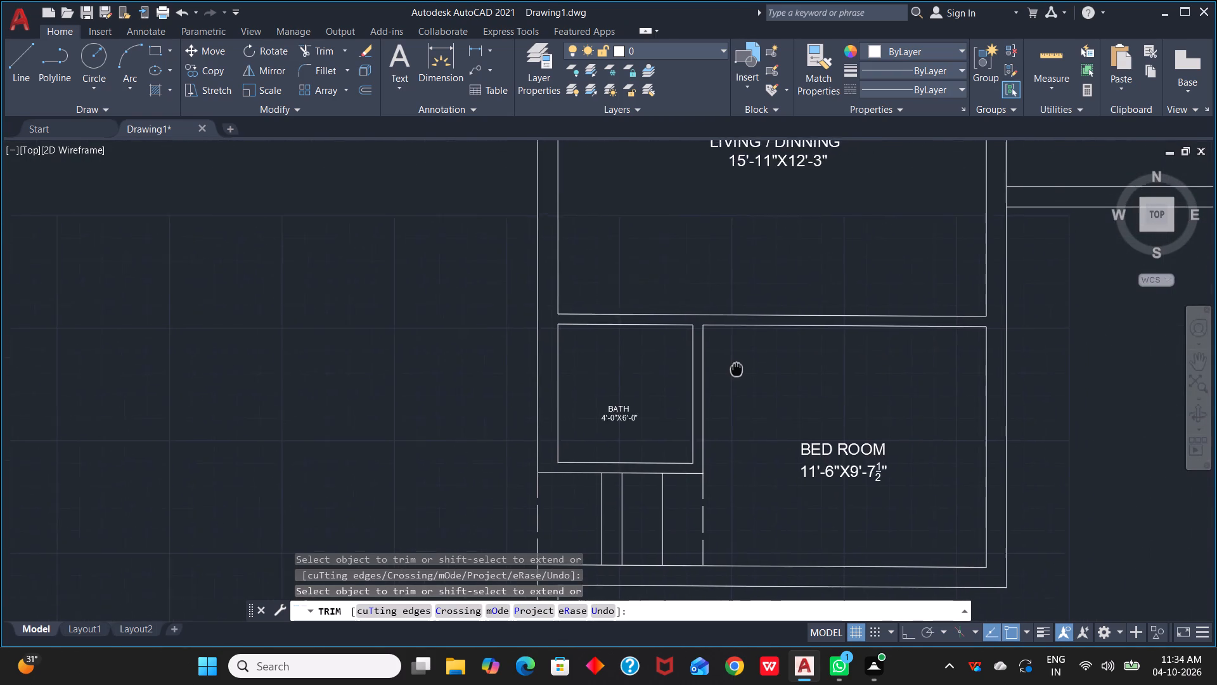
pyautogui.moveTo(735, 368); pyautogui.dragTo(718, 377, button='middle')
pyautogui.scroll(-1, 726, 372)
pyautogui.scroll(-1, 964, 367)
pyautogui.moveTo(996, 382); pyautogui.dragTo(924, 377, button='middle')
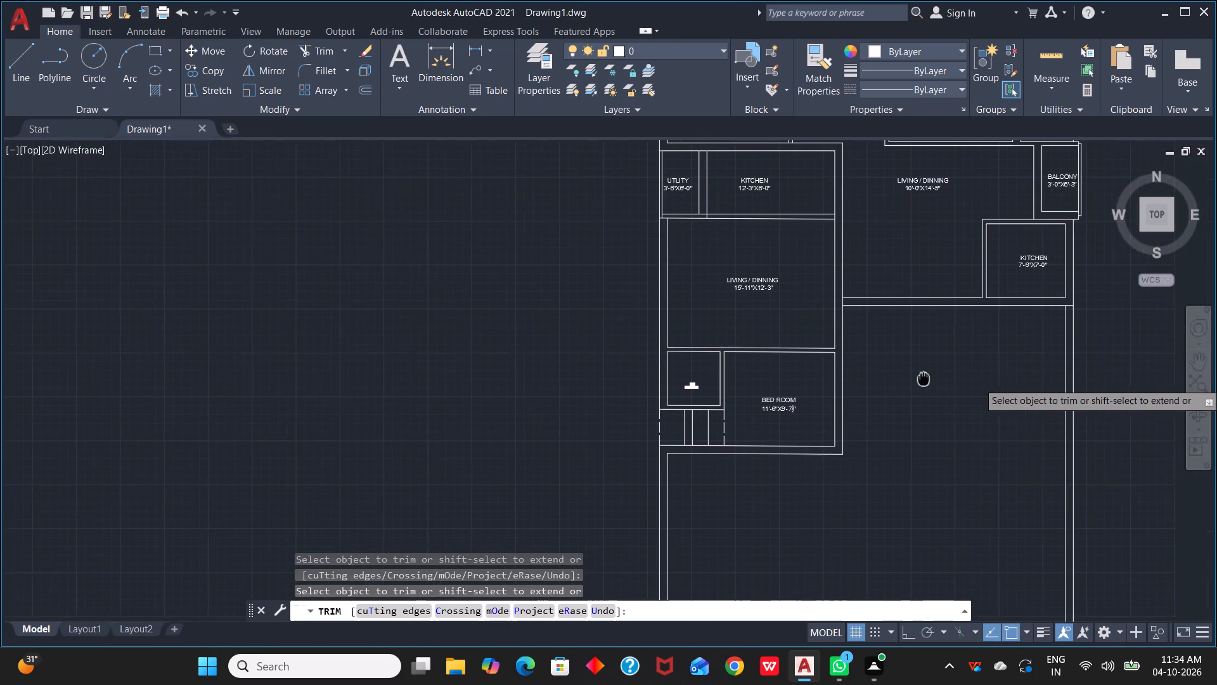
pyautogui.moveTo(924, 377); pyautogui.dragTo(896, 423, button='middle')
pyautogui.press('Escape')
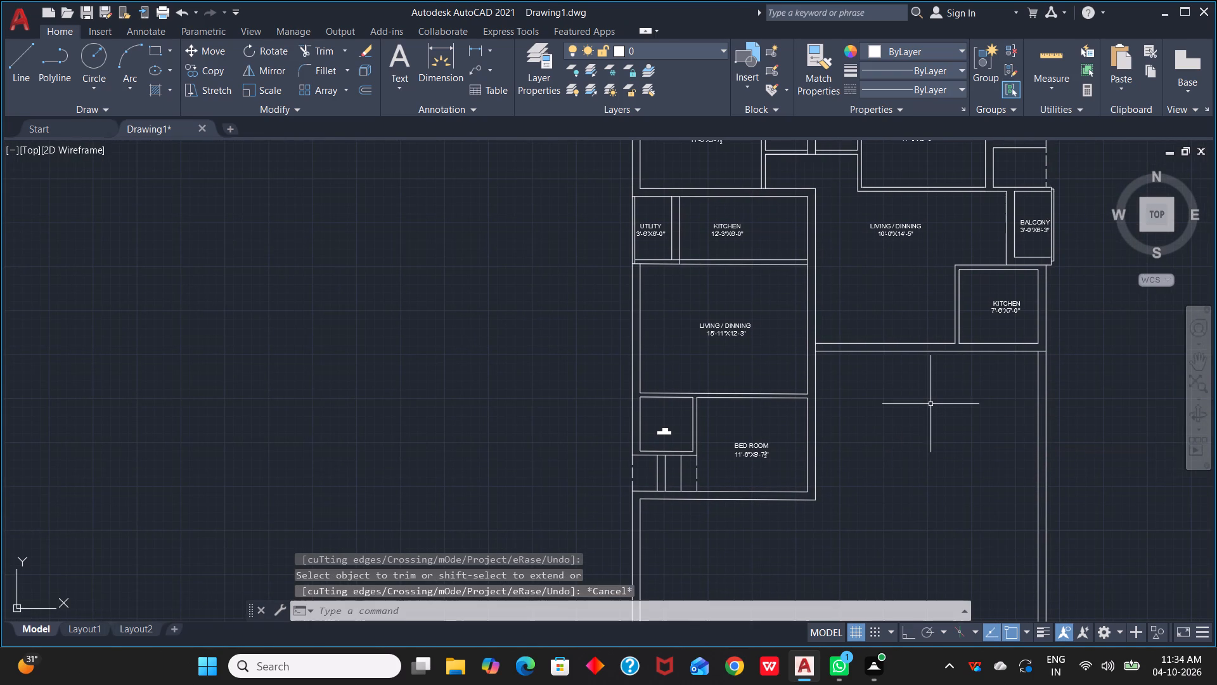
# Move the 10'-0"X14'-5" LIVING / DINNING label slightly down and left within its room.
pyautogui.scroll(-1, 930, 403)
pyautogui.scroll(1, 917, 325)
pyautogui.click(897, 271)
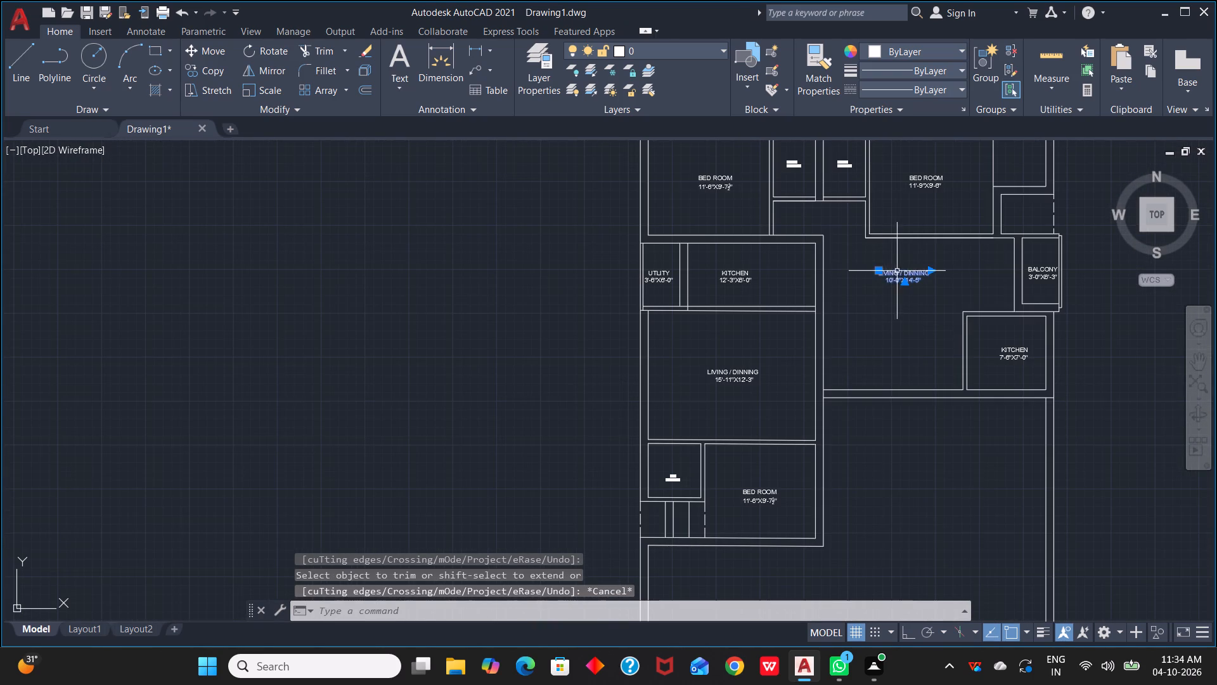
pyautogui.moveTo(882, 271); pyautogui.dragTo(862, 298)
pyautogui.click(862, 298)
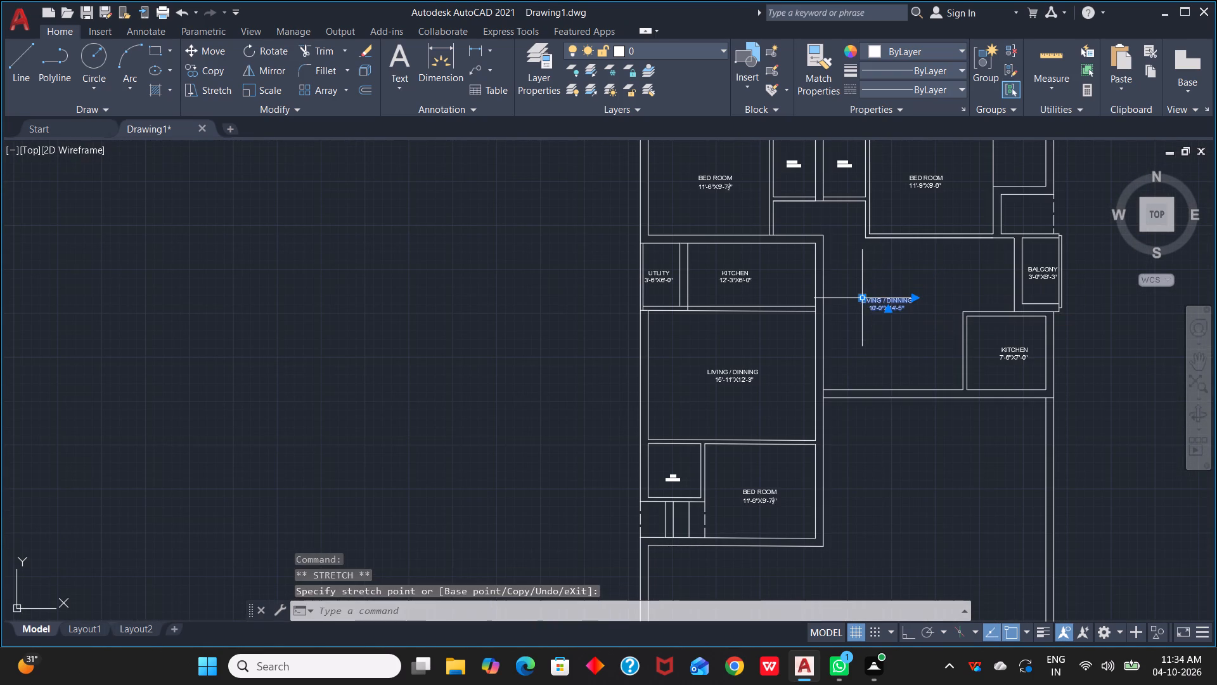
pyautogui.press('Escape')
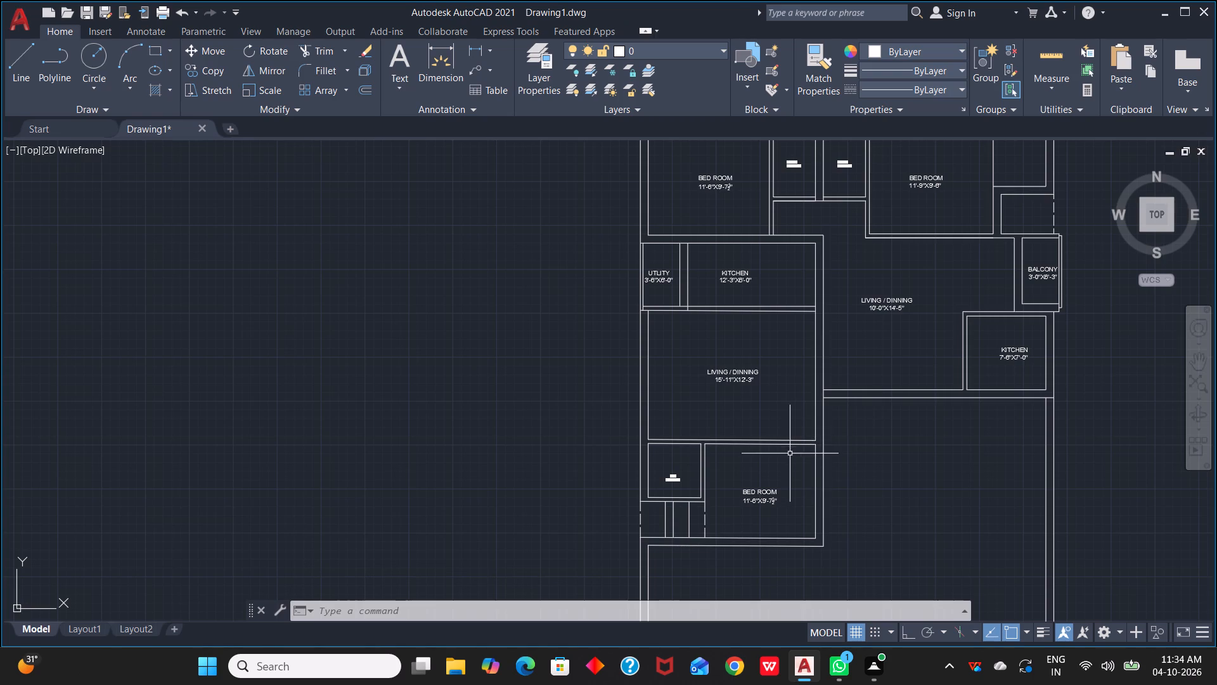
# Erase the BED ROOM label in the new bedroom beside the lower bath.
pyautogui.scroll(1, 739, 480)
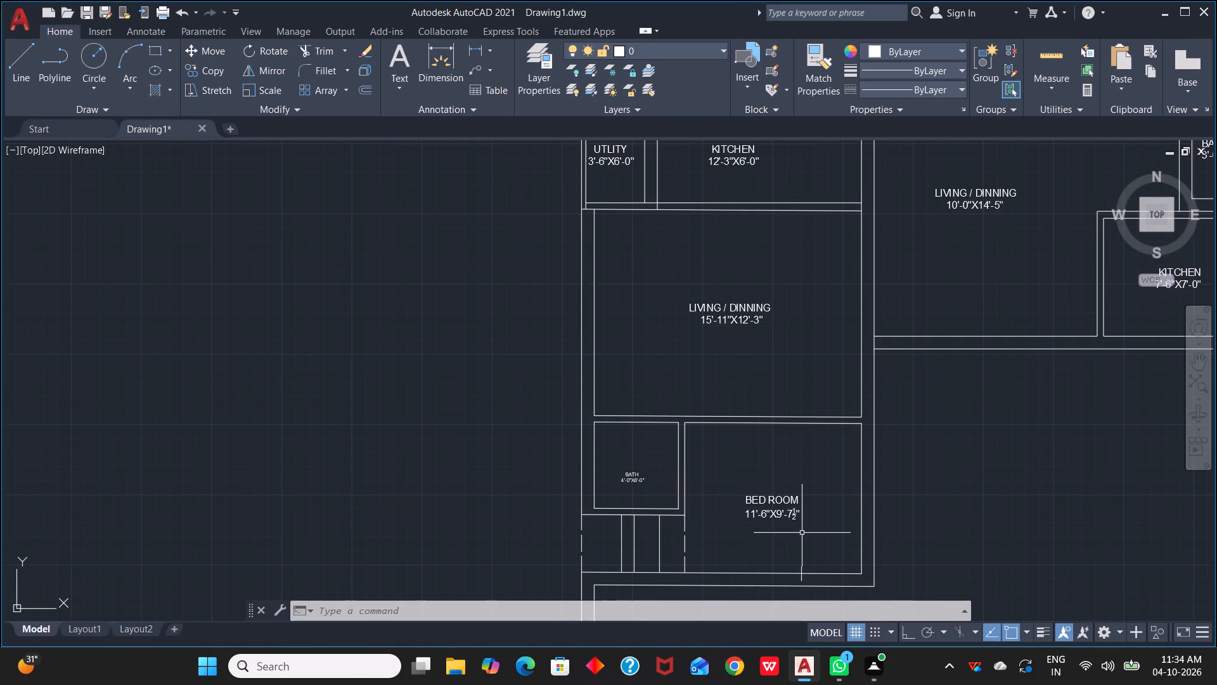
pyautogui.click(782, 516)
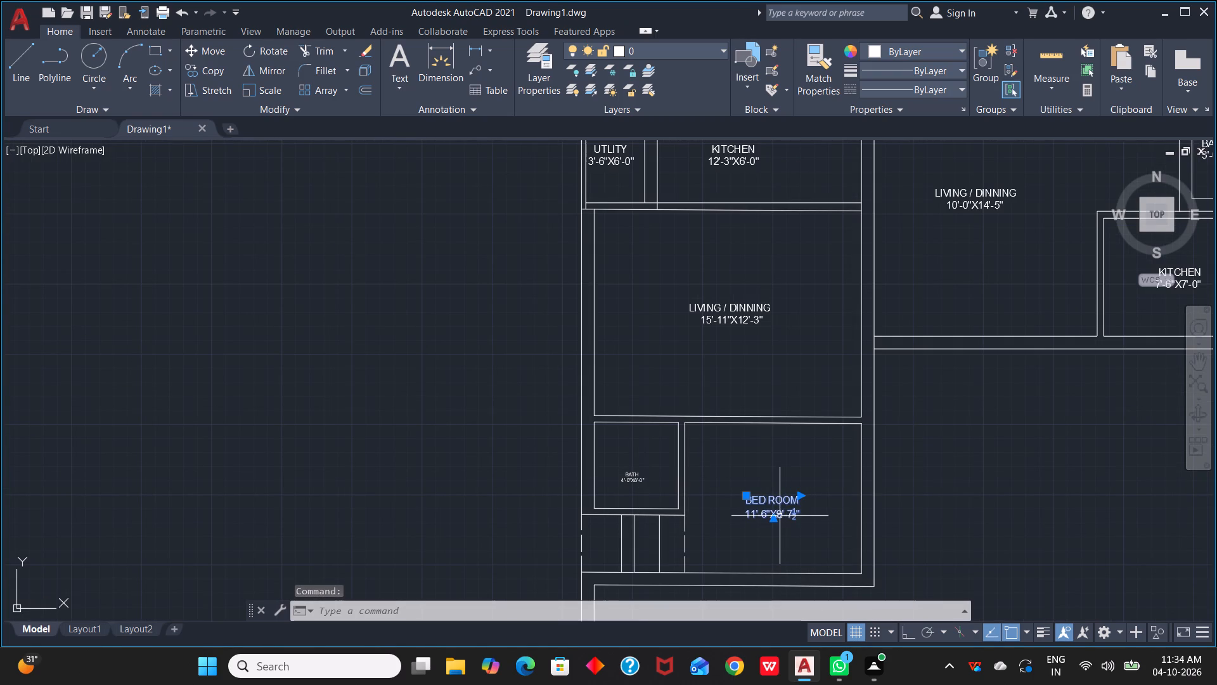
pyautogui.press('Delete')
# Copy the upper-right BED ROOM label into the new bedroom beside the lower bath.
pyautogui.scroll(-2, 1024, 474)
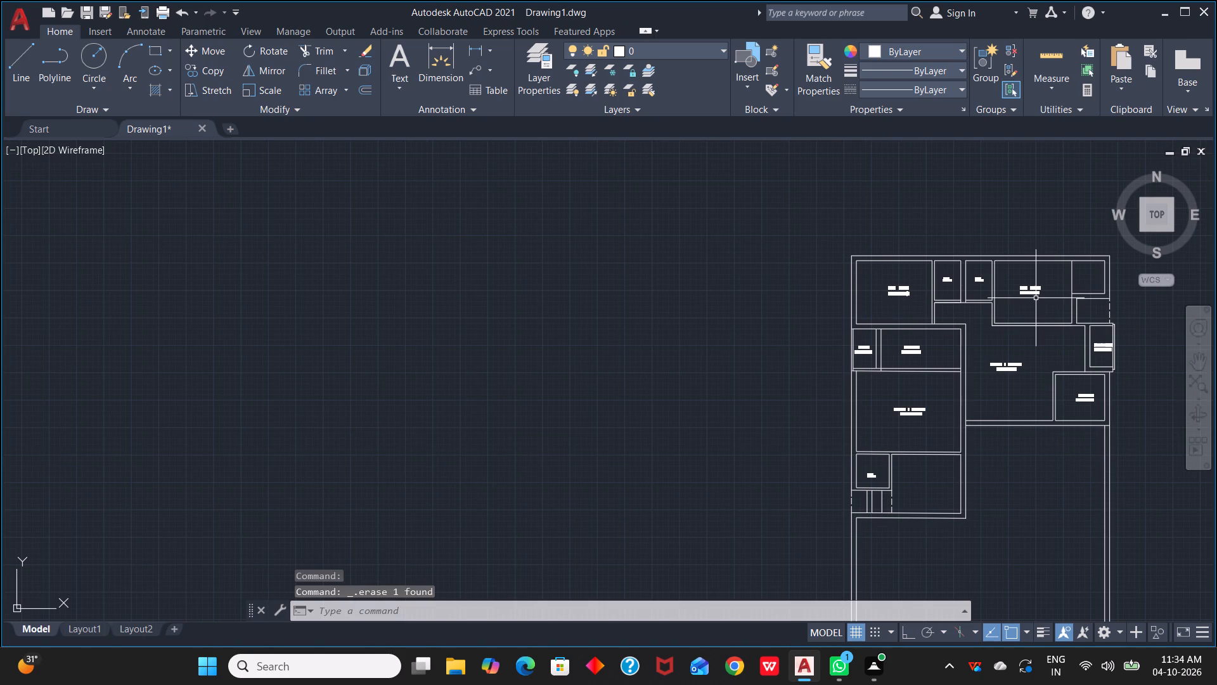
pyautogui.click(1030, 293)
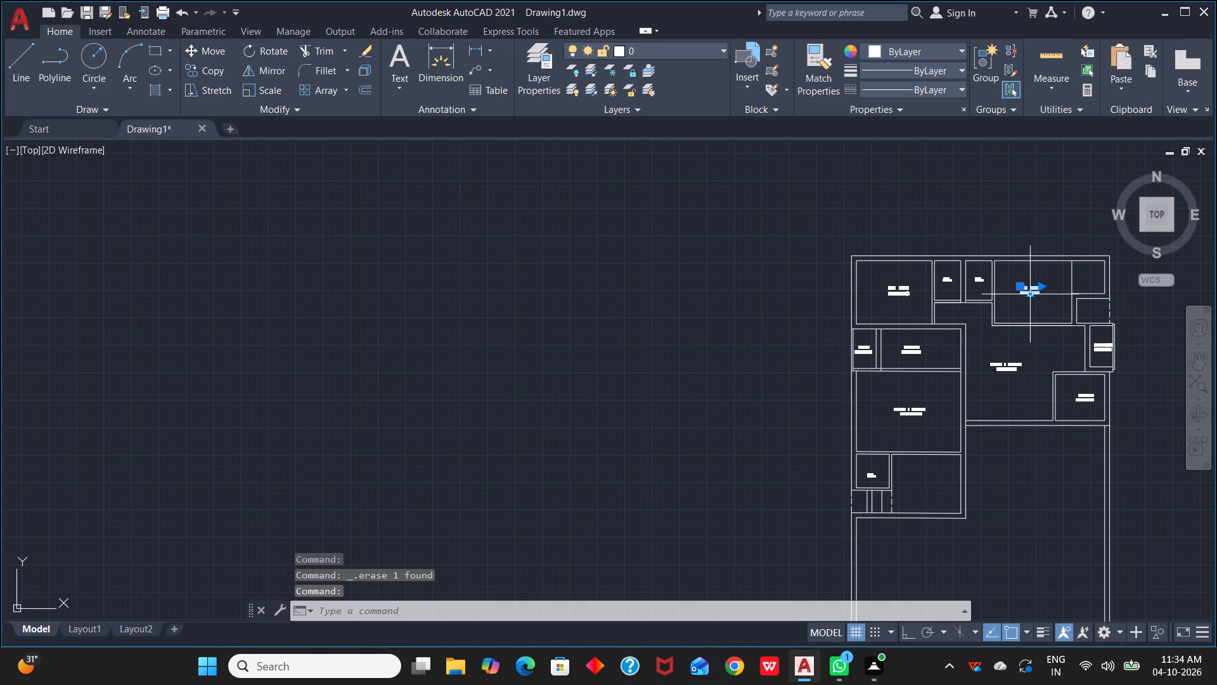
pyautogui.press('z')
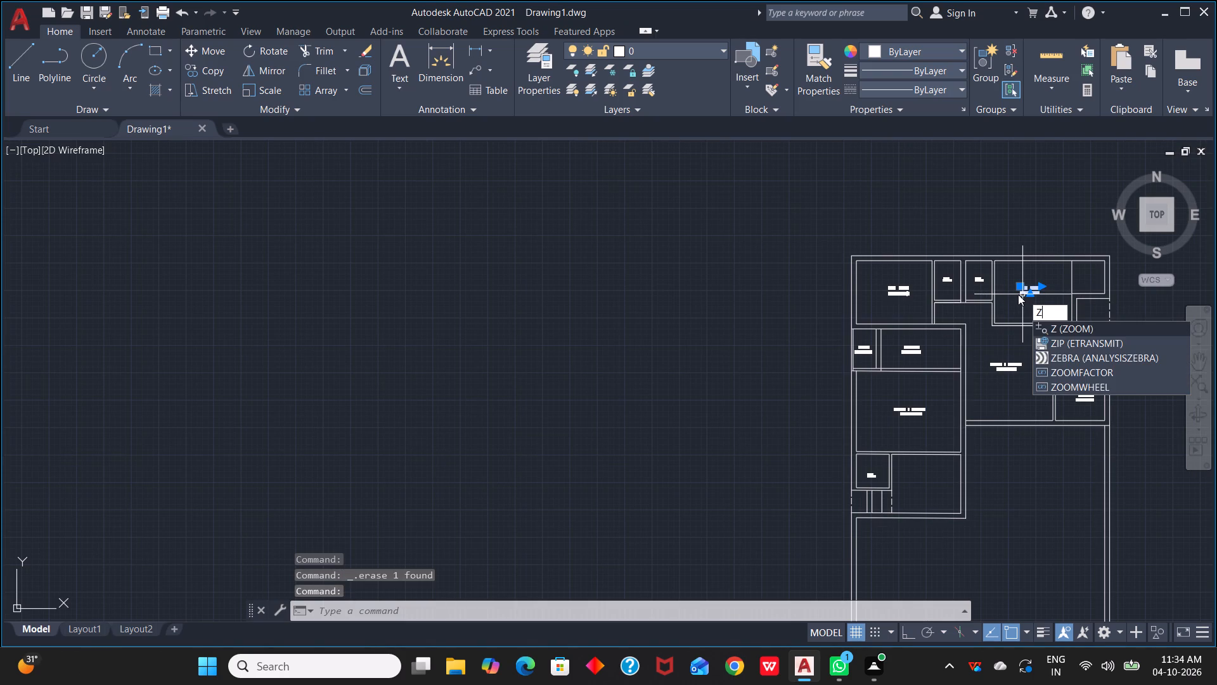
pyautogui.press('BackSpace')
pyautogui.write('CO')
pyautogui.press('space')
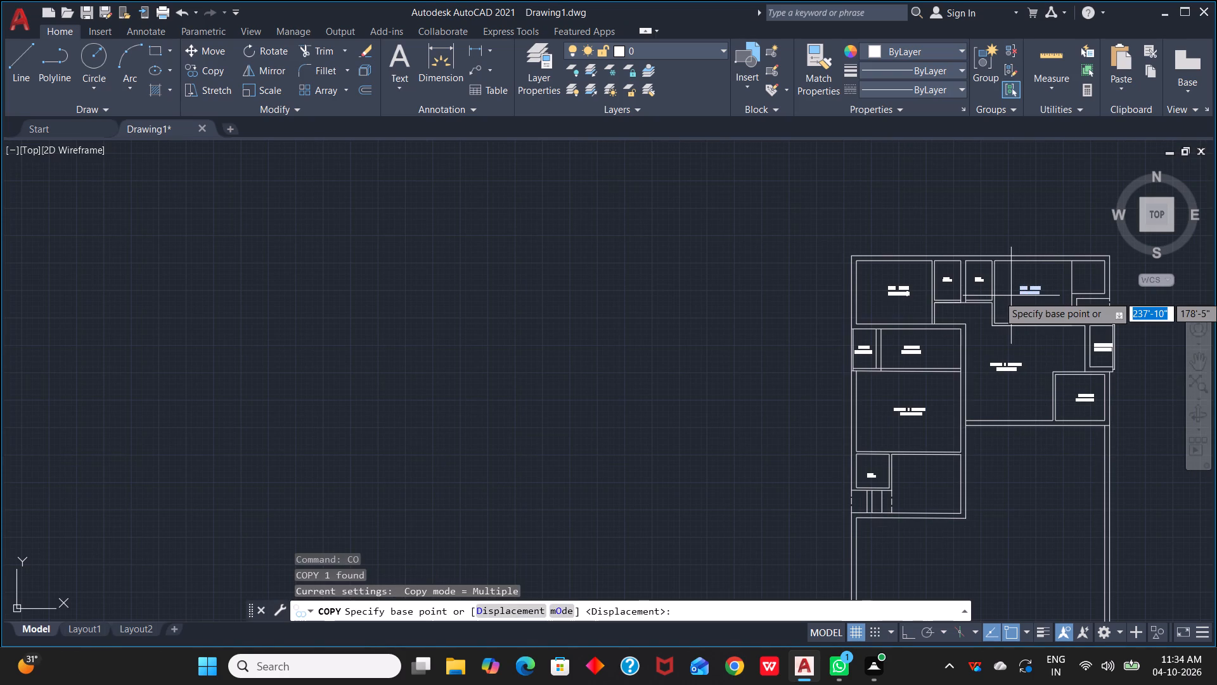
pyautogui.click(1019, 289)
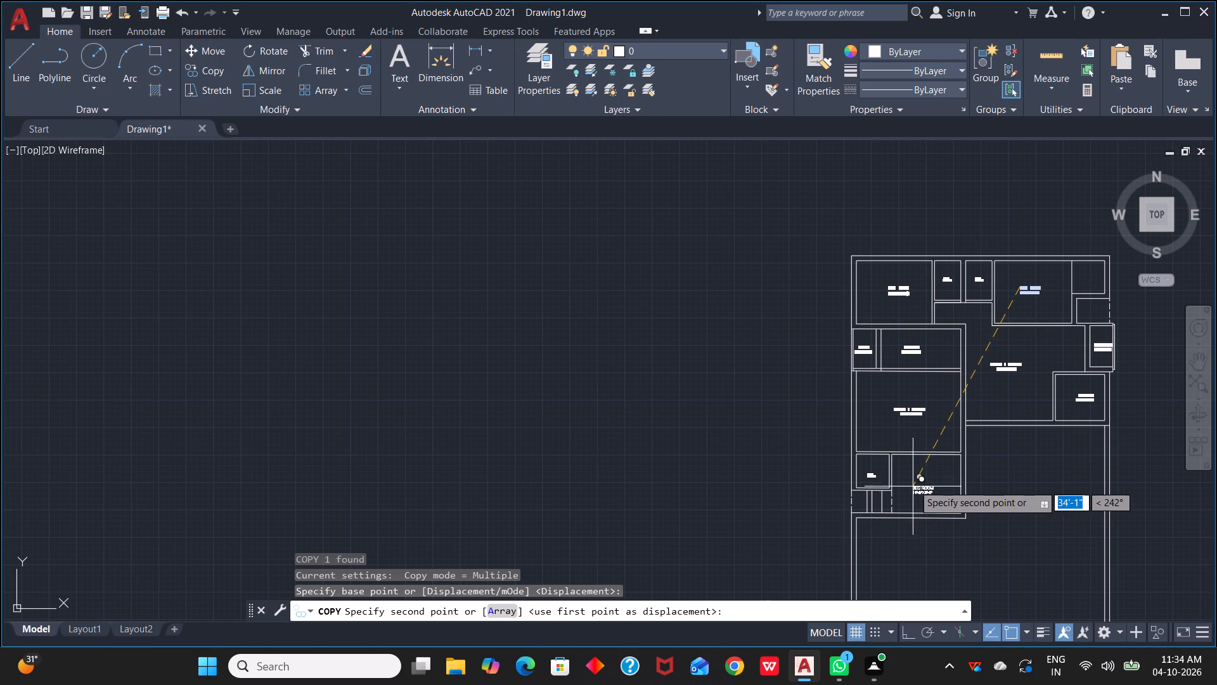
pyautogui.click(915, 481)
pyautogui.press('Escape')
# Change the size line of the new bedroom's label to 9'-6"X8'-11".
pyautogui.scroll(3, 942, 495)
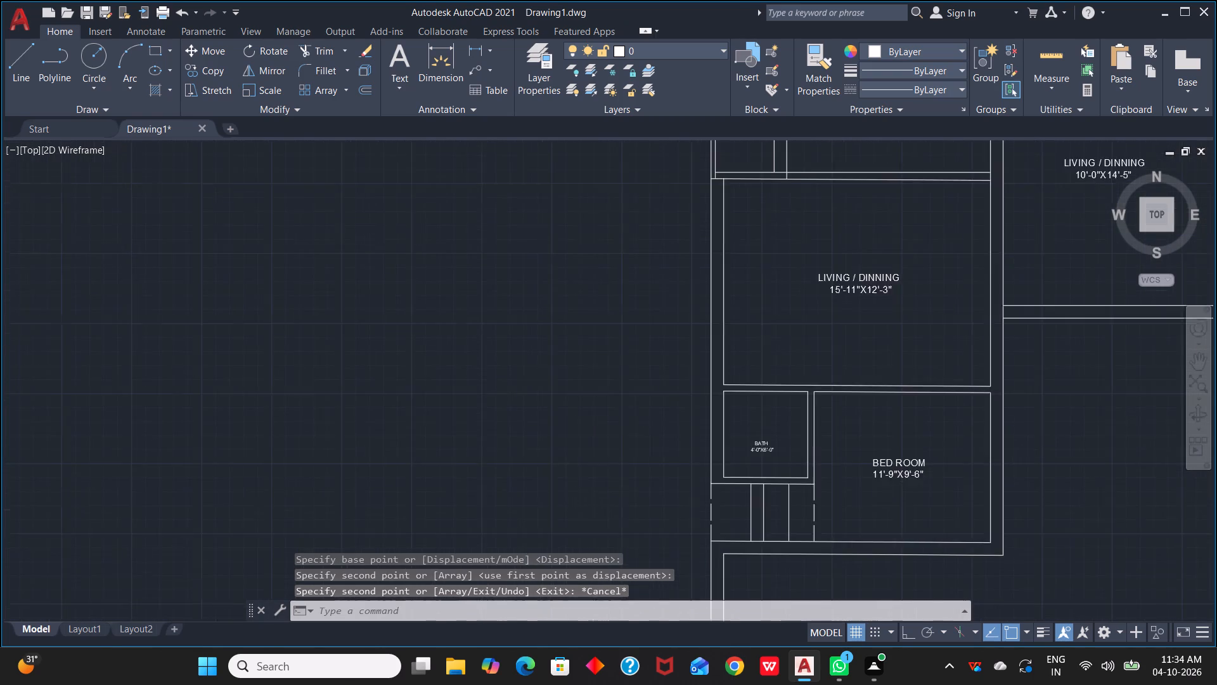
pyautogui.click(892, 464)
pyautogui.rightClick(891, 464)
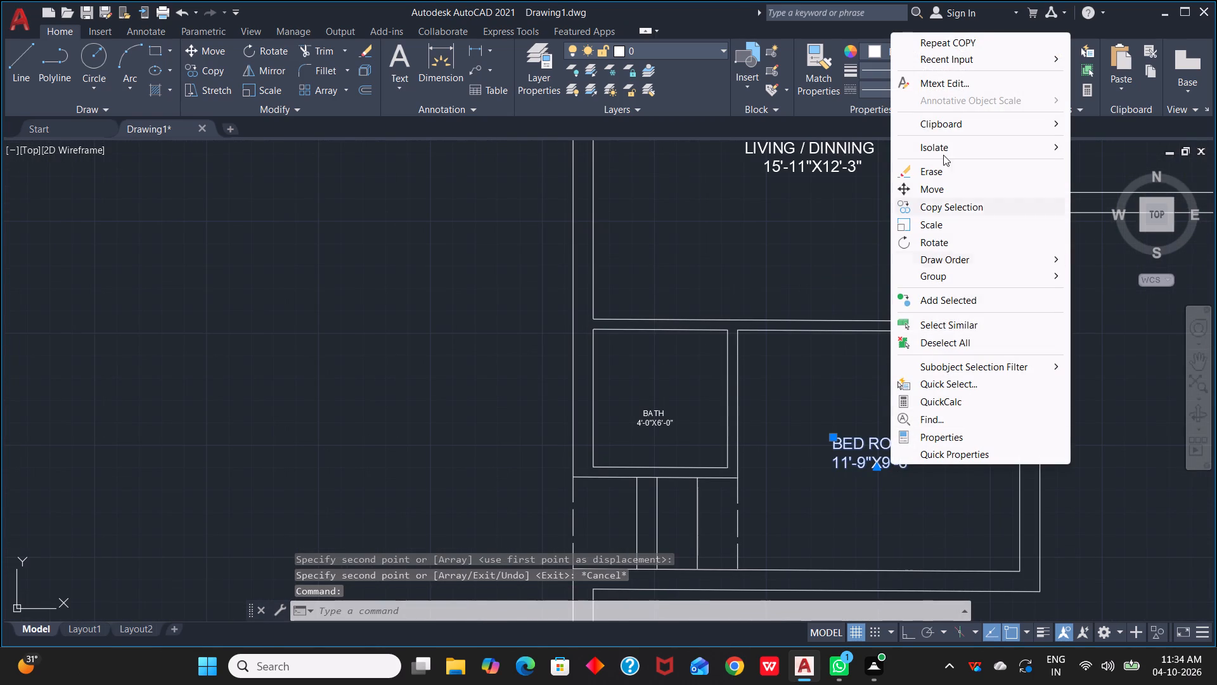
pyautogui.click(970, 81)
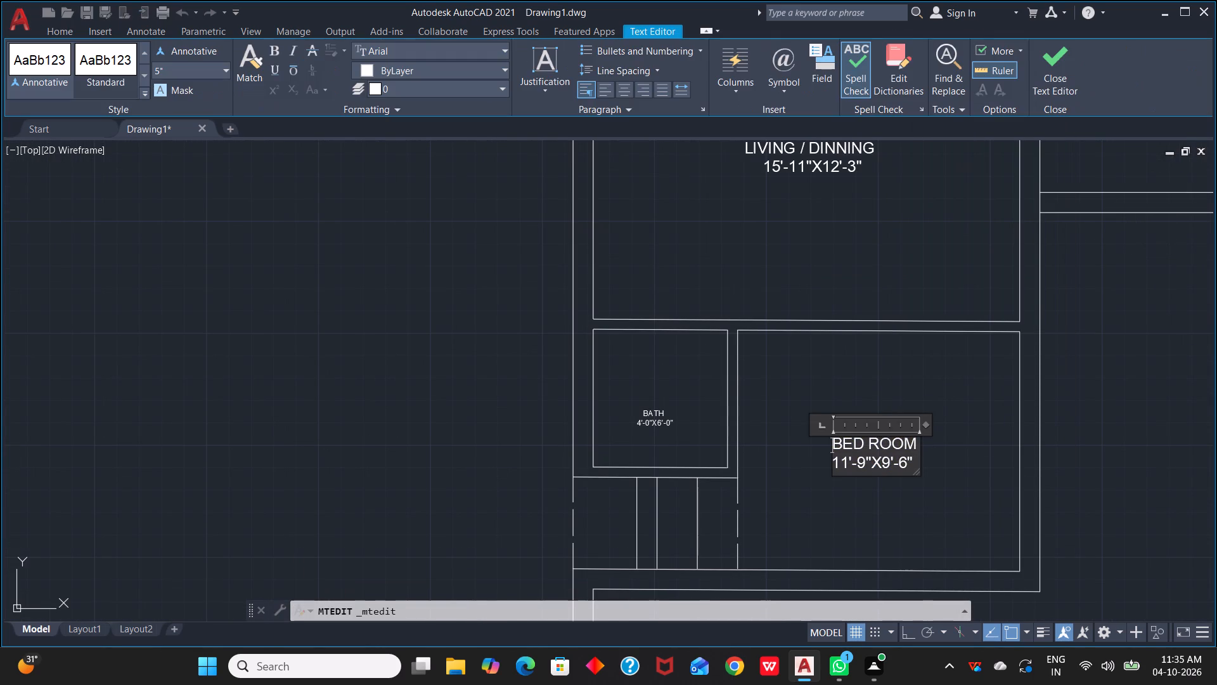
pyautogui.click(864, 462)
pyautogui.press('BackSpace')
pyautogui.press('6')
pyautogui.click(847, 457)
pyautogui.press('BackSpace')
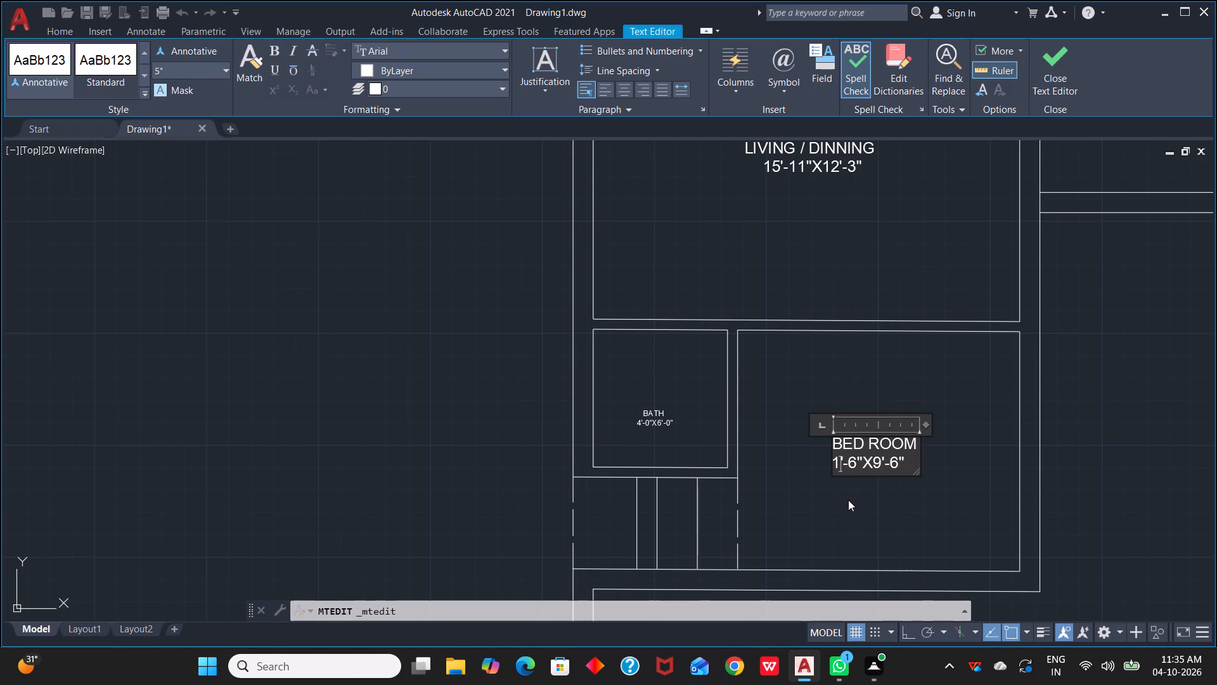
pyautogui.press('BackSpace')
pyautogui.press('9')
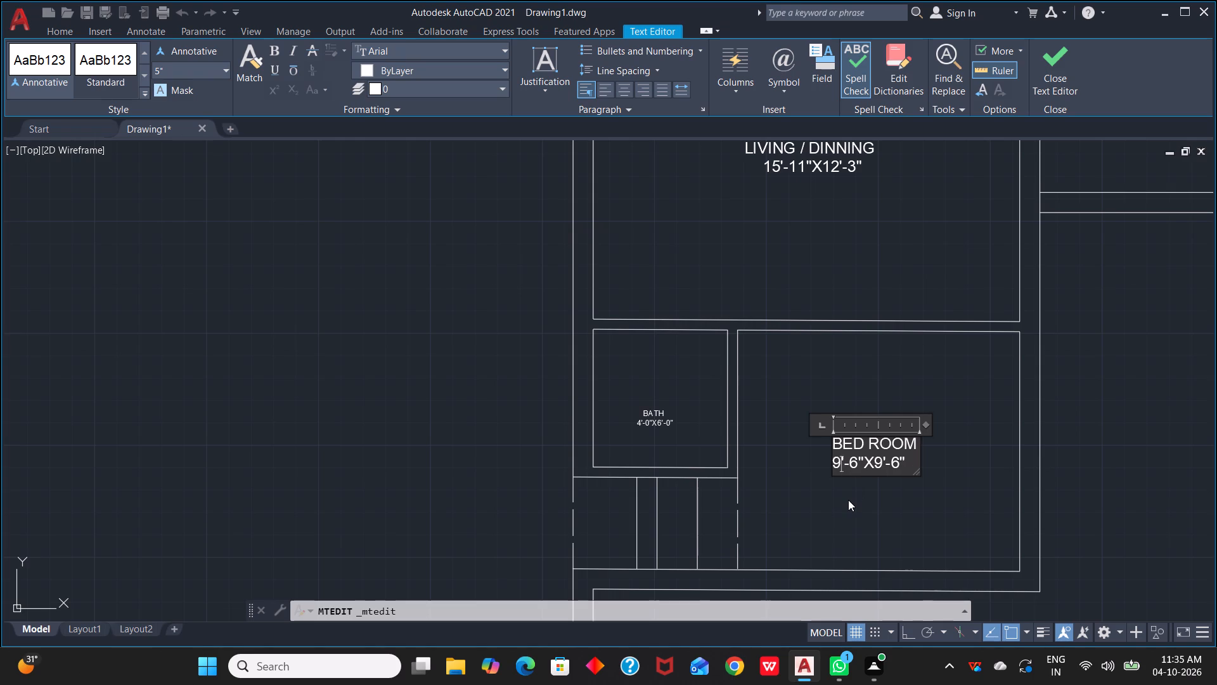
pyautogui.click(882, 460)
pyautogui.press('BackSpace')
pyautogui.press('8')
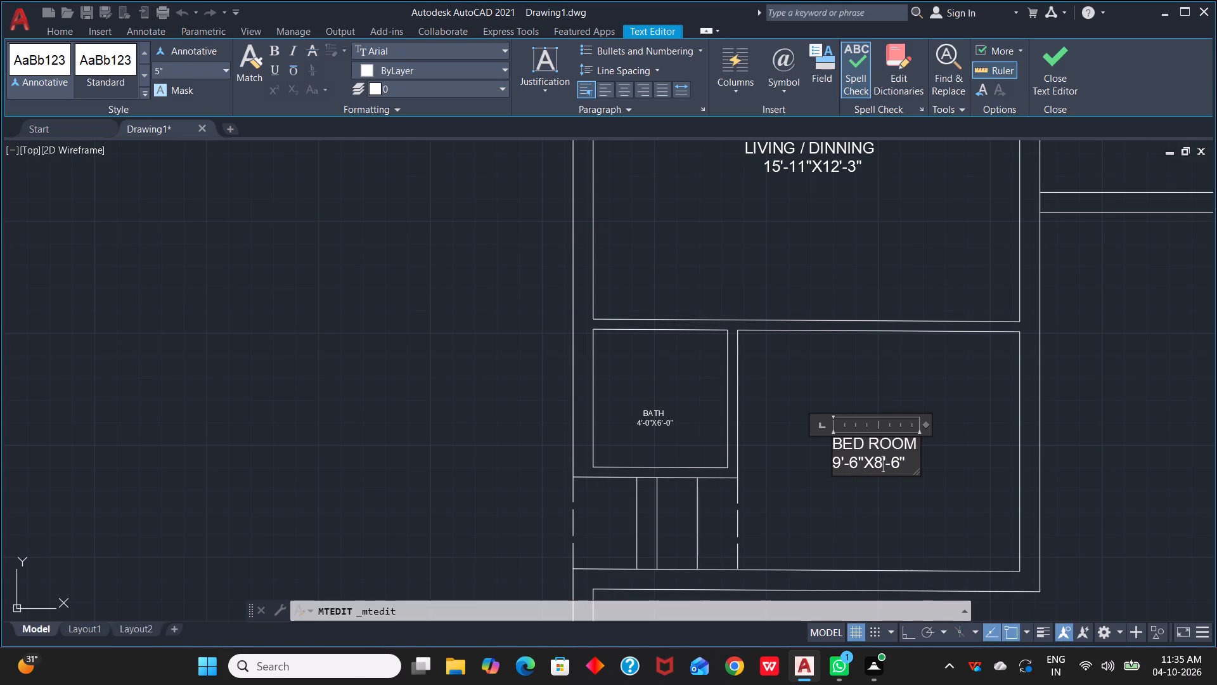
pyautogui.click(899, 463)
pyautogui.press('BackSpace')
pyautogui.write('11')
pyautogui.click(908, 513)
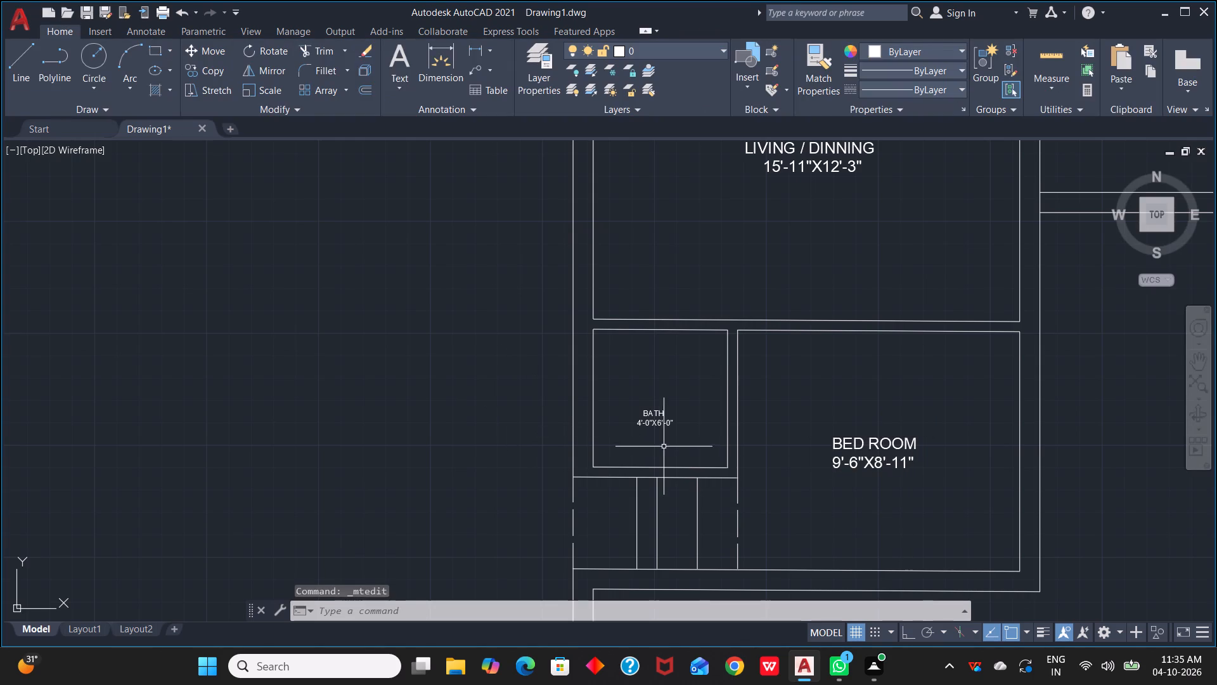
# Change the size line of the lower bath's label to 5'-0"X5'-11/2", with 1/2 as the fraction after the last inch.
pyautogui.click(659, 415)
pyautogui.rightClick(659, 415)
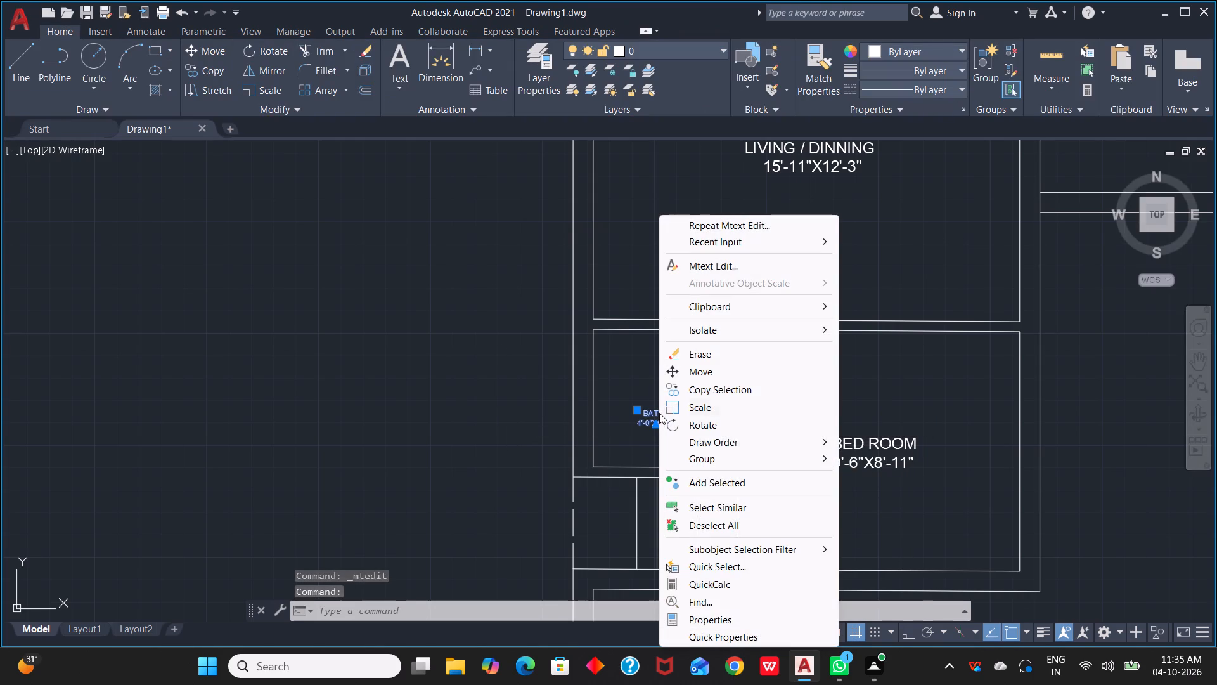
pyautogui.click(730, 267)
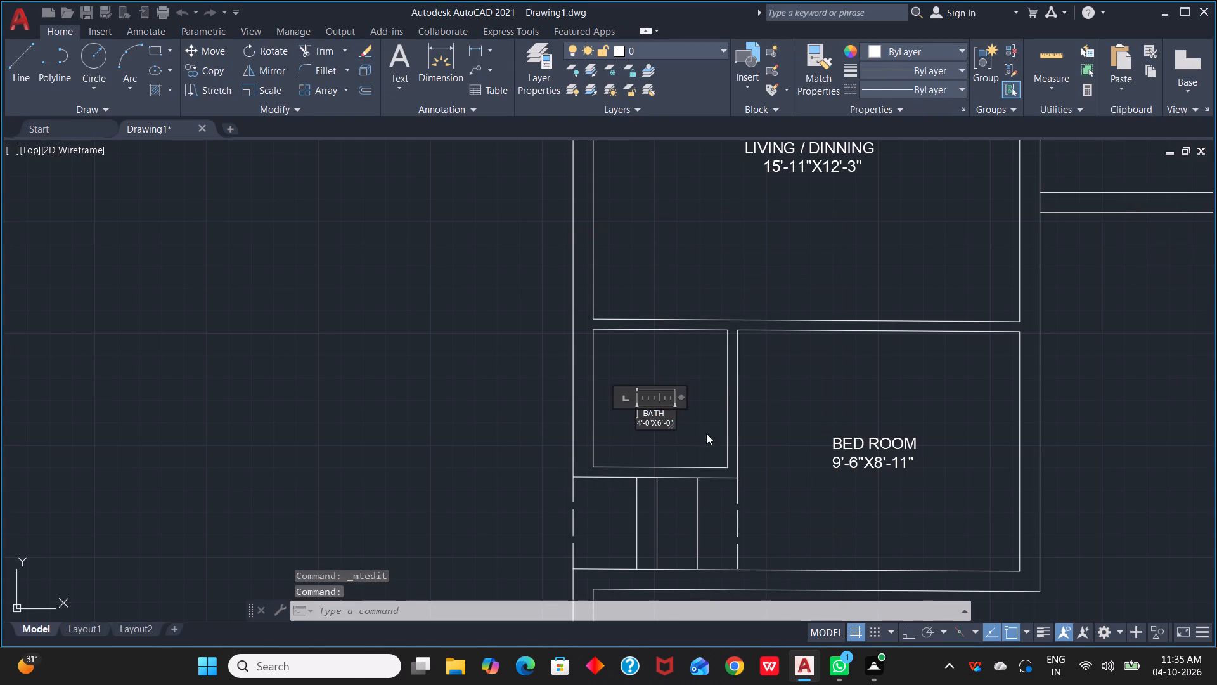
pyautogui.scroll(3, 664, 425)
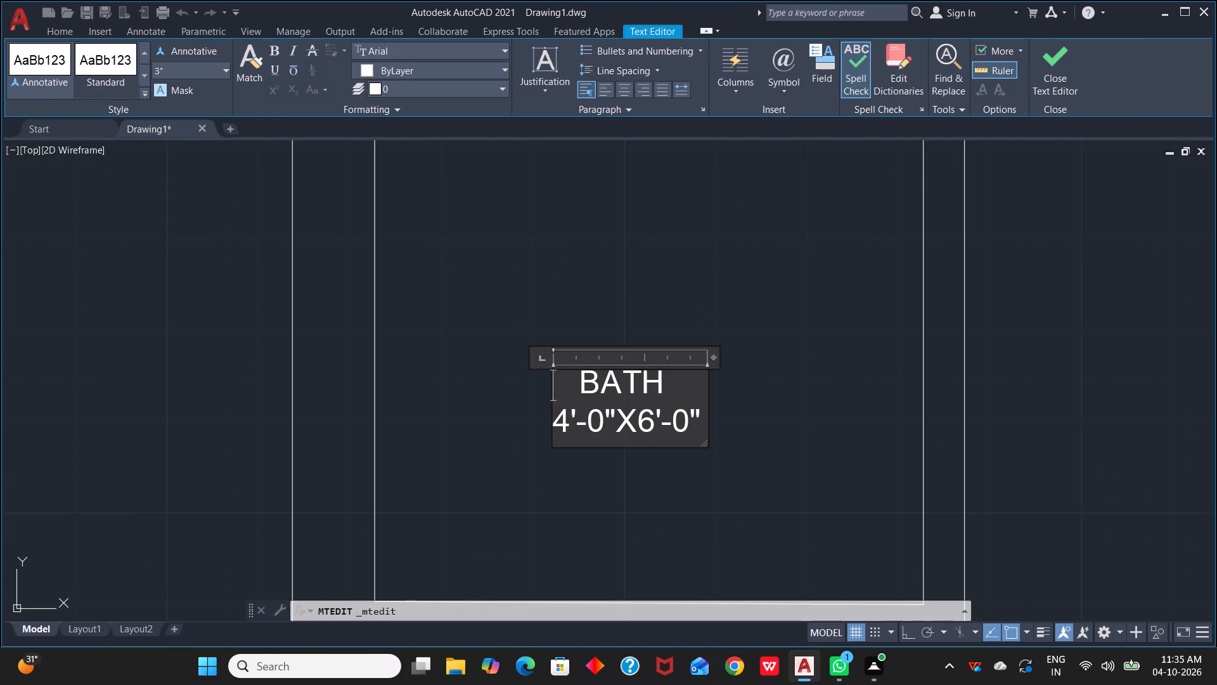
pyautogui.click(568, 421)
pyautogui.press('BackSpace')
pyautogui.press('5')
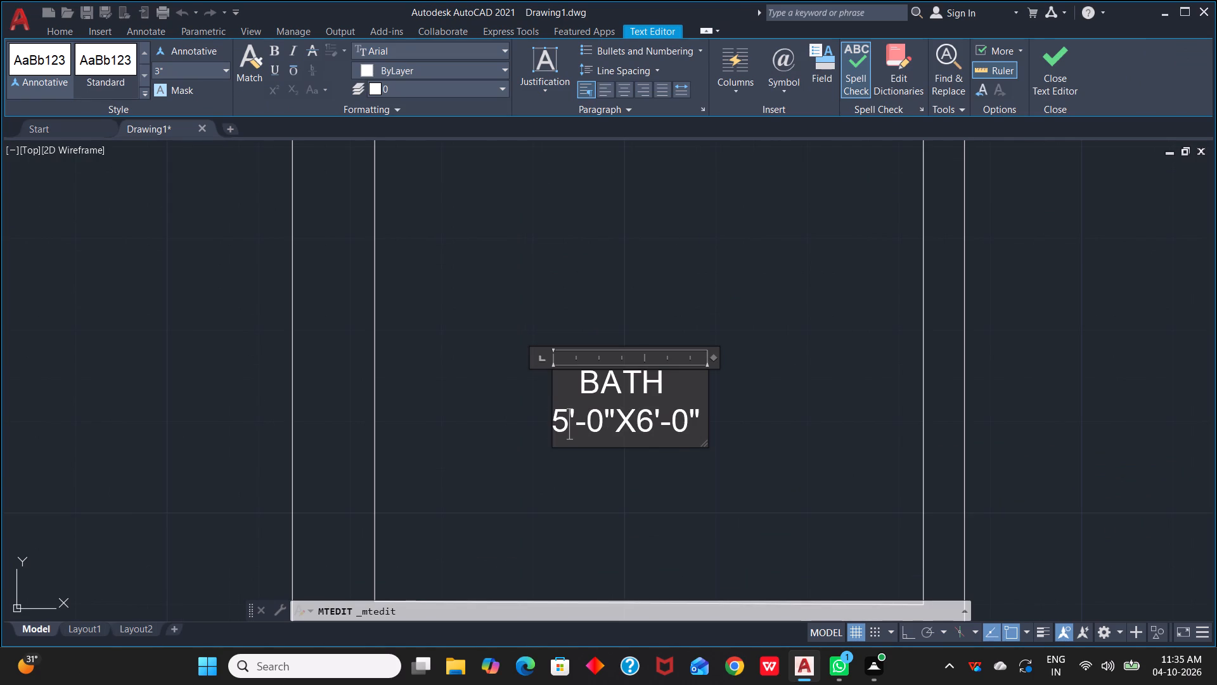
pyautogui.click(657, 426)
pyautogui.press('BackSpace')
pyautogui.press('5')
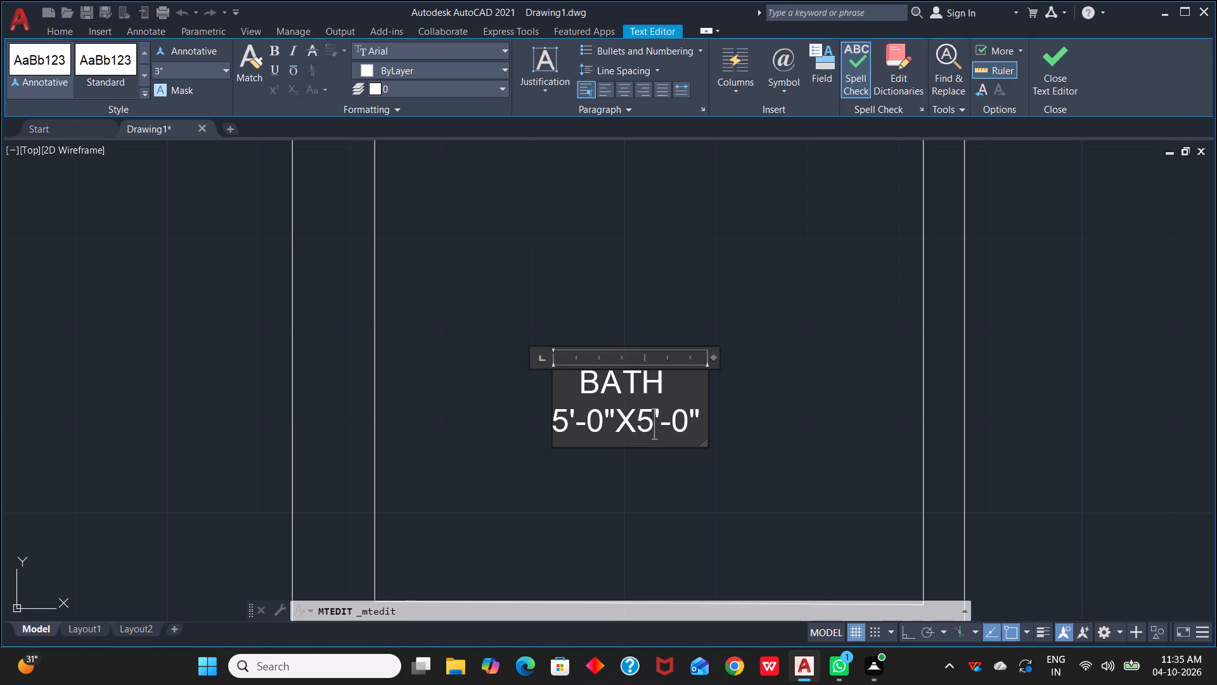
pyautogui.click(671, 421)
pyautogui.press('Right')
pyautogui.press('BackSpace')
pyautogui.press('1')
pyautogui.write('1/2')
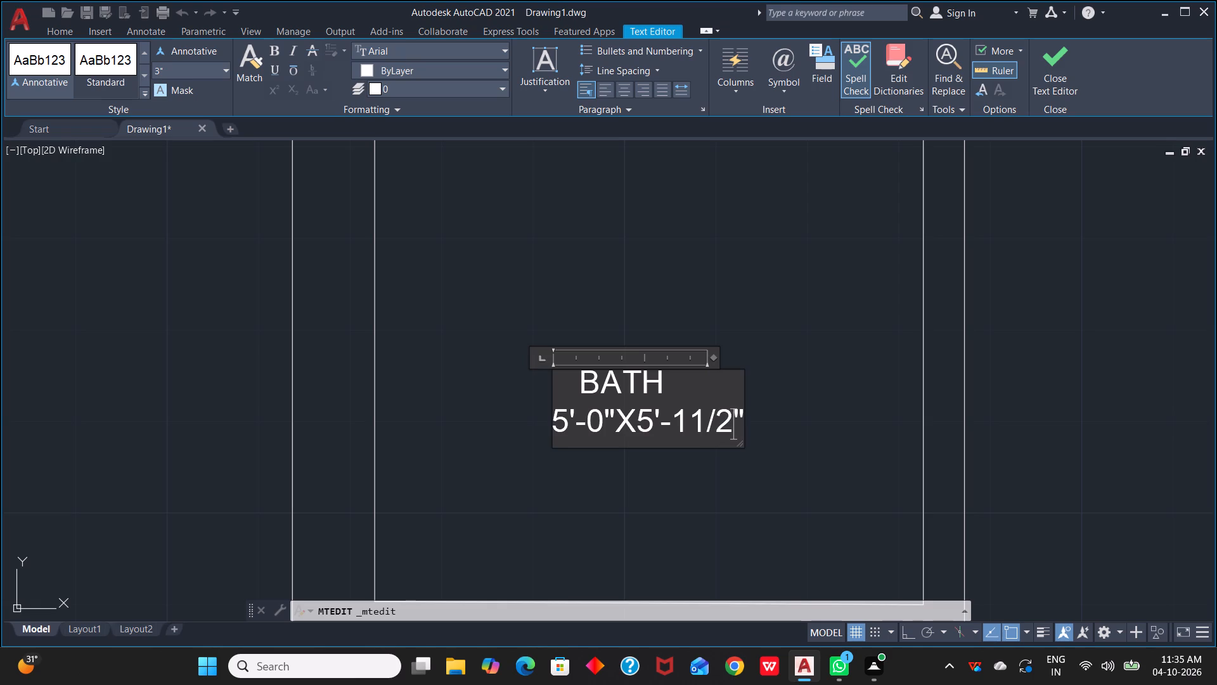
# Stack the 1/2 in the lower bath's label as a fraction and finish the text edit.
pyautogui.moveTo(733, 418); pyautogui.dragTo(693, 420)
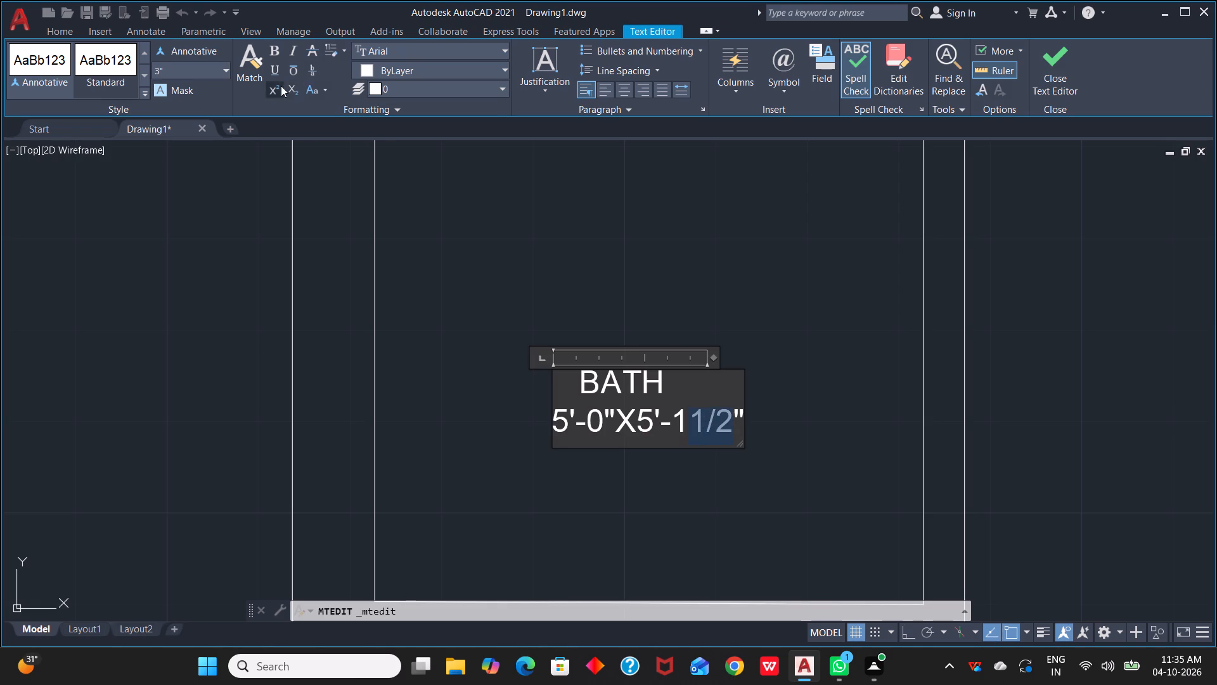
pyautogui.click(314, 67)
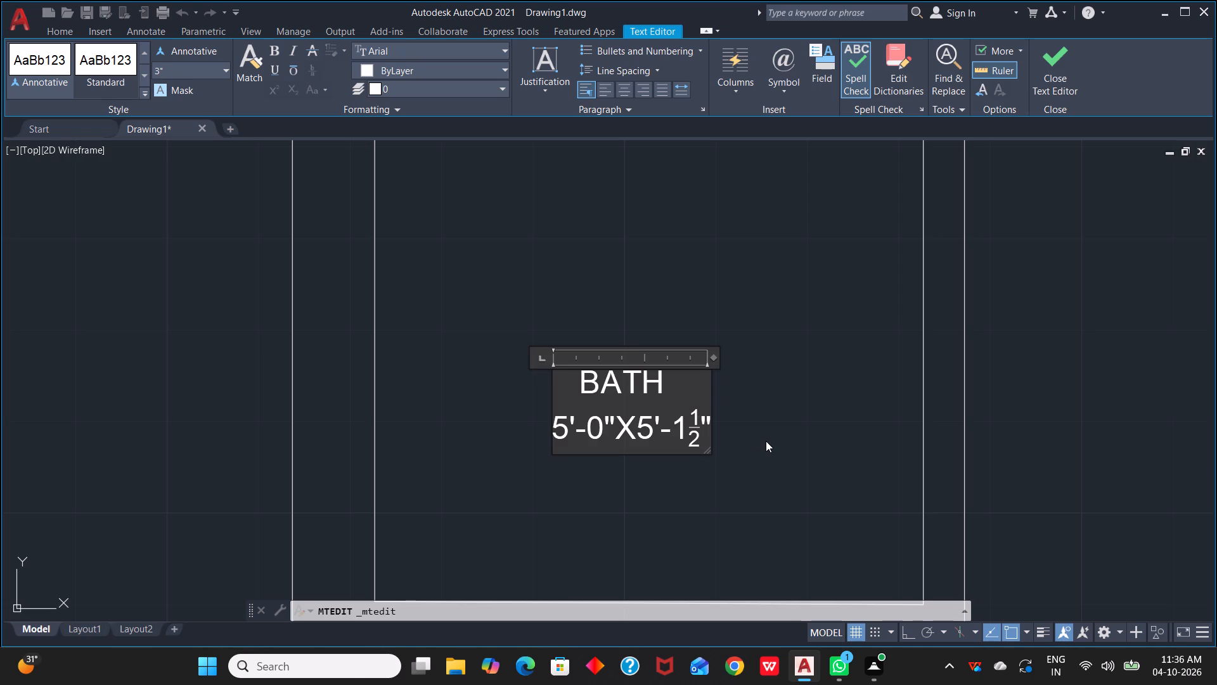
pyautogui.click(766, 441)
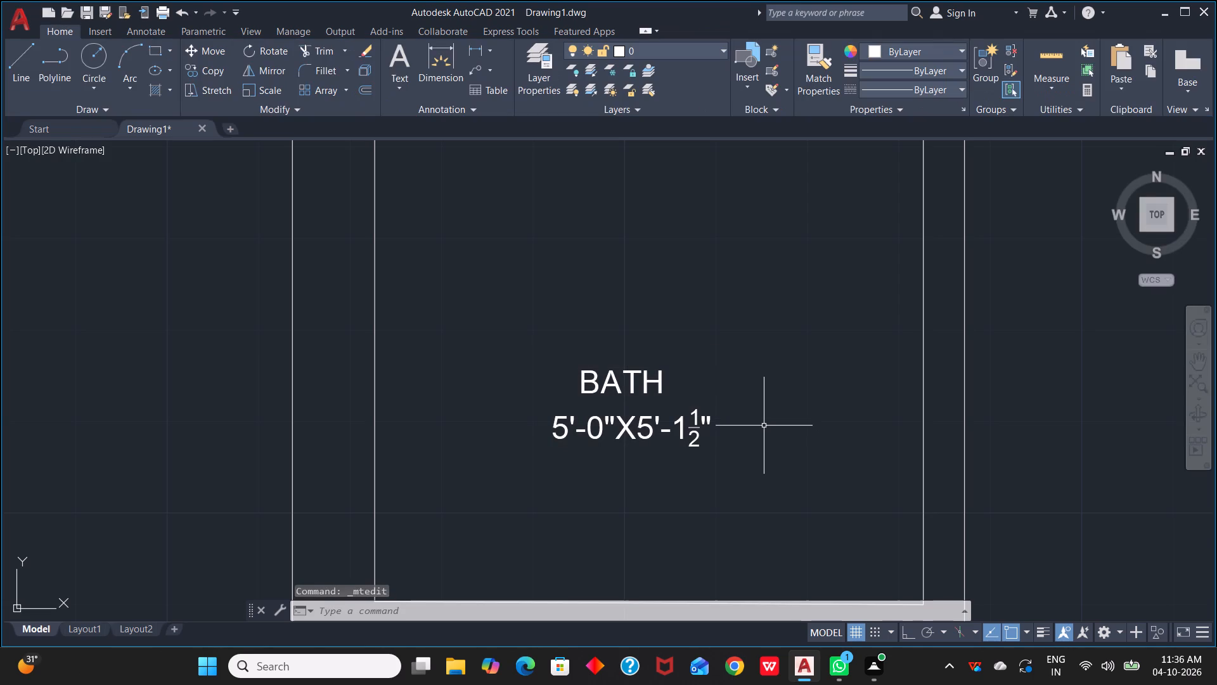
# Review the lower bath, the new bedroom and the overall layout of the floor plan.
pyautogui.scroll(-2, 764, 425)
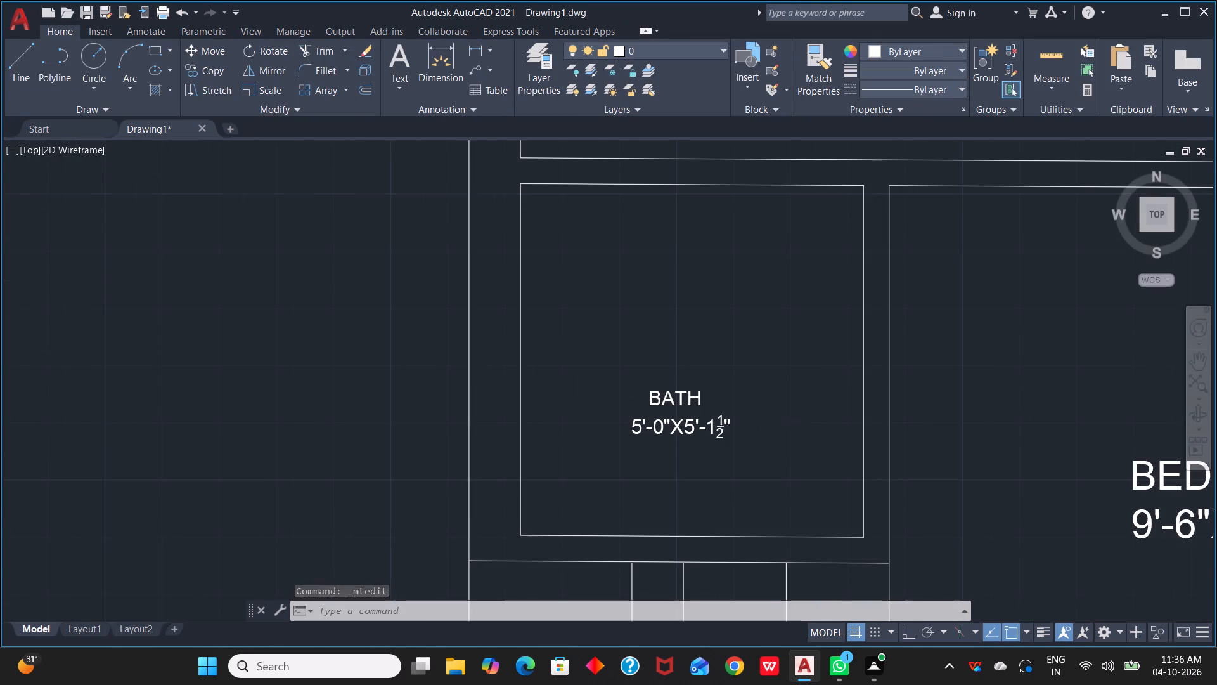
pyautogui.moveTo(981, 452); pyautogui.dragTo(886, 397, button='middle')
pyautogui.scroll(-2, 883, 397)
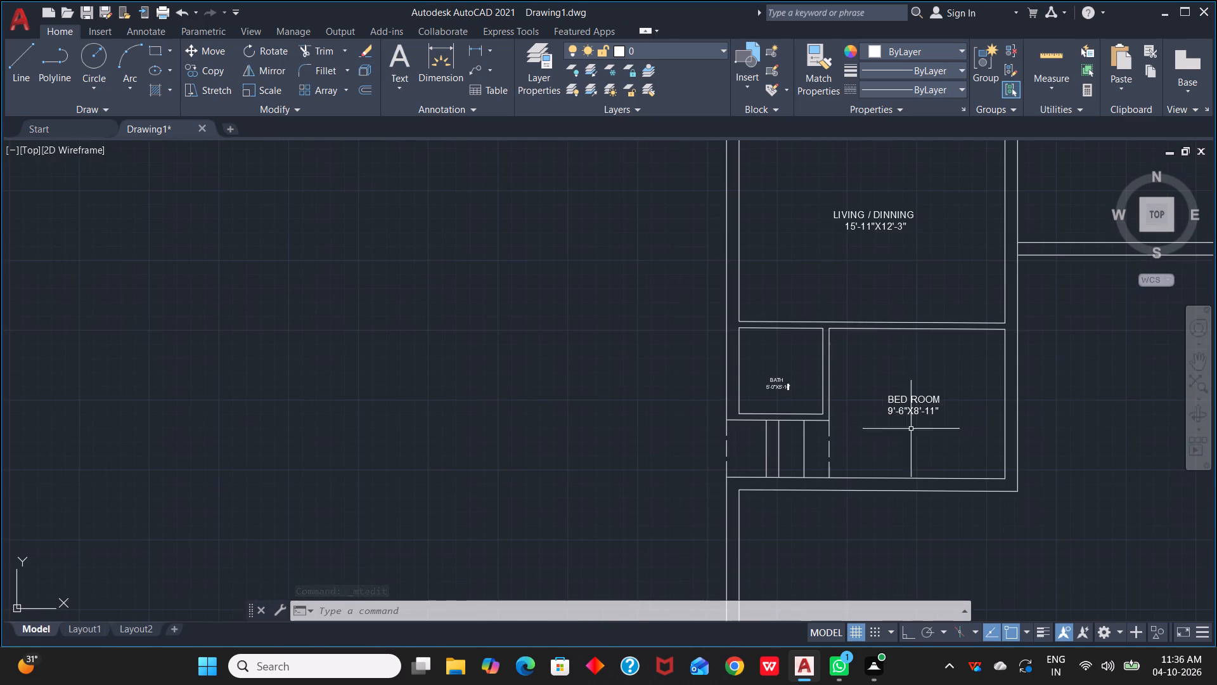
pyautogui.scroll(-1, 951, 427)
pyautogui.moveTo(1145, 420); pyautogui.dragTo(910, 421, button='middle')
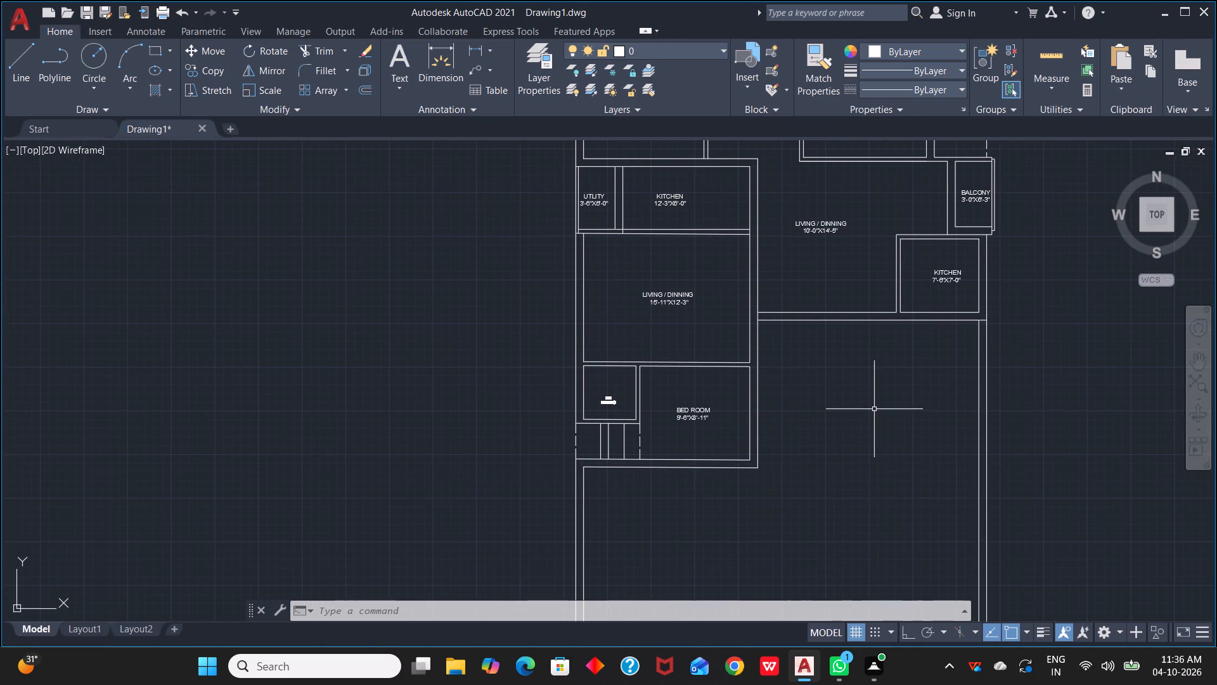
pyautogui.scroll(1, 872, 408)
pyautogui.scroll(-1, 846, 401)
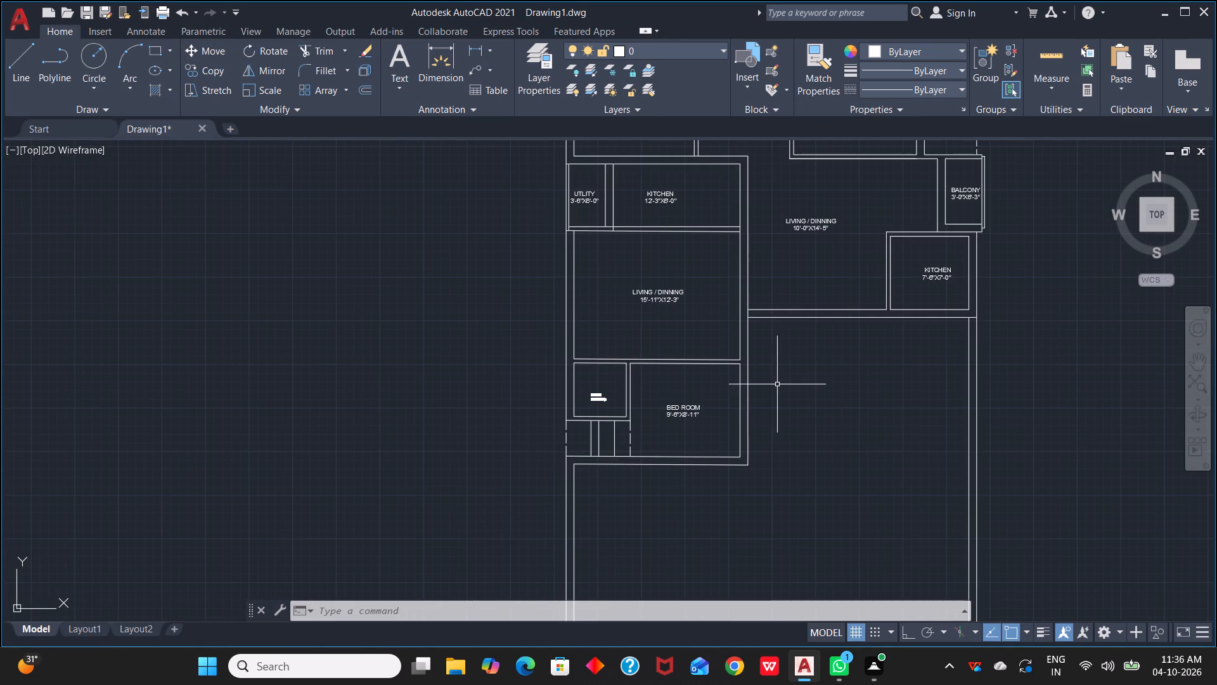
pyautogui.scroll(1, 776, 371)
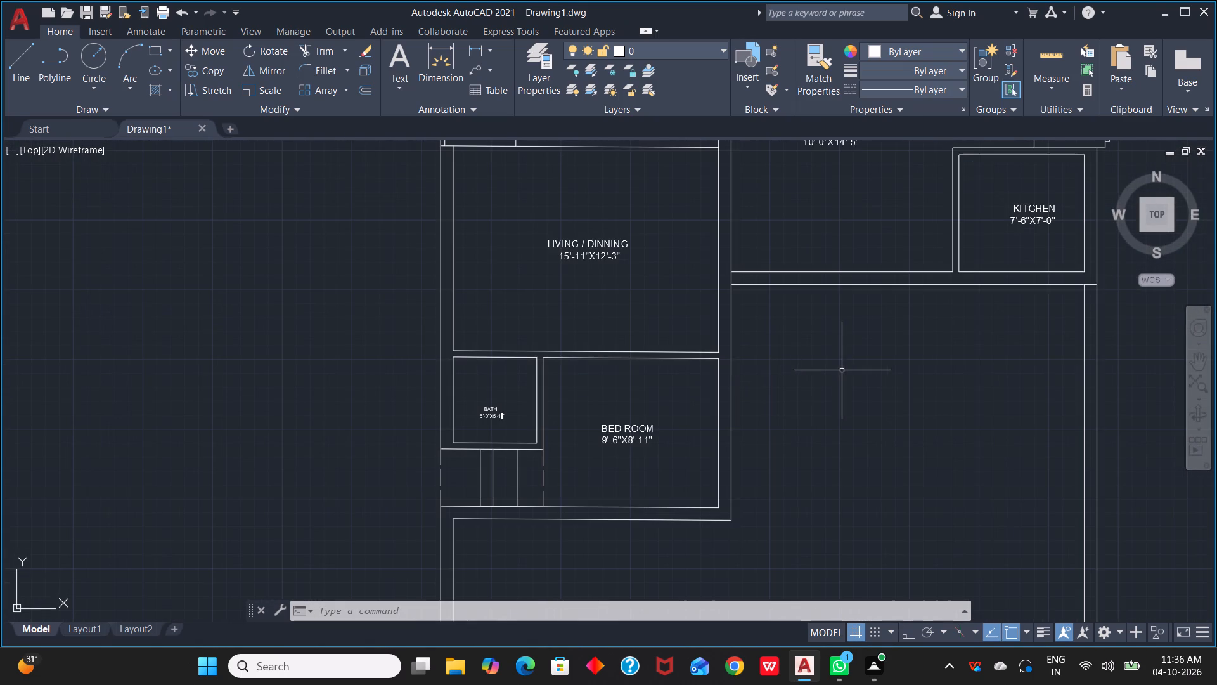
pyautogui.scroll(-2, 842, 370)
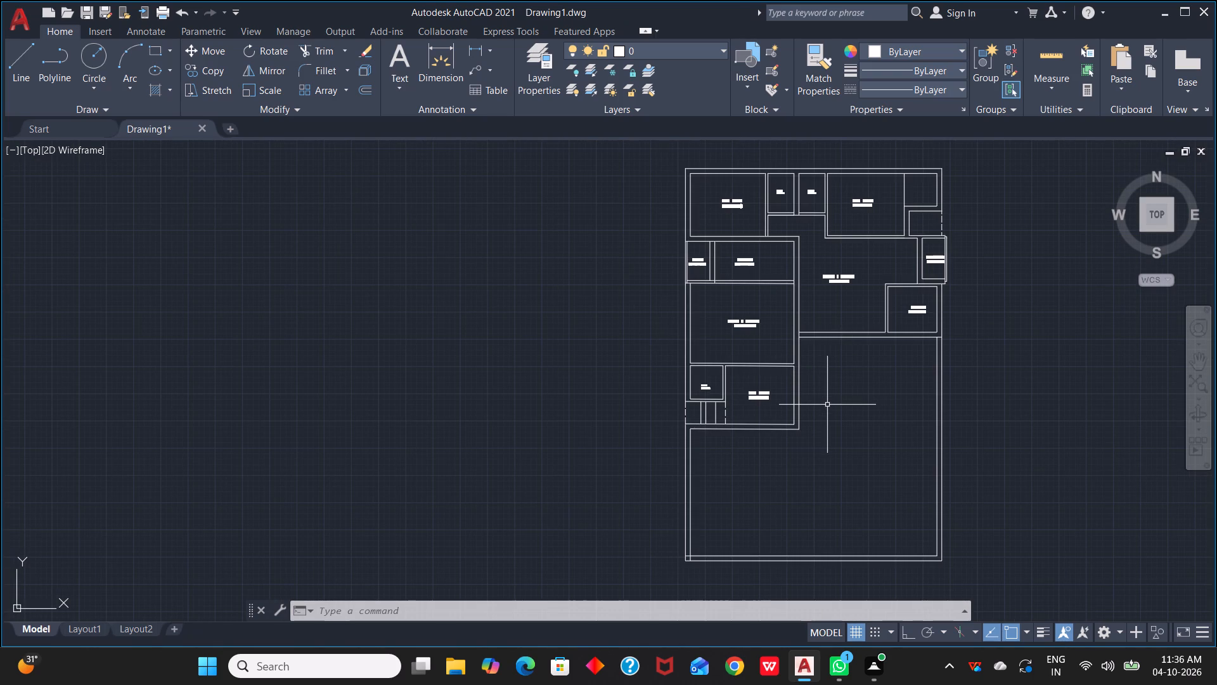
# Draw a small rectangle about 1'-4" across beside the shared wall, below the 10'-0"X14'-5" LIVING / DINNING label.
pyautogui.scroll(3, 835, 301)
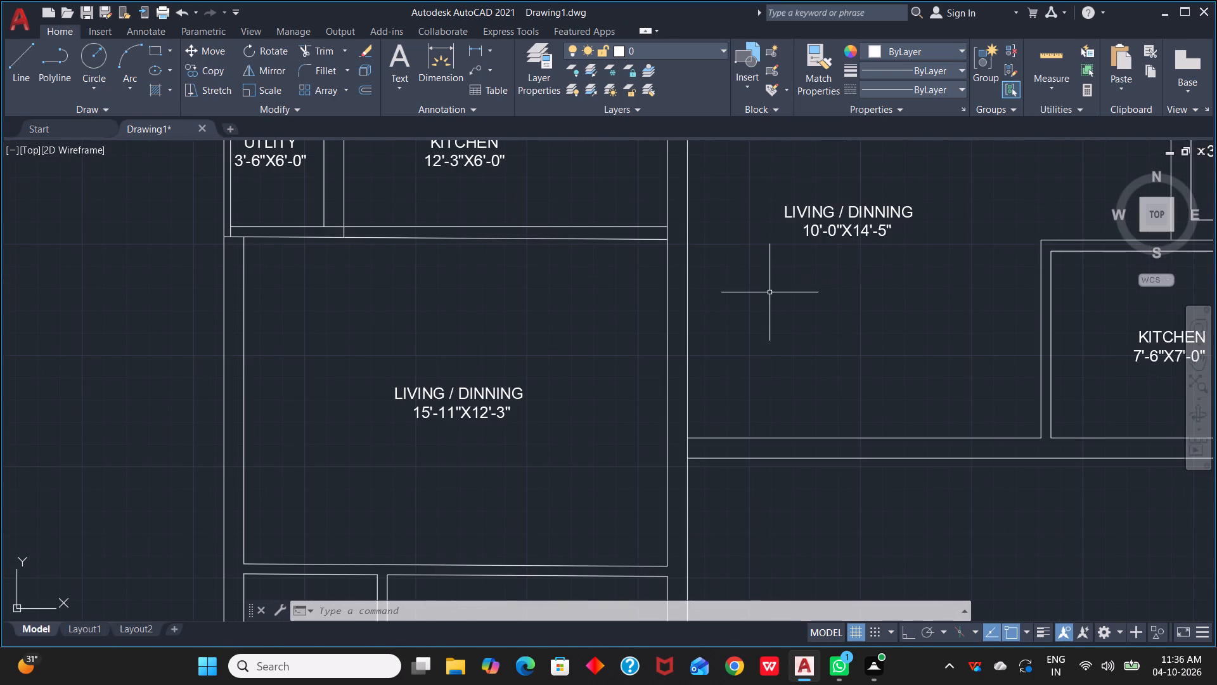
pyautogui.middleClick(769, 292)
pyautogui.scroll(1, 769, 292)
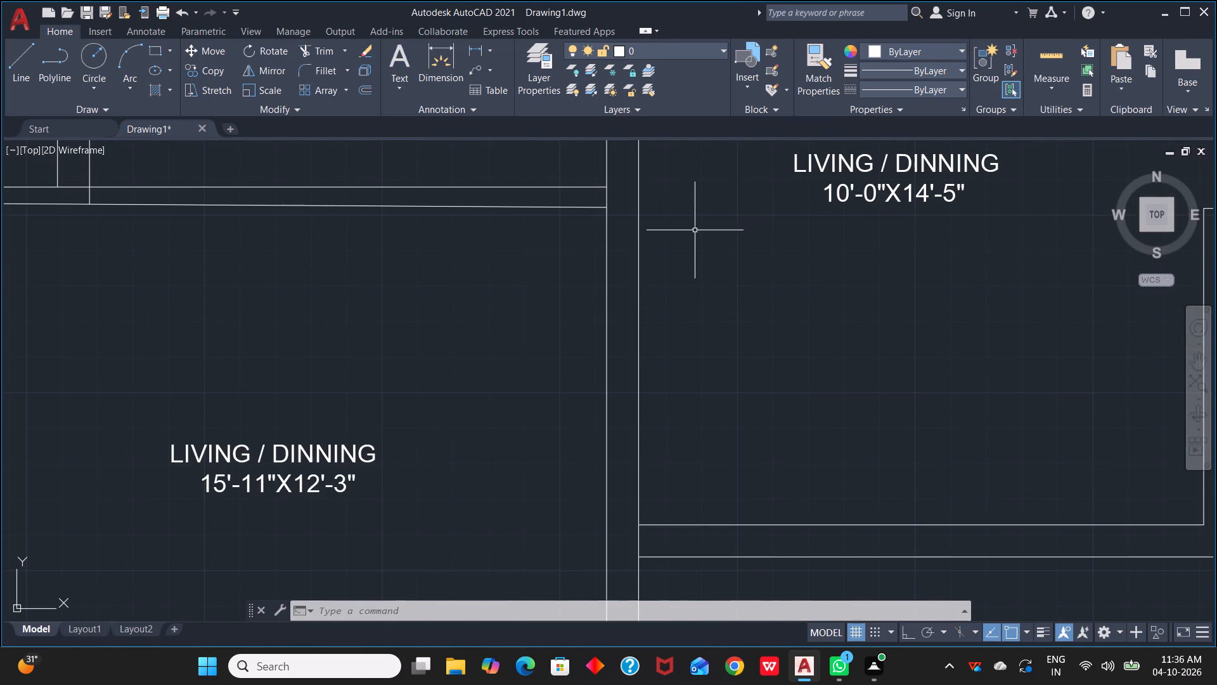
pyautogui.click(157, 45)
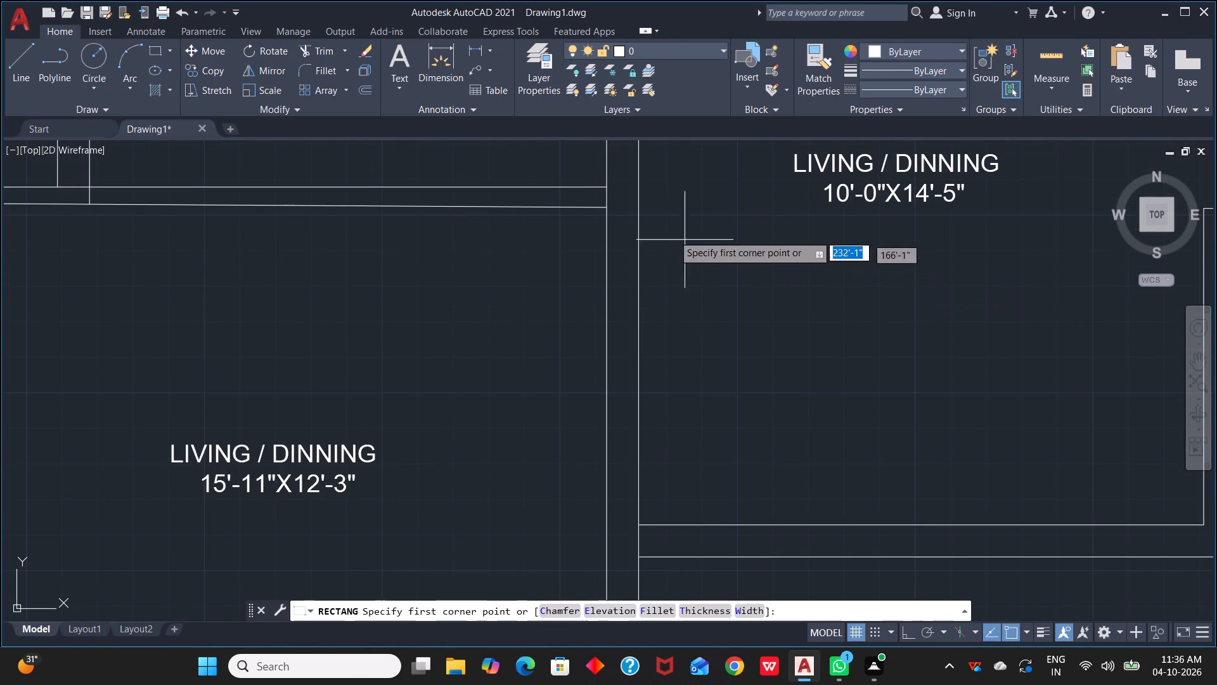
pyautogui.click(666, 232)
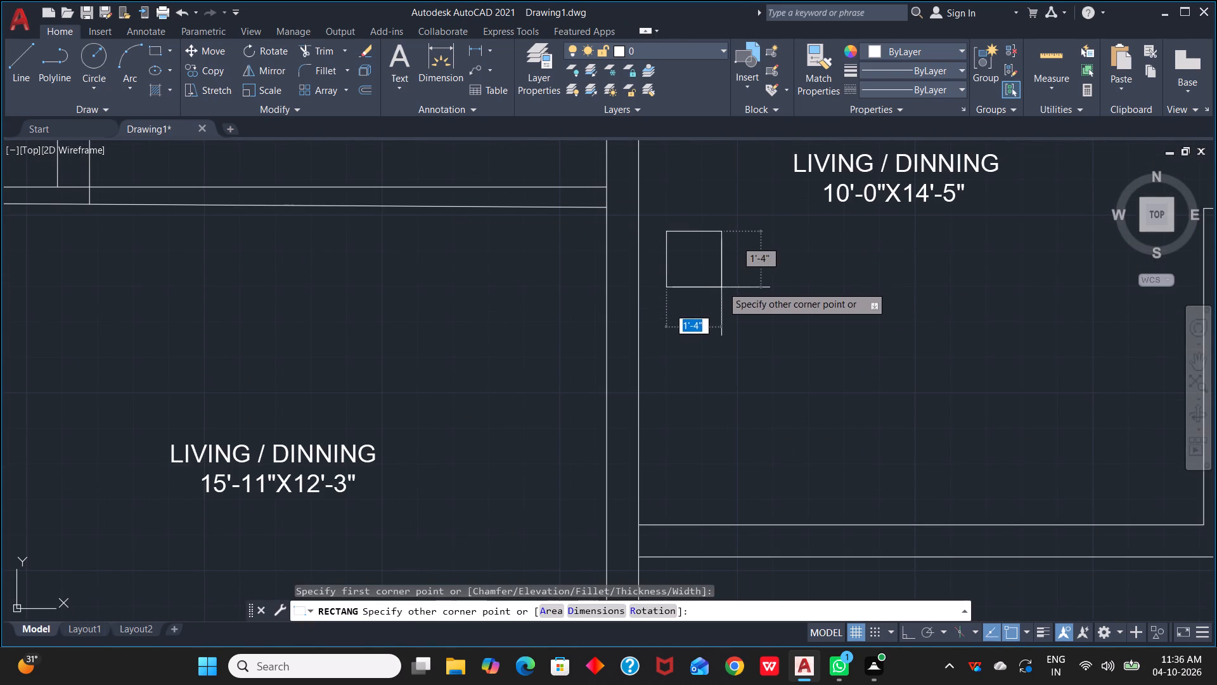
pyautogui.click(725, 284)
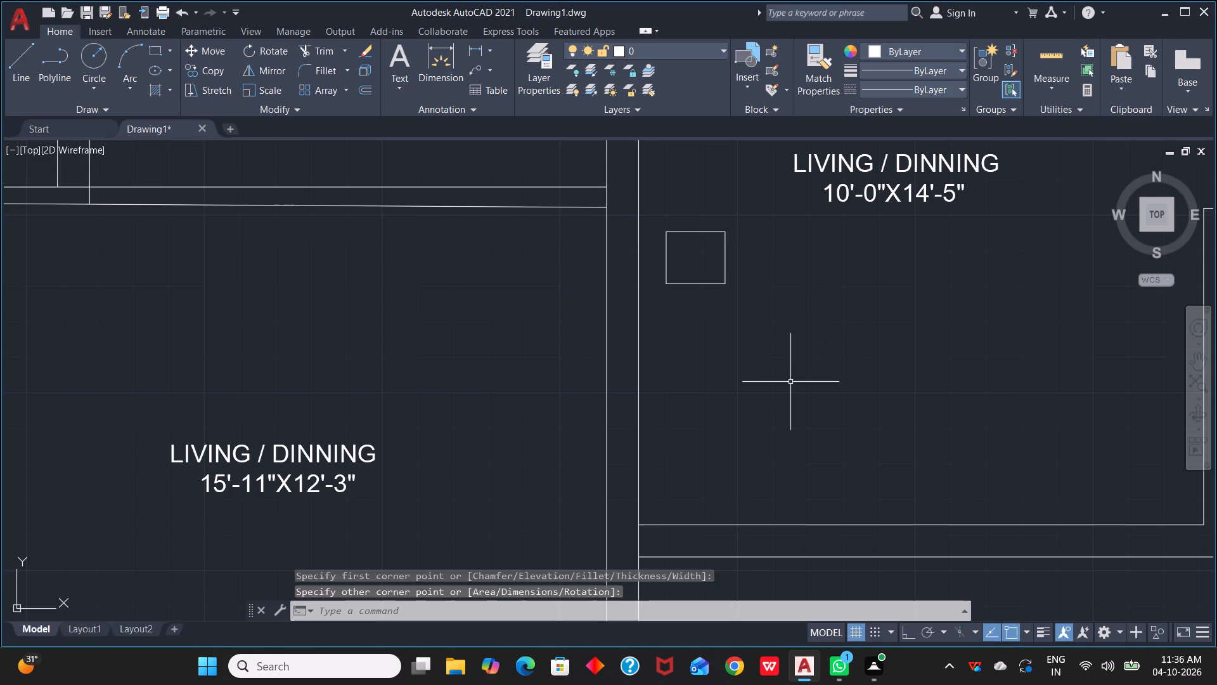
pyautogui.press('Escape')
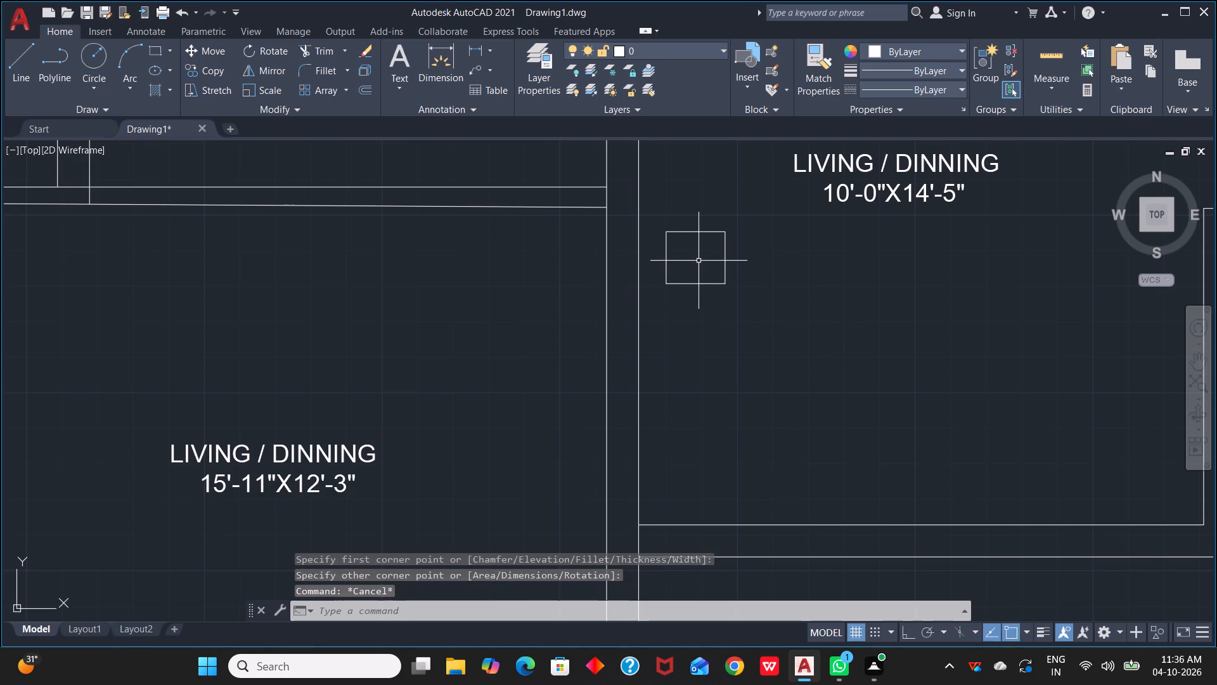
# Add the multiline text FLAT A inside the small rectangle.
pyautogui.write('MT')
pyautogui.press('space')
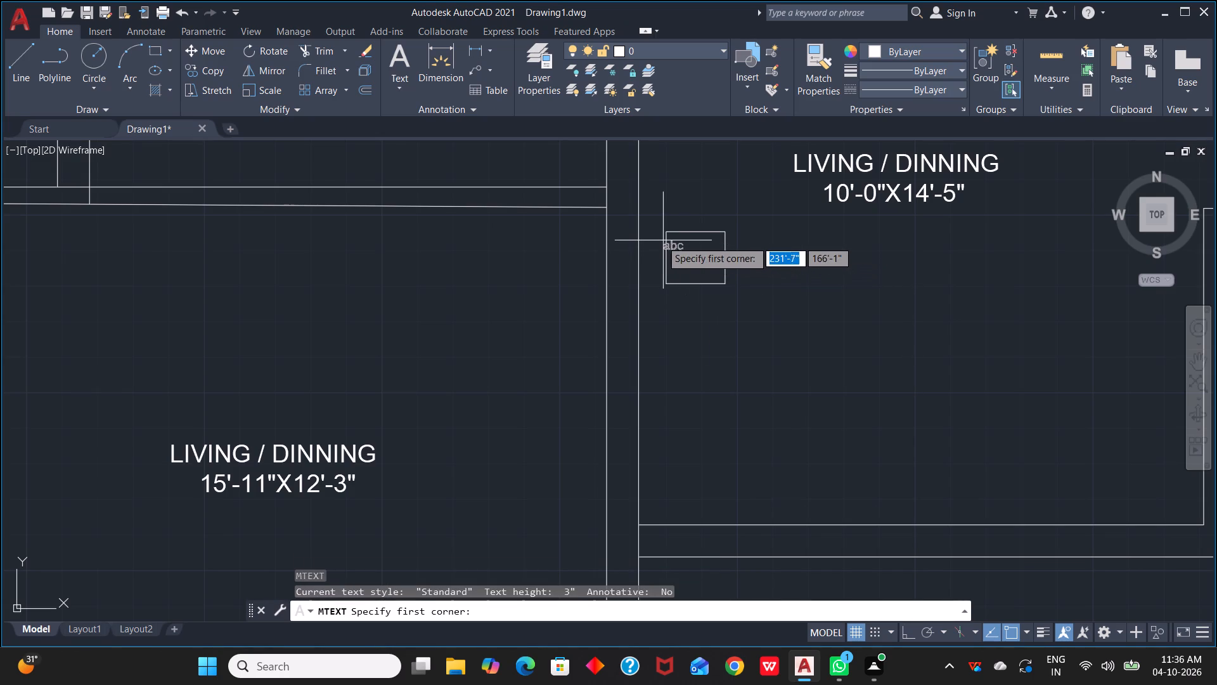
pyautogui.click(669, 238)
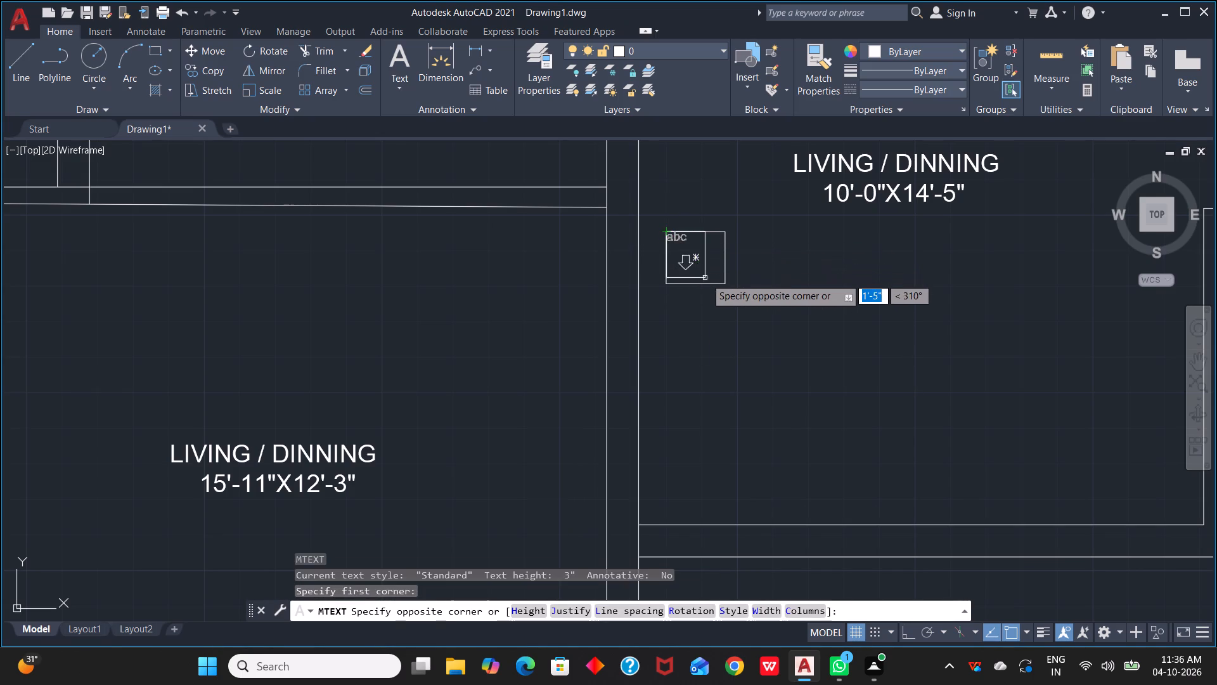
pyautogui.click(721, 285)
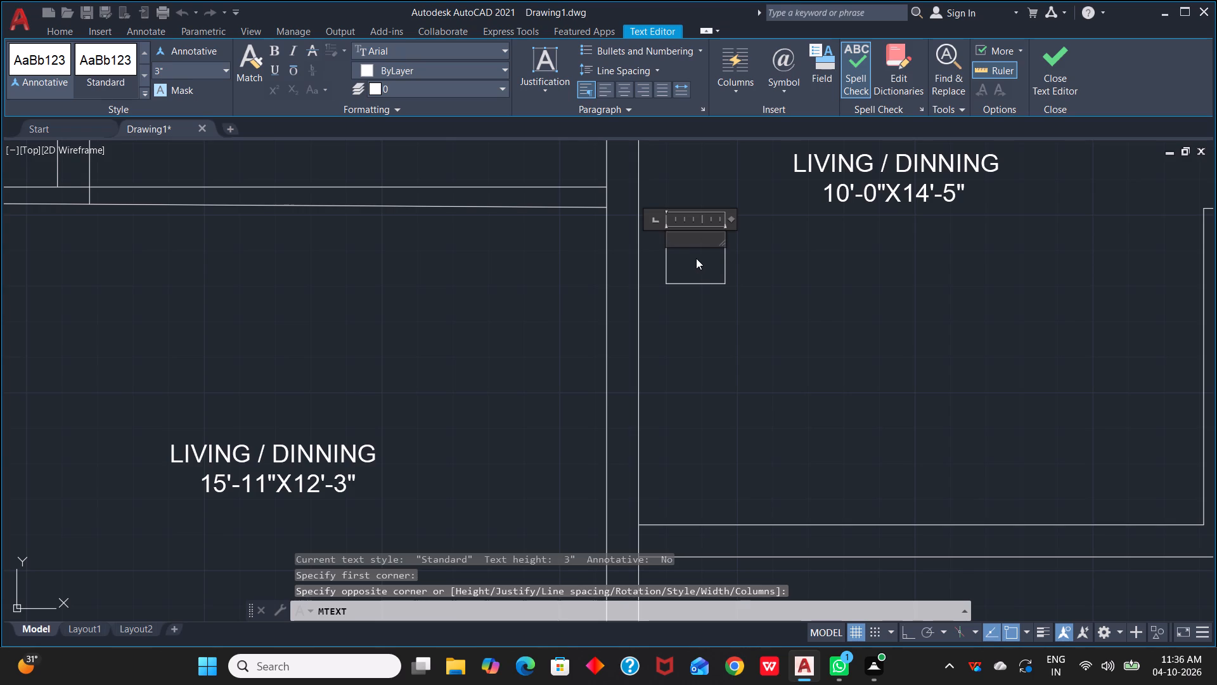
pyautogui.write('FLAT')
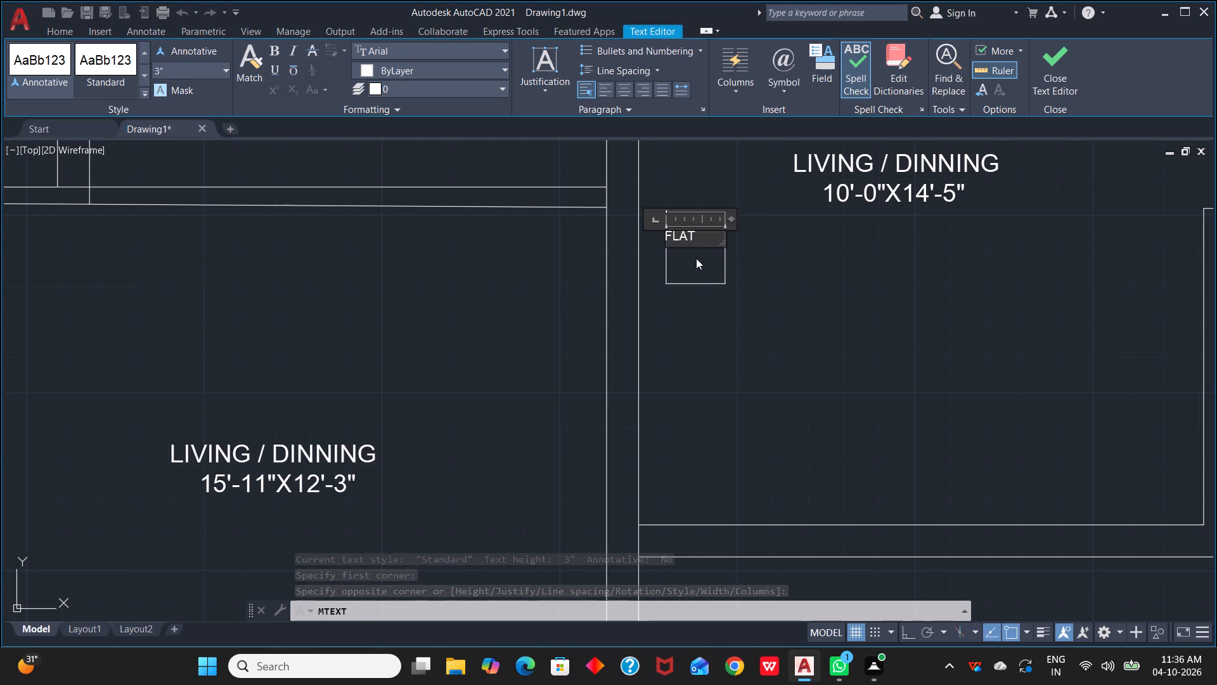
pyautogui.press('space')
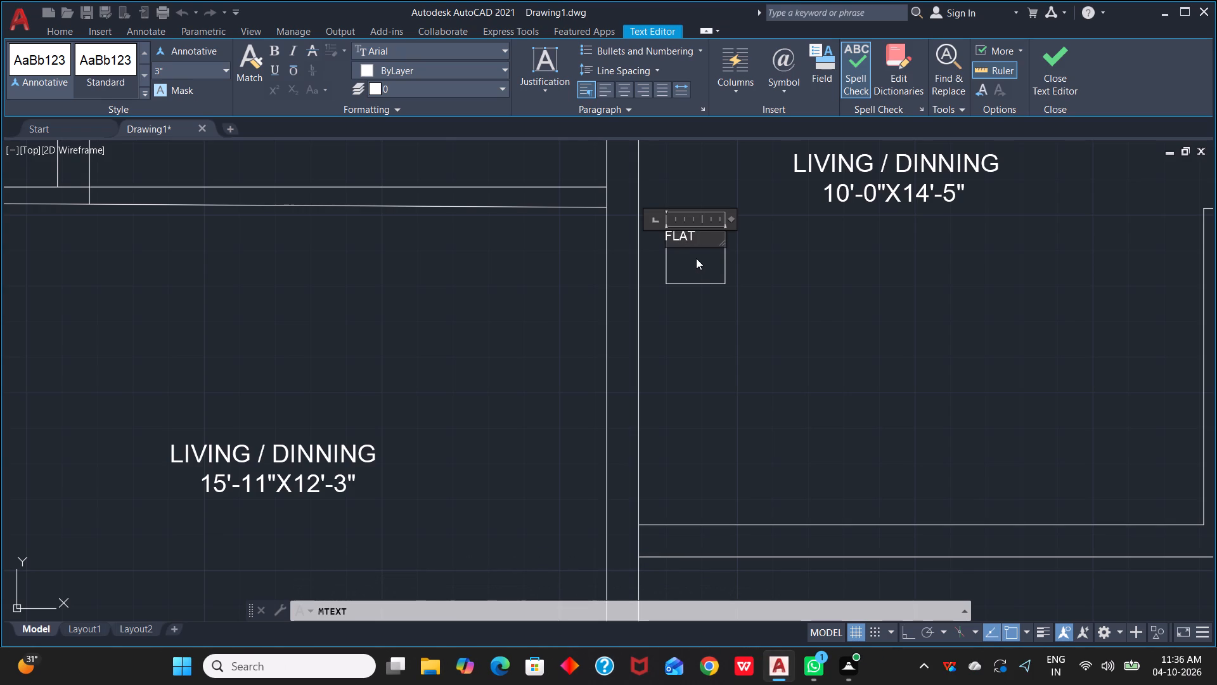
pyautogui.press('a')
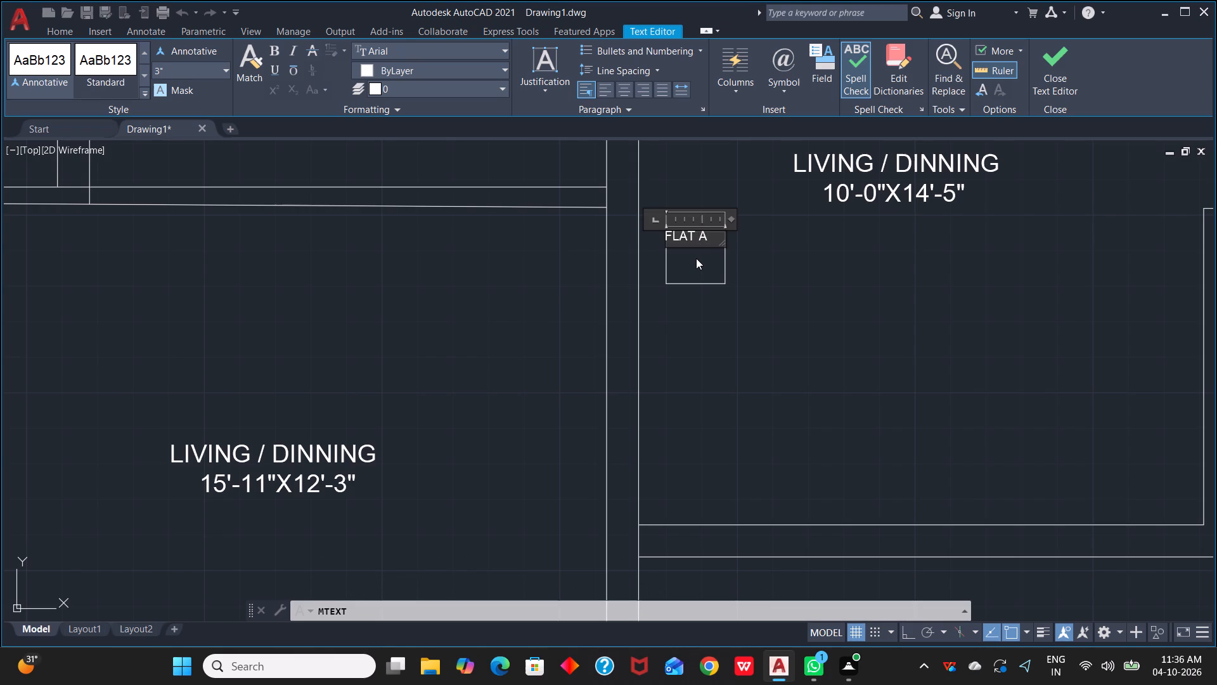
pyautogui.click(696, 258)
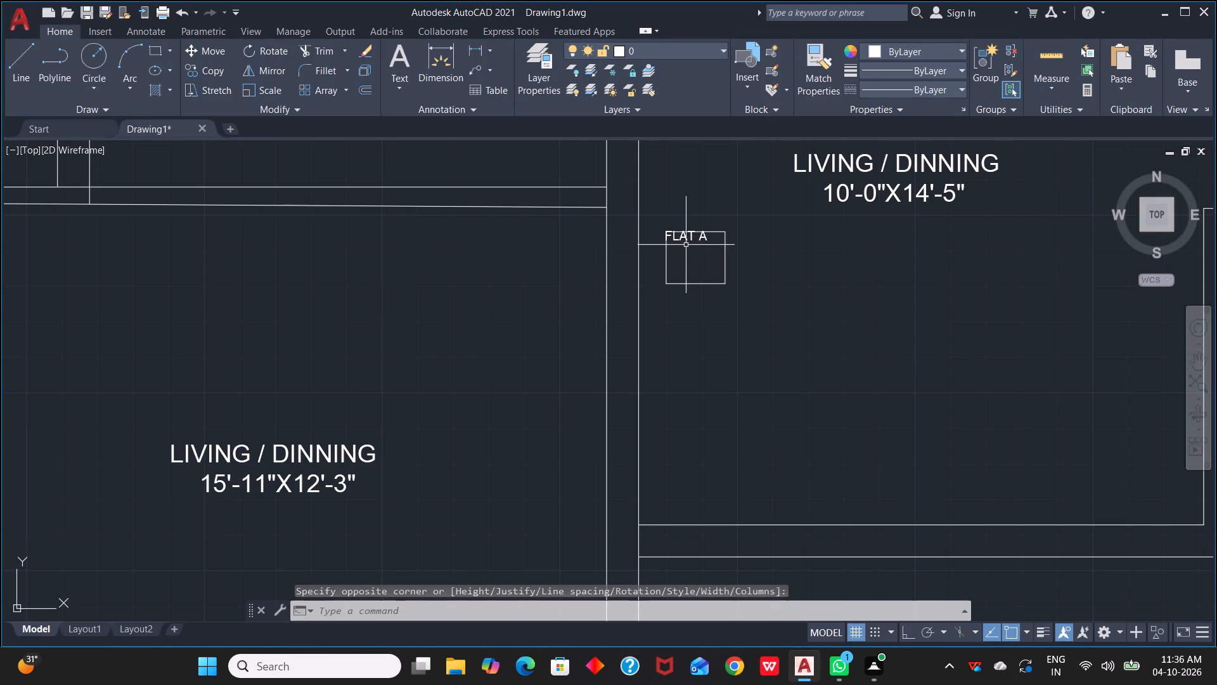
# Move the FLAT A text down and inward so it sits clear of the small rectangle's edges.
pyautogui.click(691, 232)
pyautogui.moveTo(666, 229); pyautogui.dragTo(673, 238)
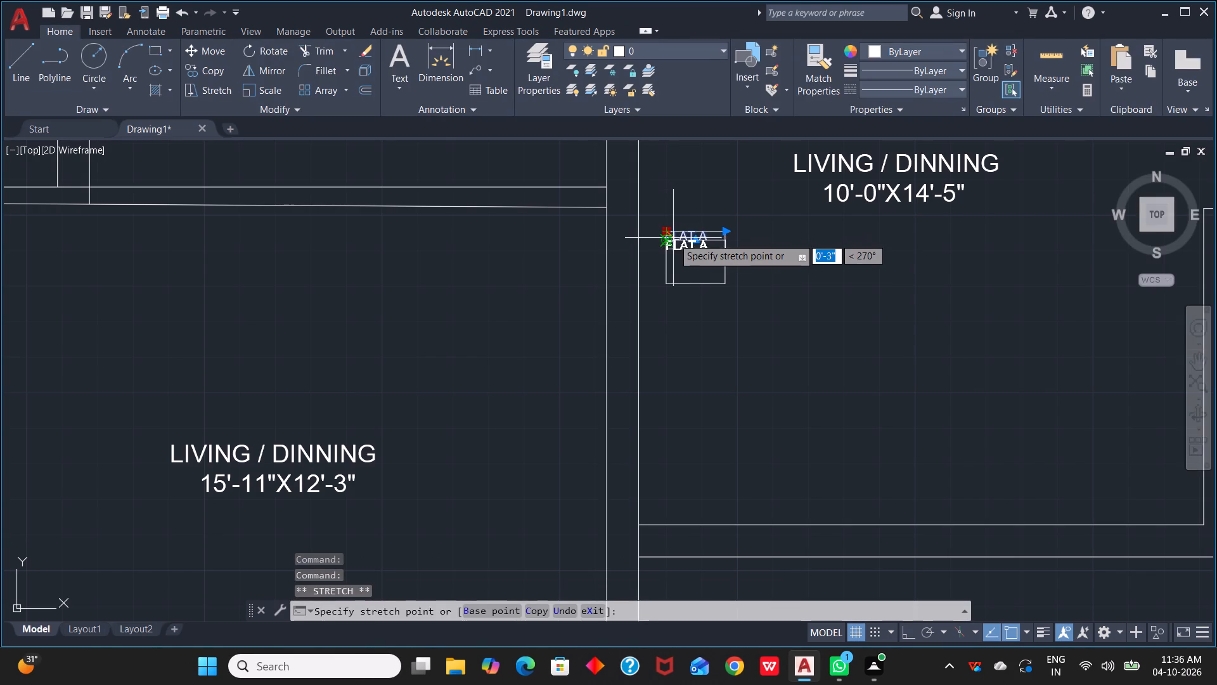
pyautogui.moveTo(673, 238); pyautogui.dragTo(674, 237)
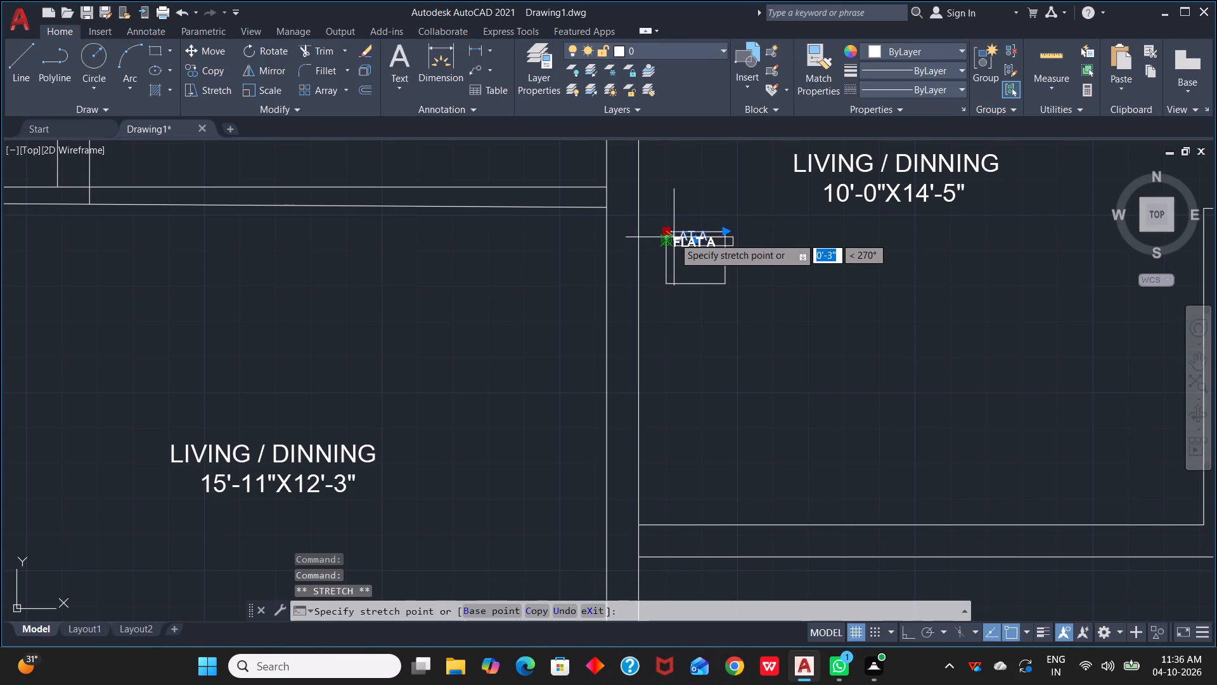
pyautogui.click(674, 237)
pyautogui.moveTo(725, 242); pyautogui.dragTo(705, 242)
pyautogui.press('Escape')
pyautogui.scroll(3, 698, 244)
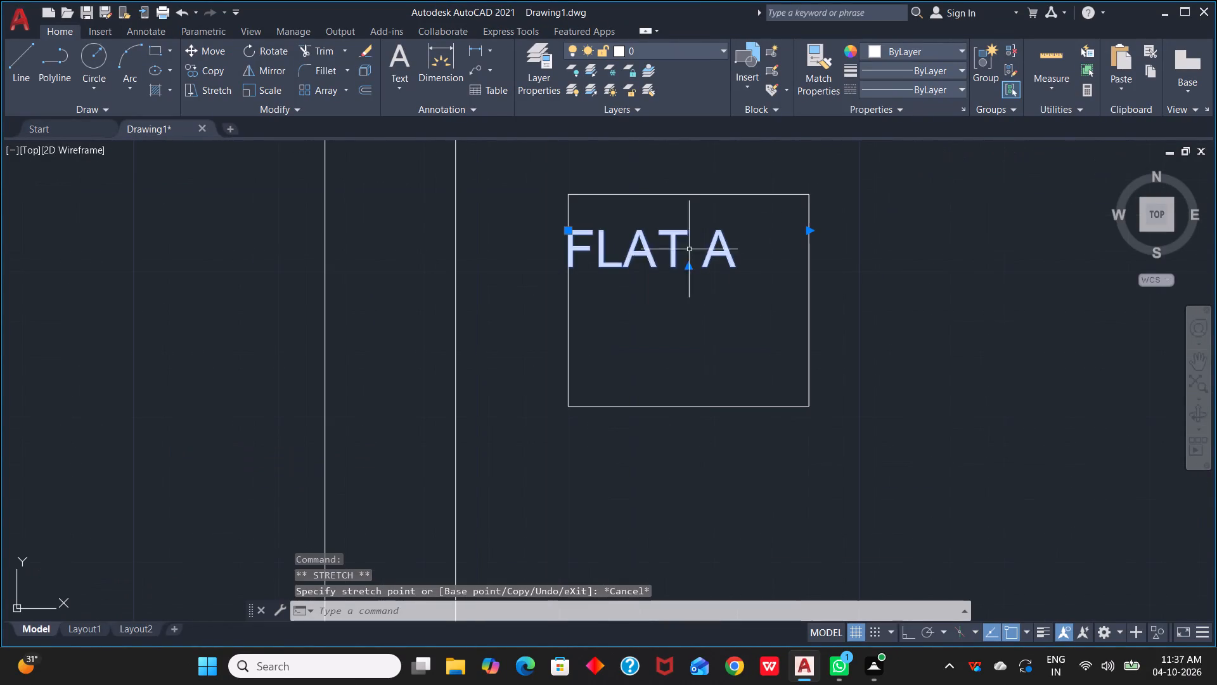
pyautogui.moveTo(568, 231); pyautogui.dragTo(602, 241)
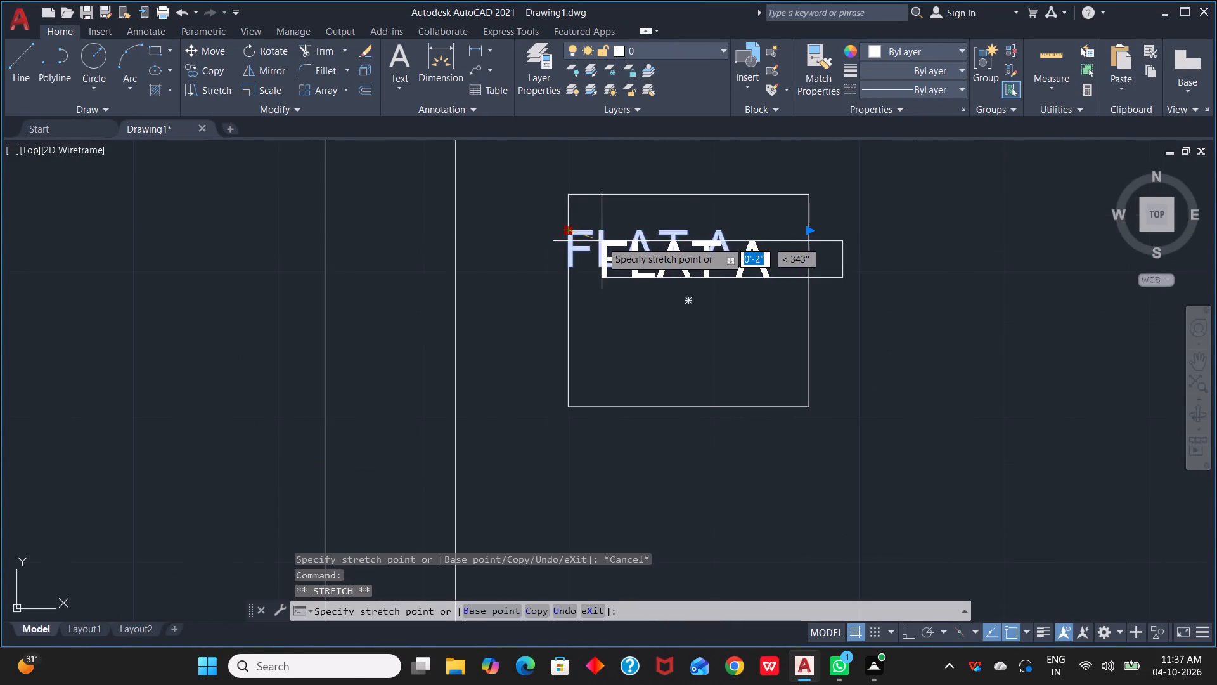
pyautogui.moveTo(602, 241); pyautogui.dragTo(602, 237)
pyautogui.click(602, 237)
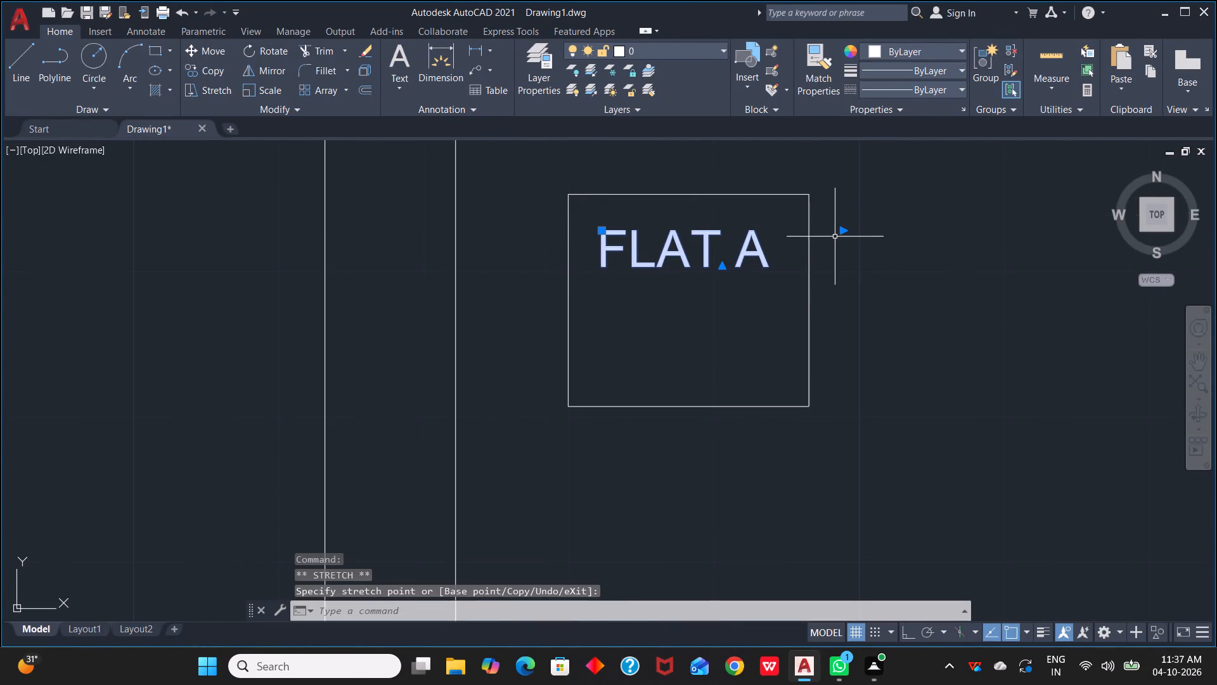
# Narrow the FLAT A text frame so its width ends just past the letter A, inside the rectangle.
pyautogui.moveTo(840, 233); pyautogui.dragTo(776, 228)
pyautogui.click(776, 228)
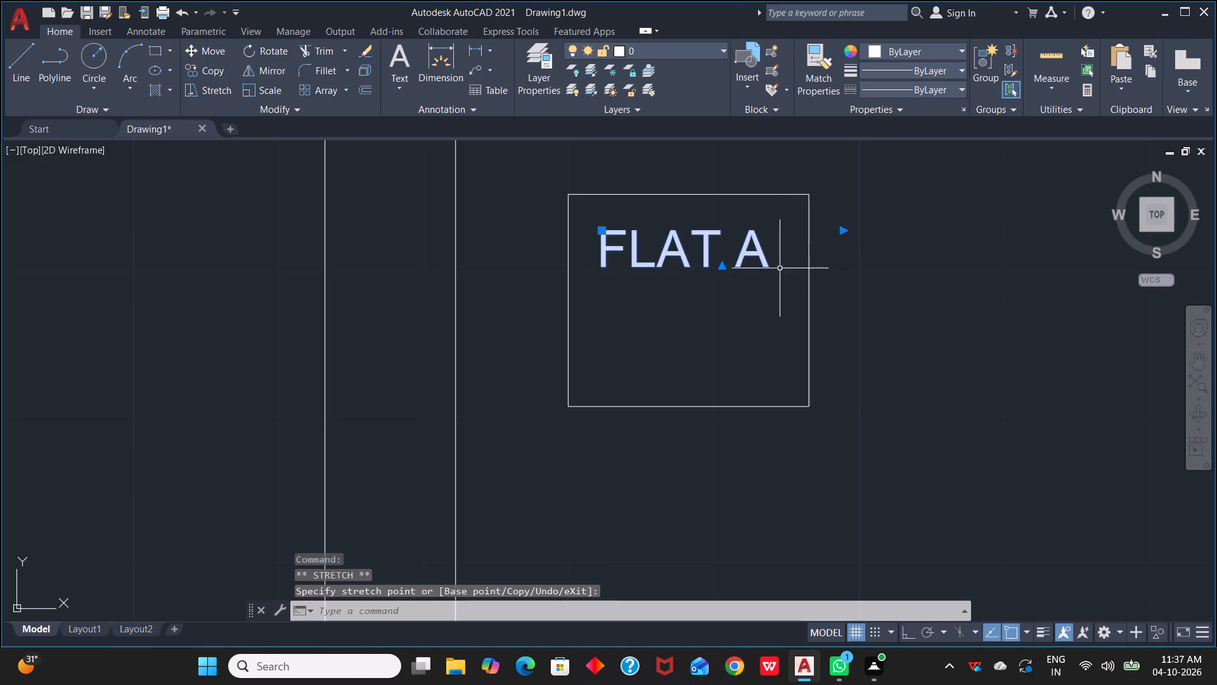
pyautogui.click(842, 230)
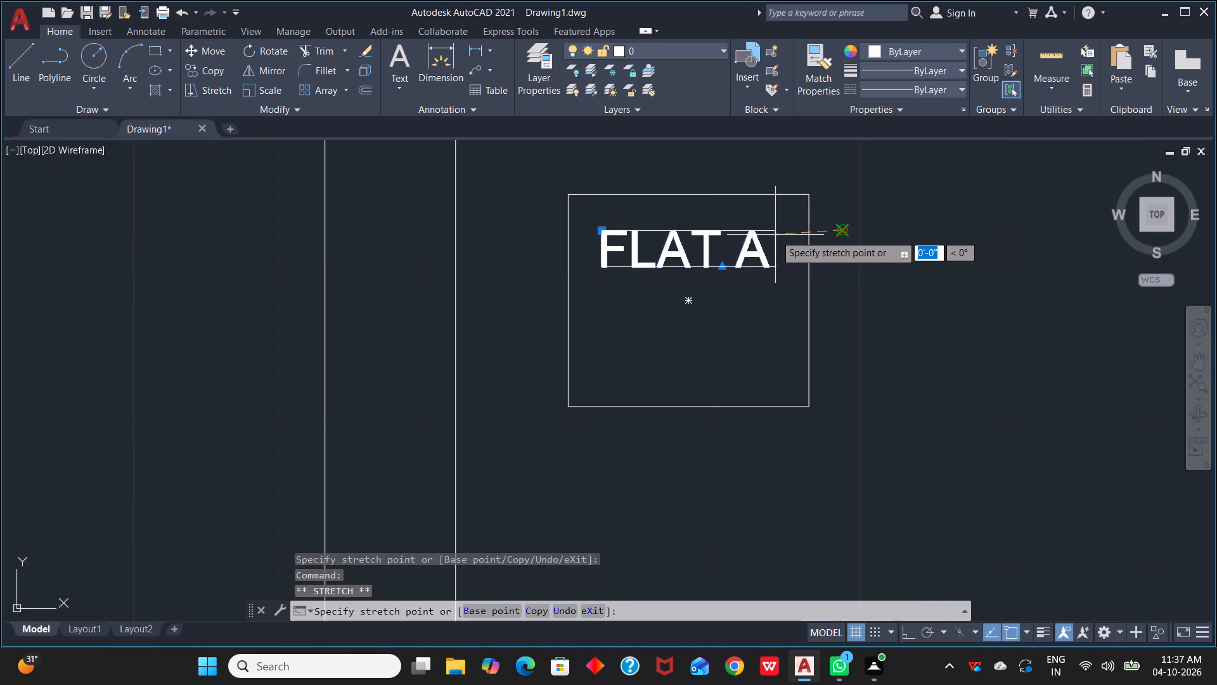
pyautogui.click(783, 232)
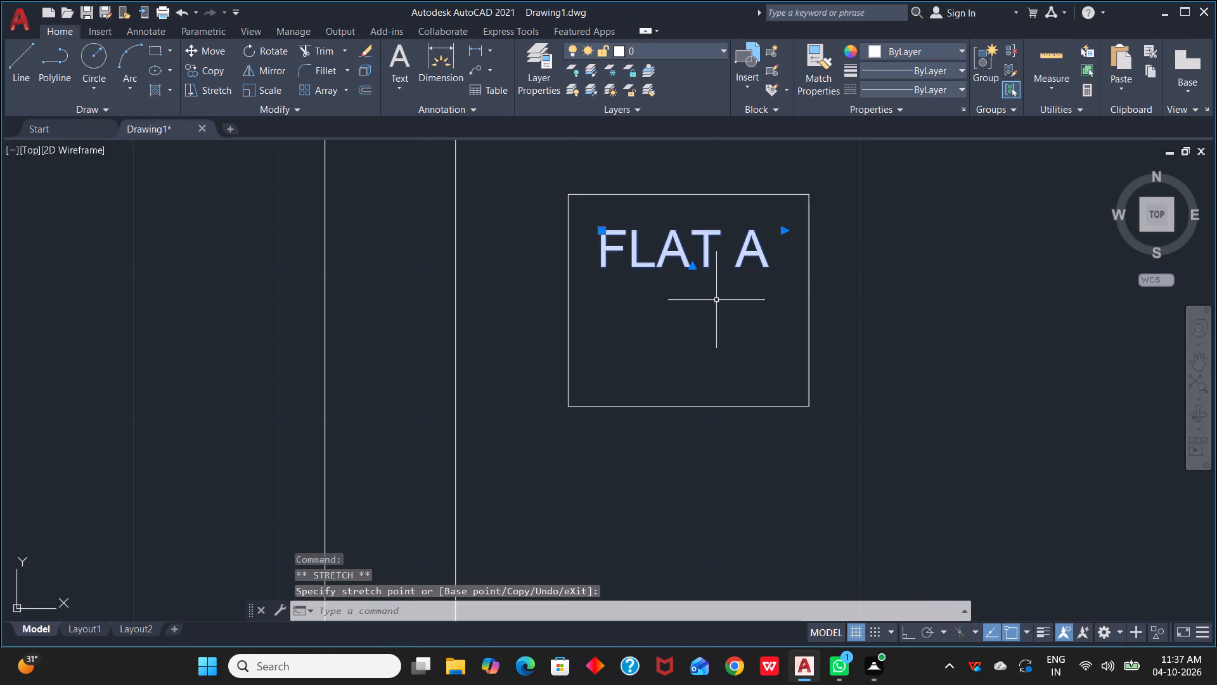
pyautogui.press('Escape')
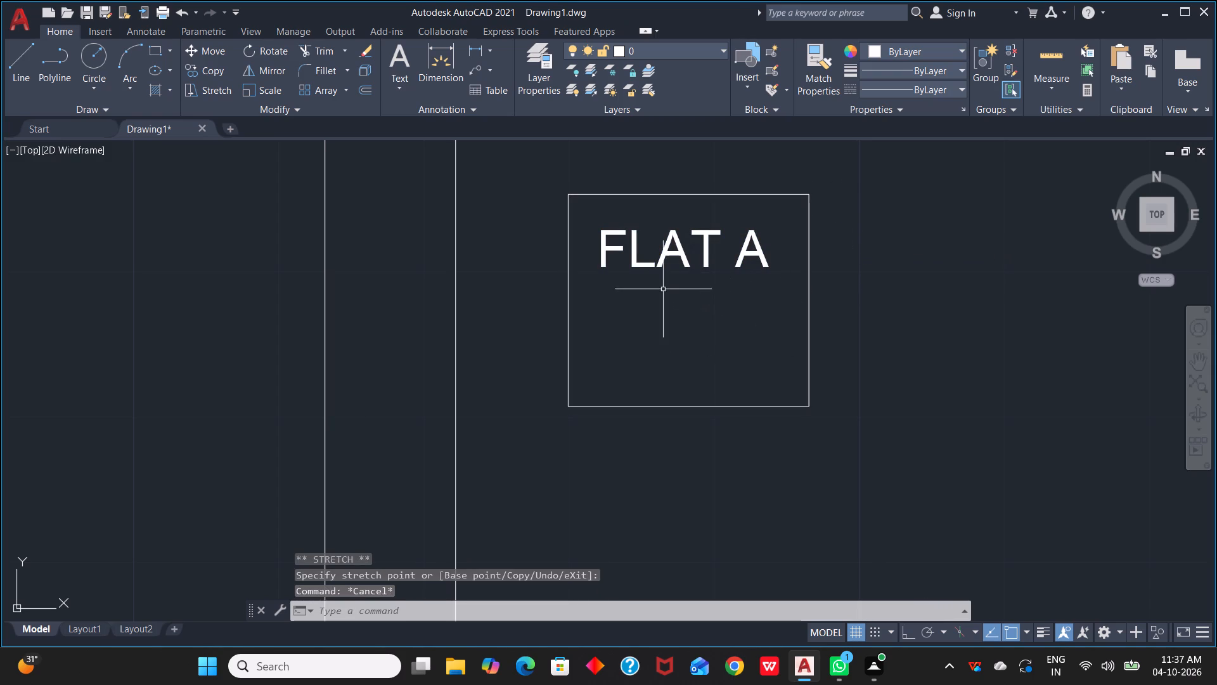
# Draw a horizontal line about 1'-0" long directly beneath the FLAT A text, with Ortho on.
pyautogui.click(21, 76)
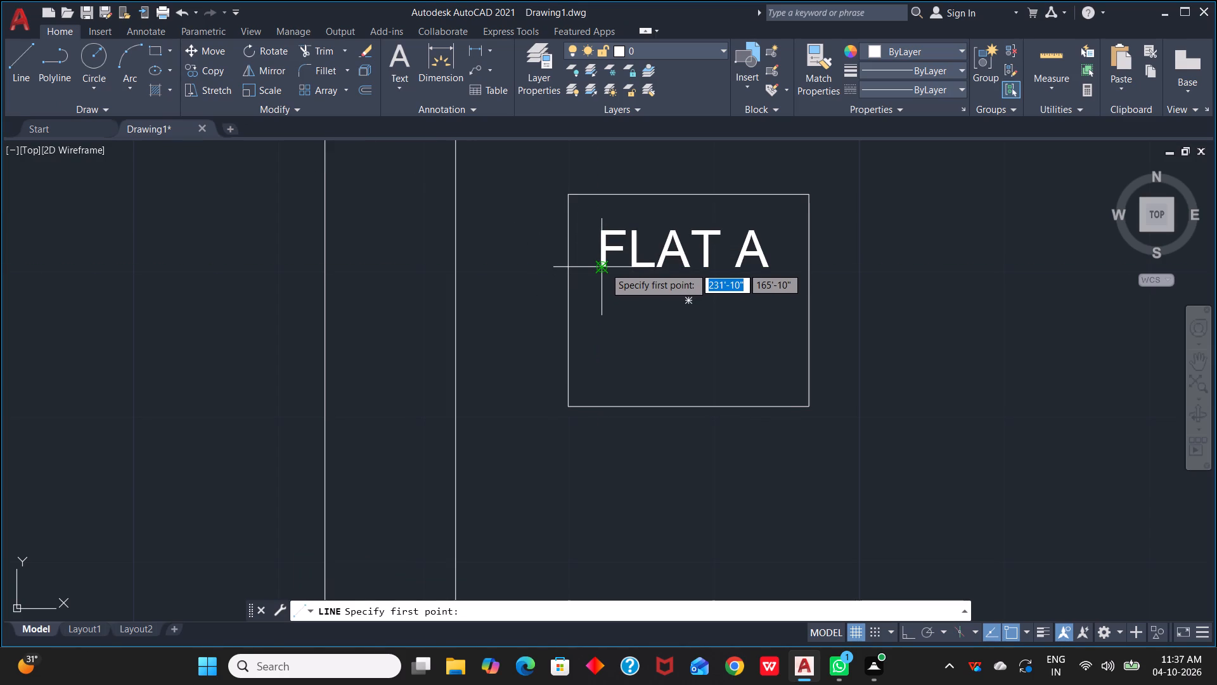
pyautogui.click(604, 283)
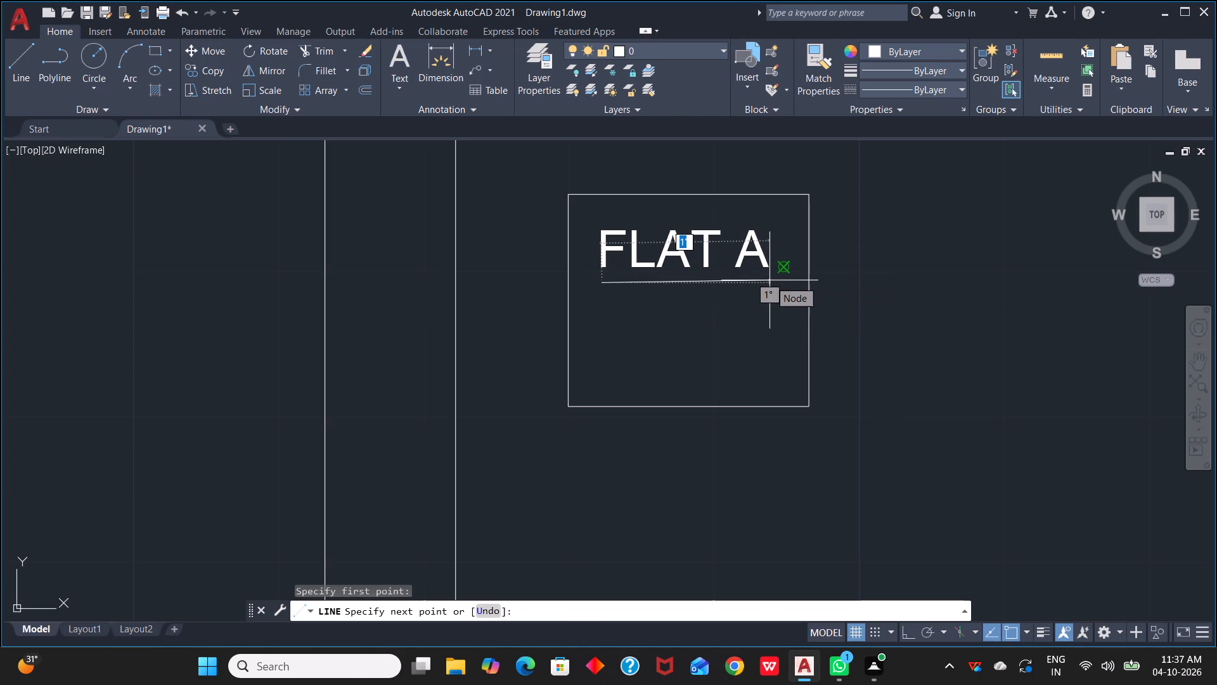
pyautogui.press('F8')
pyautogui.click(769, 283)
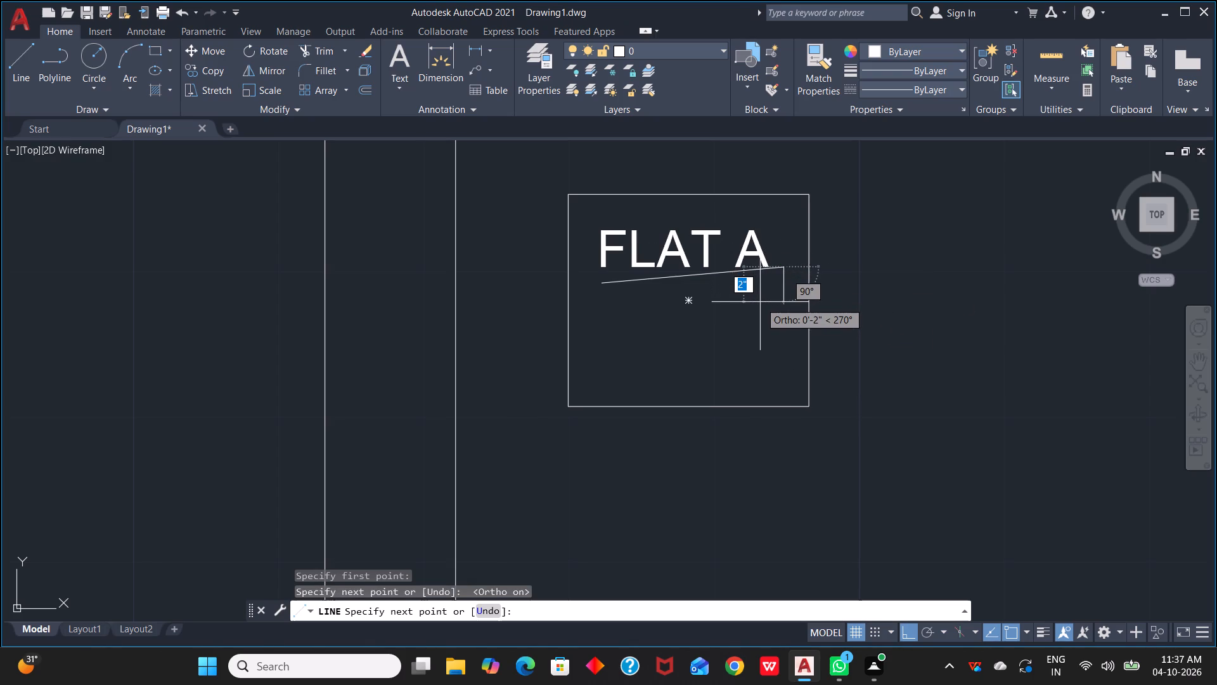
pyautogui.hotkey('ctrl', 'z')
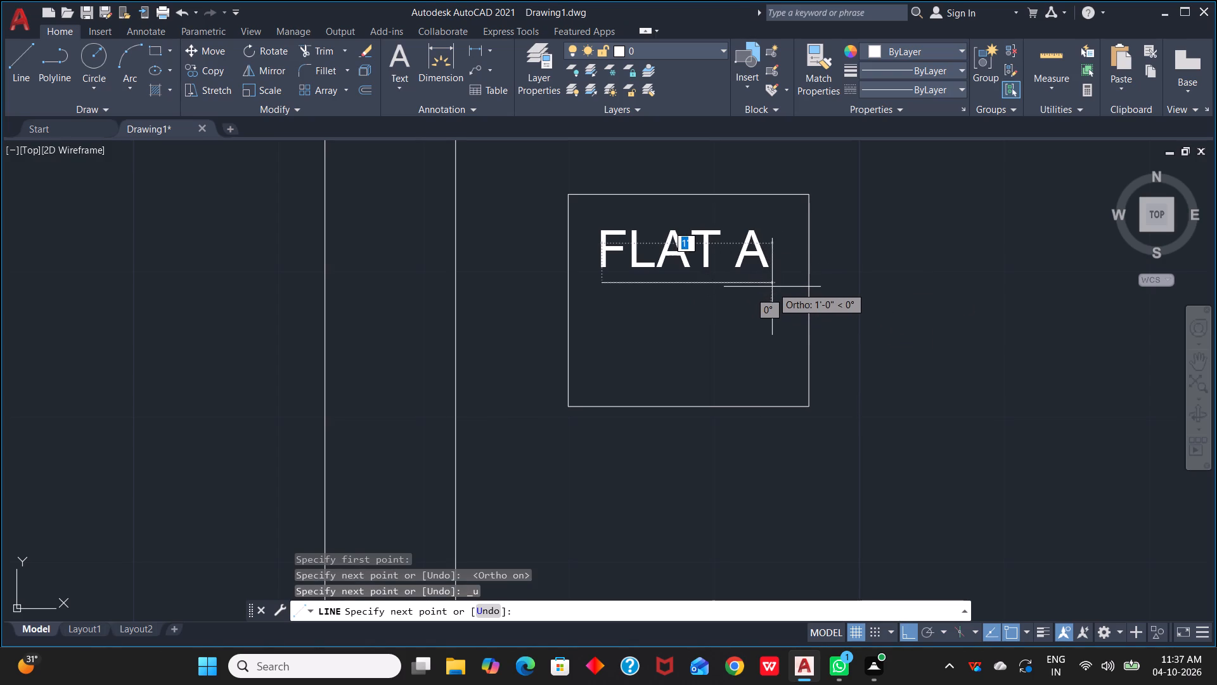
pyautogui.click(772, 287)
pyautogui.press('Escape')
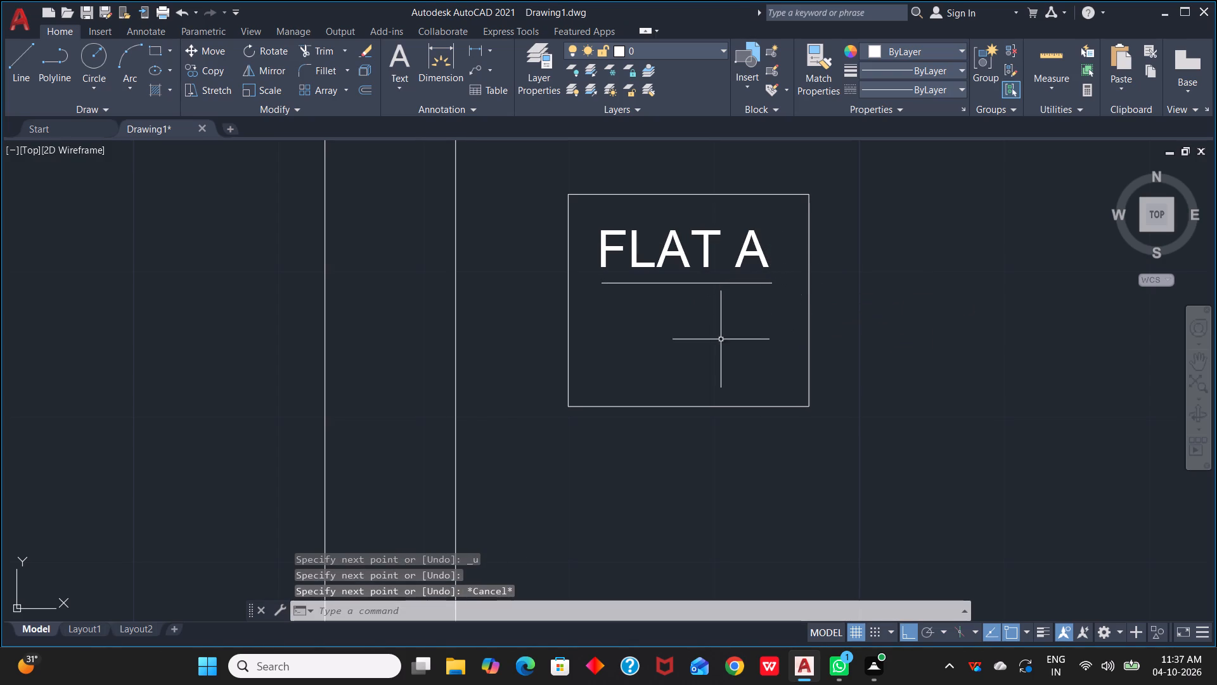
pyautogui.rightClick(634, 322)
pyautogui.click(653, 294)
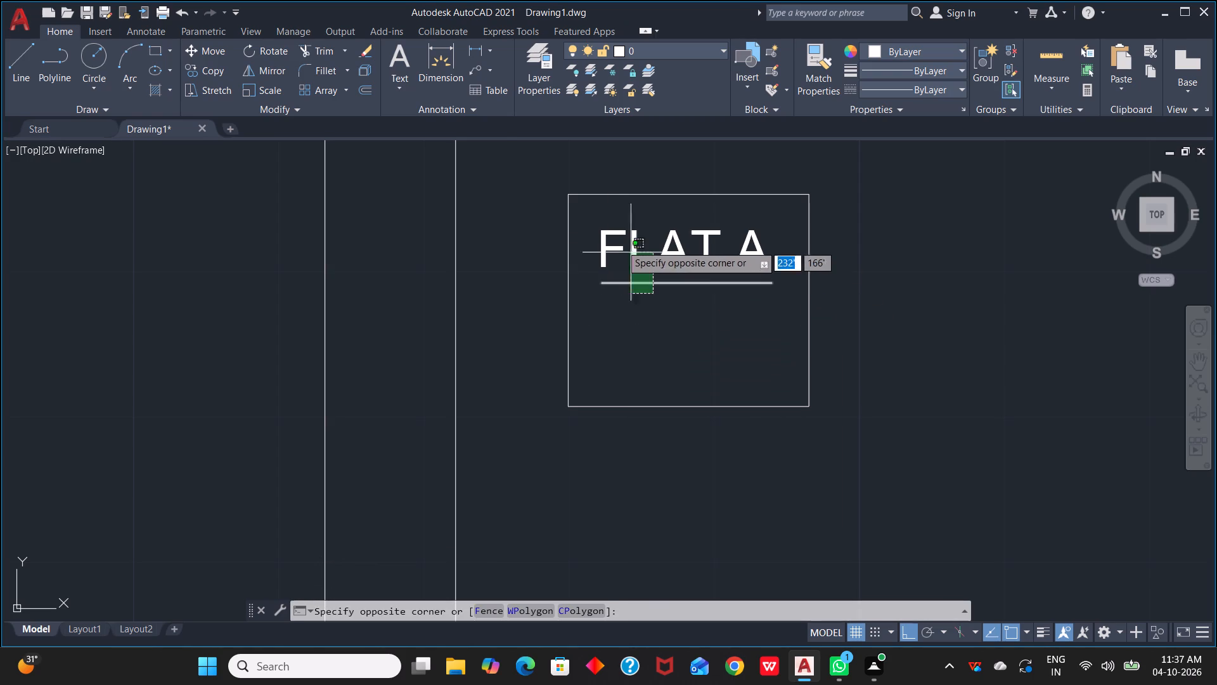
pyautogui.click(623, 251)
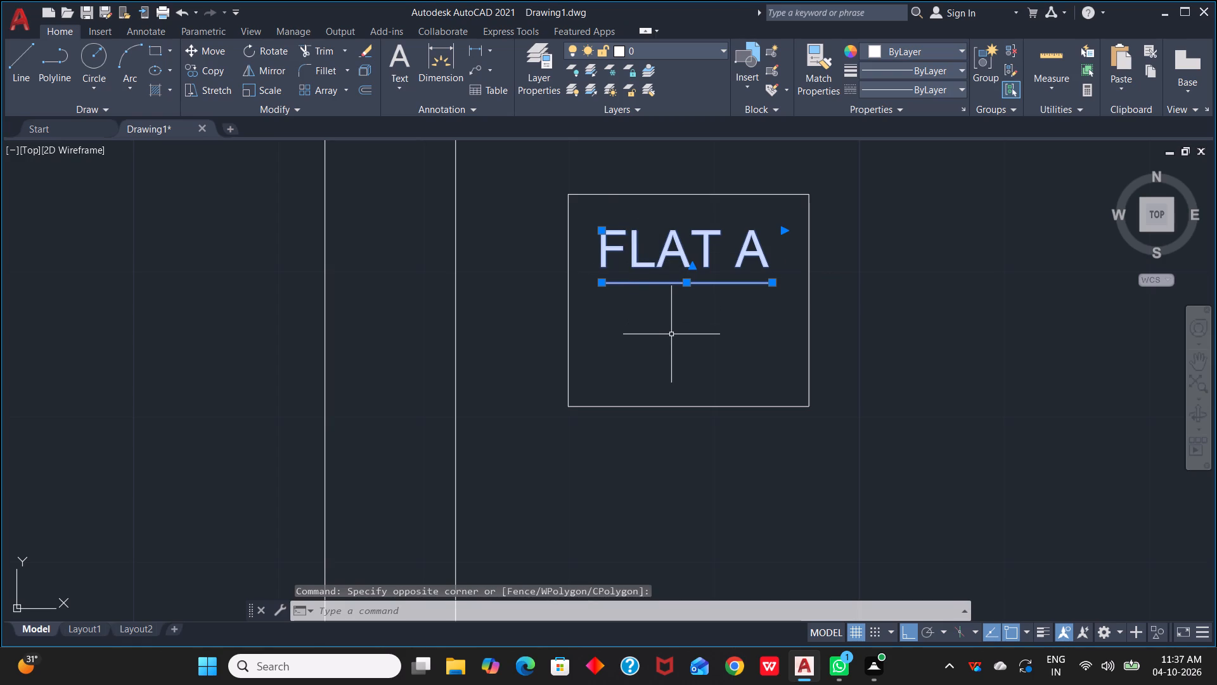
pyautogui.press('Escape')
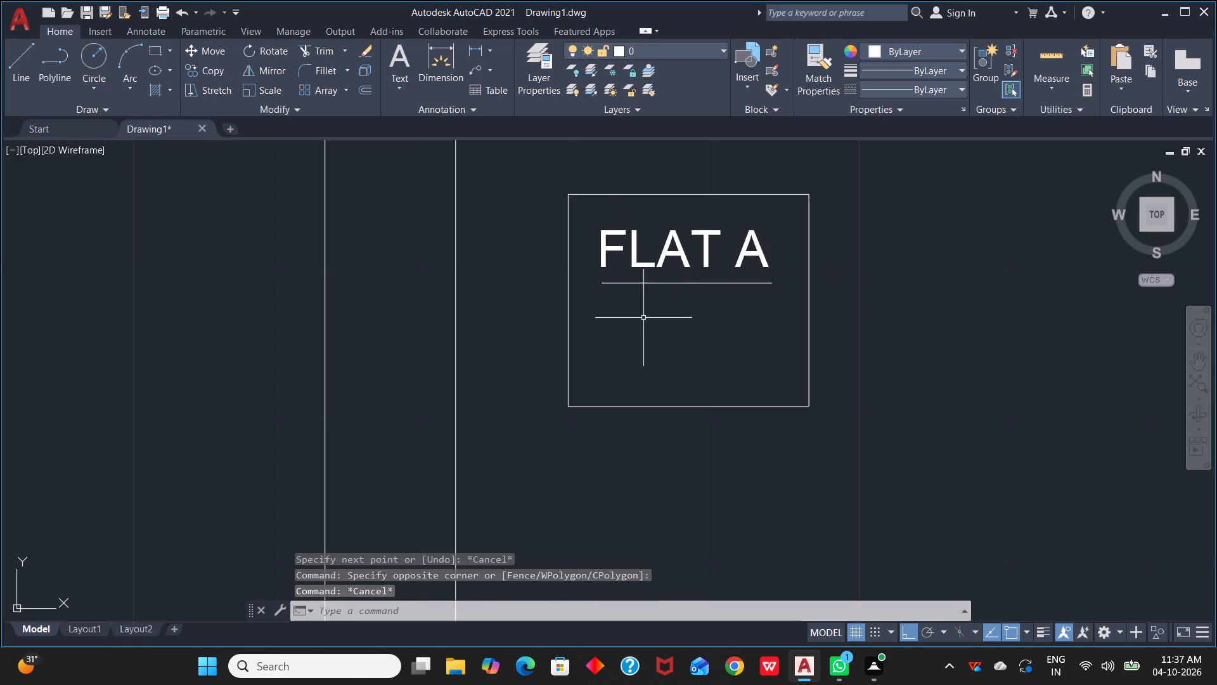
# Add the multiline text 800 SFT below the underline, widening its frame so it fits on one line.
pyautogui.write('MT')
pyautogui.press('space')
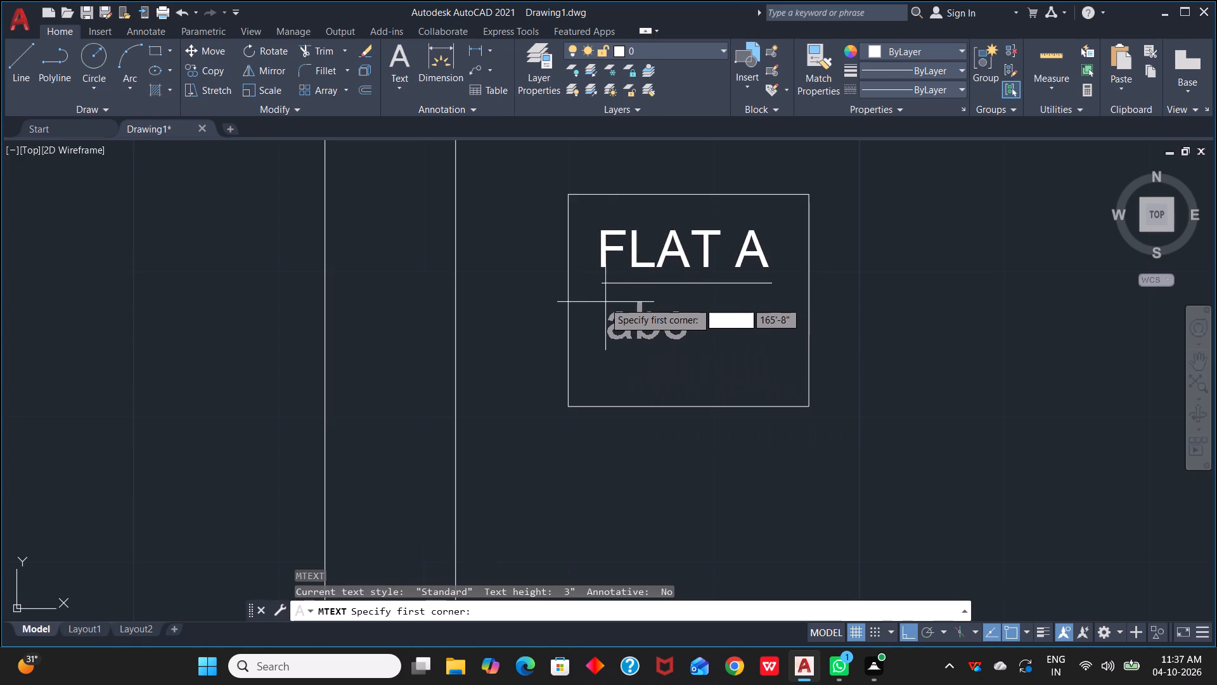
pyautogui.click(614, 303)
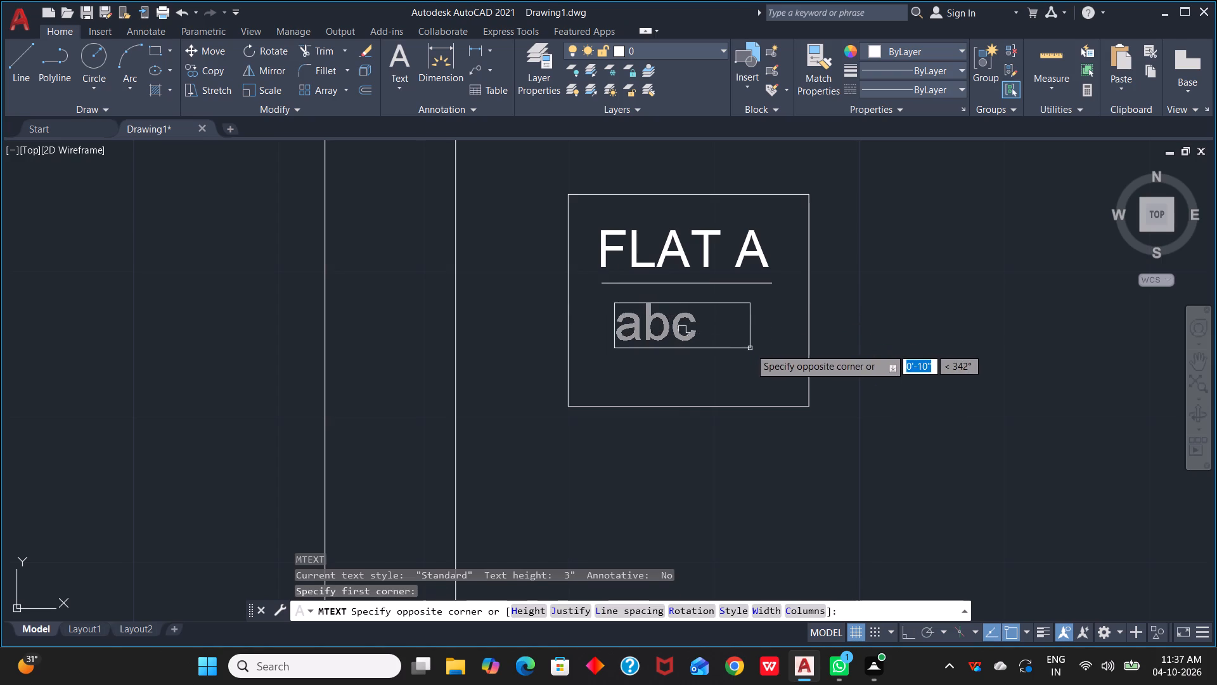
pyautogui.click(751, 348)
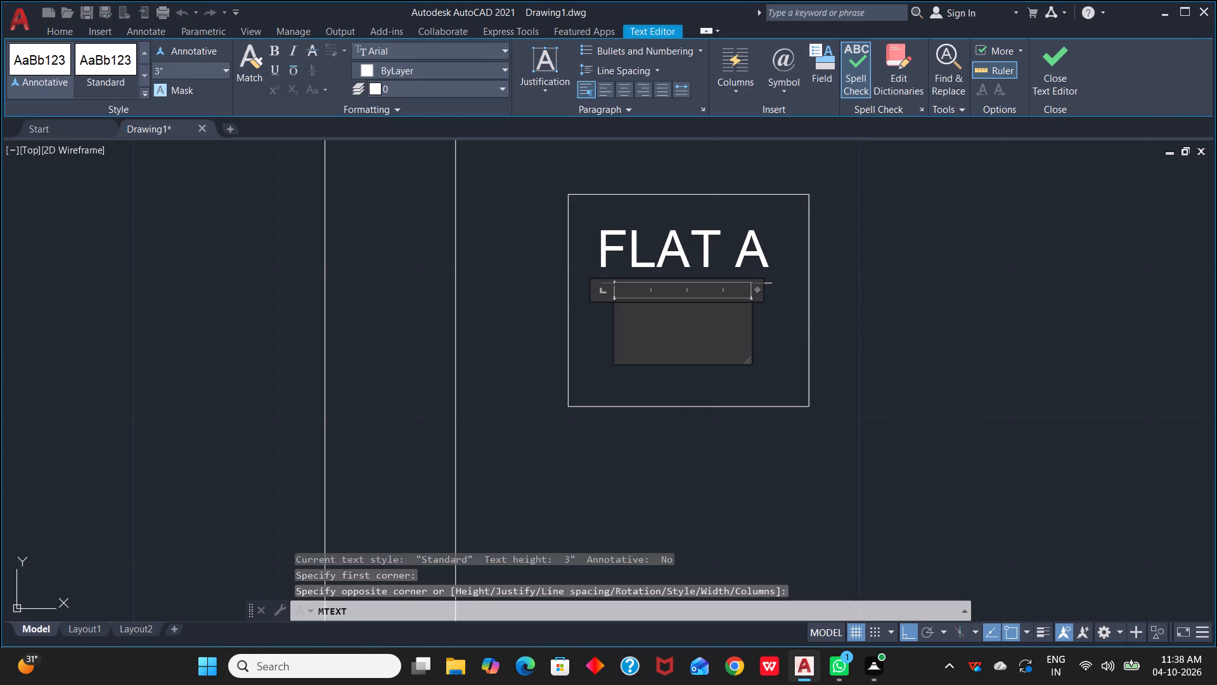
pyautogui.write('800')
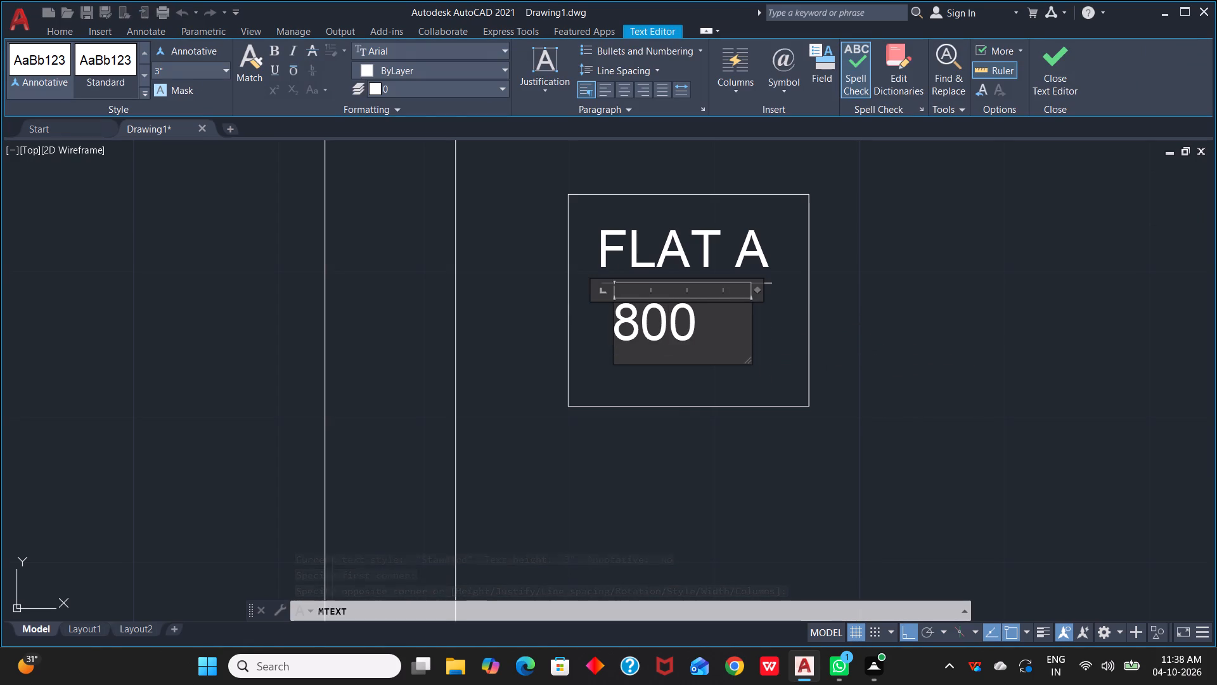
pyautogui.press('space')
pyautogui.press('d')
pyautogui.press('BackSpace')
pyautogui.write('SFT')
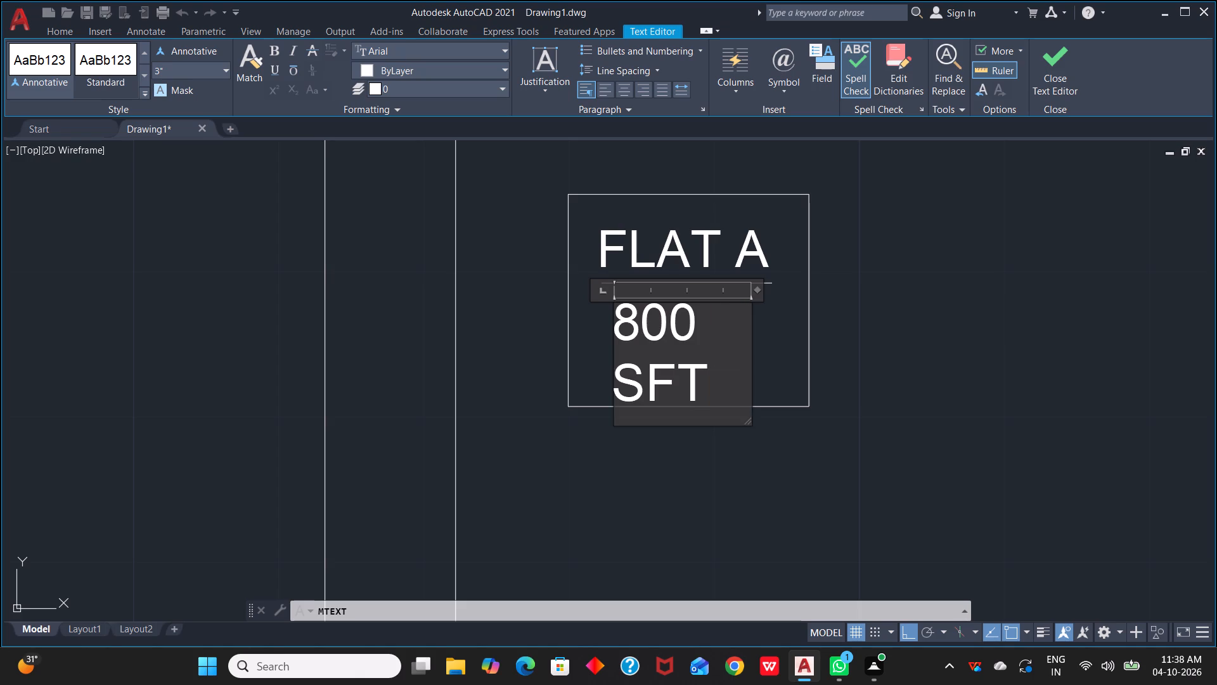
pyautogui.moveTo(749, 284); pyautogui.dragTo(755, 289)
pyautogui.moveTo(755, 290); pyautogui.dragTo(896, 299)
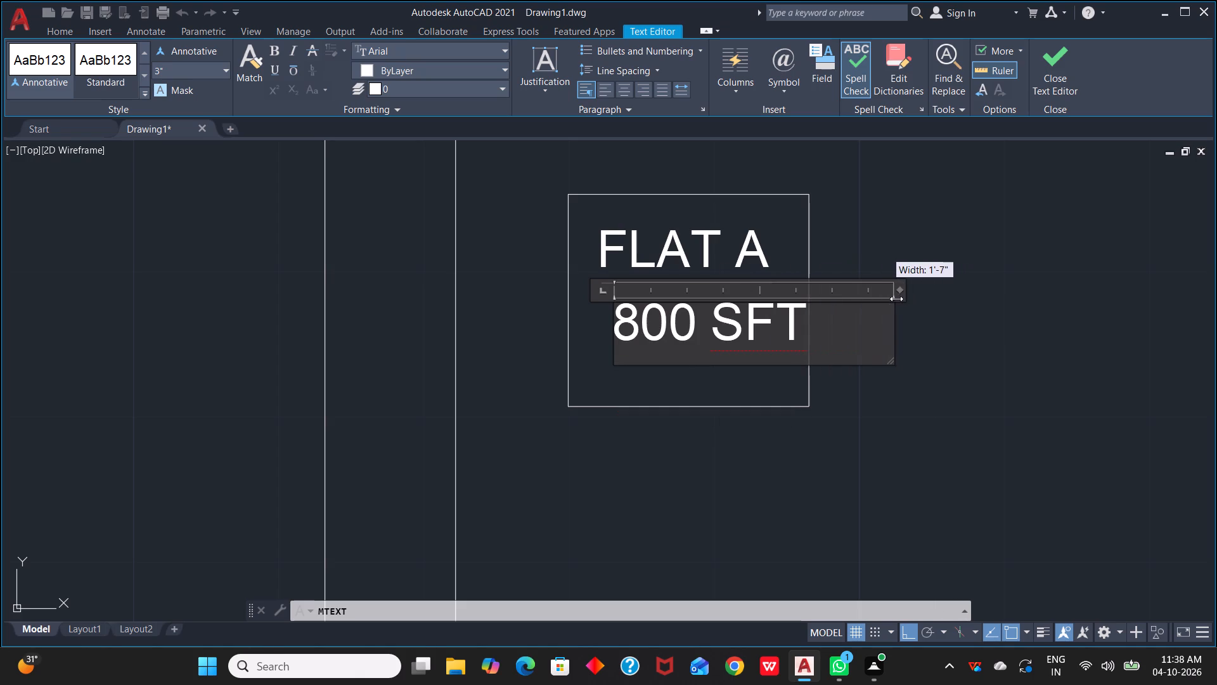
pyautogui.moveTo(896, 299); pyautogui.dragTo(815, 296)
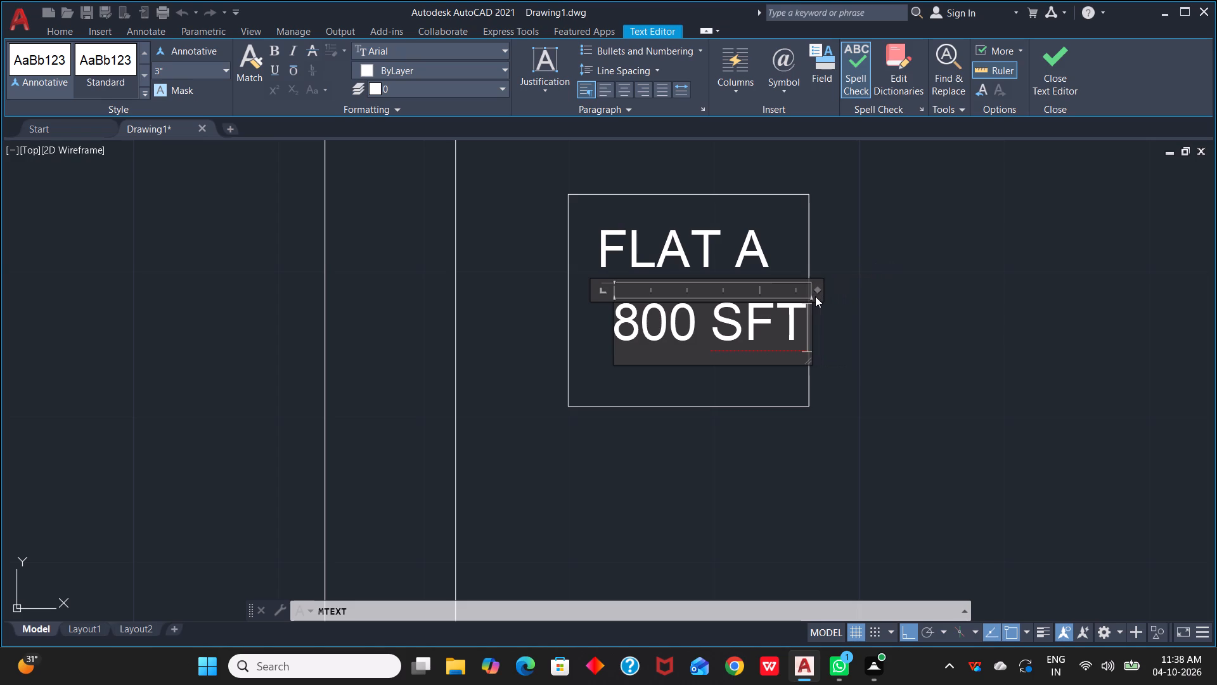
pyautogui.click(844, 307)
# Shift the 800 SFT text horizontally so it sits inside the rectangle beneath the underline.
pyautogui.click(639, 329)
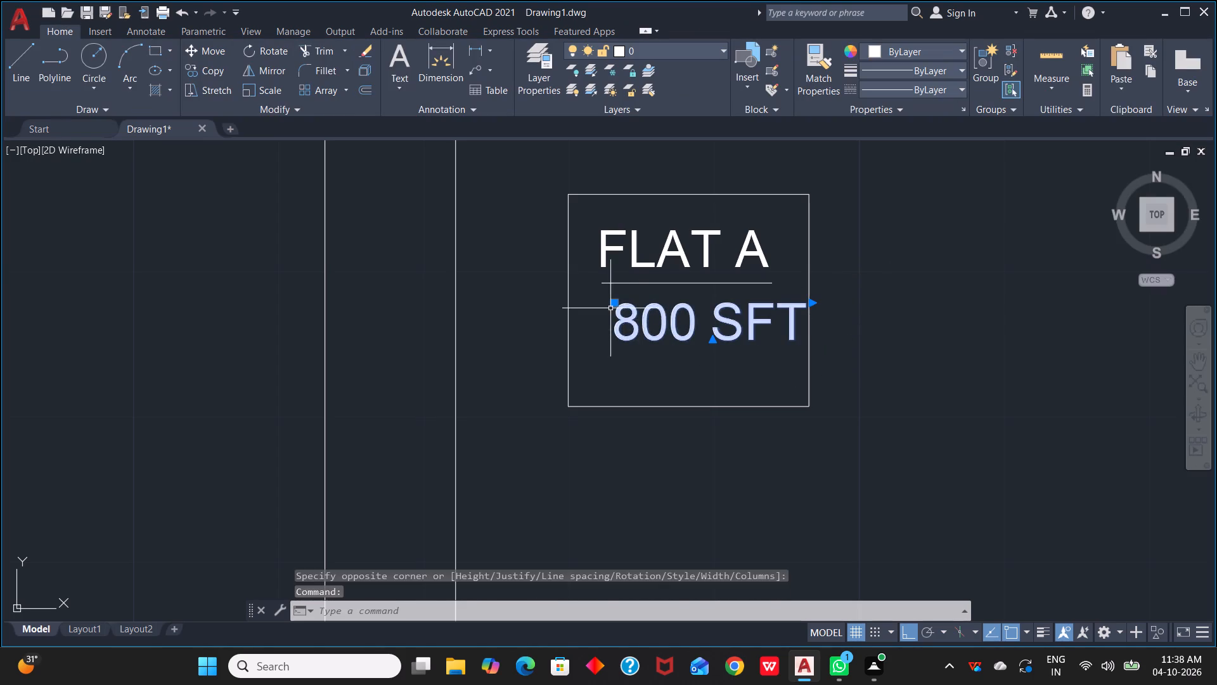
pyautogui.moveTo(611, 306); pyautogui.dragTo(585, 299)
pyautogui.click(585, 299)
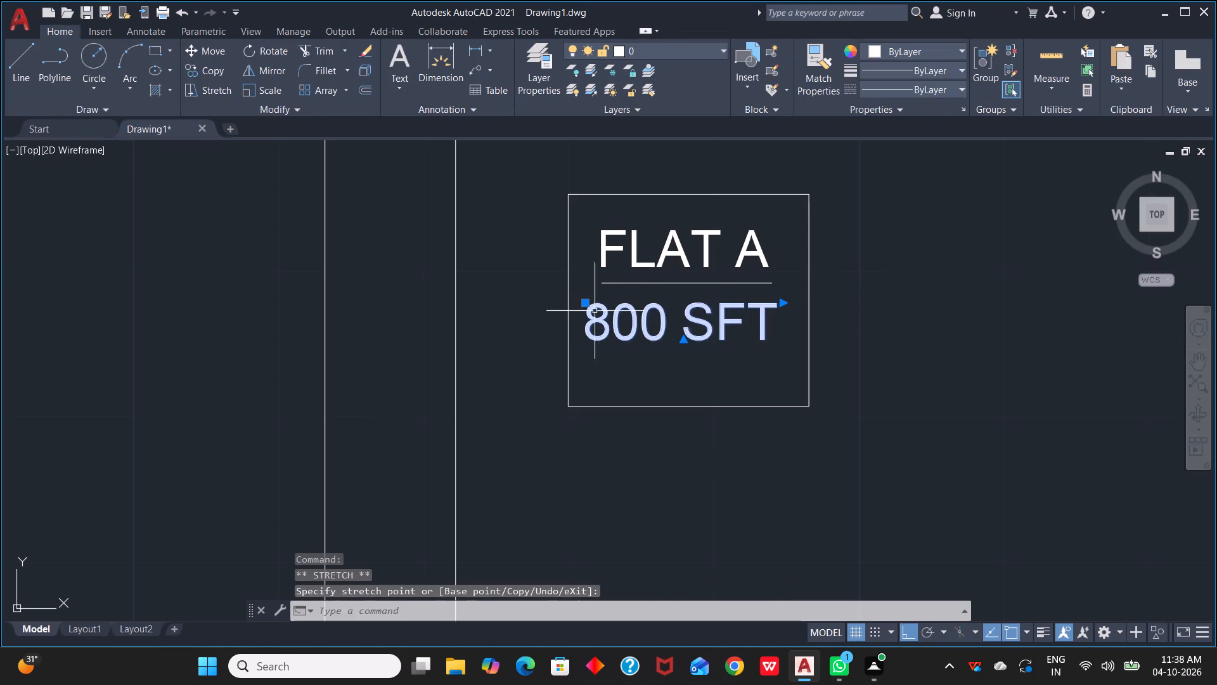
# Set the text height of the 800 SFT label to 2".
pyautogui.rightClick(604, 318)
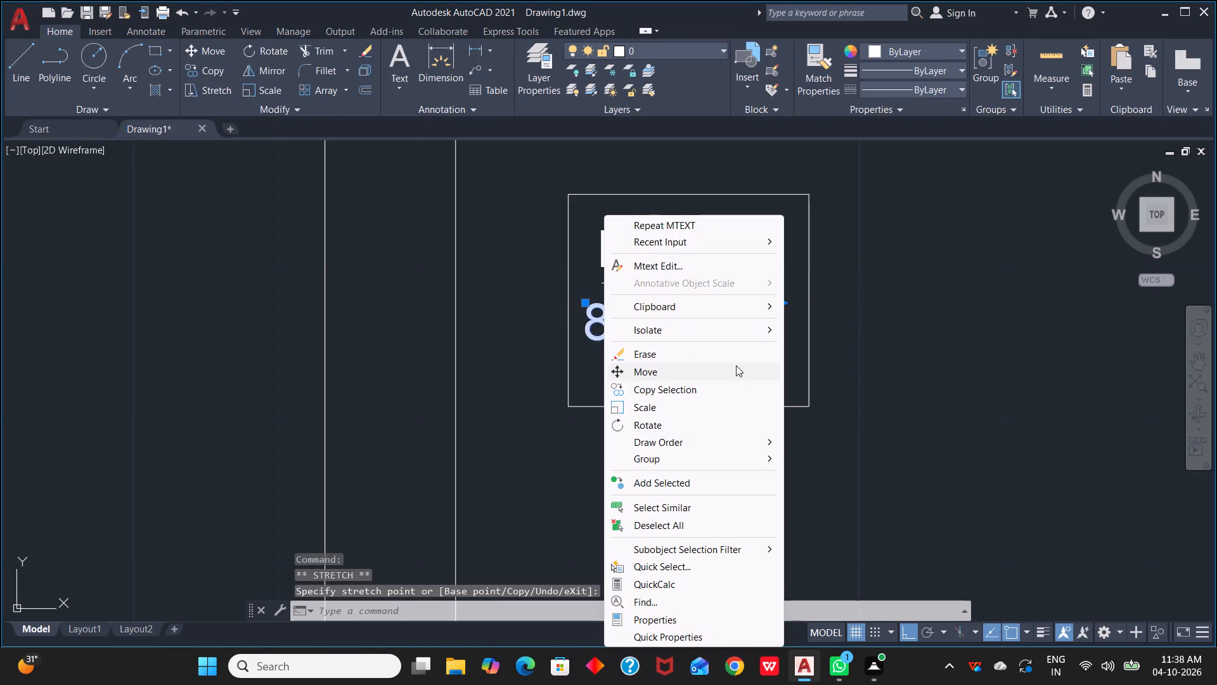
pyautogui.click(652, 636)
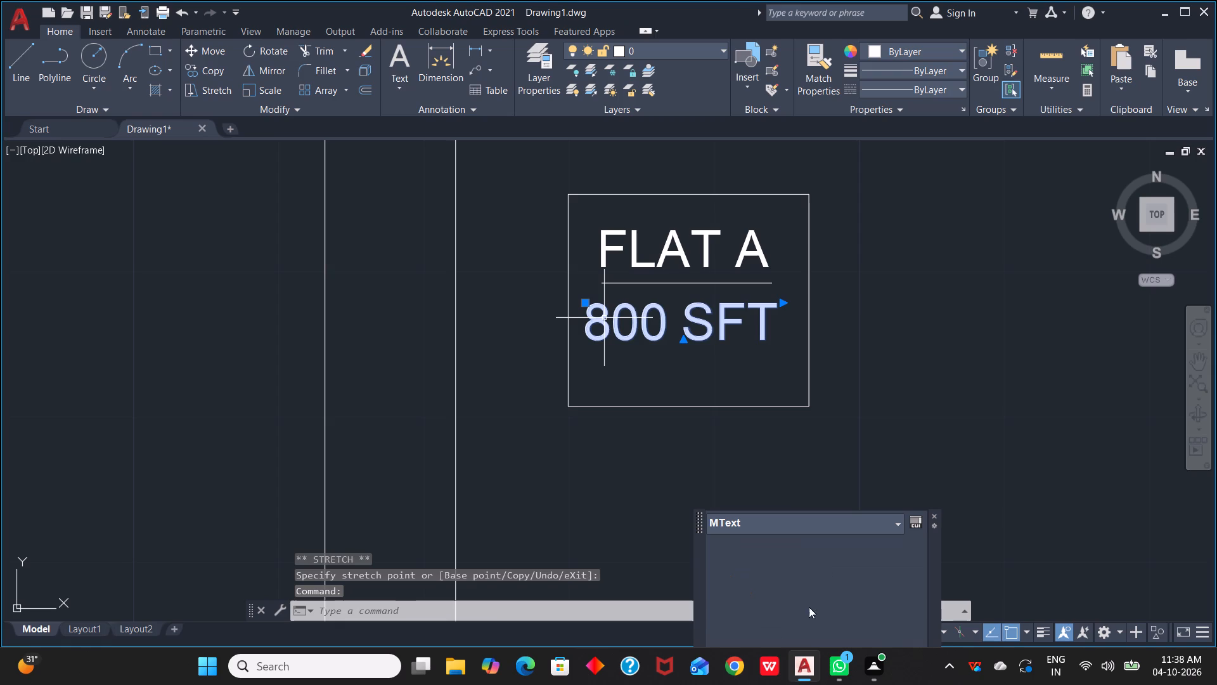
pyautogui.click(817, 623)
pyautogui.press('BackSpace')
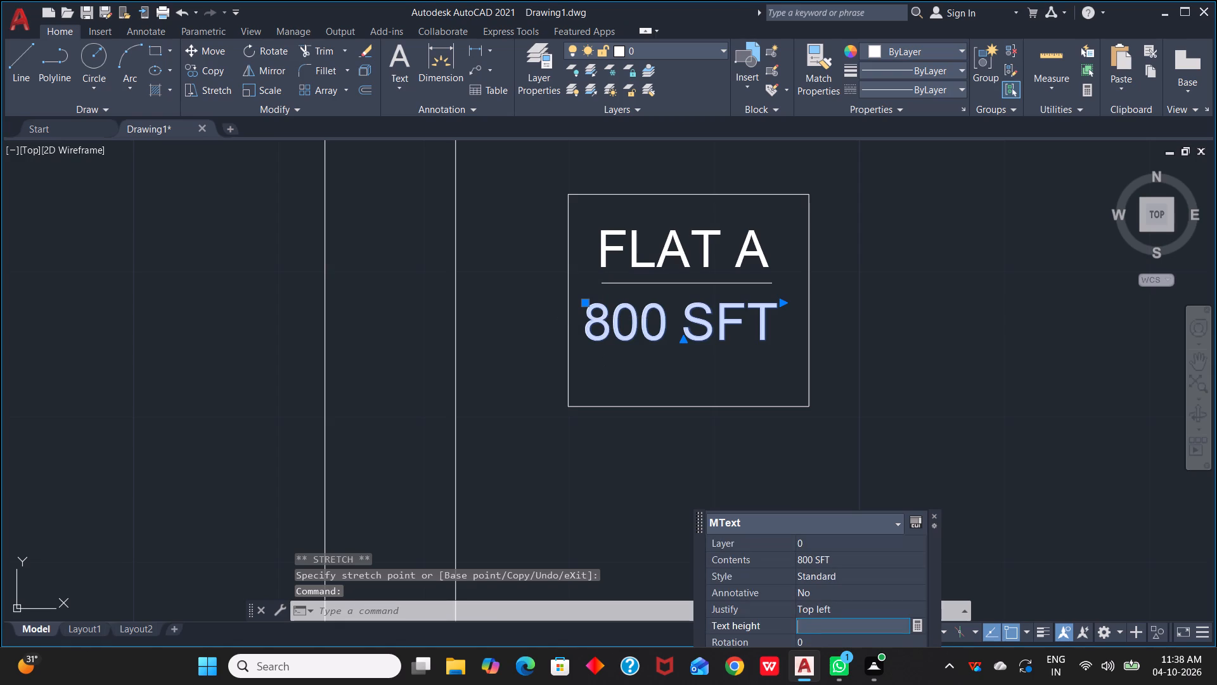
pyautogui.write('2.5"')
pyautogui.press('Return')
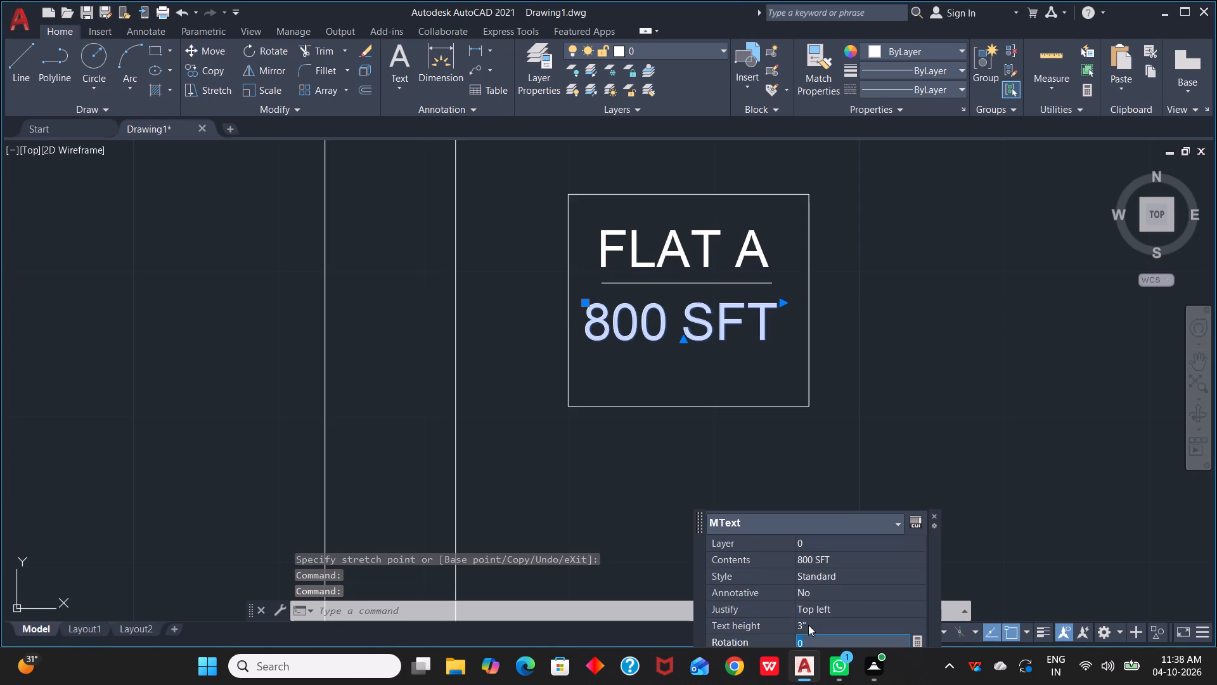
pyautogui.click(808, 625)
pyautogui.press('BackSpace')
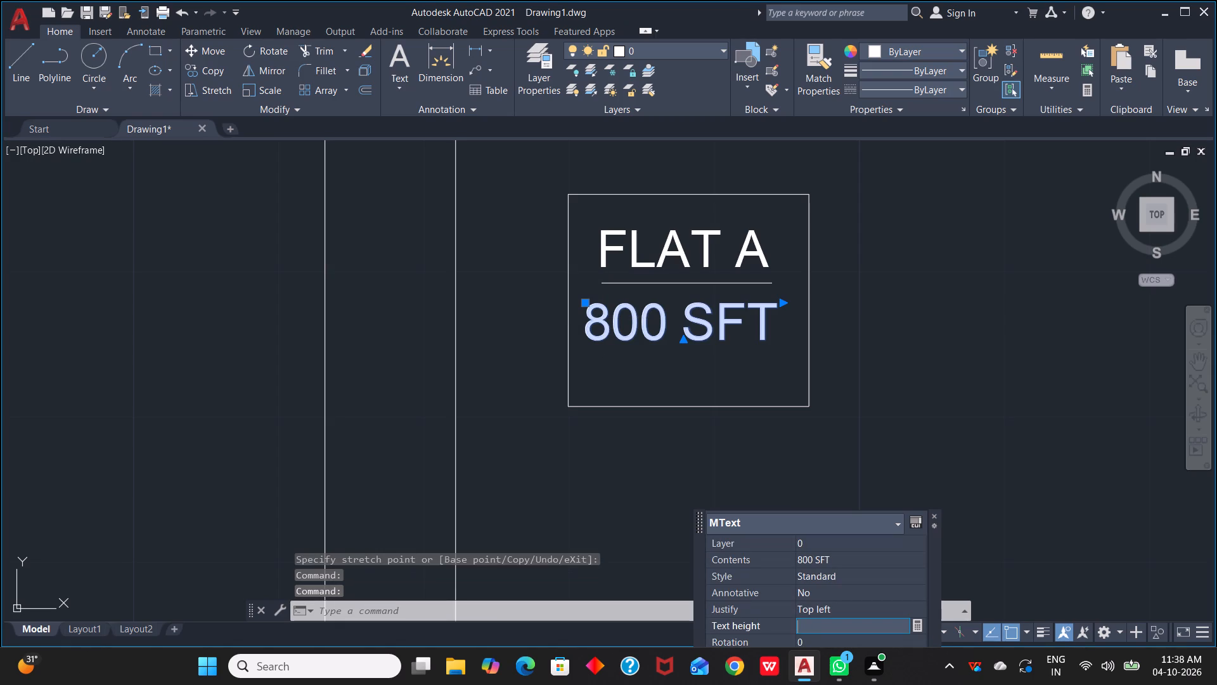
pyautogui.press('2')
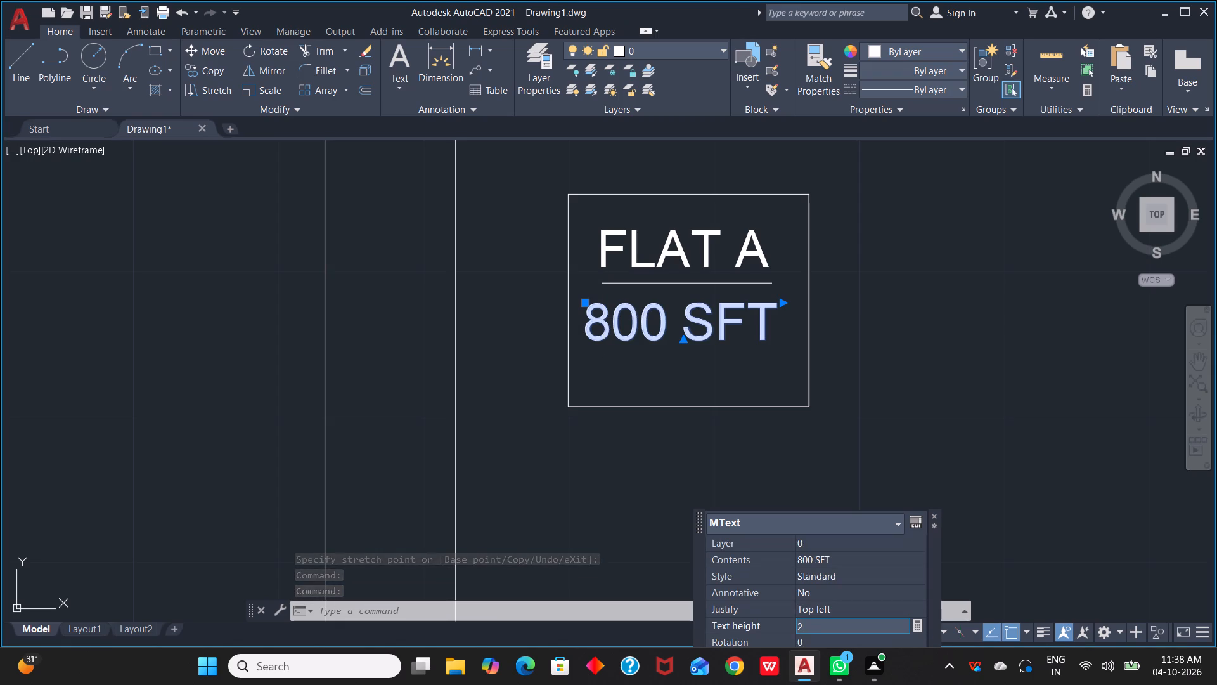
pyautogui.hotkey('shift', '"')
pyautogui.press('Return')
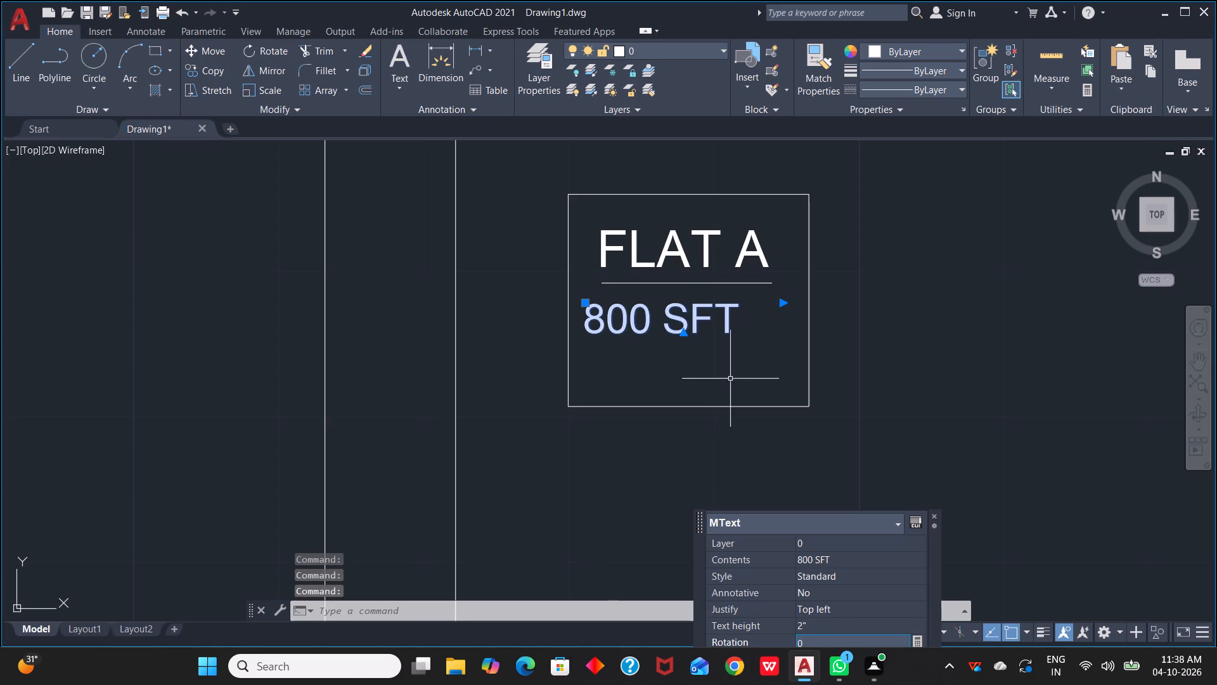
# Narrow the text frame of the 800 SFT label so it ends just past the lettering.
pyautogui.click(736, 380)
pyautogui.click(761, 353)
pyautogui.moveTo(785, 304); pyautogui.dragTo(764, 304)
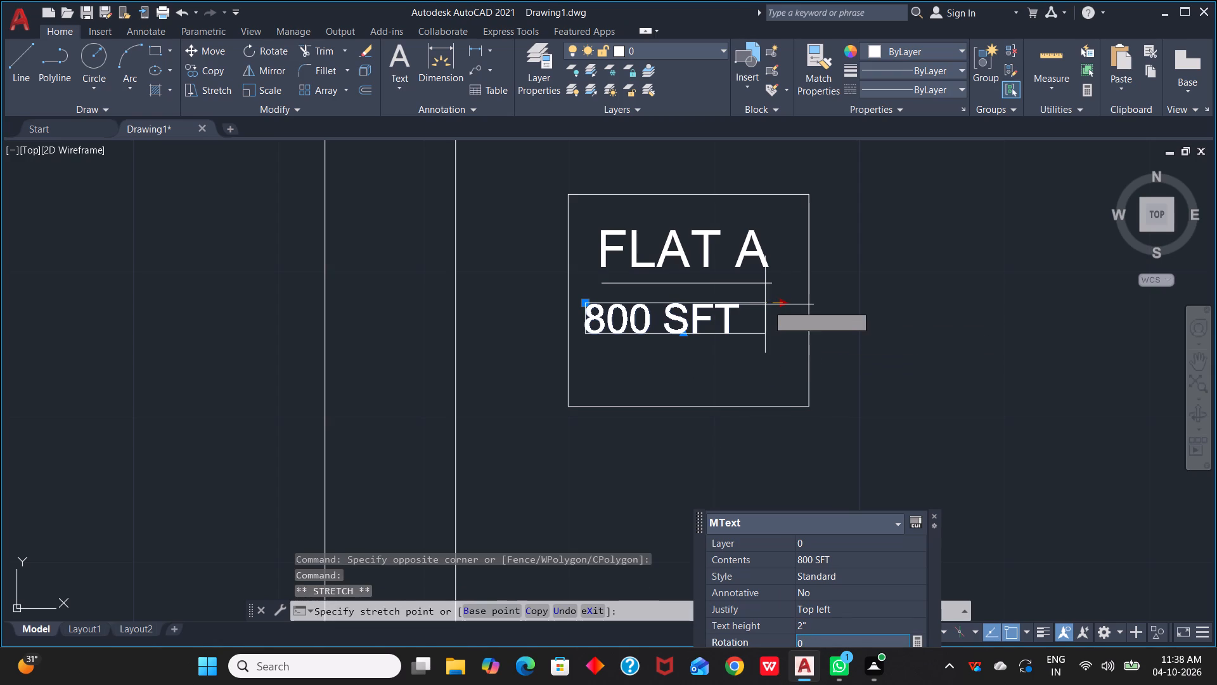
pyautogui.moveTo(764, 304); pyautogui.dragTo(750, 306)
pyautogui.click(750, 306)
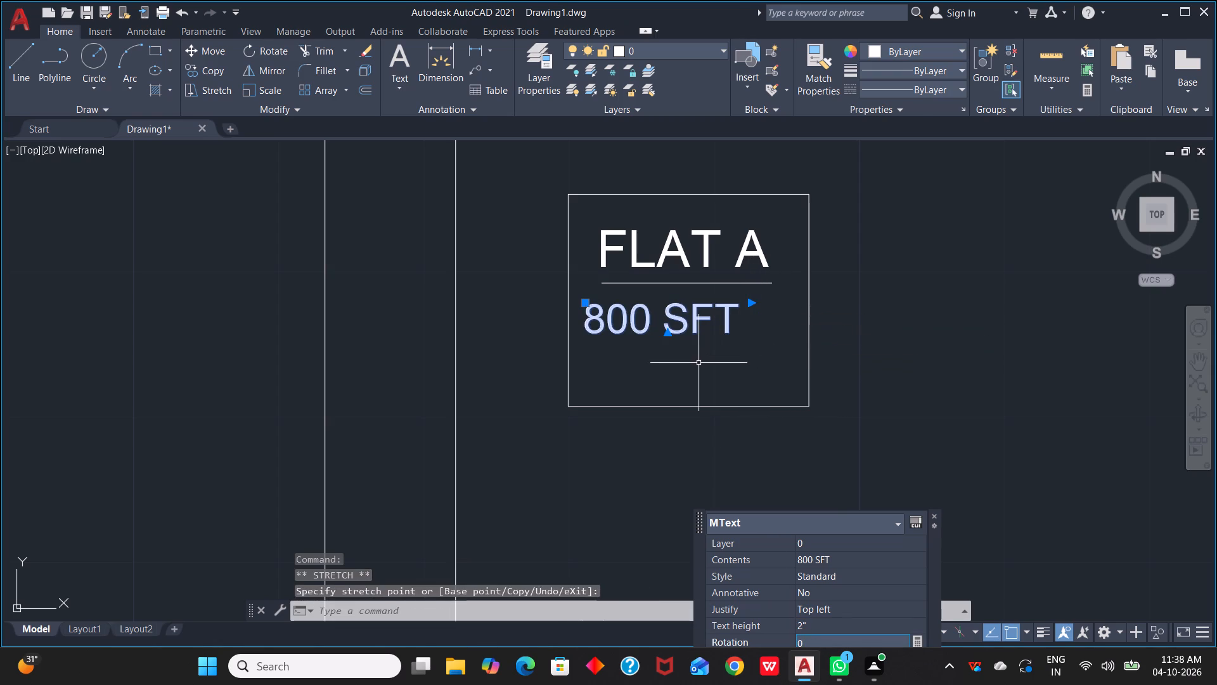
pyautogui.press('Escape')
# Shift the 800 SFT text horizontally to align with the starting end of the underline, turning Ortho off.
pyautogui.click(629, 323)
pyautogui.moveTo(586, 304); pyautogui.dragTo(595, 301)
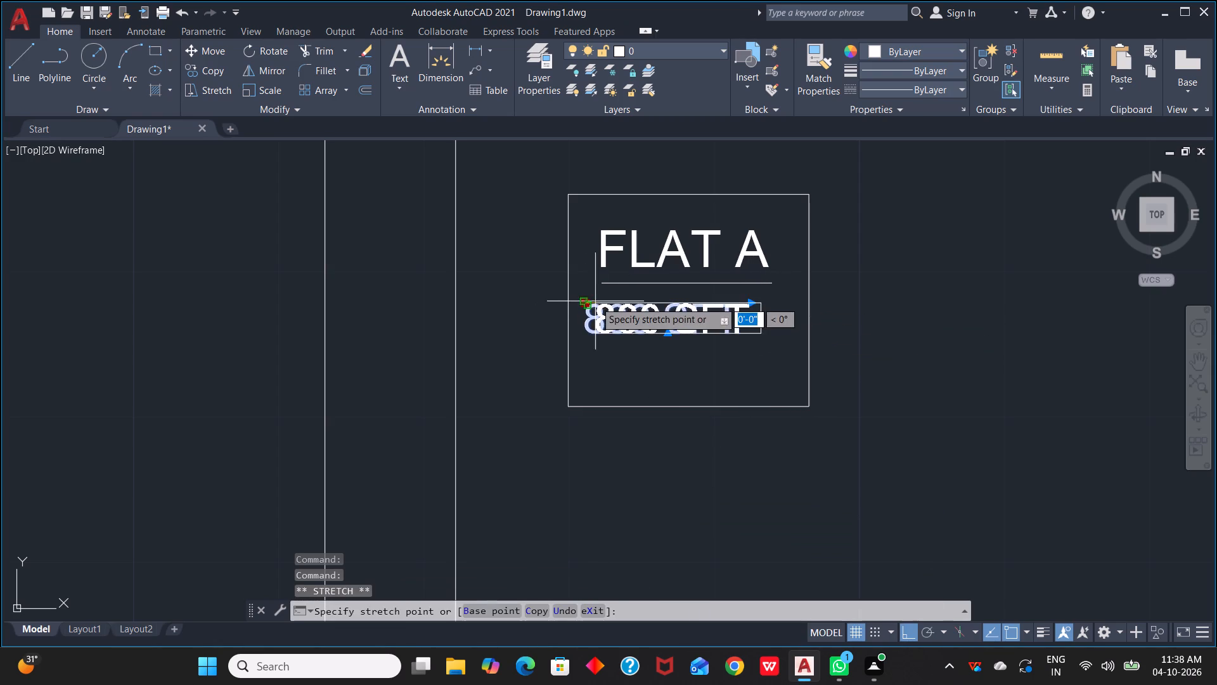
pyautogui.moveTo(595, 301); pyautogui.dragTo(602, 296)
pyautogui.press('F8')
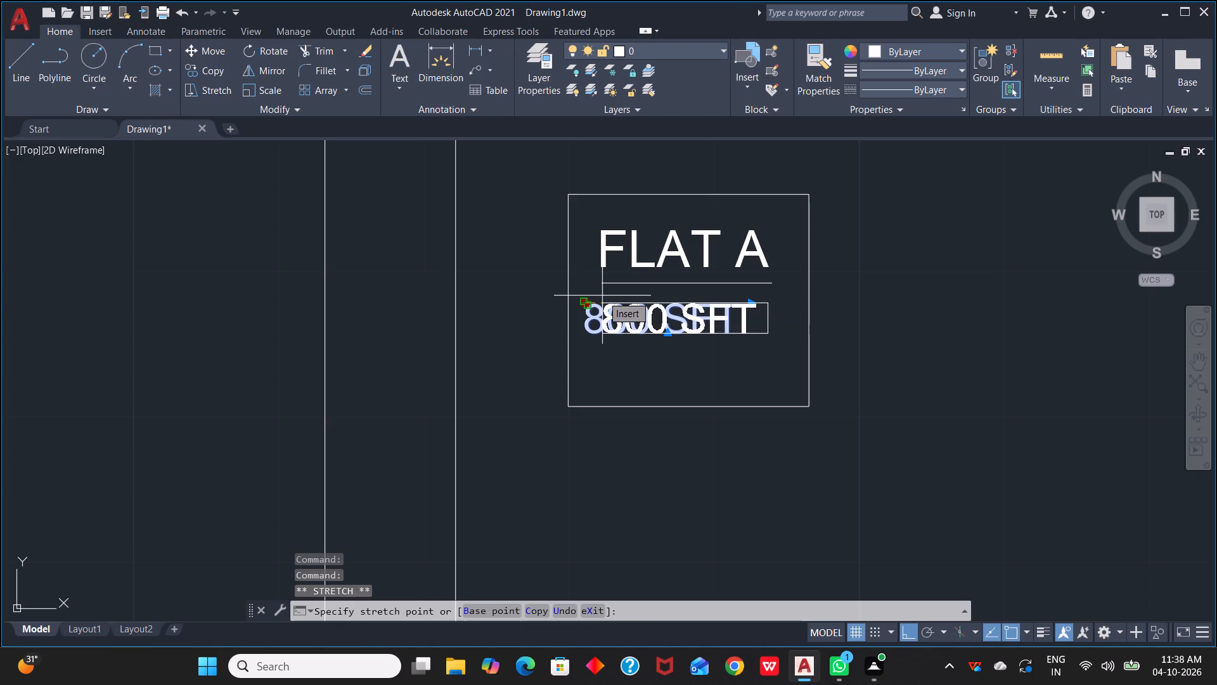
pyautogui.moveTo(602, 296); pyautogui.dragTo(605, 291)
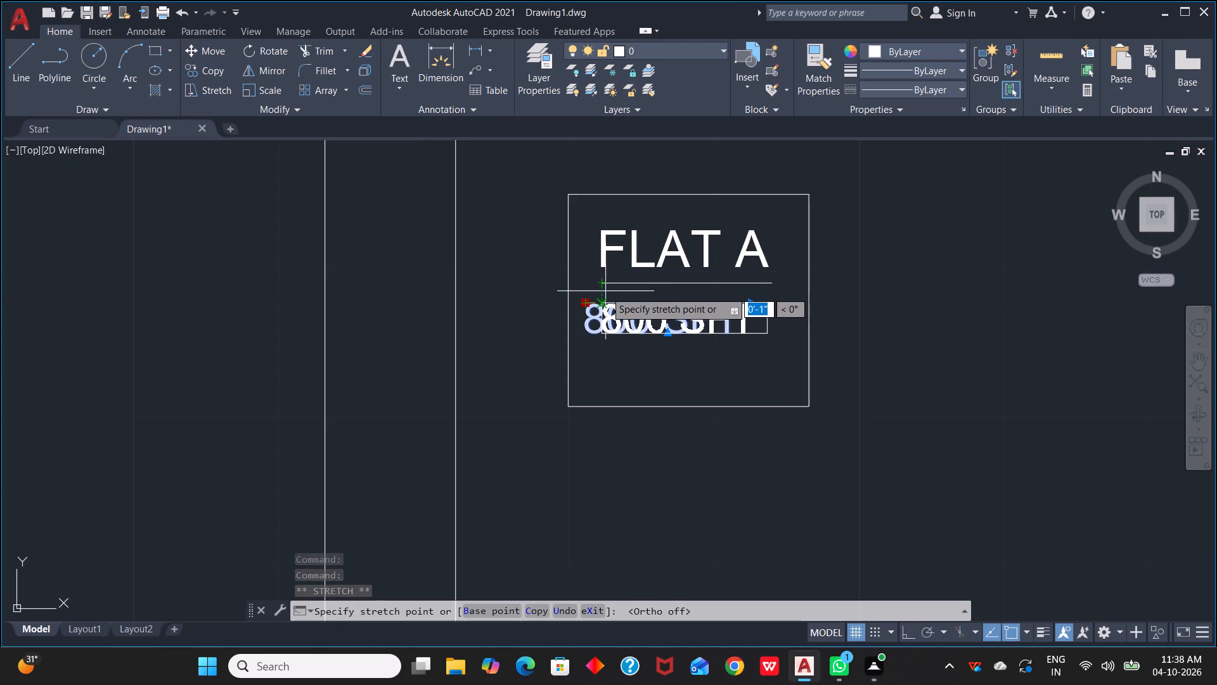
pyautogui.moveTo(605, 291); pyautogui.dragTo(605, 292)
pyautogui.click(605, 292)
# Raise the 800 SFT text closer to the underline, keeping it aligned with the line's starting end.
pyautogui.moveTo(603, 303); pyautogui.dragTo(610, 294)
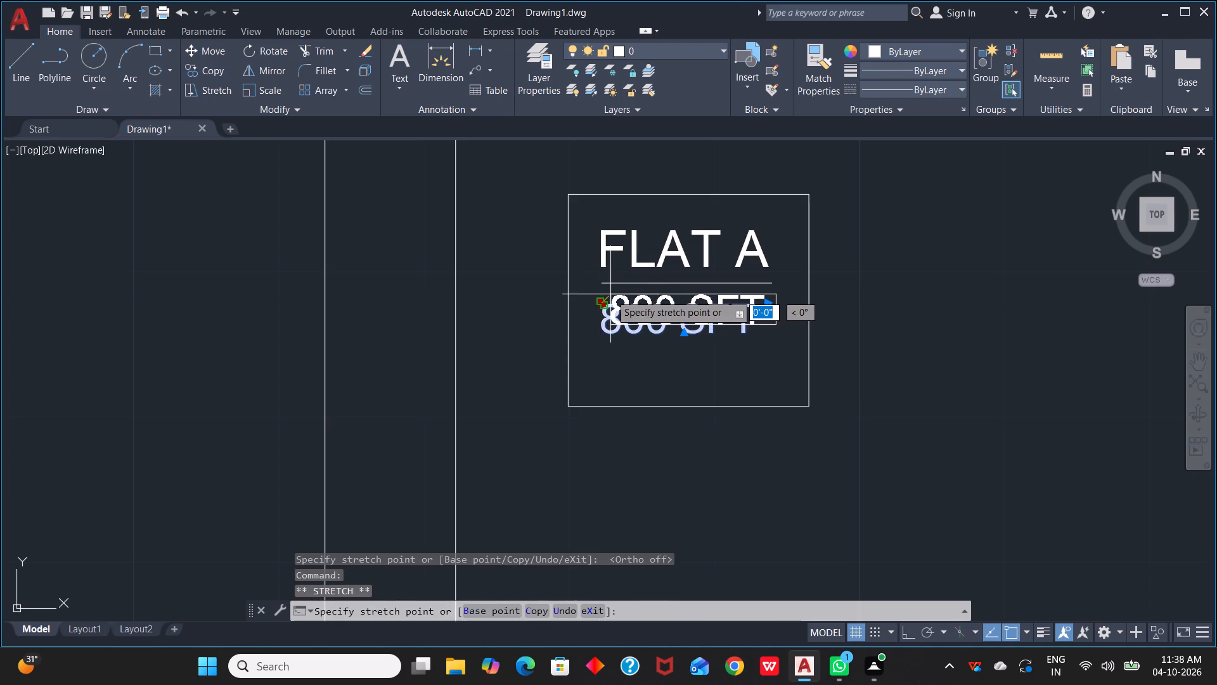
pyautogui.moveTo(610, 294); pyautogui.dragTo(609, 294)
pyautogui.click(609, 294)
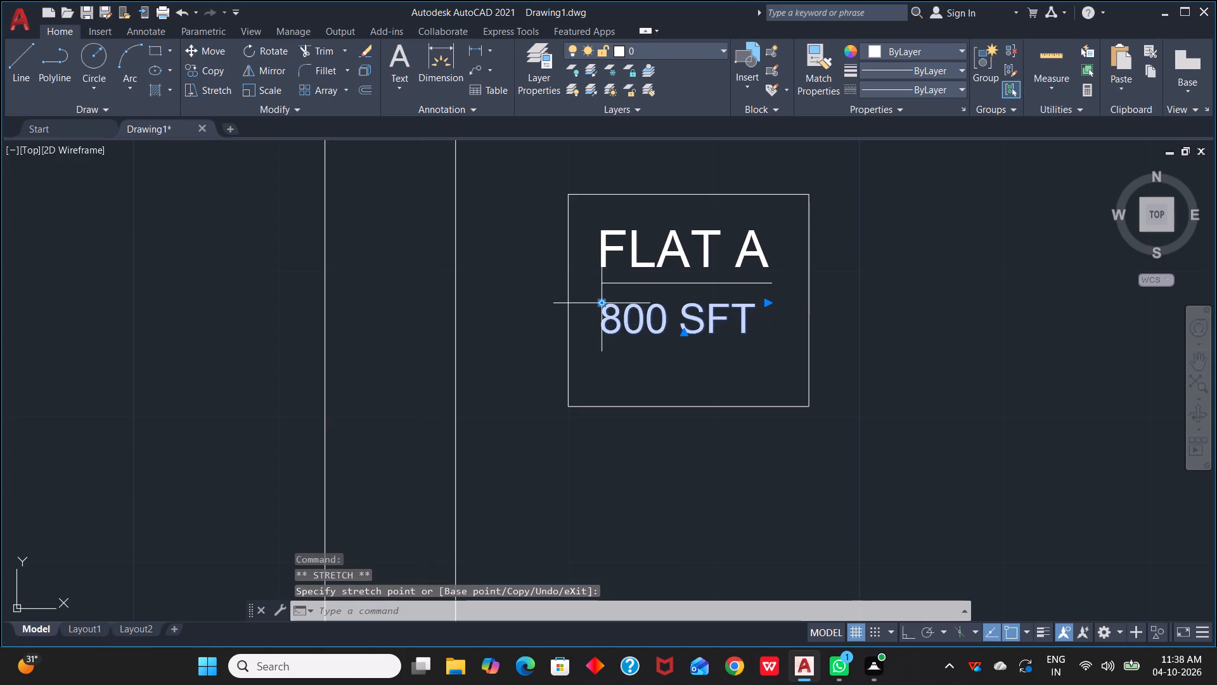
pyautogui.moveTo(602, 304); pyautogui.dragTo(612, 289)
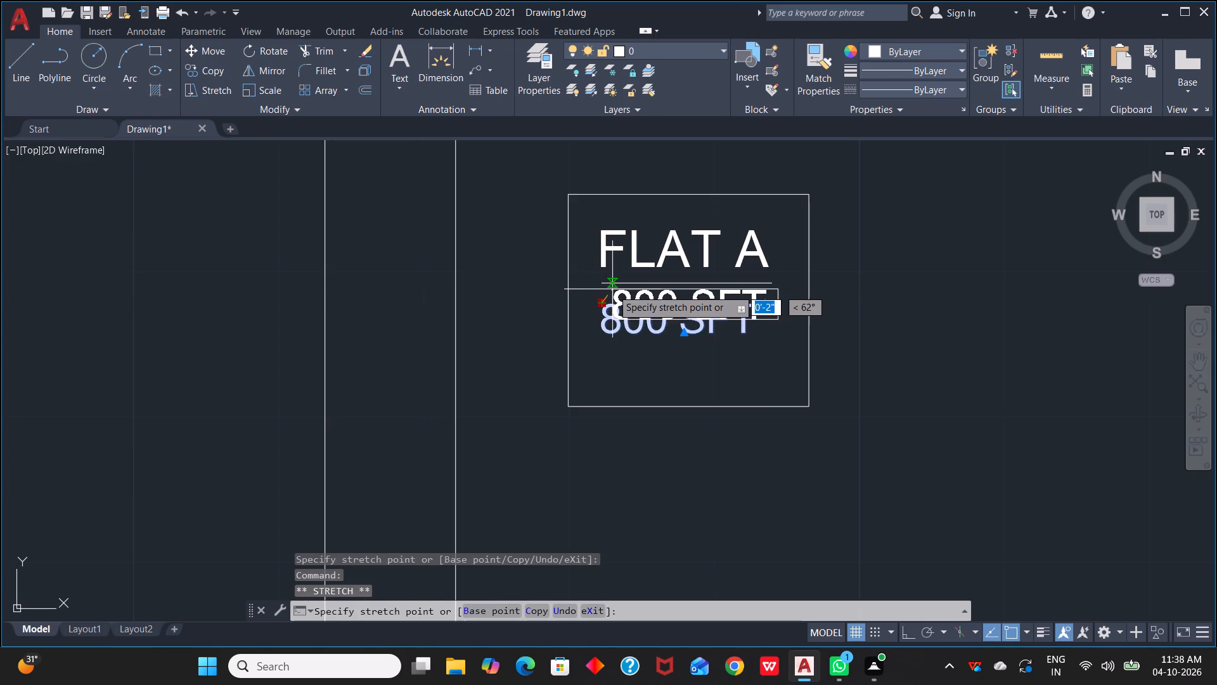
pyautogui.moveTo(612, 289); pyautogui.dragTo(612, 289)
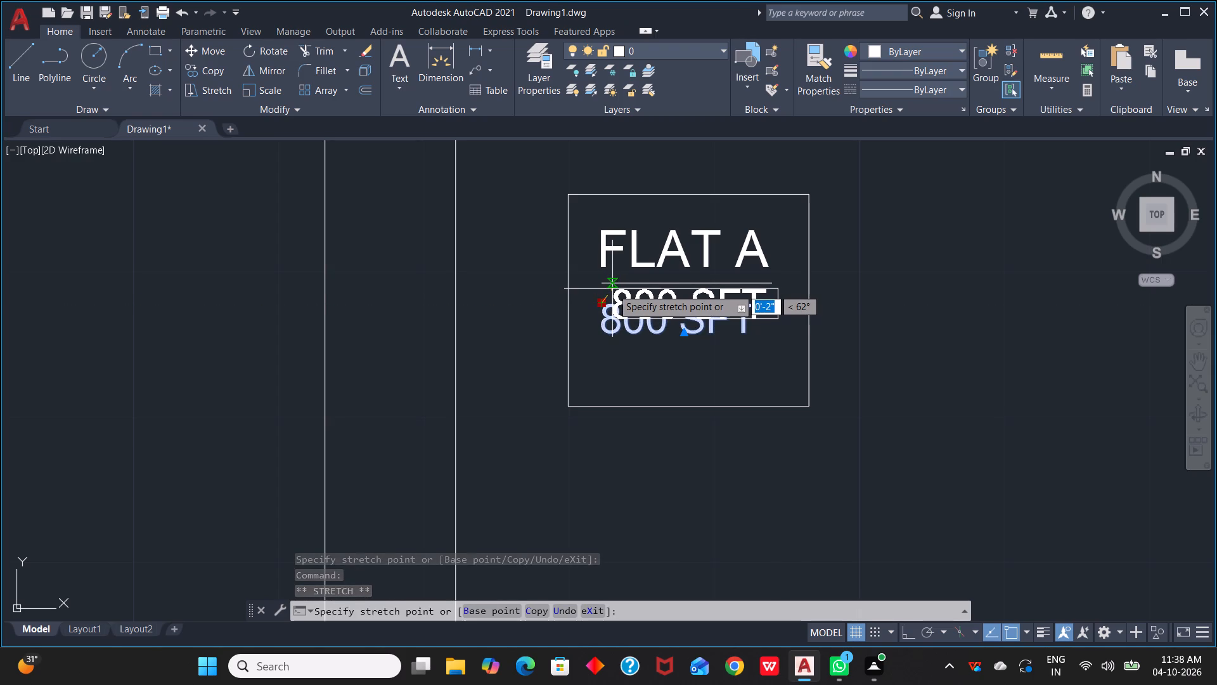
pyautogui.moveTo(612, 289); pyautogui.dragTo(614, 291)
pyautogui.click(614, 291)
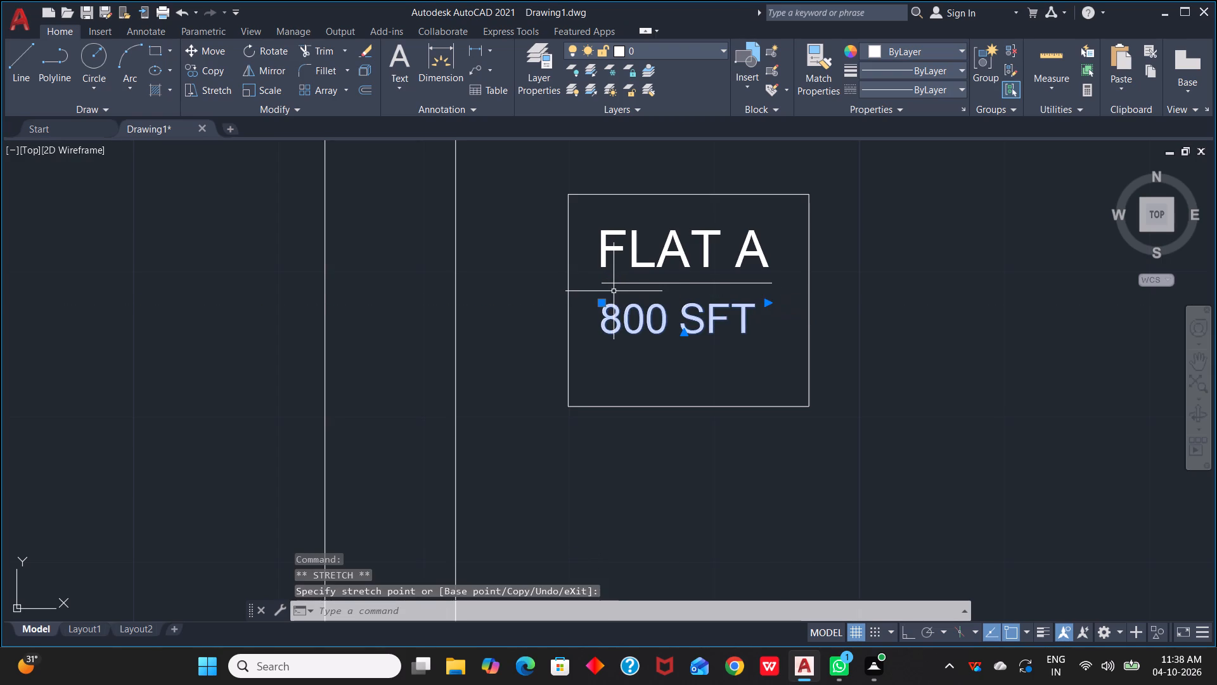
pyautogui.moveTo(603, 304); pyautogui.dragTo(847, 340)
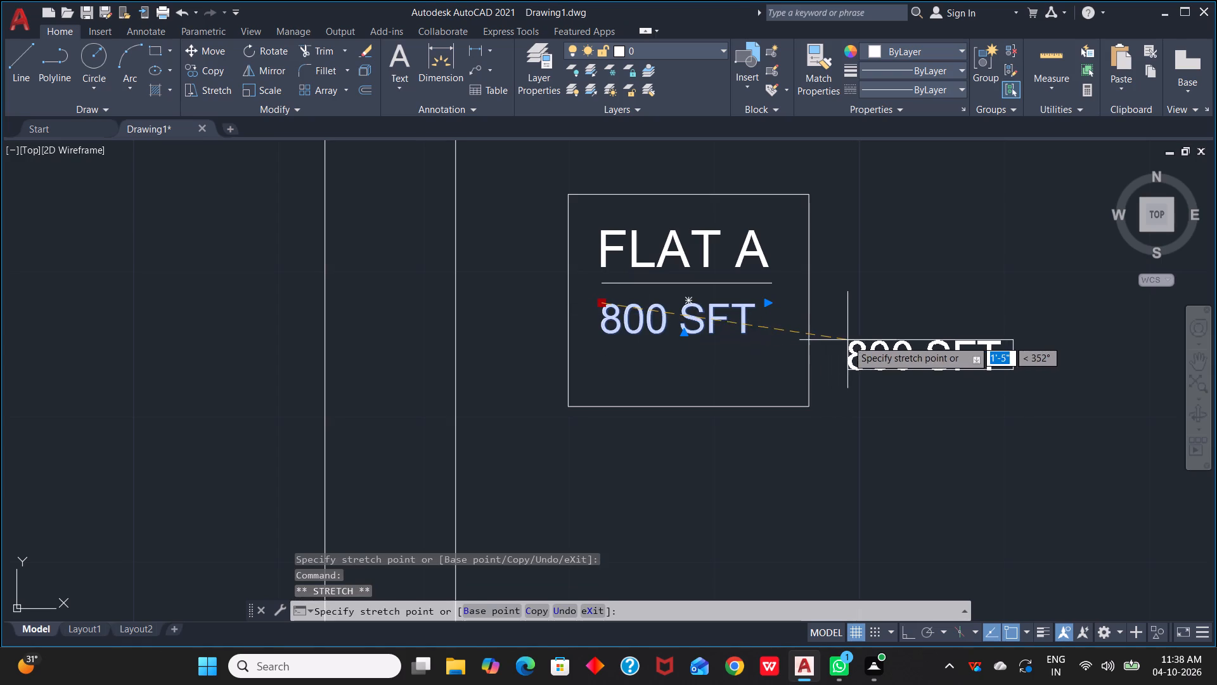
pyautogui.moveTo(847, 340); pyautogui.dragTo(861, 334)
pyautogui.click(861, 334)
pyautogui.moveTo(859, 337); pyautogui.dragTo(619, 310)
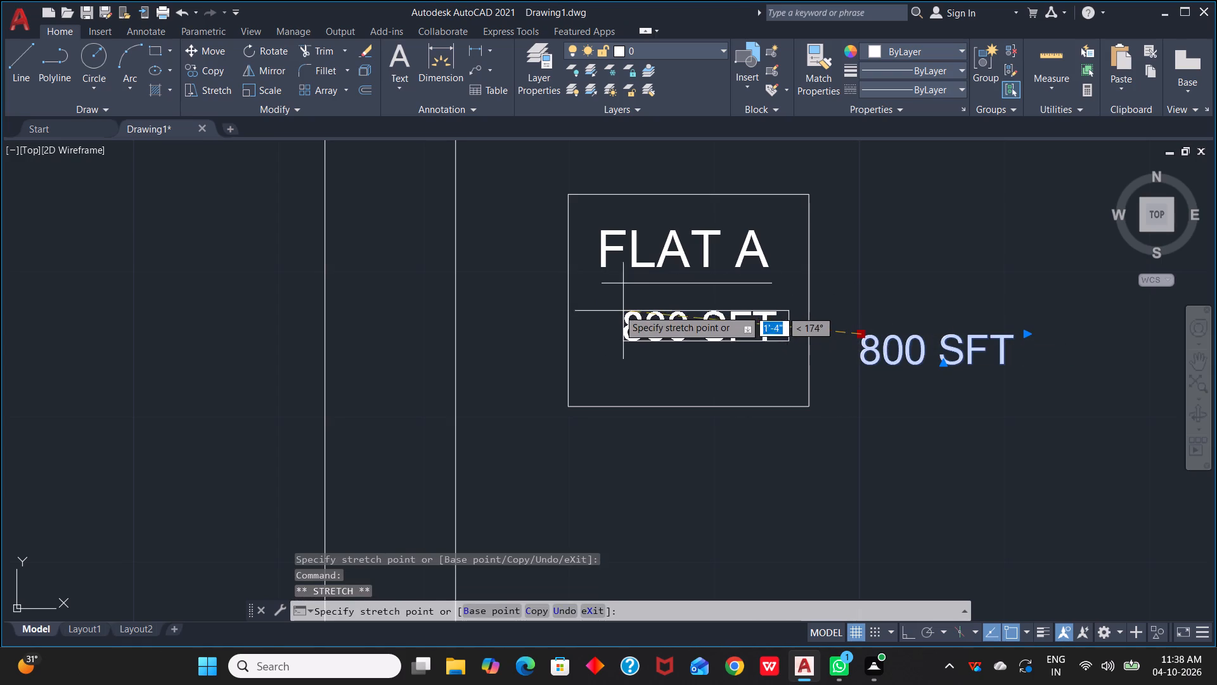
pyautogui.moveTo(619, 310); pyautogui.dragTo(602, 294)
pyautogui.click(602, 294)
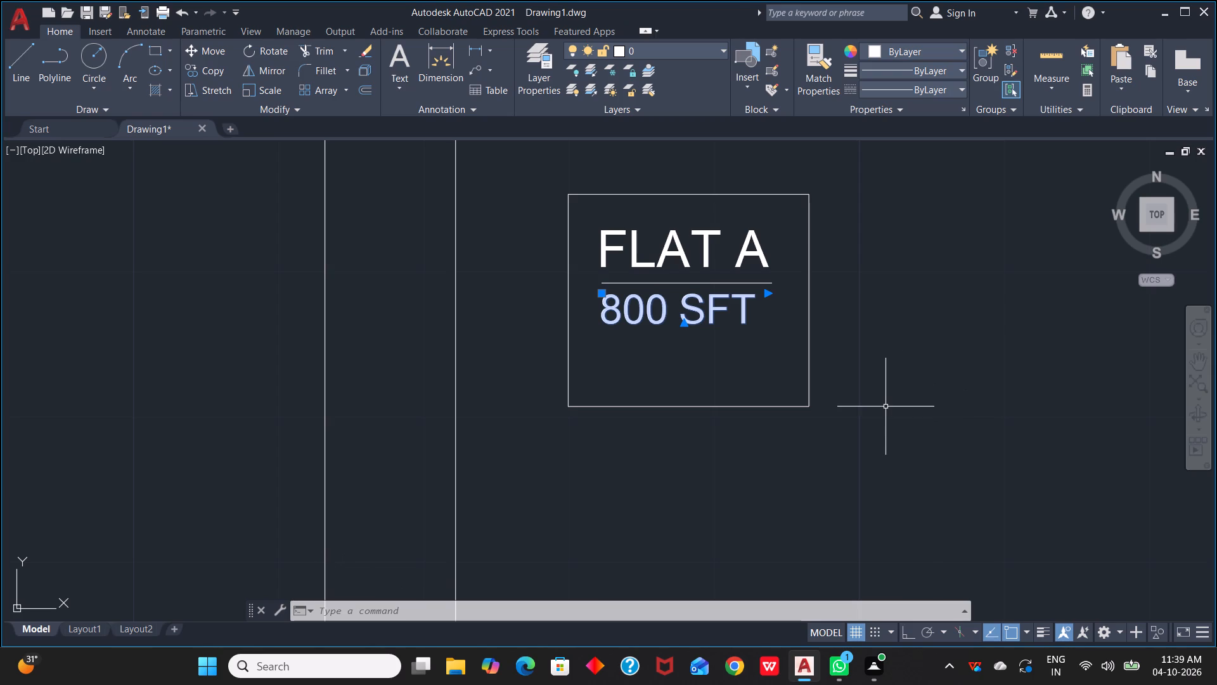
pyautogui.press('Escape')
# Delete the oversized rectangle around the FLAT A and 800 SFT texts.
pyautogui.scroll(-4, 901, 398)
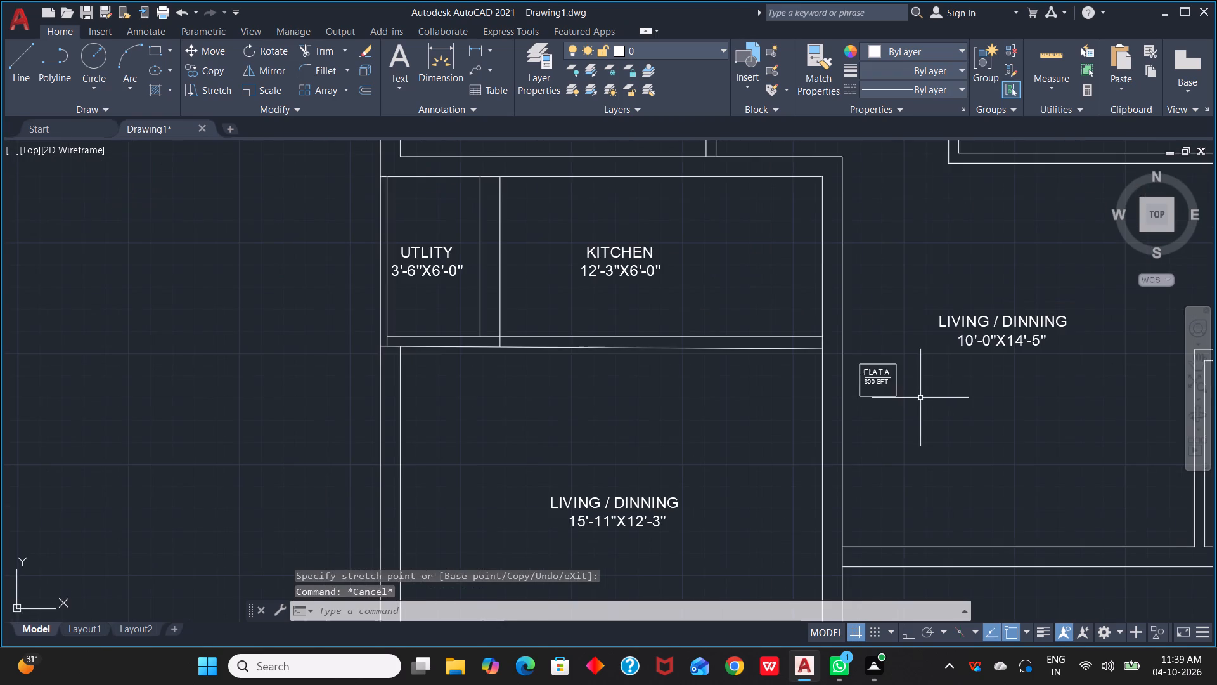
pyautogui.scroll(2, 921, 398)
pyautogui.click(773, 313)
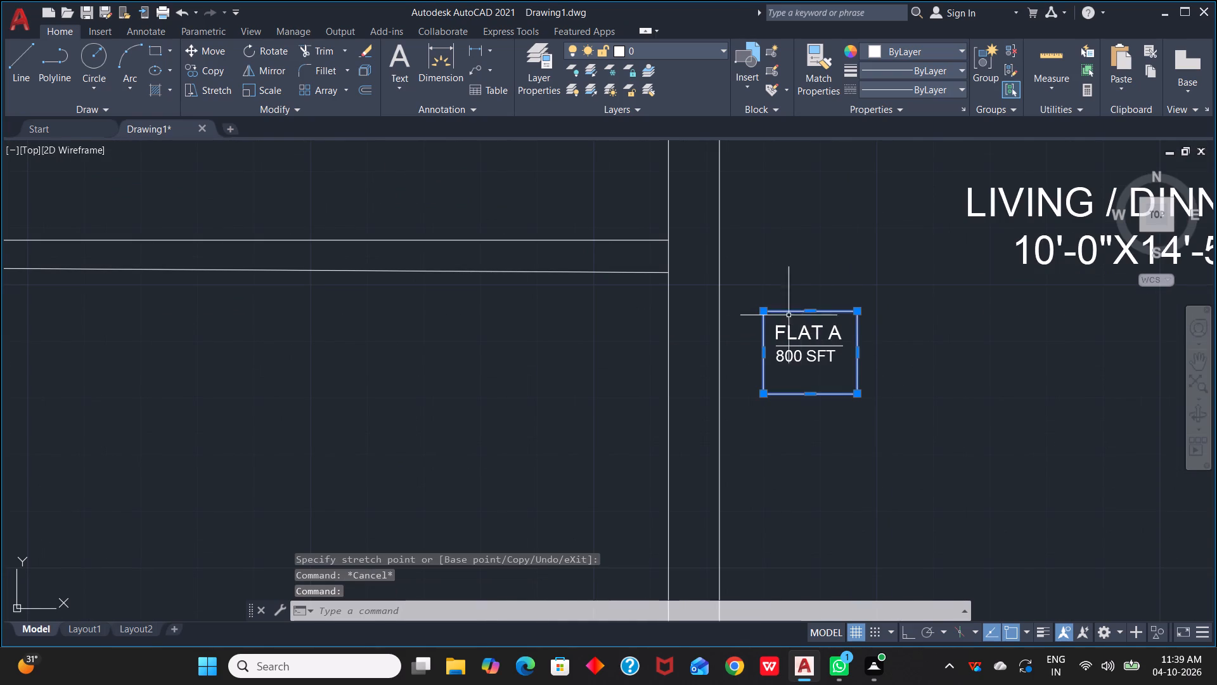
pyautogui.press('Delete')
# Draw a rectangle about 1'-1" wide and 9" high closely around the FLAT A and 800 SFT texts.
pyautogui.scroll(1, 773, 364)
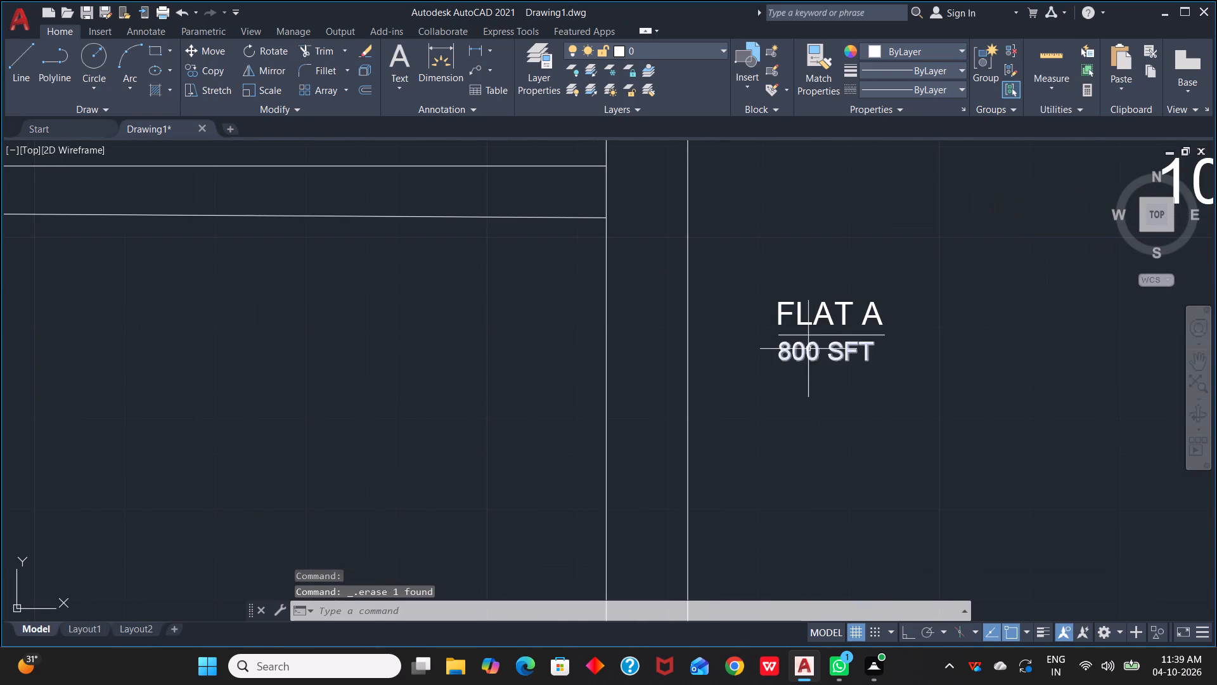
pyautogui.write('REC')
pyautogui.press('space')
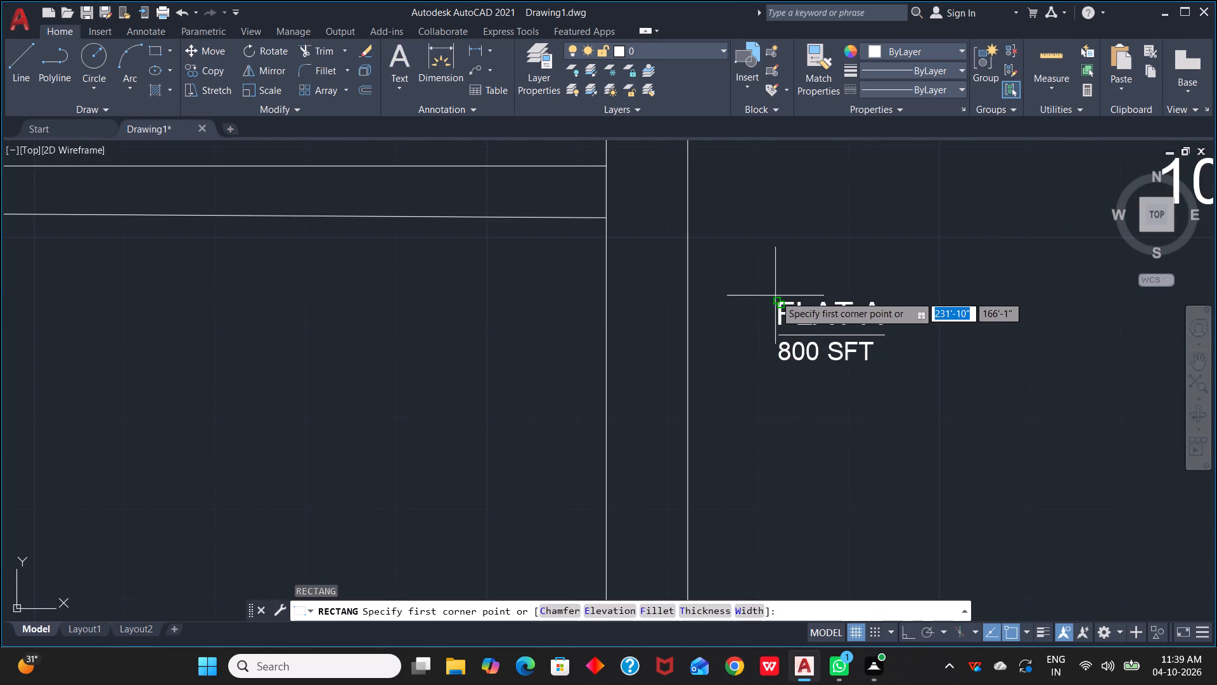
pyautogui.click(766, 289)
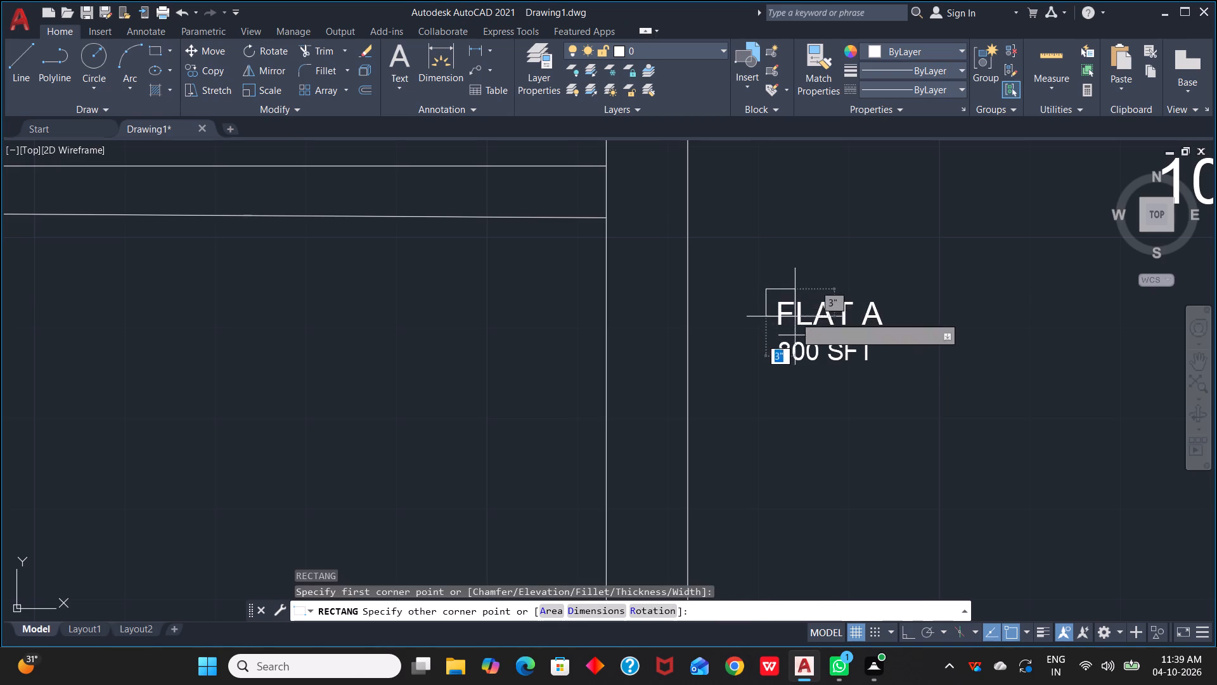
pyautogui.click(887, 365)
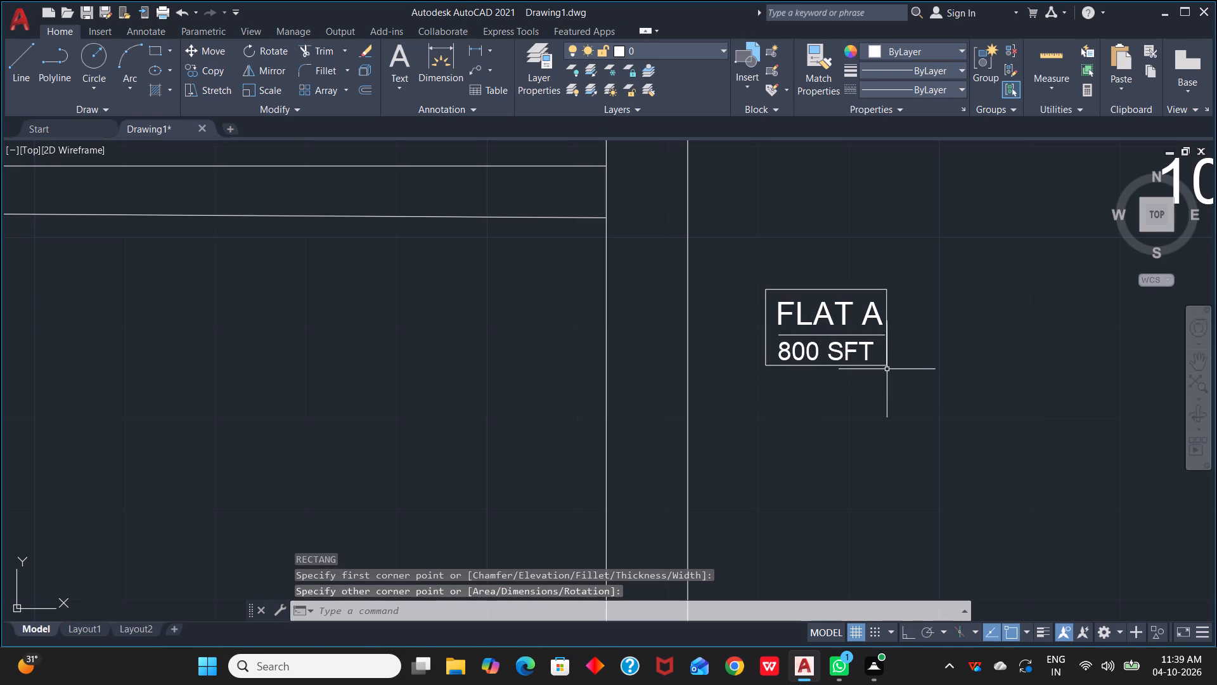
pyautogui.press('Escape')
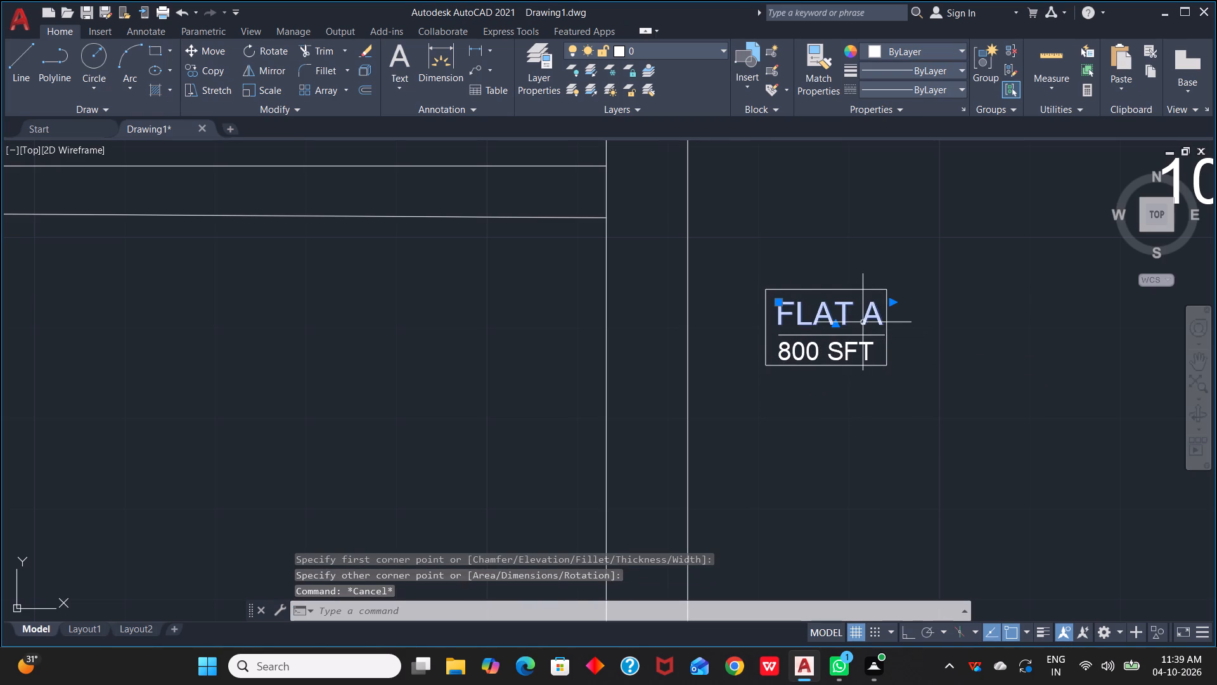
# Edit the flat name text inside the rectangle to read FLAT-A.
pyautogui.click(863, 322)
pyautogui.rightClick(863, 322)
pyautogui.click(914, 262)
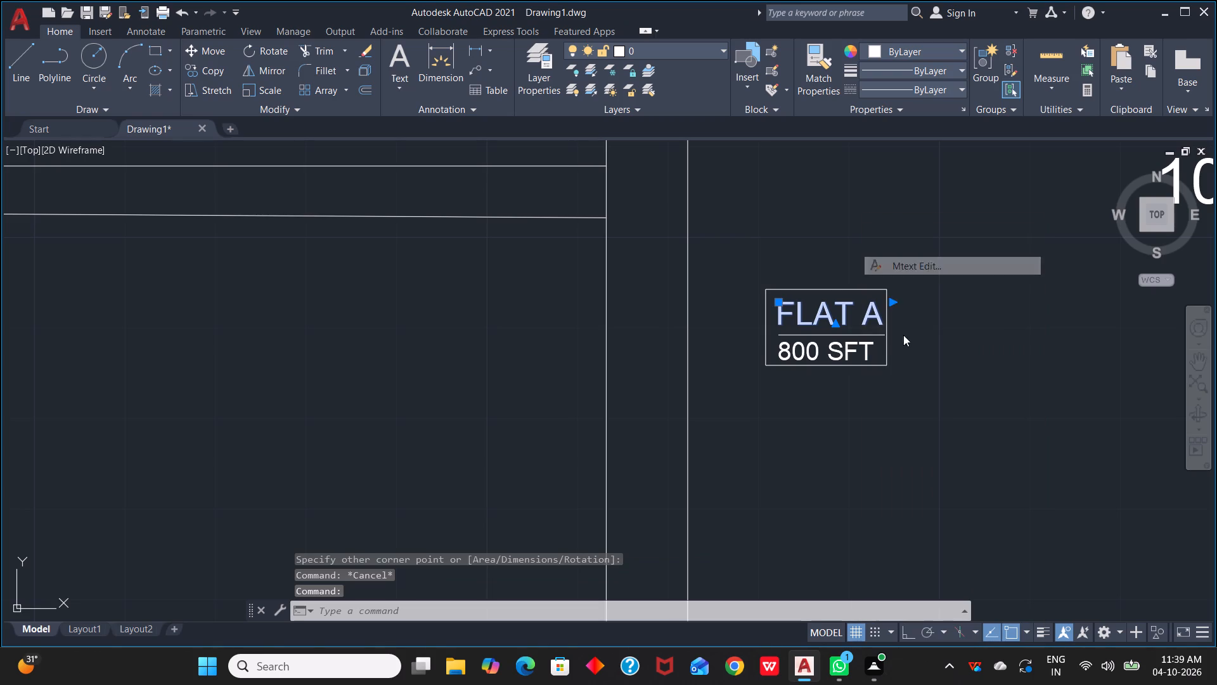
pyautogui.click(861, 312)
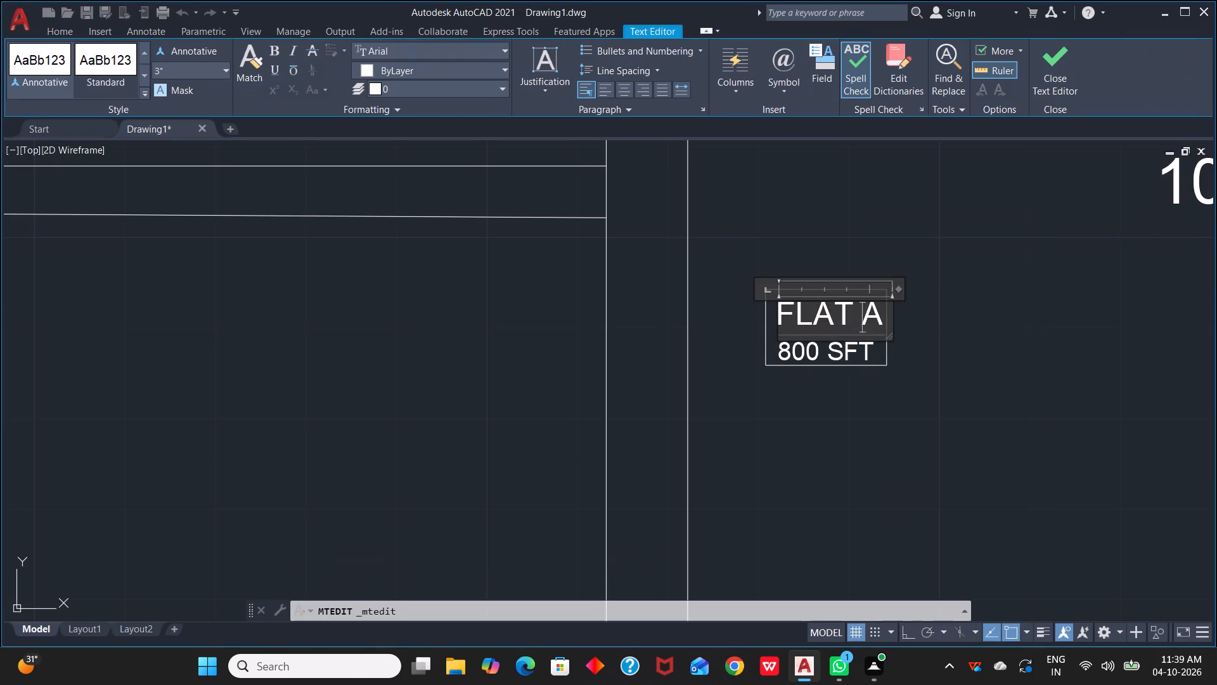
pyautogui.press('BackSpace')
pyautogui.press('-')
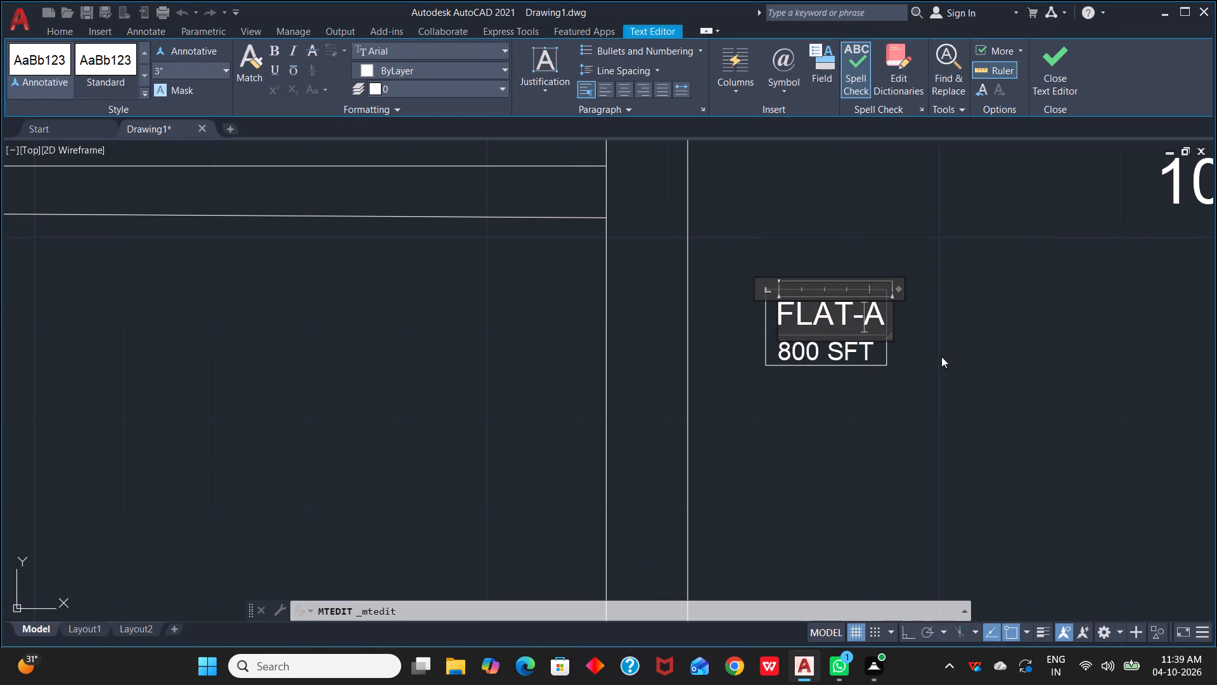
pyautogui.click(943, 356)
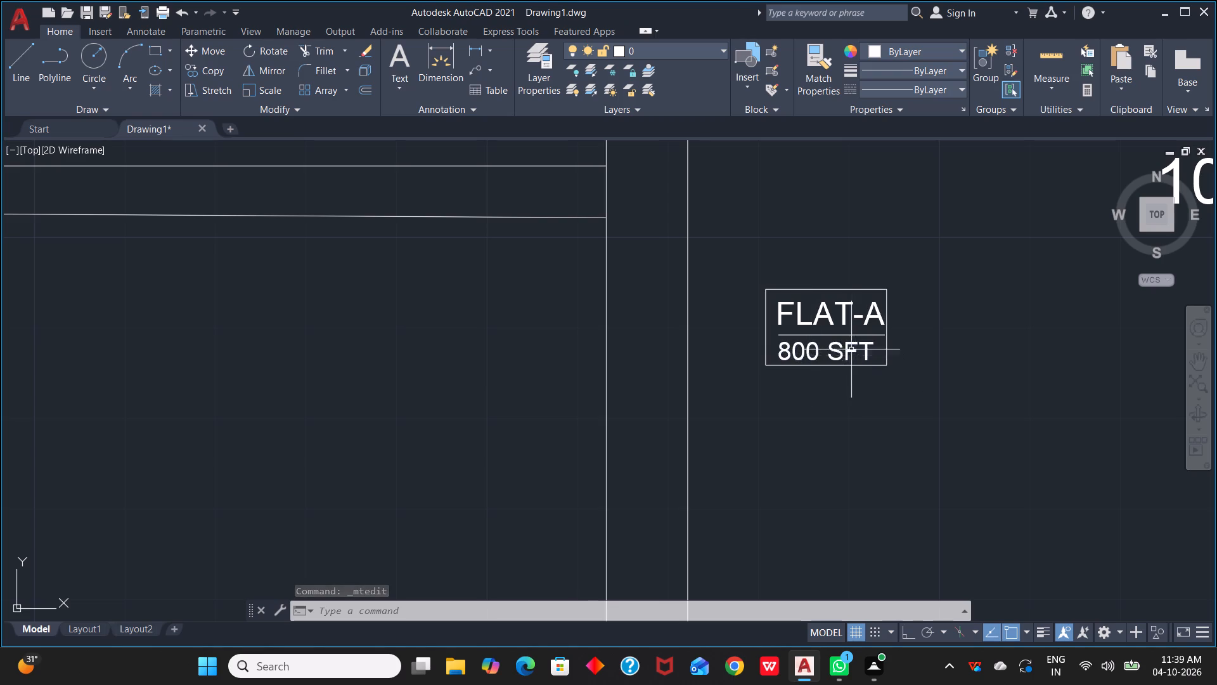
# Group the rectangle, the FLAT-A text, the underline and the 800 SFT text into one label.
pyautogui.moveTo(743, 278); pyautogui.dragTo(768, 294)
pyautogui.click(911, 390)
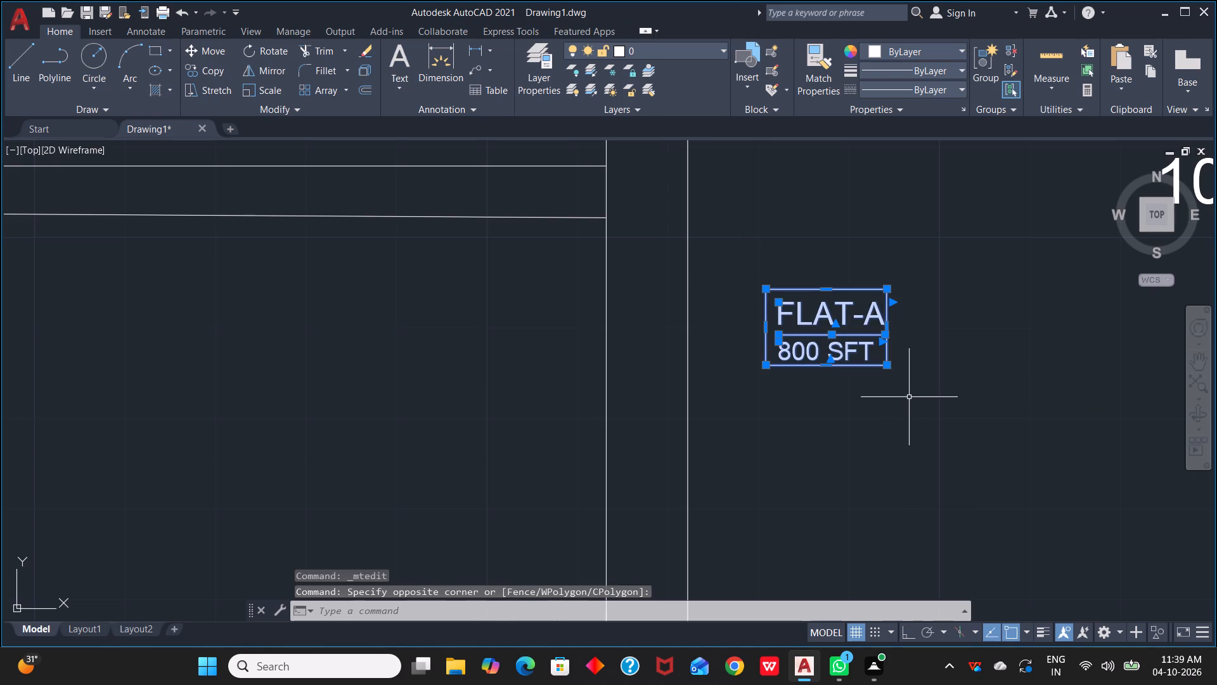
pyautogui.press('g')
pyautogui.press('space')
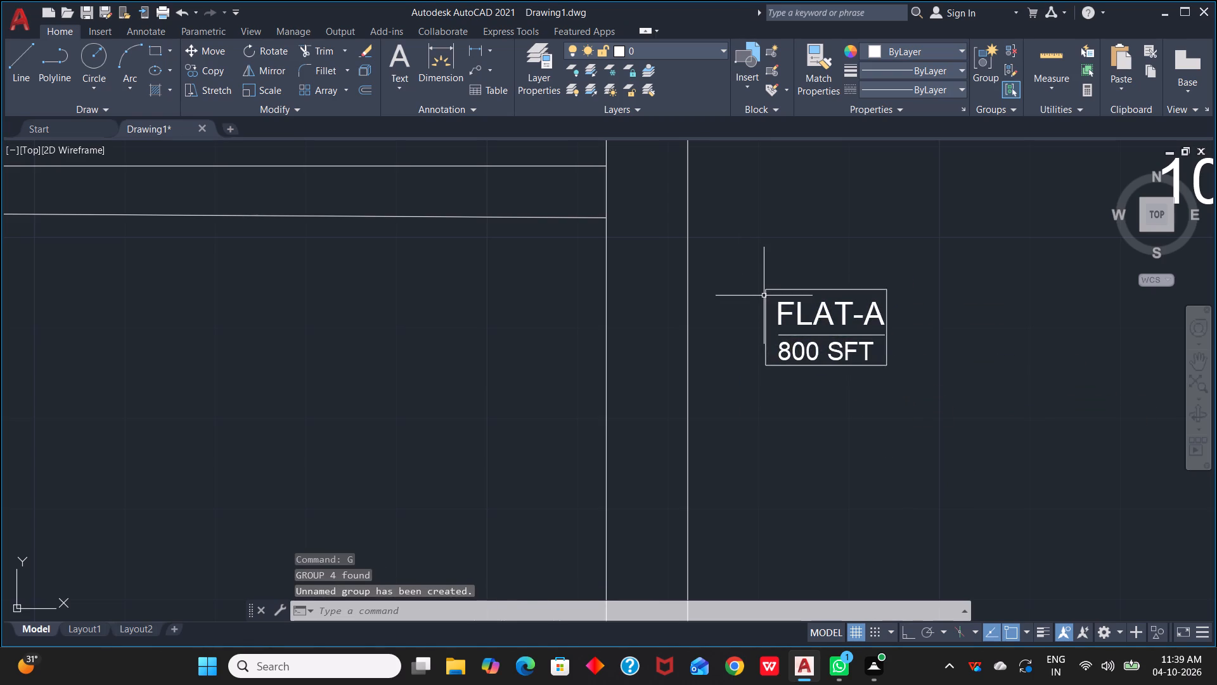
# Copy the FLAT-A label group into the 15'-11"X12'-3" living/dining room, beside its room name.
pyautogui.click(764, 296)
pyautogui.press('c')
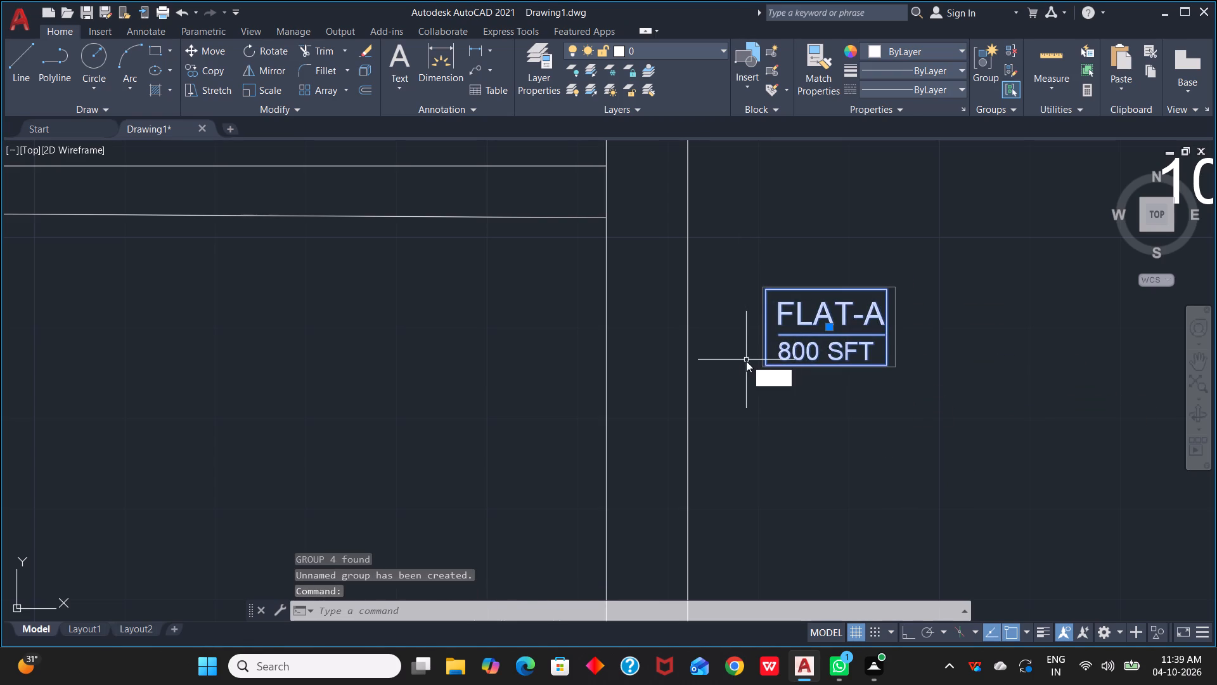
pyautogui.press('o')
pyautogui.press('space')
pyautogui.moveTo(769, 287); pyautogui.dragTo(768, 290)
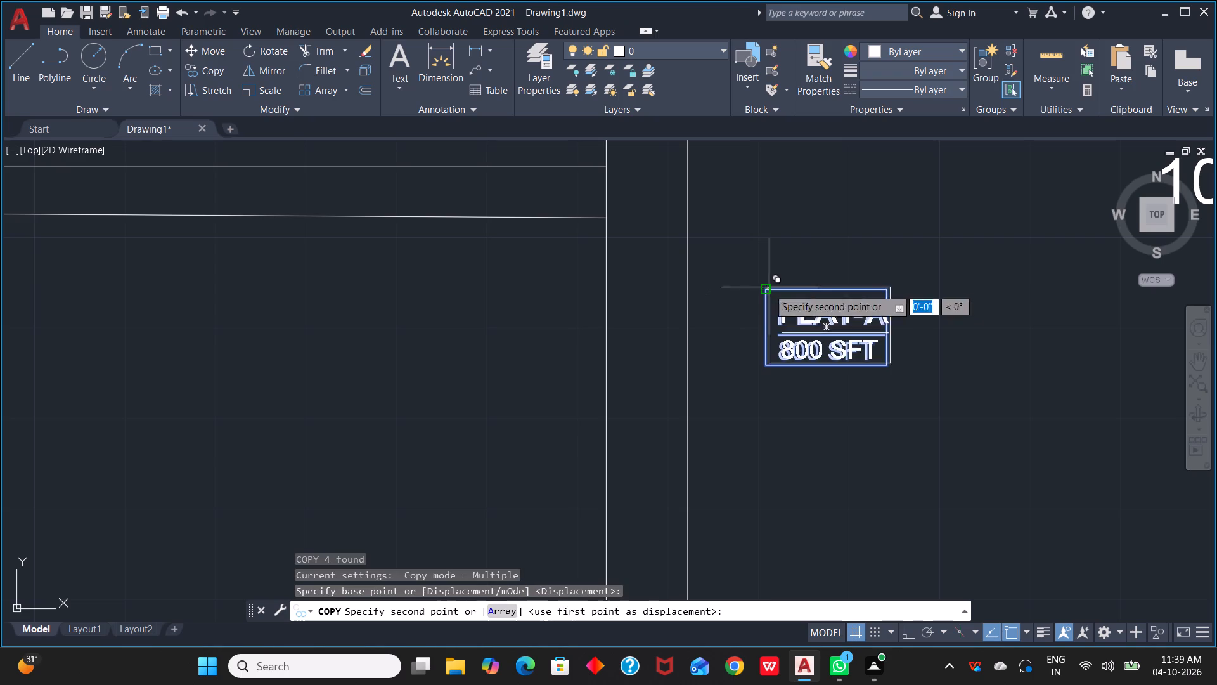
pyautogui.moveTo(768, 290); pyautogui.dragTo(766, 294)
pyautogui.scroll(-2, 479, 466)
pyautogui.moveTo(447, 473); pyautogui.dragTo(905, 289, button='middle')
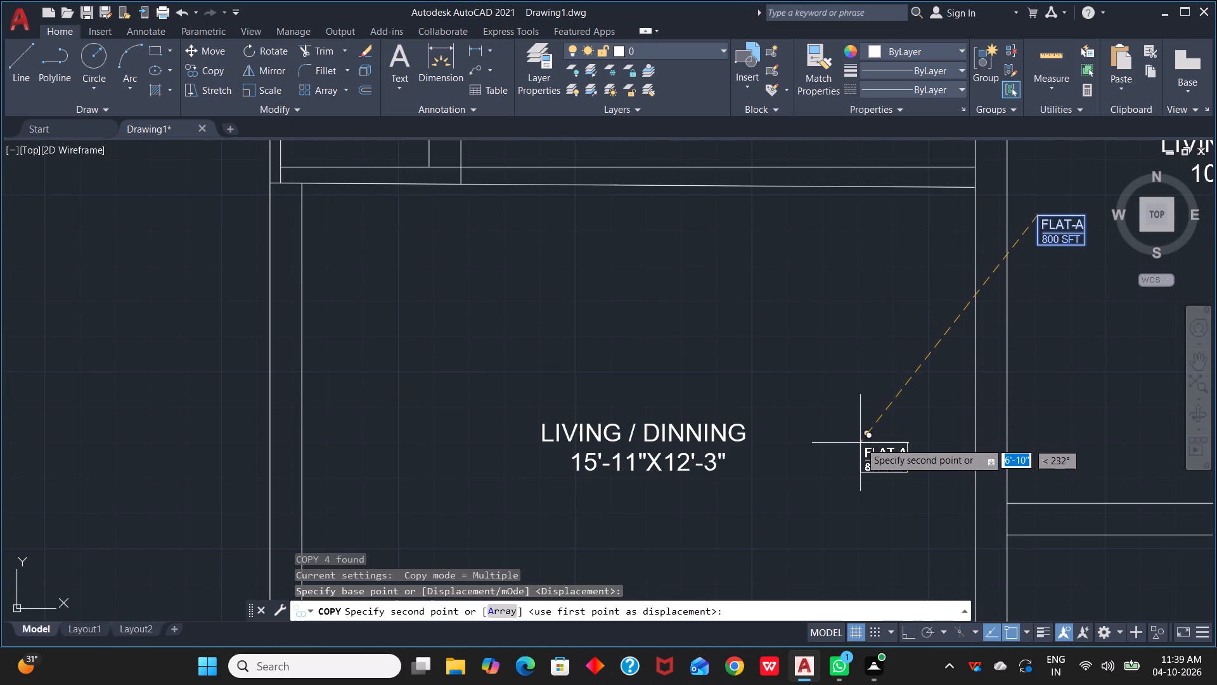
pyautogui.click(879, 403)
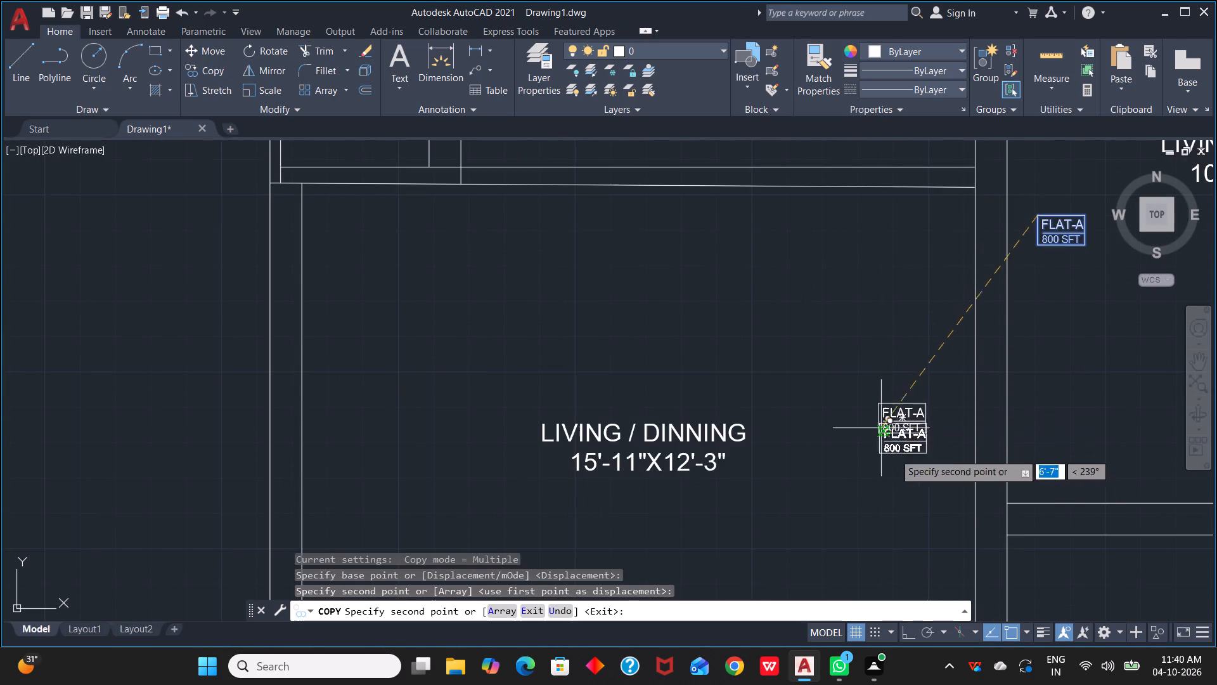
pyautogui.press('Escape')
# Ungroup the copied FLAT-A label in the 15'-11"X12'-3" living/dining room.
pyautogui.scroll(3, 900, 456)
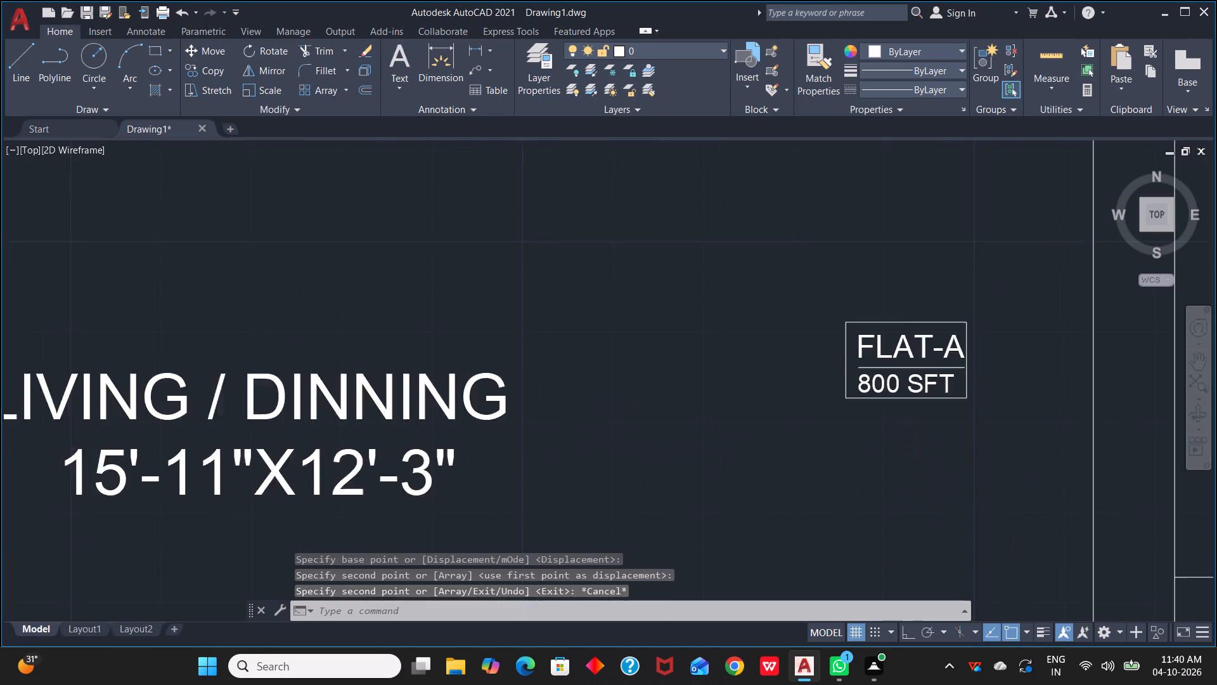
pyautogui.click(903, 317)
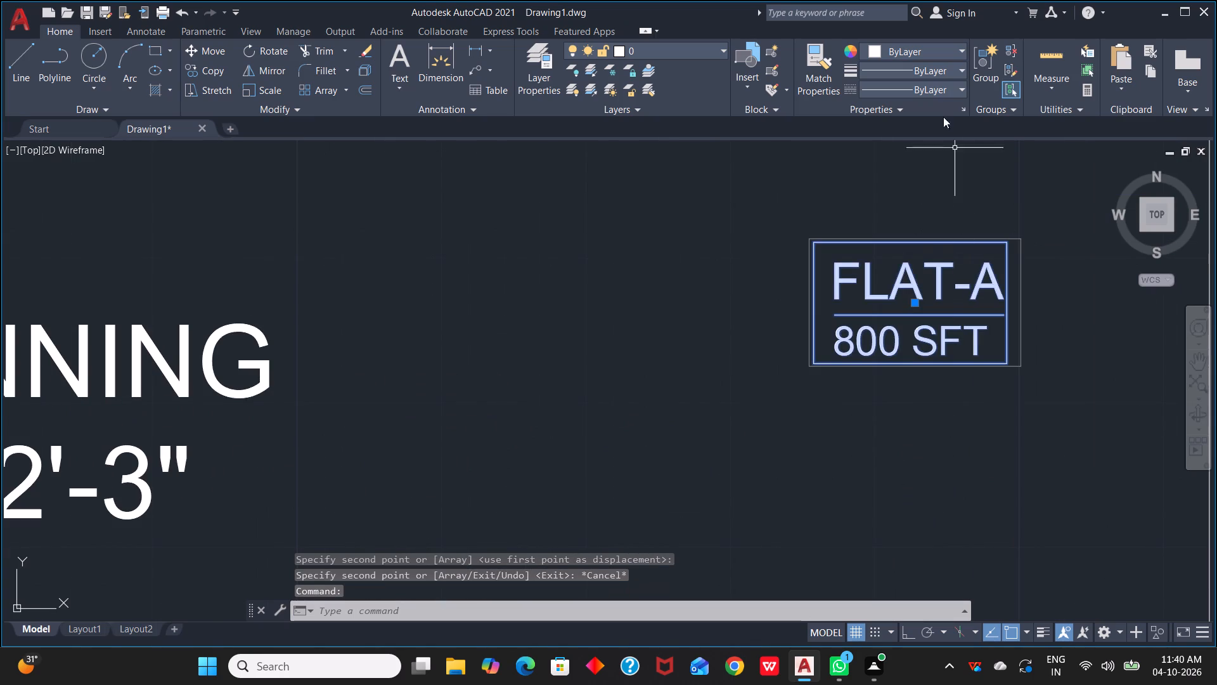
pyautogui.click(1013, 49)
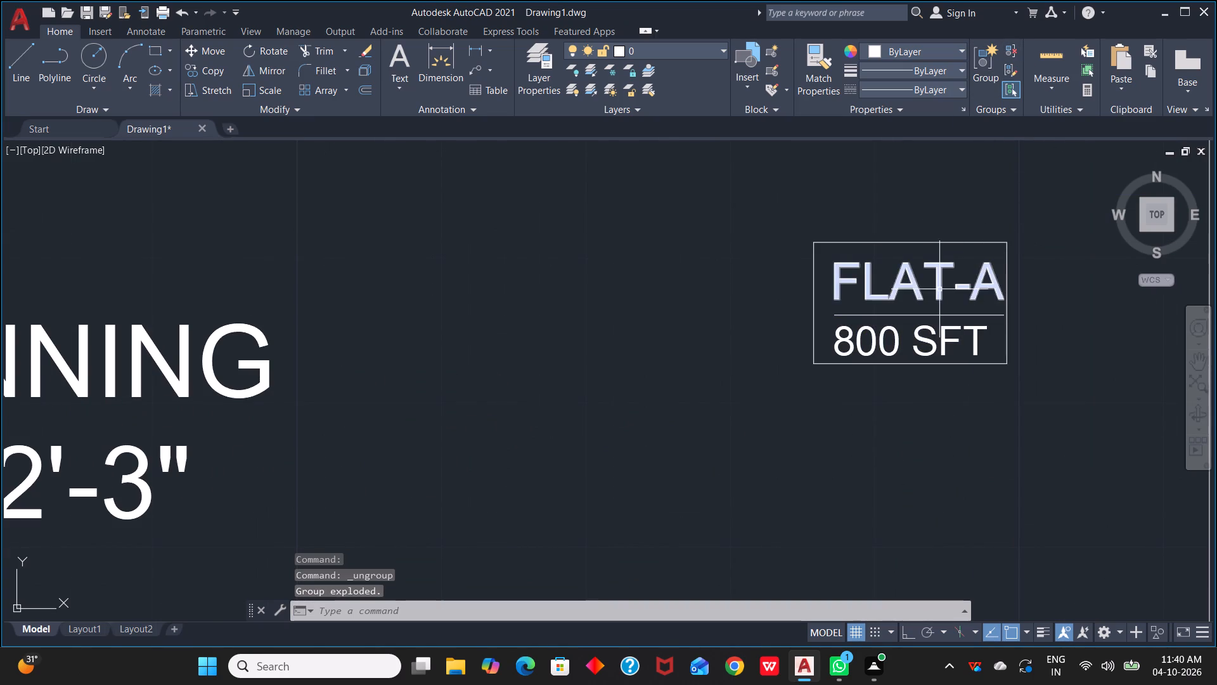
# Edit the flat name in the ungrouped copied label to read FLAT-B.
pyautogui.click(939, 289)
pyautogui.rightClick(973, 287)
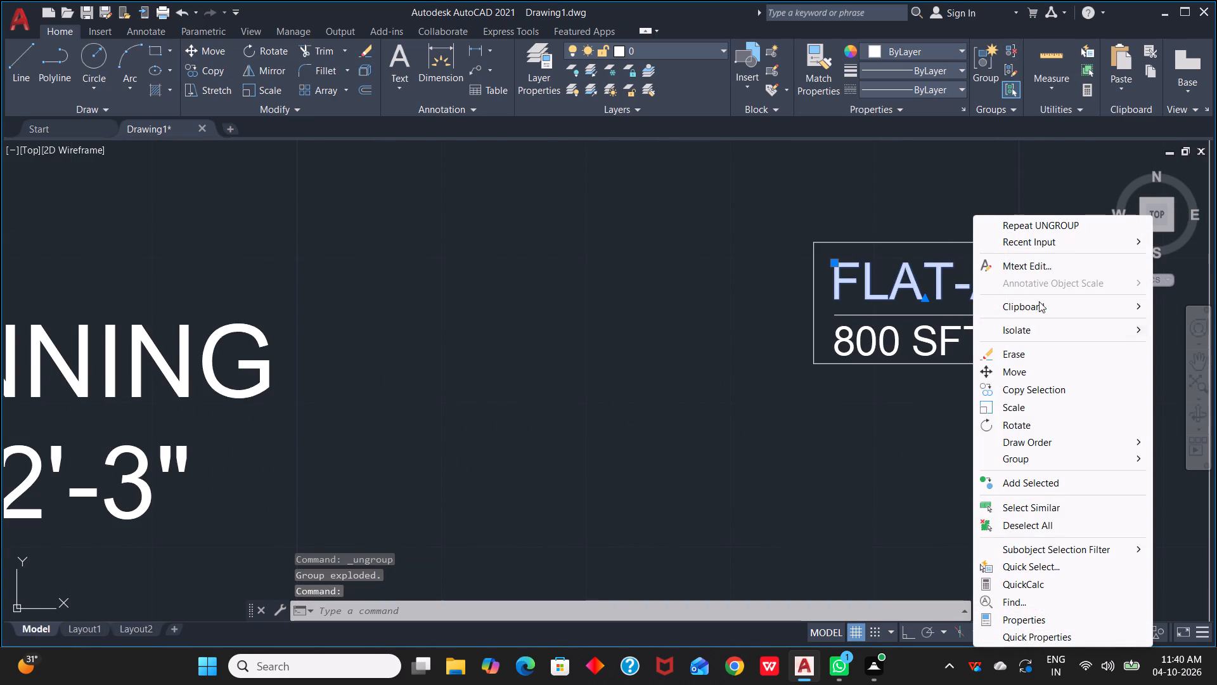
pyautogui.click(1044, 261)
pyautogui.click(997, 282)
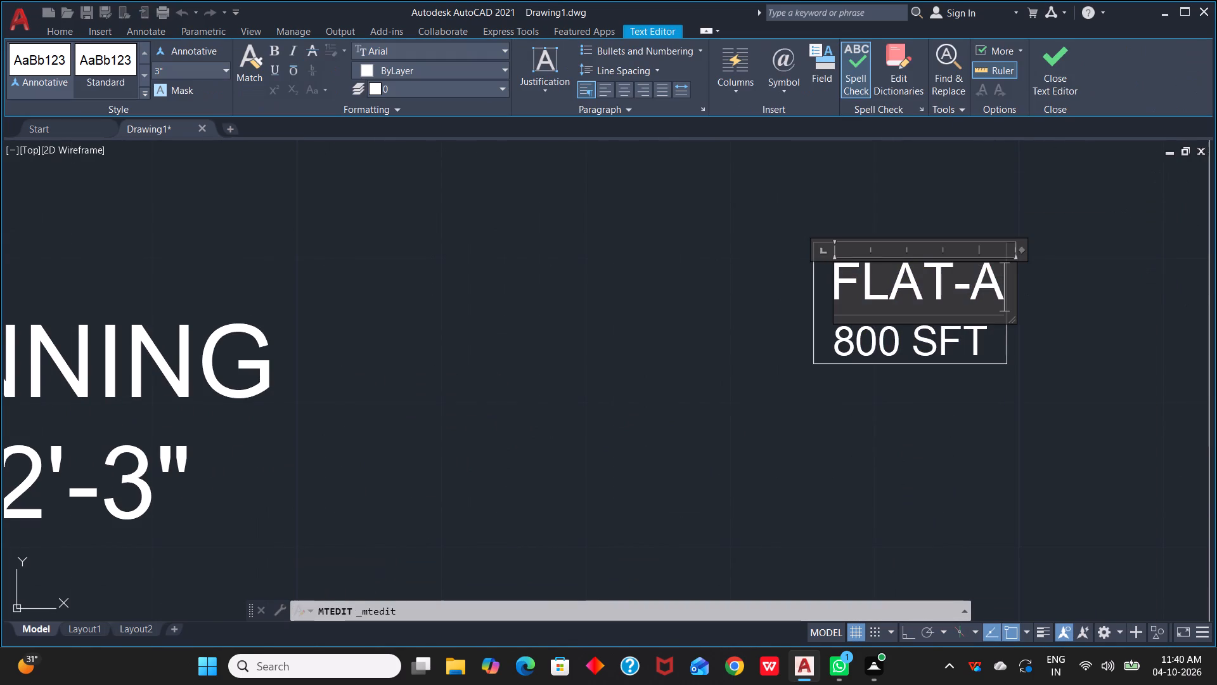
pyautogui.press('BackSpace')
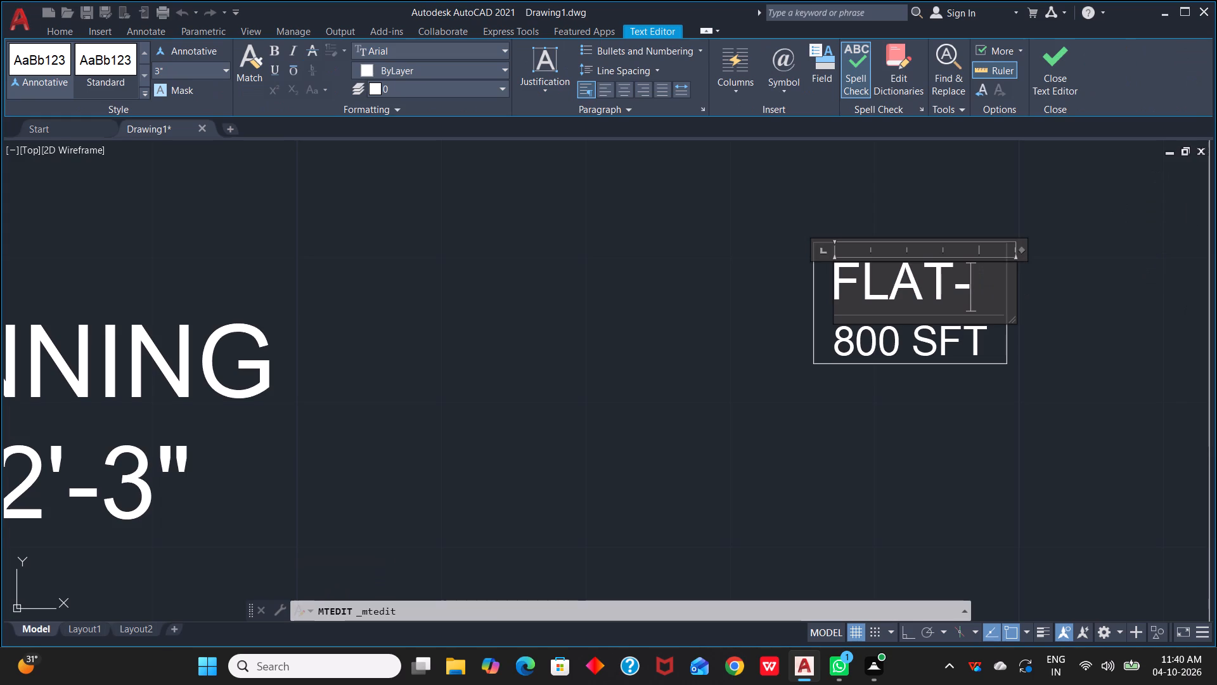
pyautogui.press('b')
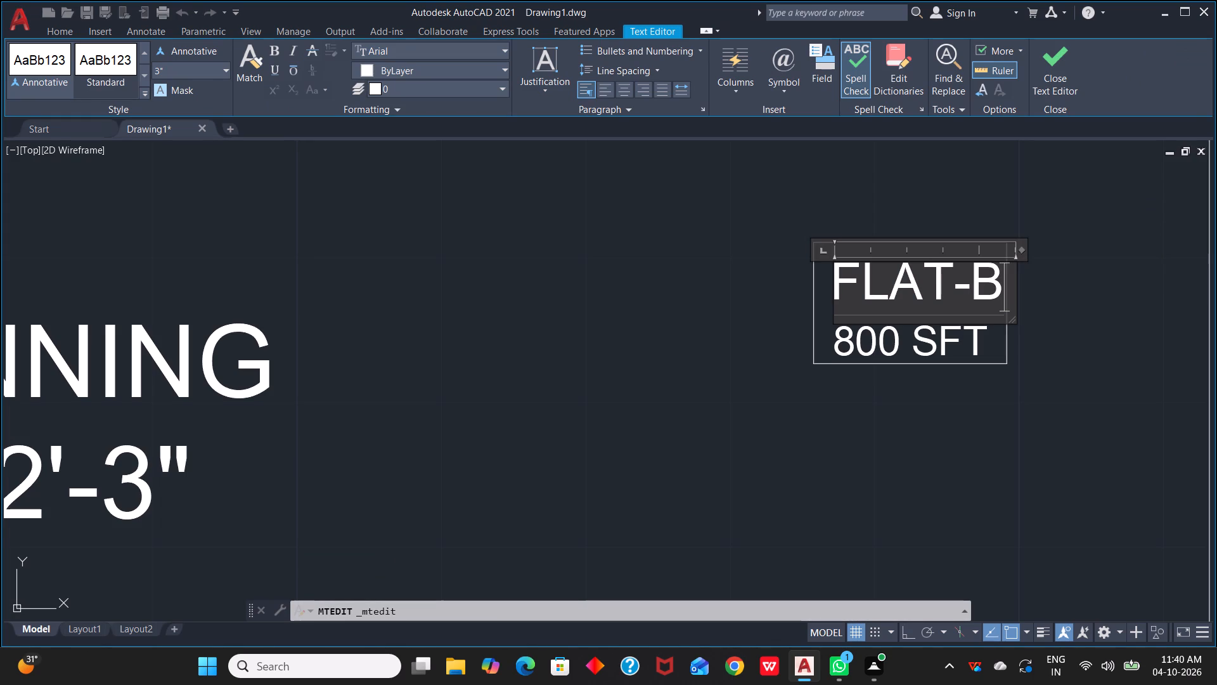
pyautogui.click(947, 428)
# Change the area text under FLAT-B to read 500 SFT.
pyautogui.click(856, 335)
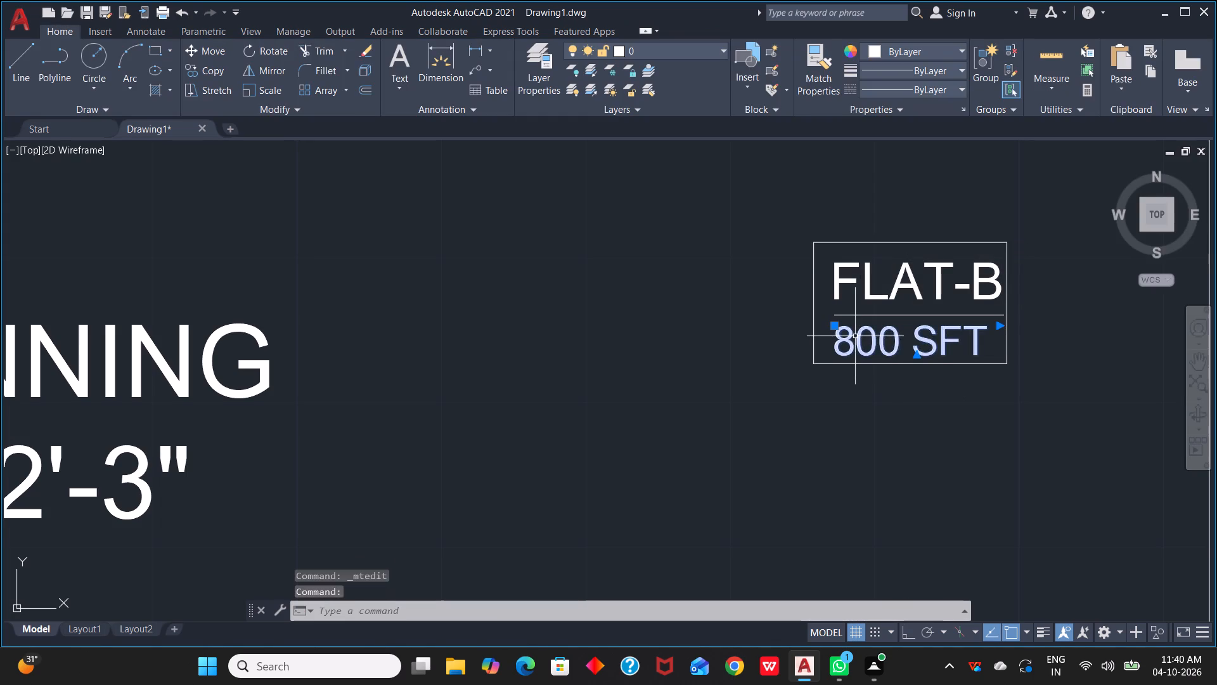
pyautogui.rightClick(855, 336)
pyautogui.click(894, 266)
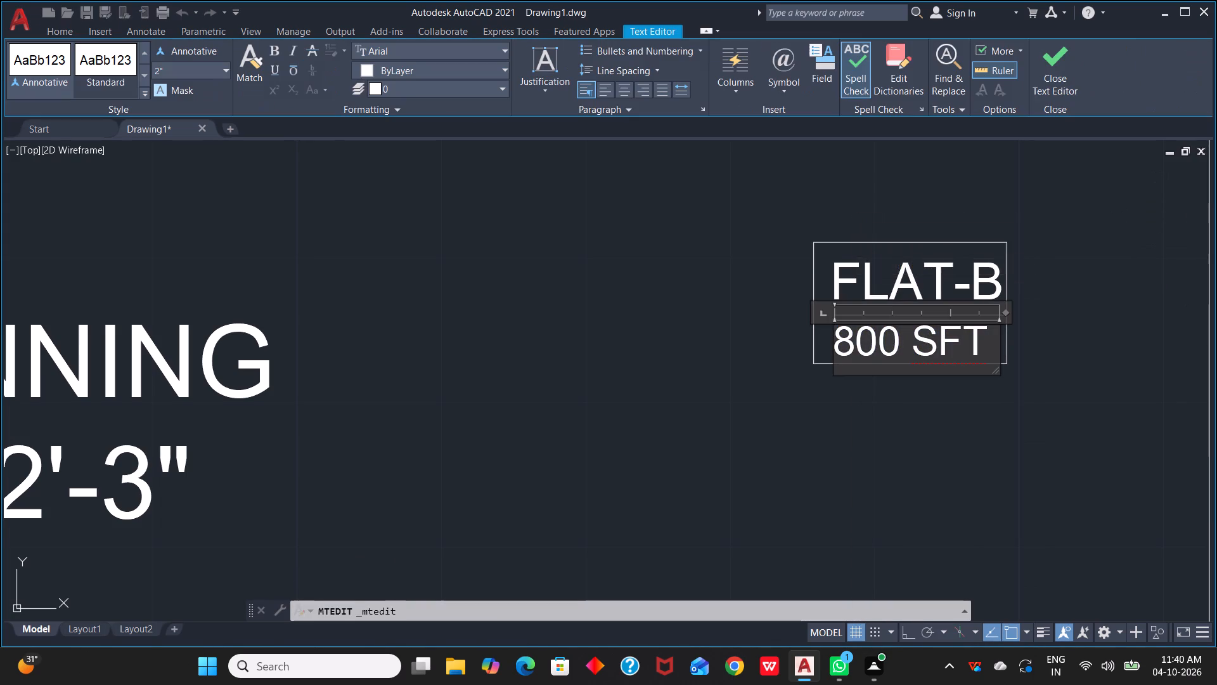
pyautogui.click(854, 331)
pyautogui.press('BackSpace')
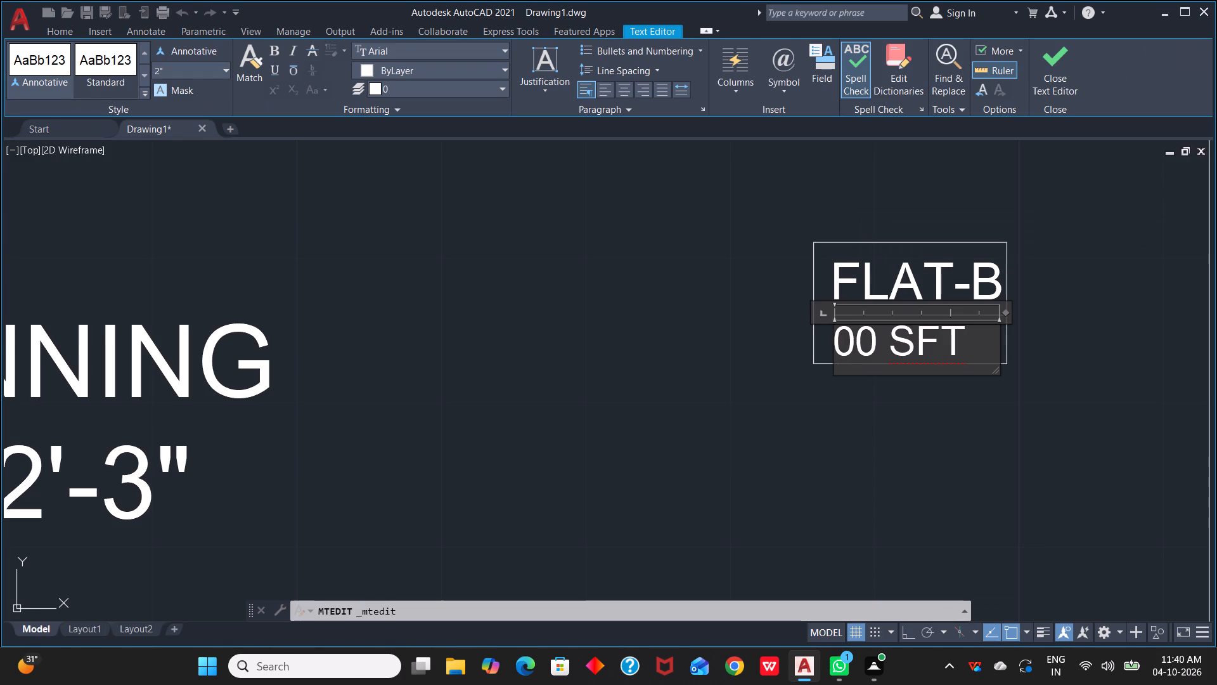
pyautogui.press('2')
pyautogui.press('BackSpace')
pyautogui.press('5')
pyautogui.click(886, 410)
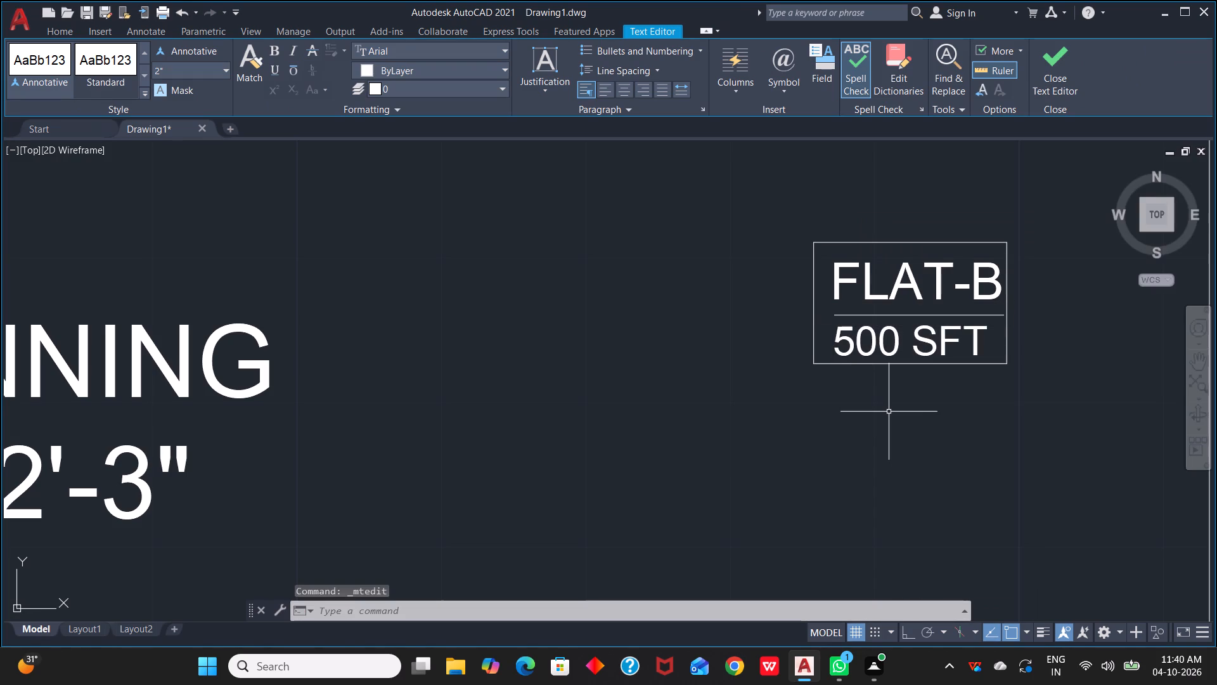
# Inspect the quick properties of the FLAT-A label group in the 10'-0"X14'-5" living/dining room.
pyautogui.scroll(-2, 915, 372)
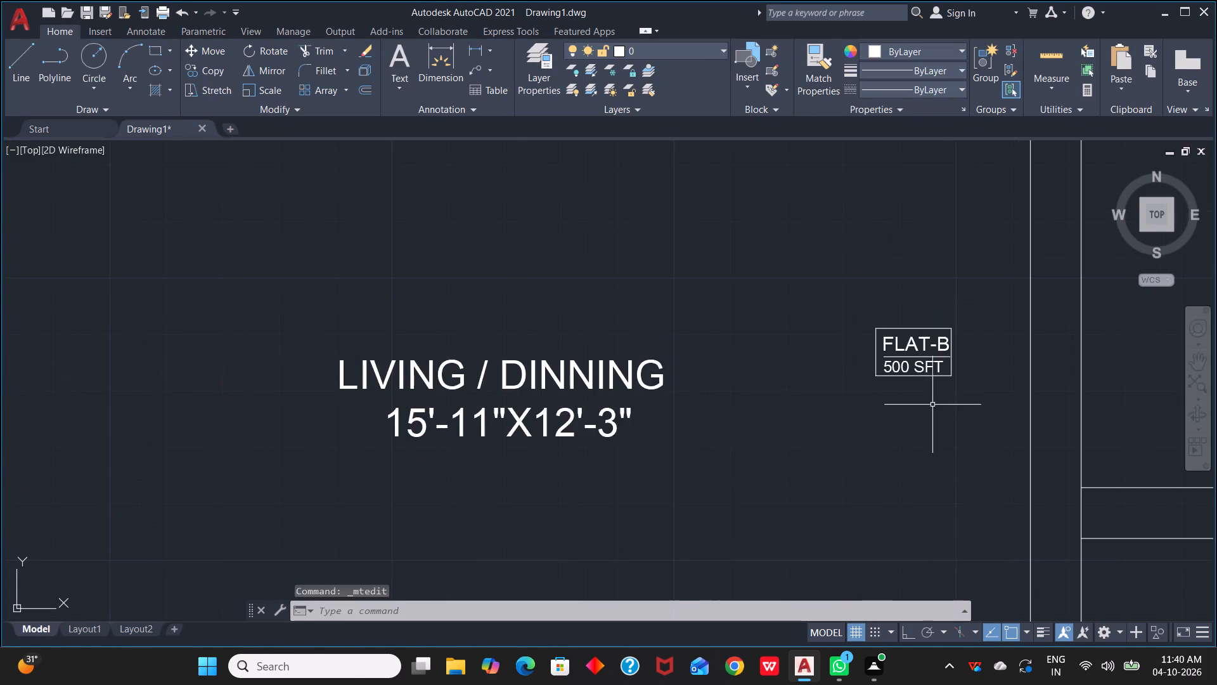
pyautogui.scroll(-2, 935, 409)
pyautogui.moveTo(1048, 398); pyautogui.dragTo(939, 386, button='middle')
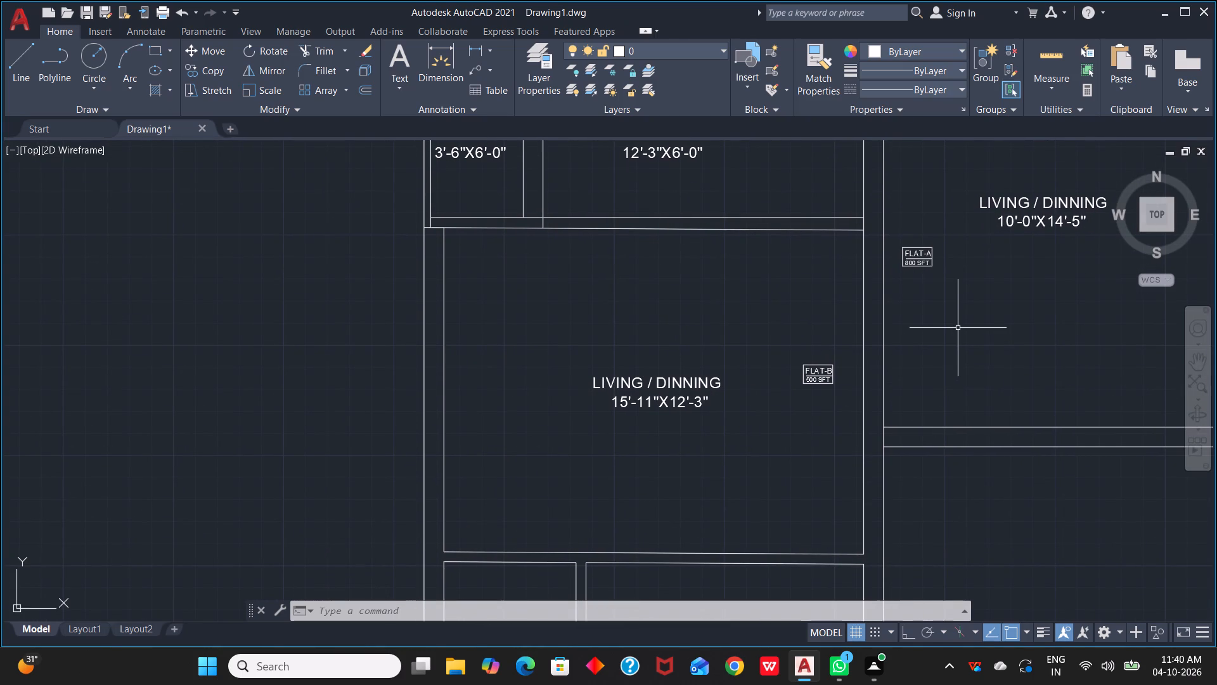
pyautogui.click(902, 240)
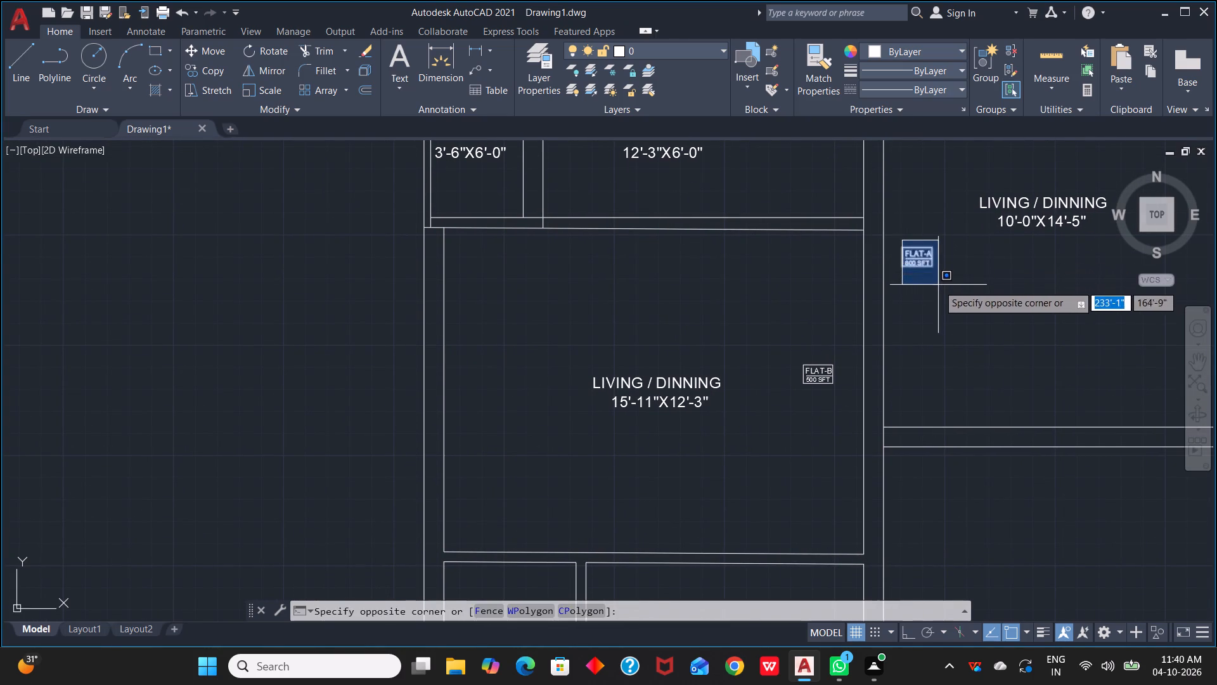
pyautogui.click(938, 285)
pyautogui.rightClick(904, 270)
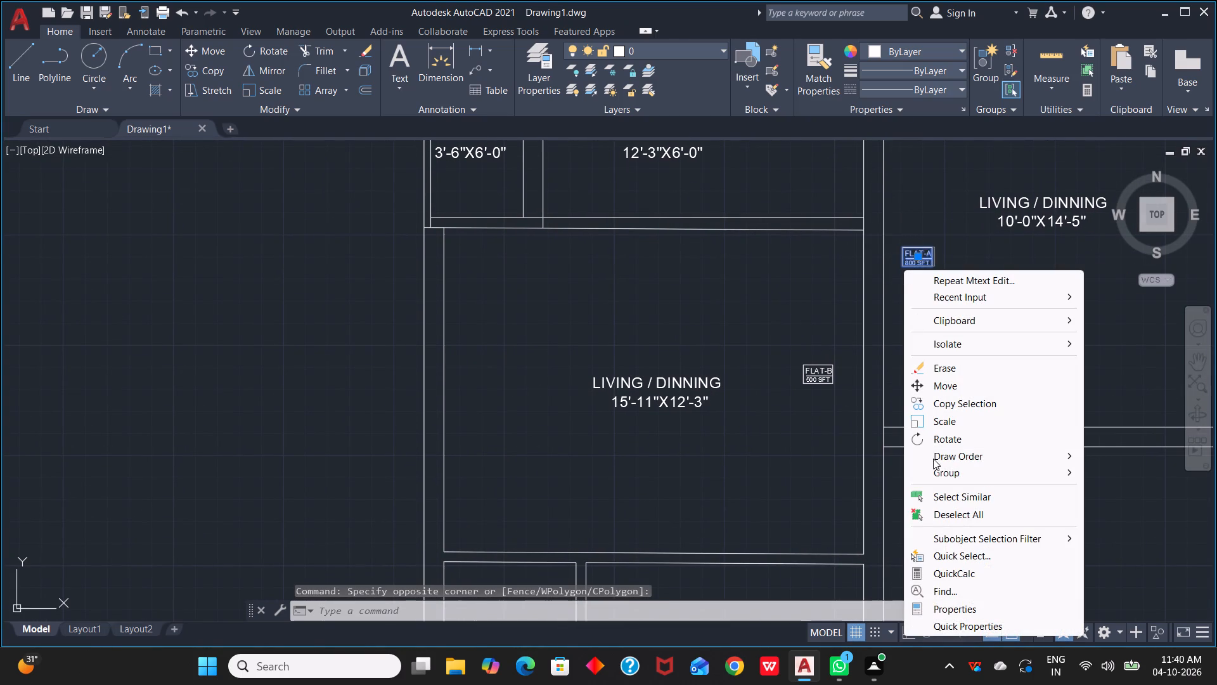
pyautogui.click(948, 629)
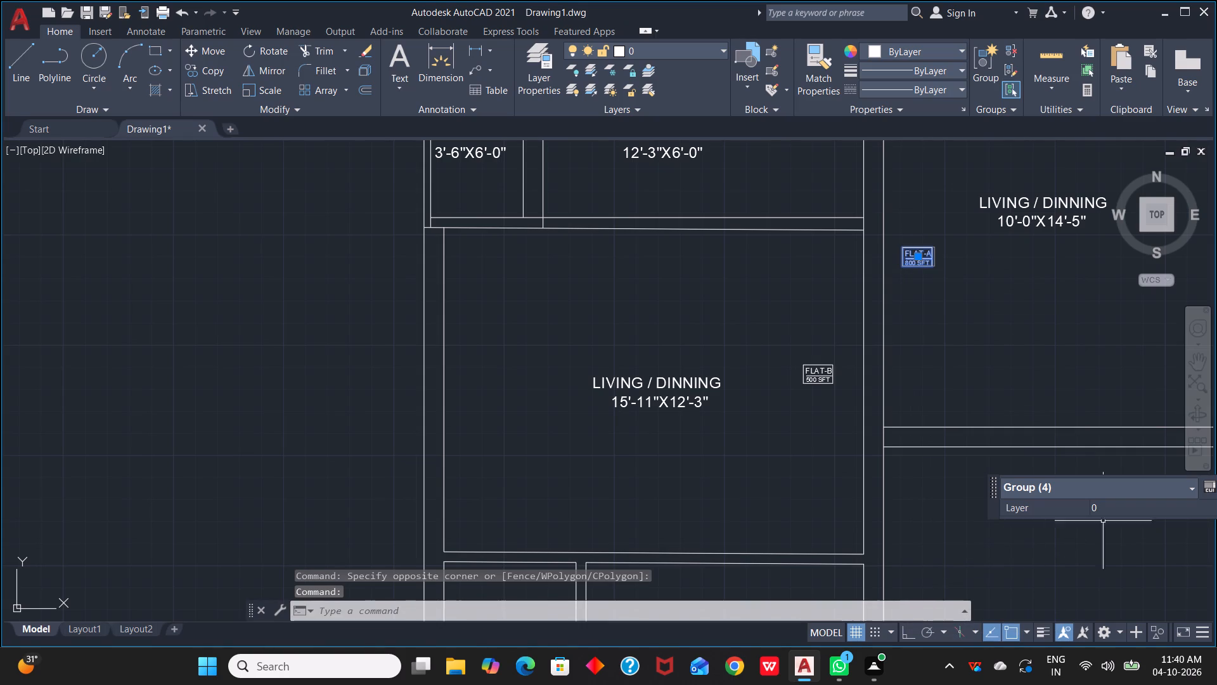
pyautogui.click(1192, 488)
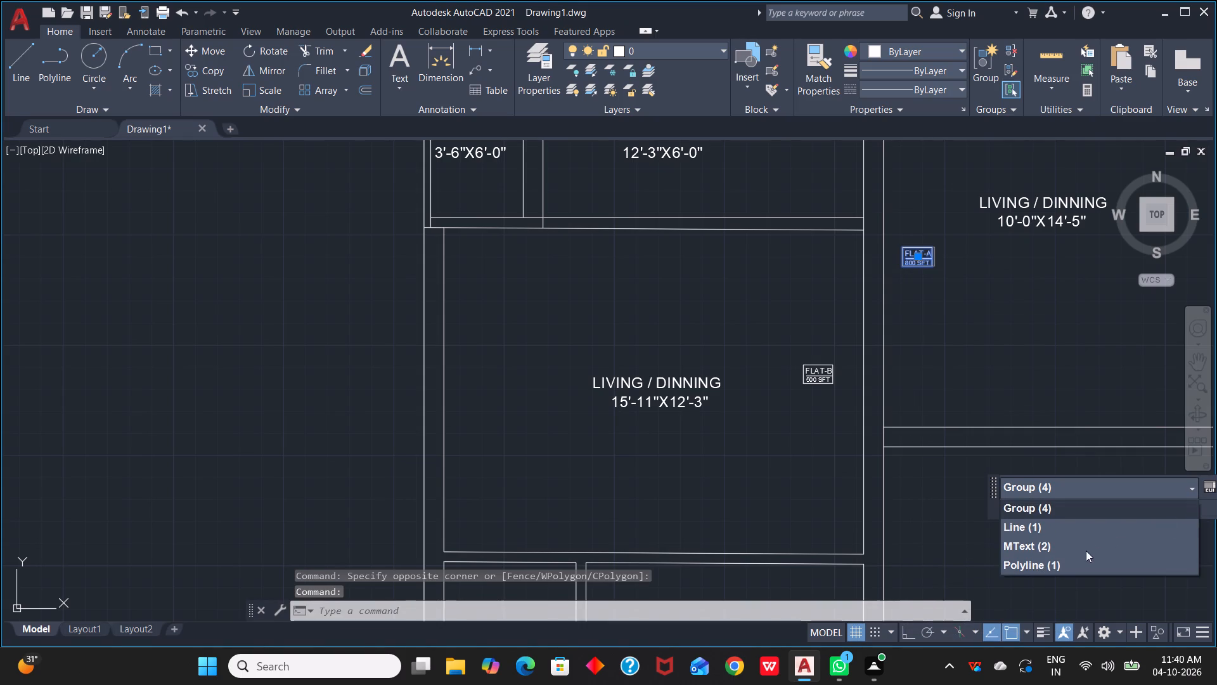
pyautogui.click(1192, 487)
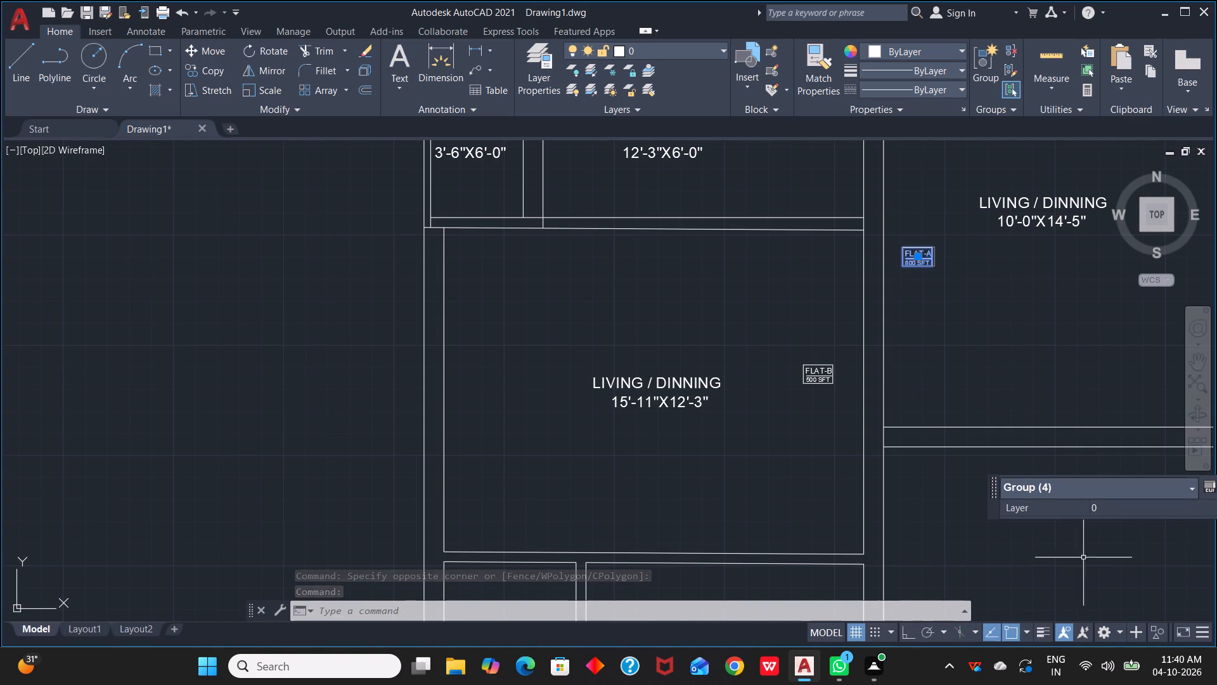
pyautogui.click(1062, 566)
pyautogui.press('Escape')
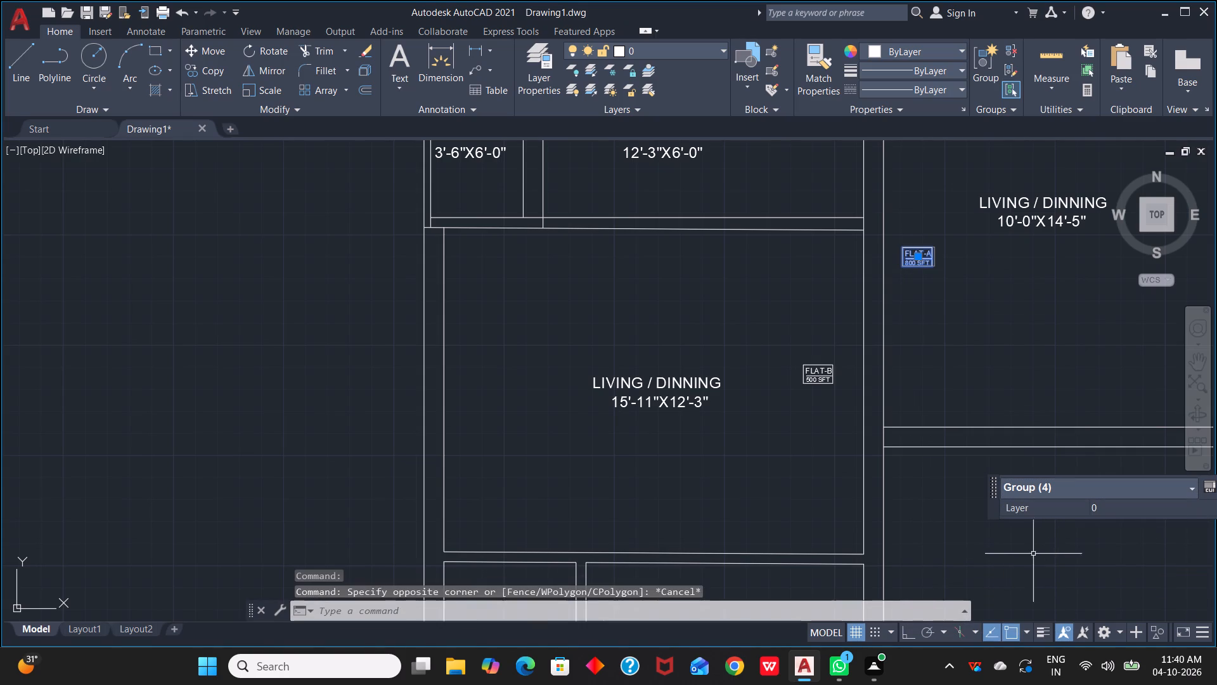
pyautogui.press('Escape')
pyautogui.click(1000, 344)
pyautogui.press('Escape')
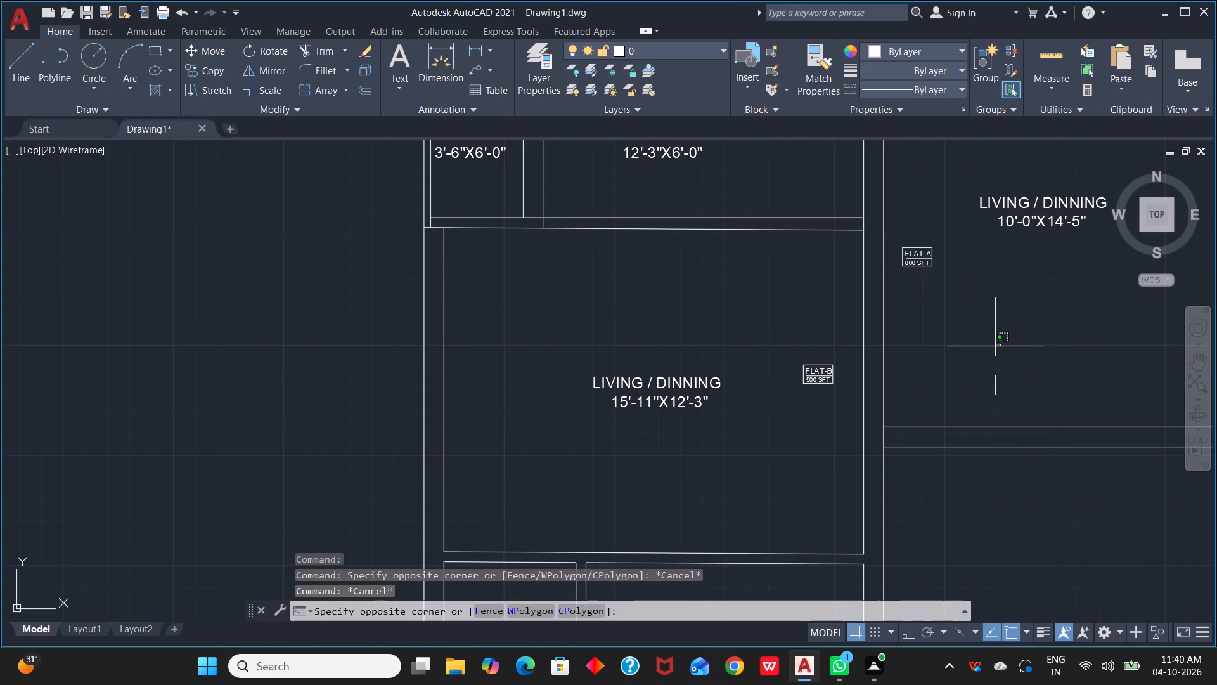
# Examine the overall floor plan and the unlabelled area around the 9'-6"X8'-11" bedroom.
pyautogui.scroll(-1, 951, 316)
pyautogui.scroll(-1, 977, 458)
pyautogui.moveTo(977, 458); pyautogui.dragTo(976, 457, button='middle')
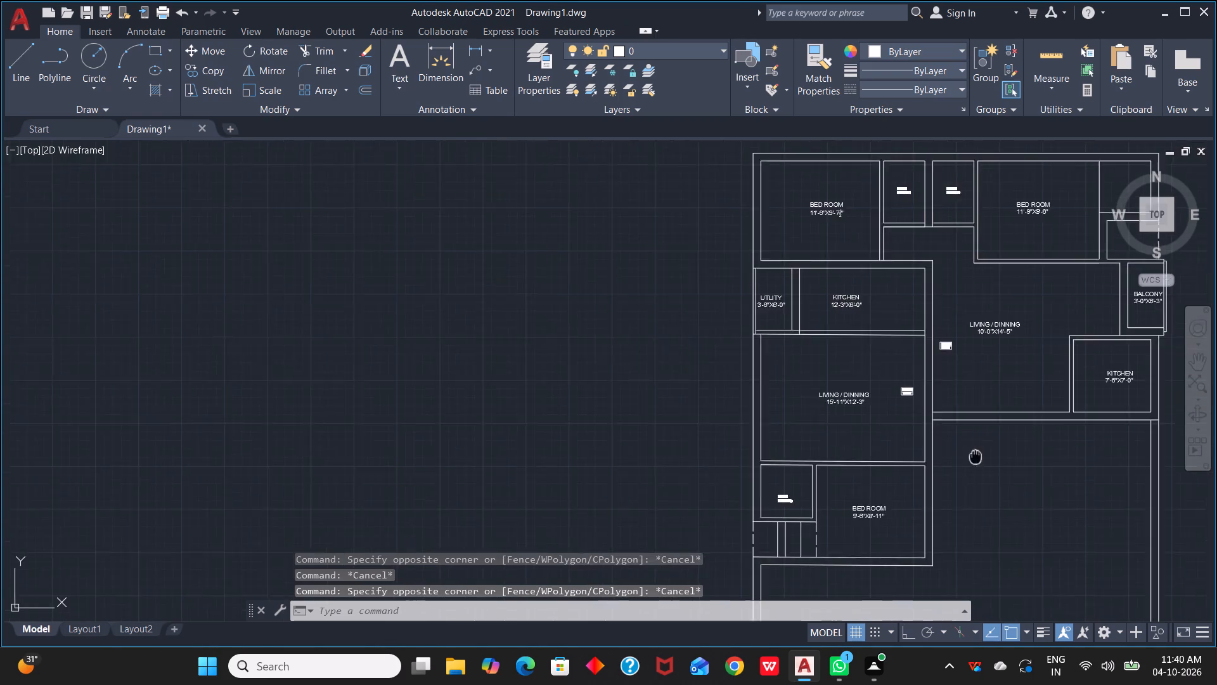
pyautogui.moveTo(976, 457); pyautogui.dragTo(1017, 303, button='middle')
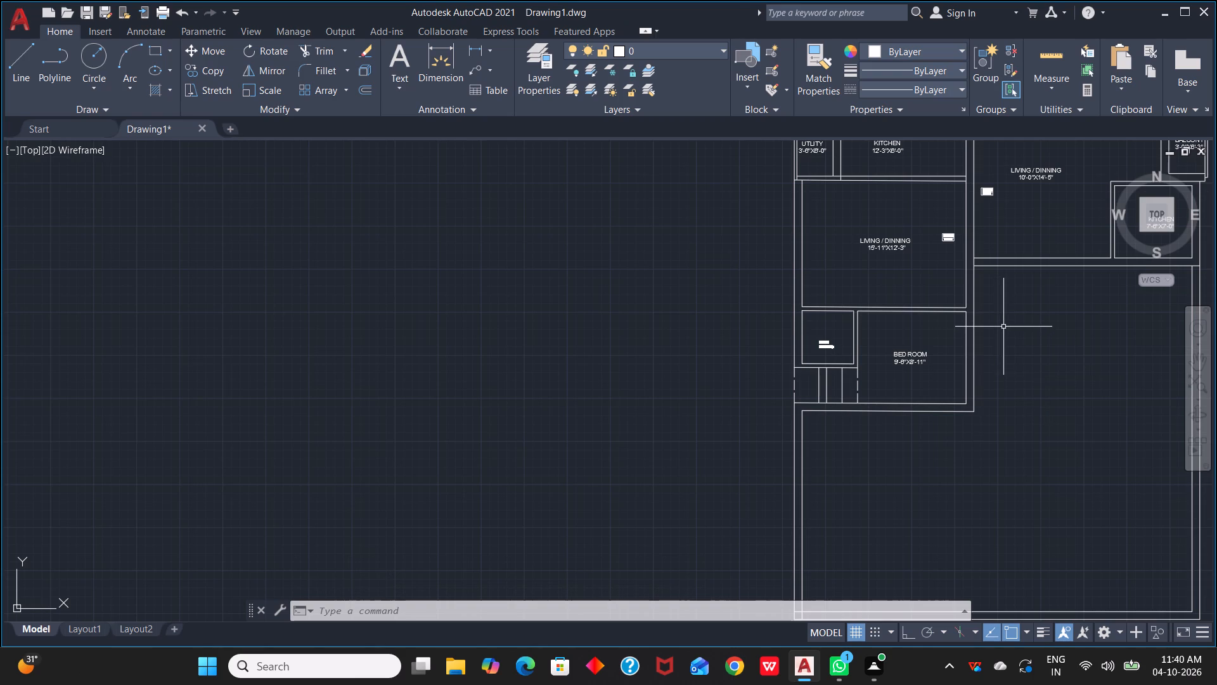
pyautogui.scroll(-2, 1004, 327)
pyautogui.moveTo(1027, 336); pyautogui.dragTo(848, 405, button='middle')
pyautogui.scroll(1, 854, 395)
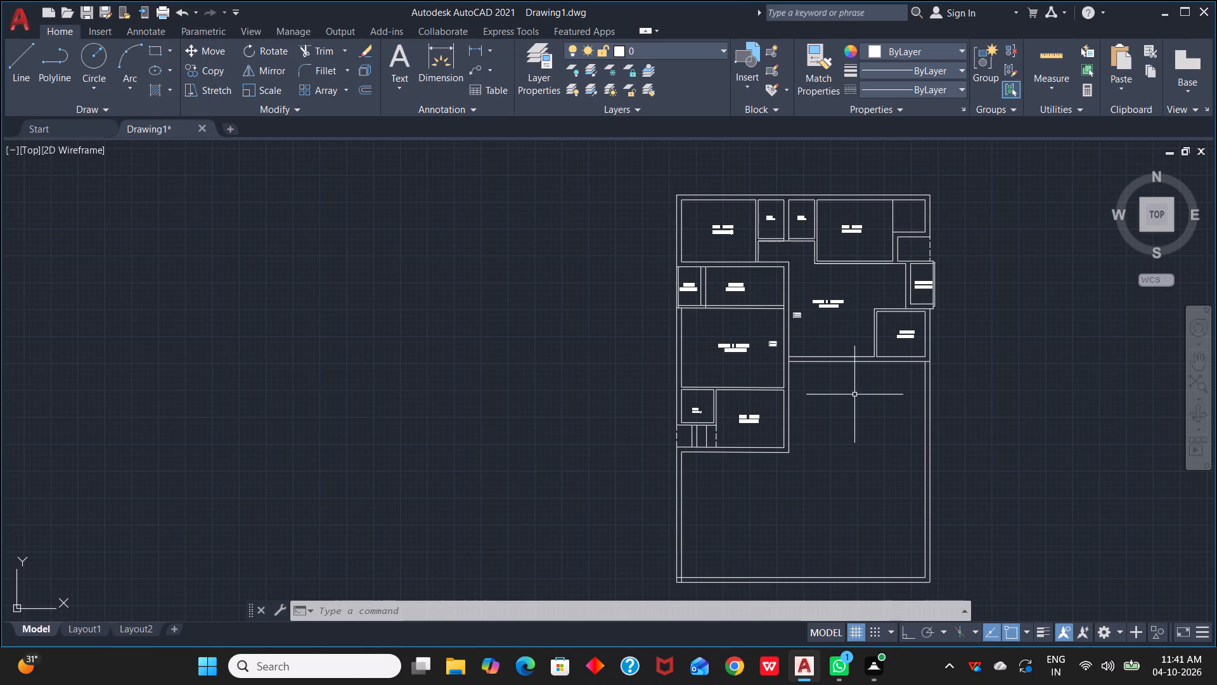
pyautogui.scroll(3, 817, 394)
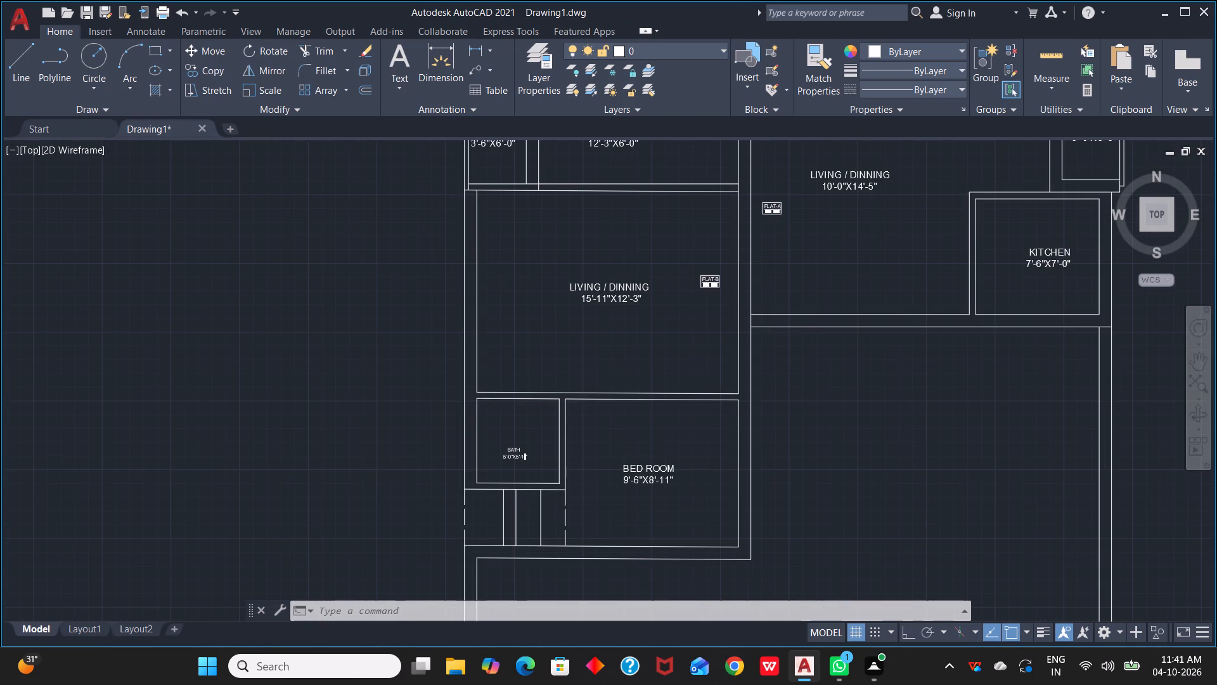
pyautogui.moveTo(805, 381); pyautogui.dragTo(1018, 228, button='middle')
pyautogui.scroll(-1, 1018, 228)
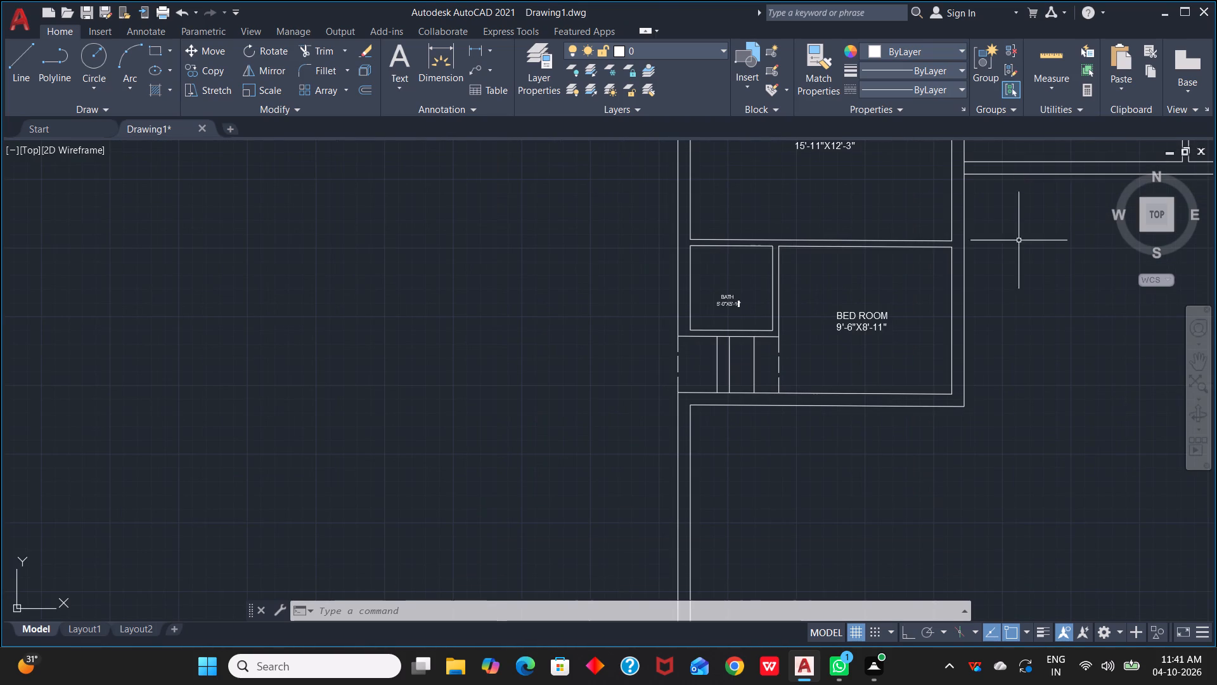
pyautogui.moveTo(1025, 264); pyautogui.dragTo(927, 247, button='middle')
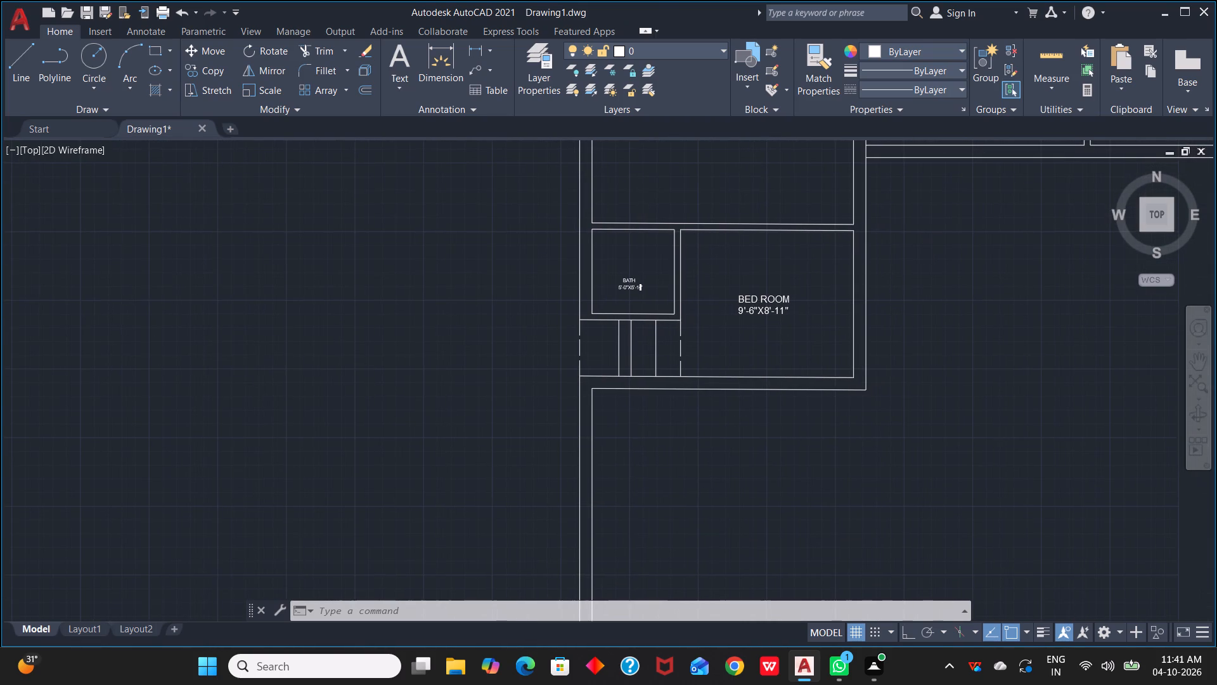
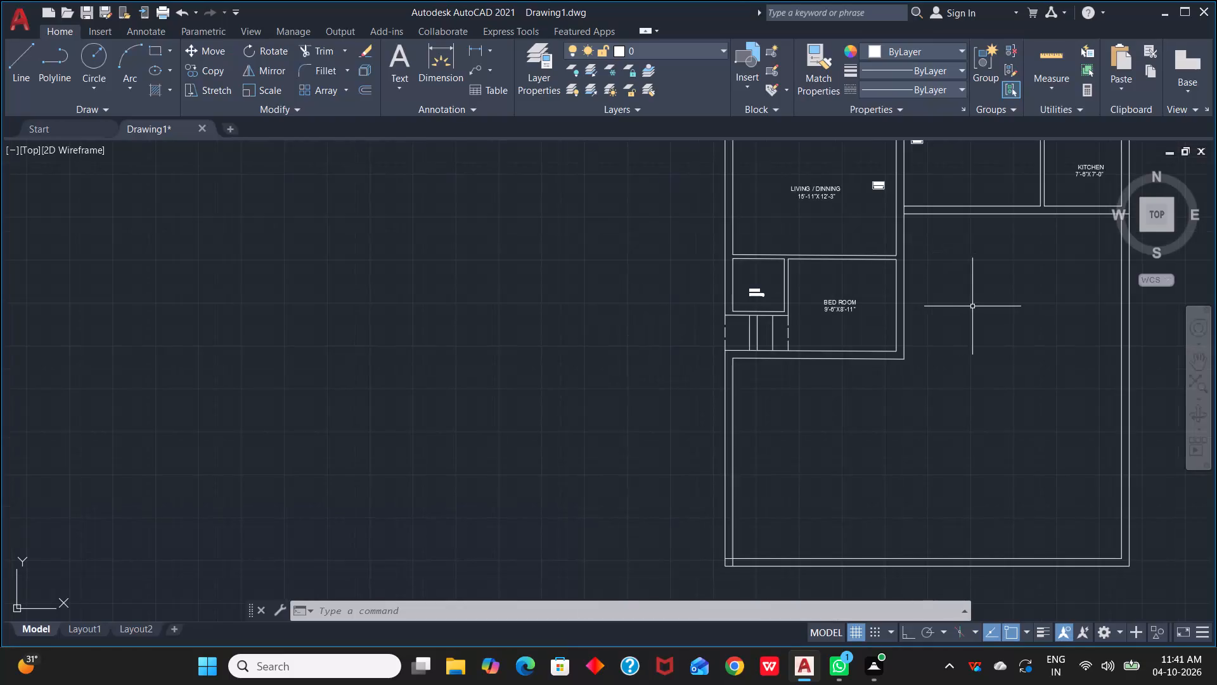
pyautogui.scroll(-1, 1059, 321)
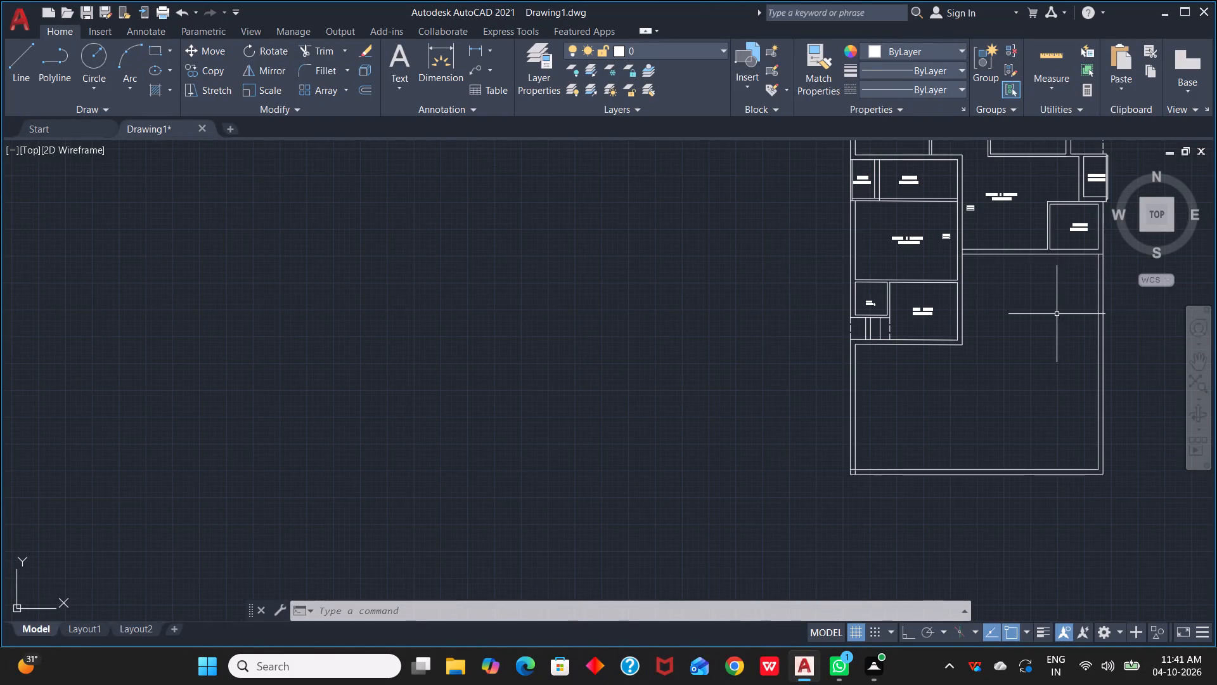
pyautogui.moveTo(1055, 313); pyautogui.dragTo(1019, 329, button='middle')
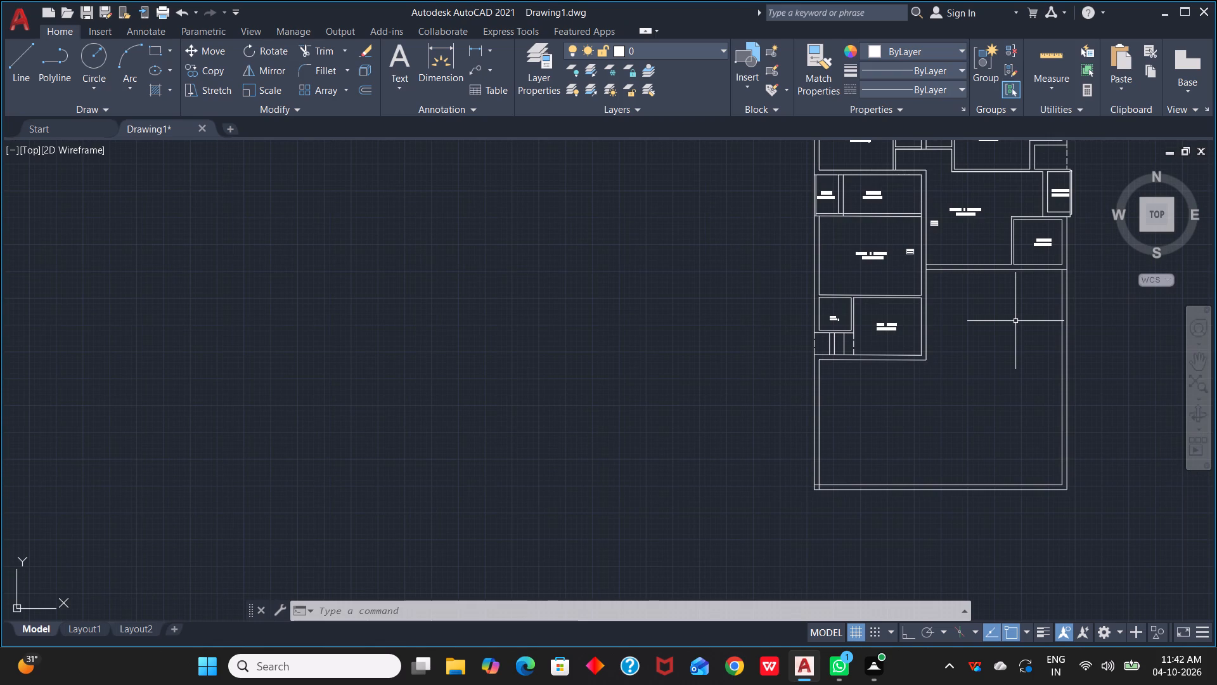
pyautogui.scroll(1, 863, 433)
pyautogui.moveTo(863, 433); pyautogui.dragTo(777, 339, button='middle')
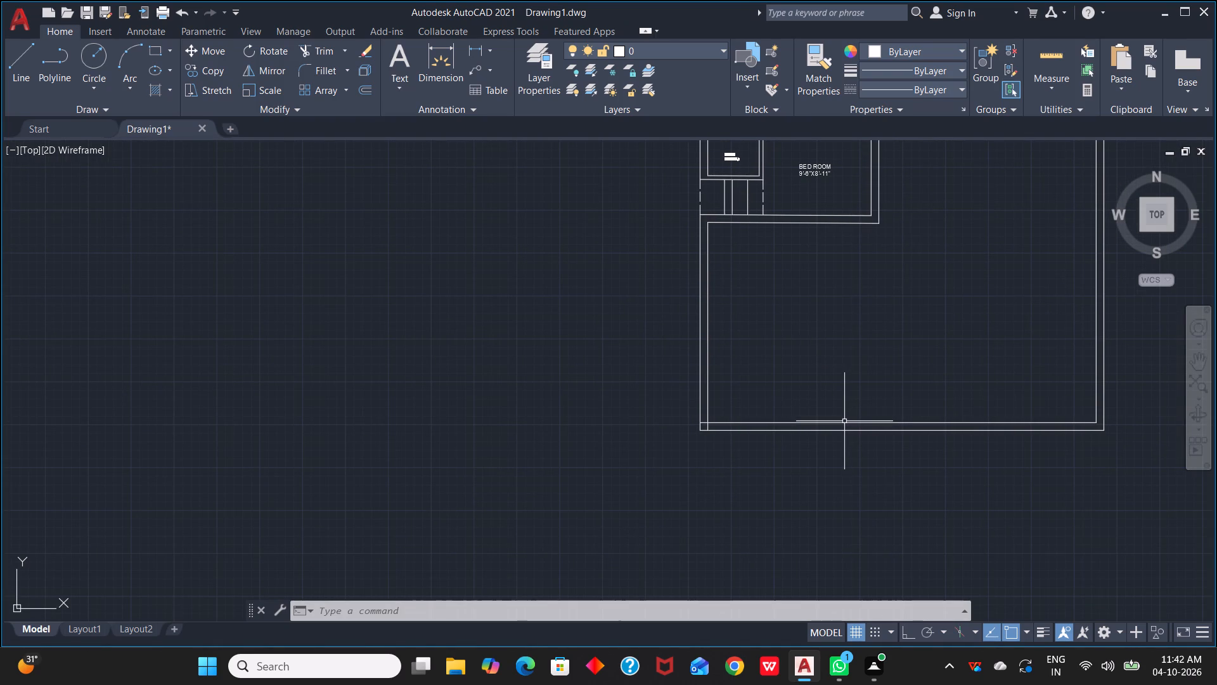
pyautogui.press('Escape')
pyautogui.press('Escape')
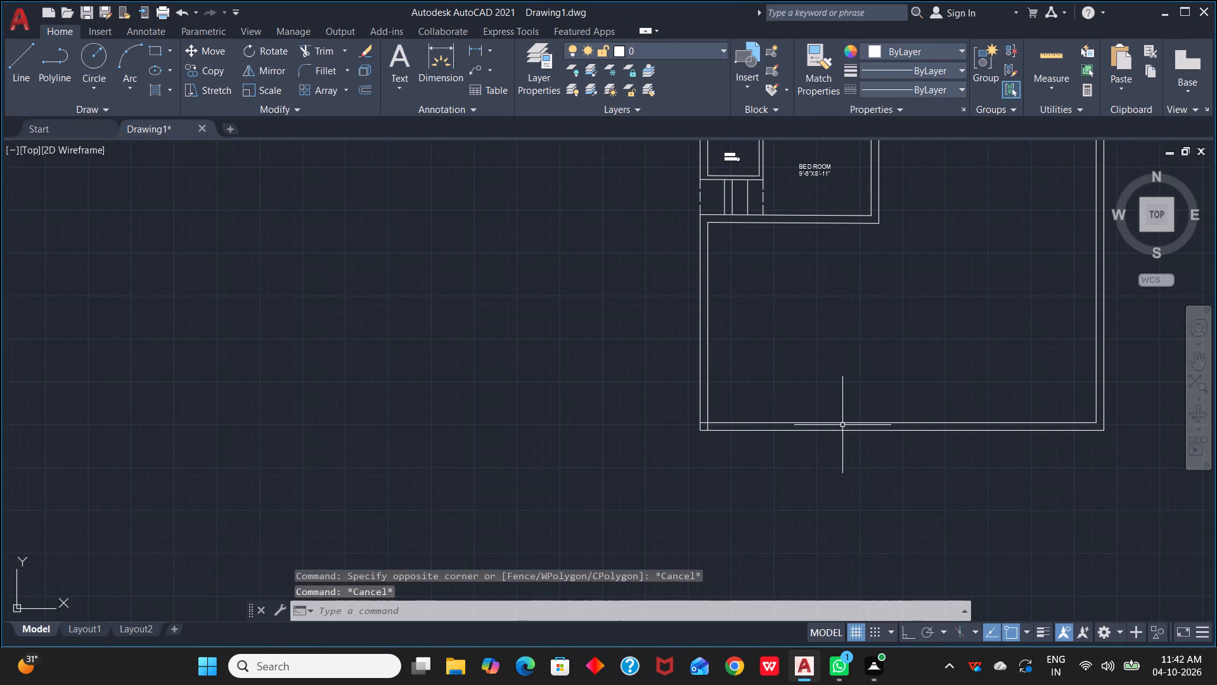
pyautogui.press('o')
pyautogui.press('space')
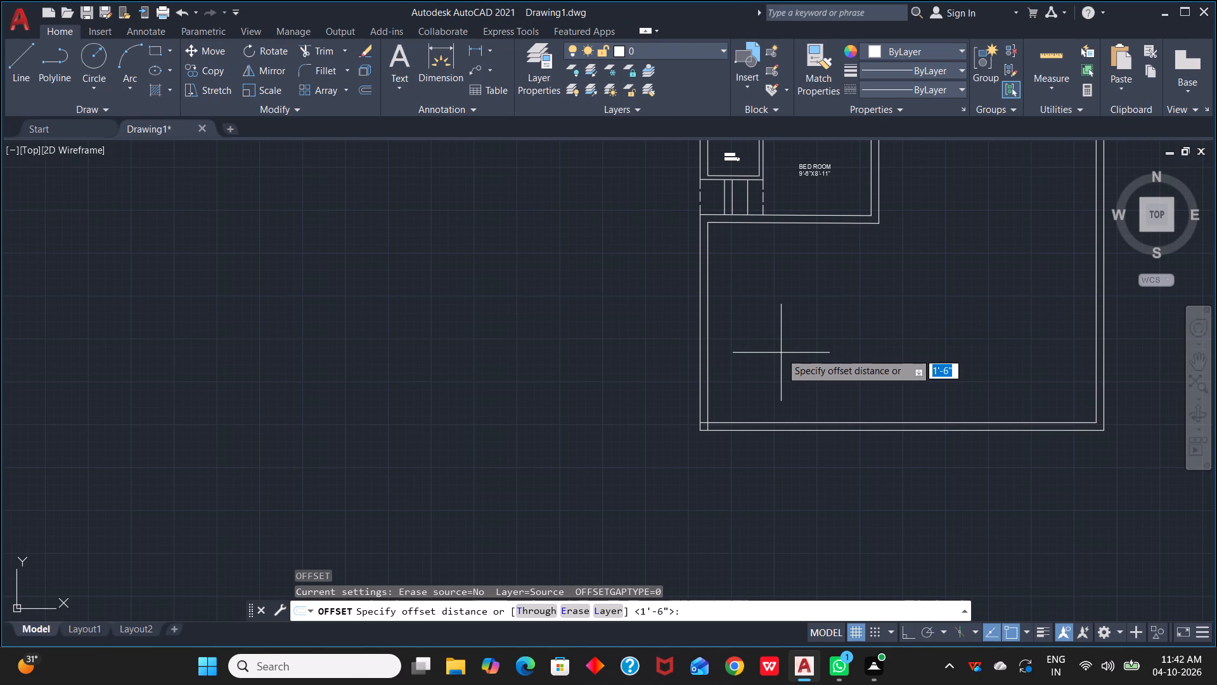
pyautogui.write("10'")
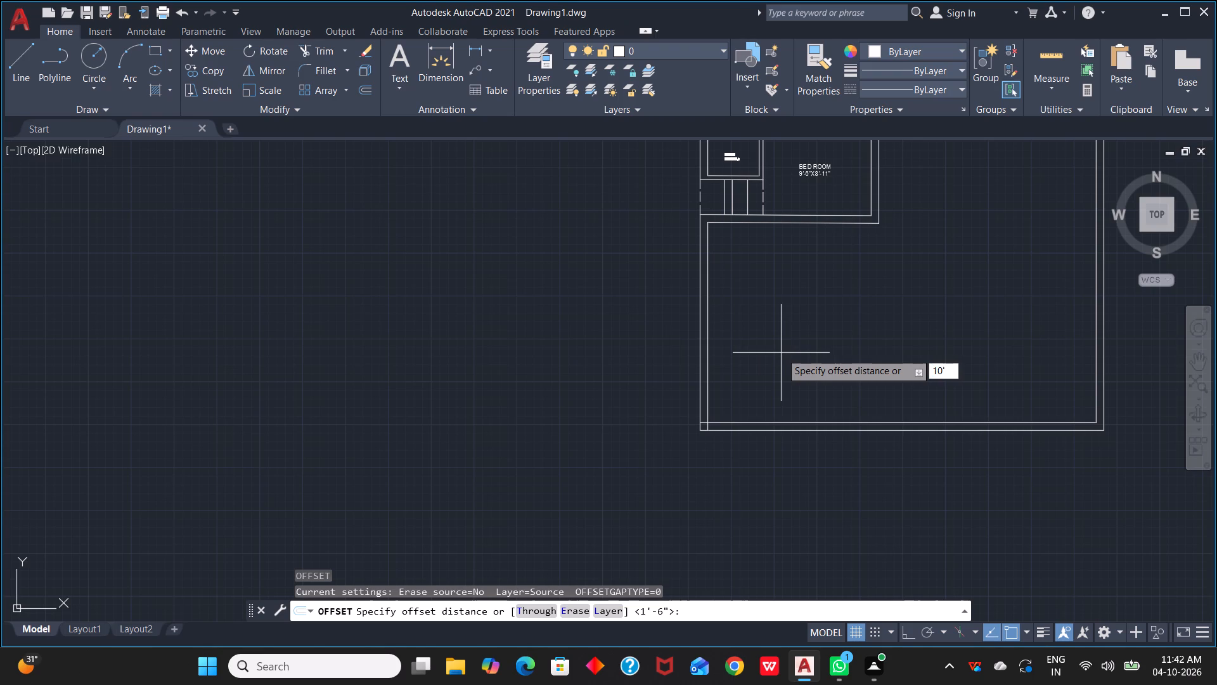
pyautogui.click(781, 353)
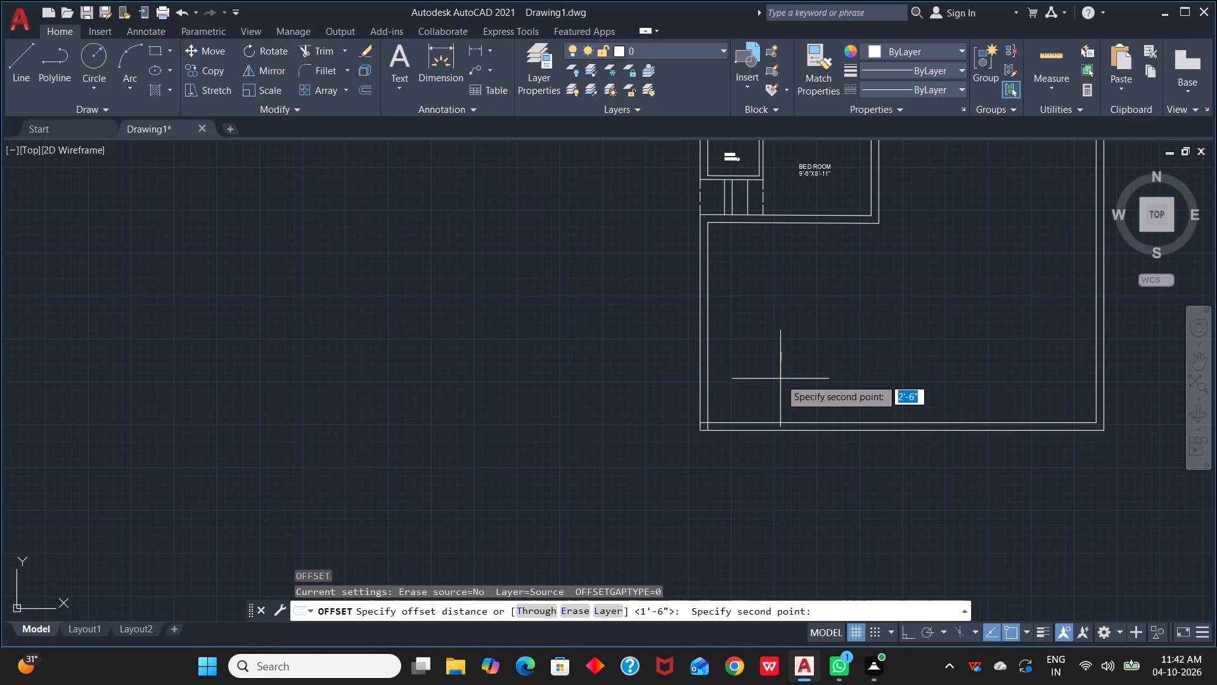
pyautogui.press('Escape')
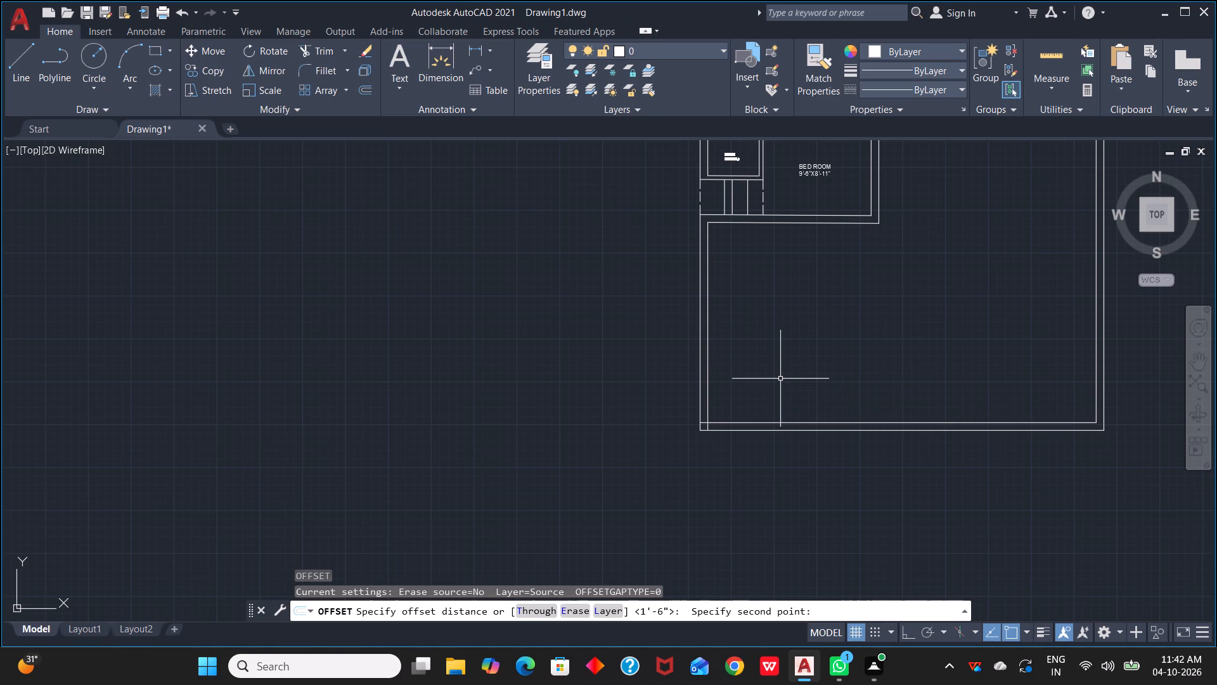
# Offset the empty lower area's left inner wall line 10' inward, and offset the new line another 4.5" to form a partition.
pyautogui.write("O 10'")
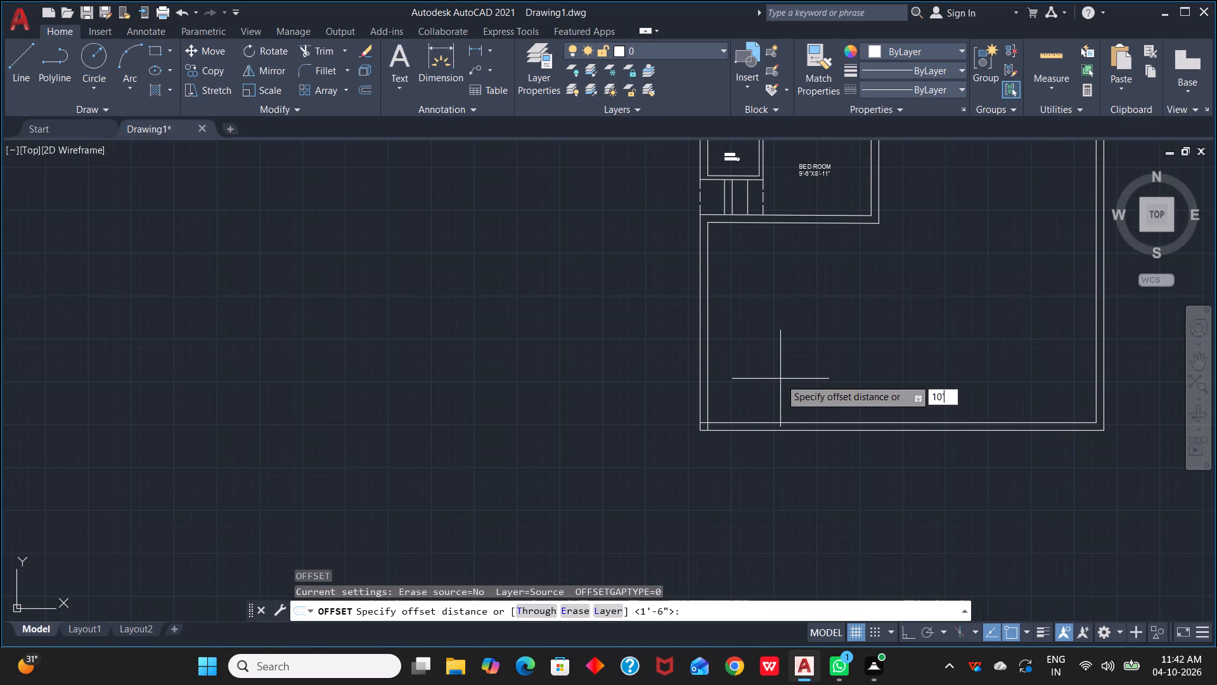
pyautogui.press('space')
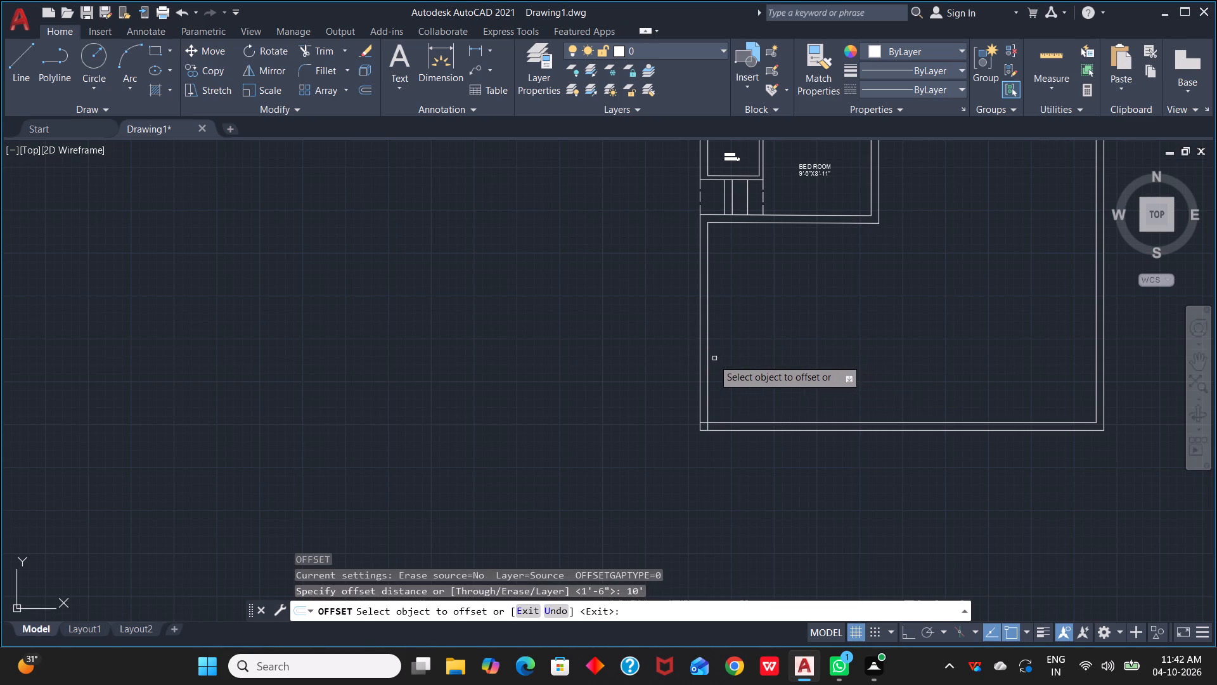
pyautogui.click(707, 361)
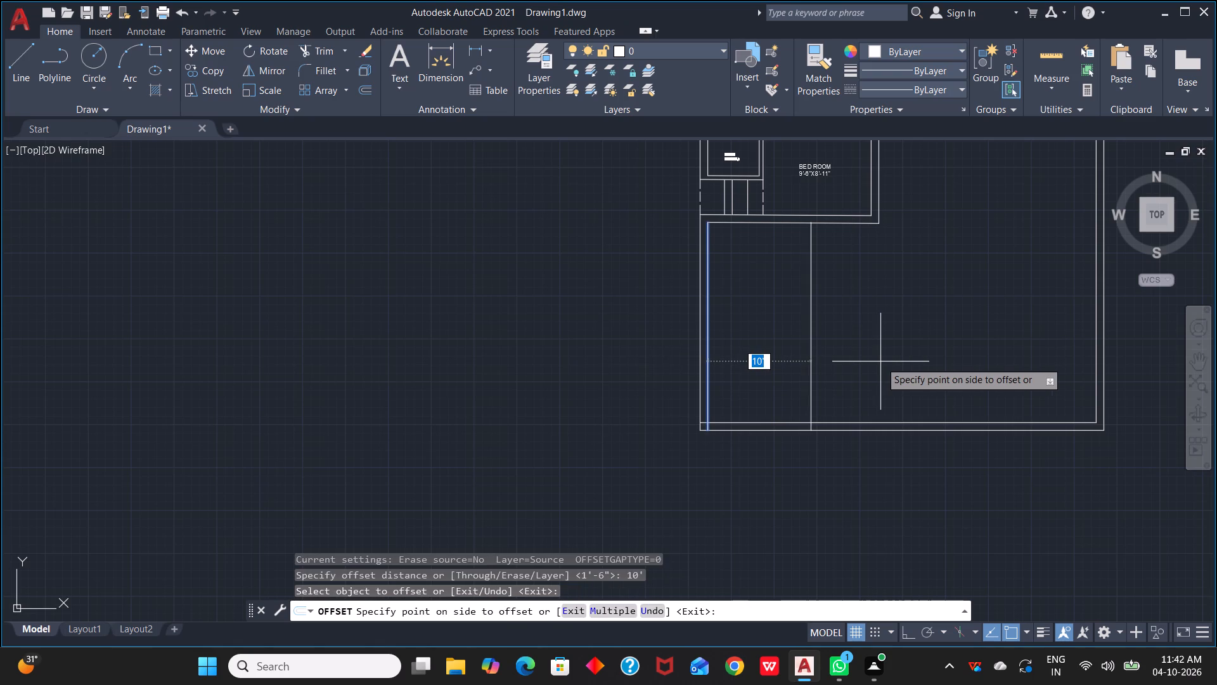
pyautogui.click(880, 362)
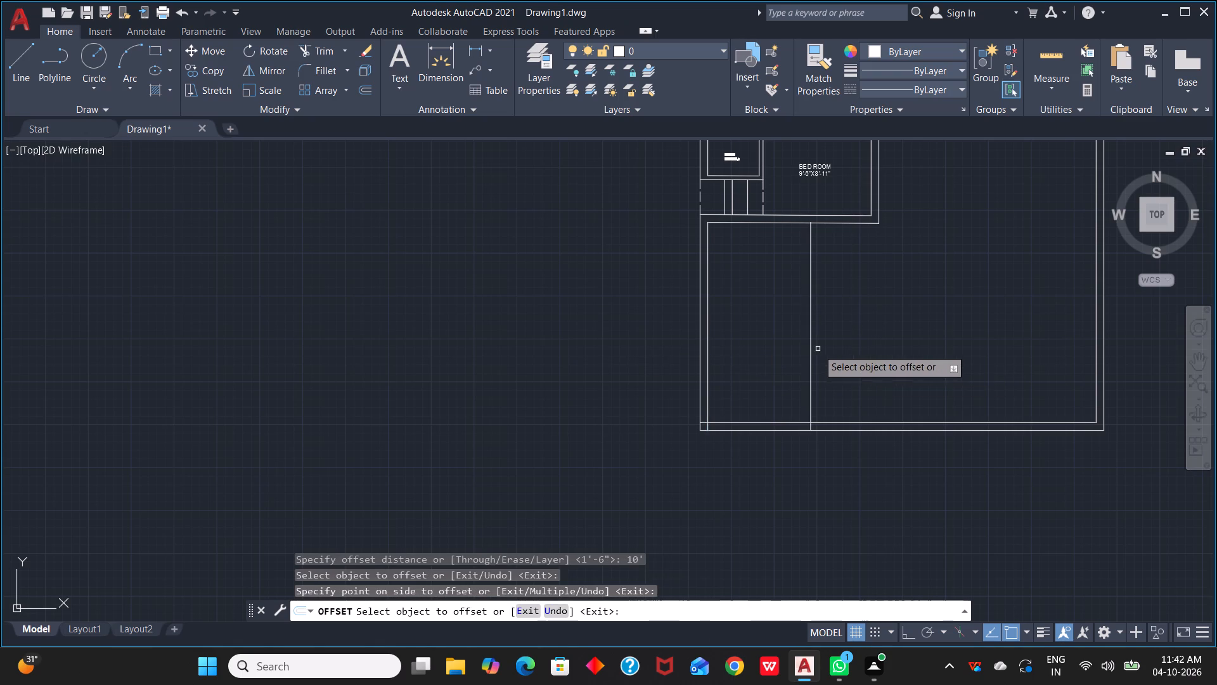
pyautogui.click(810, 346)
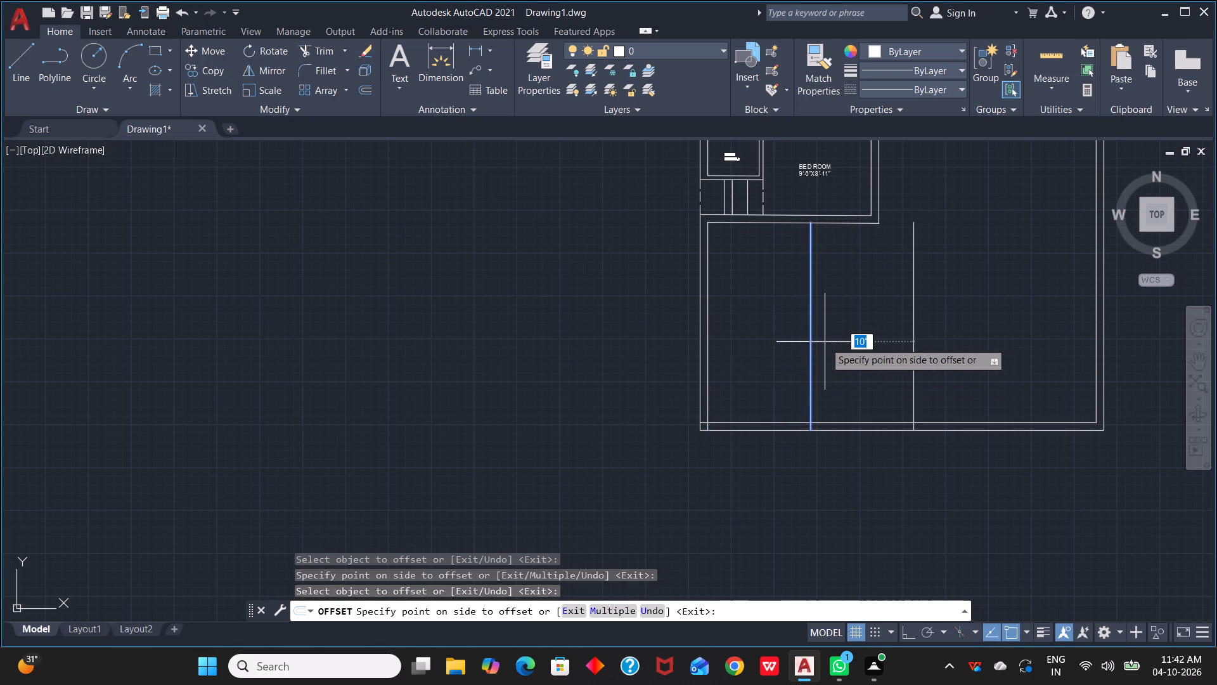
pyautogui.write('4.5"')
pyautogui.press('Return')
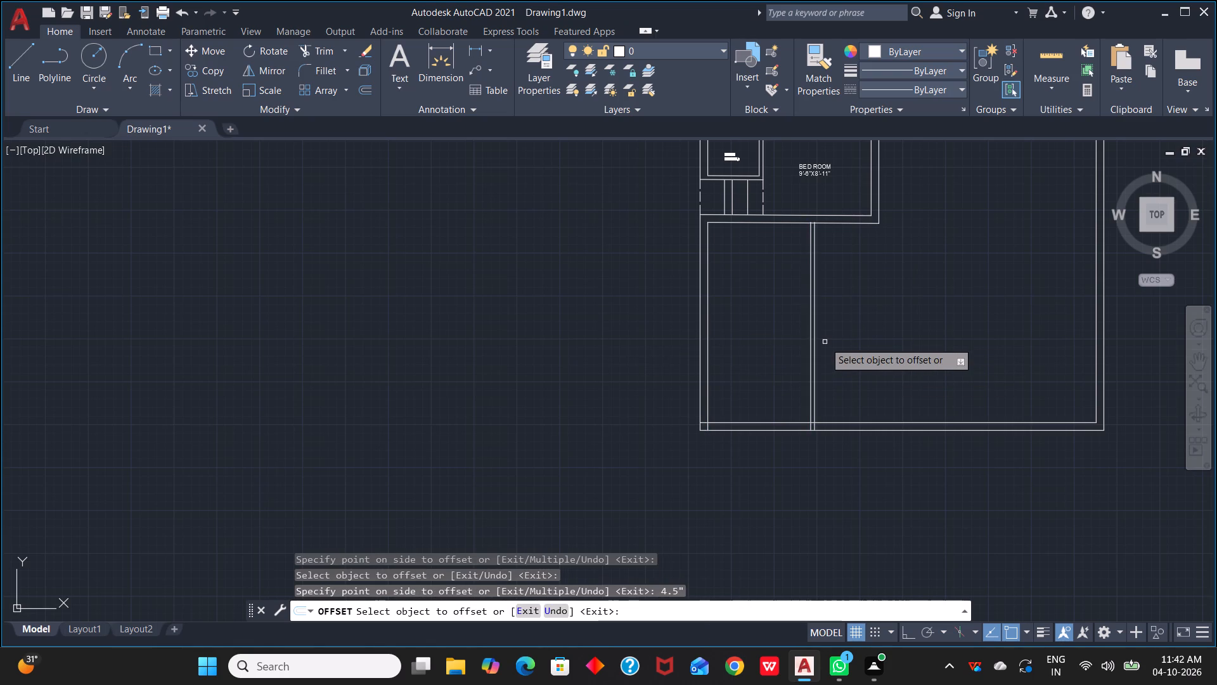
# Offset the empty area's upper wall line 4' downward and its left inner wall line 5' to the right.
pyautogui.click(755, 222)
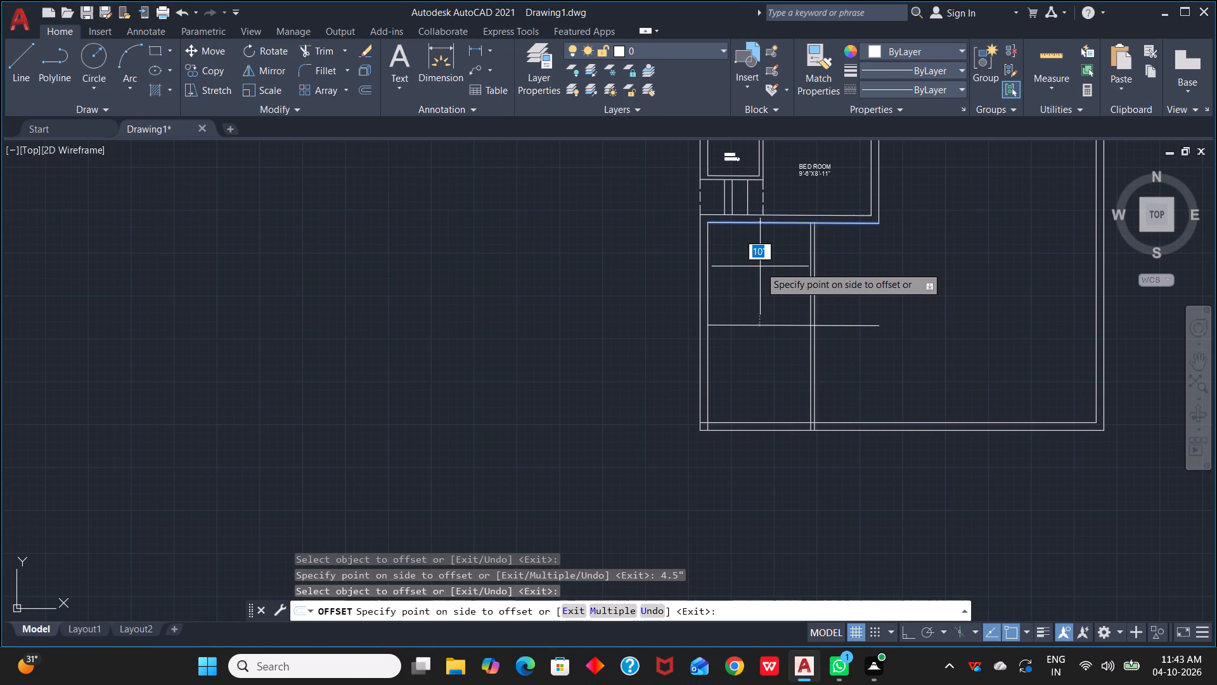
pyautogui.press('4')
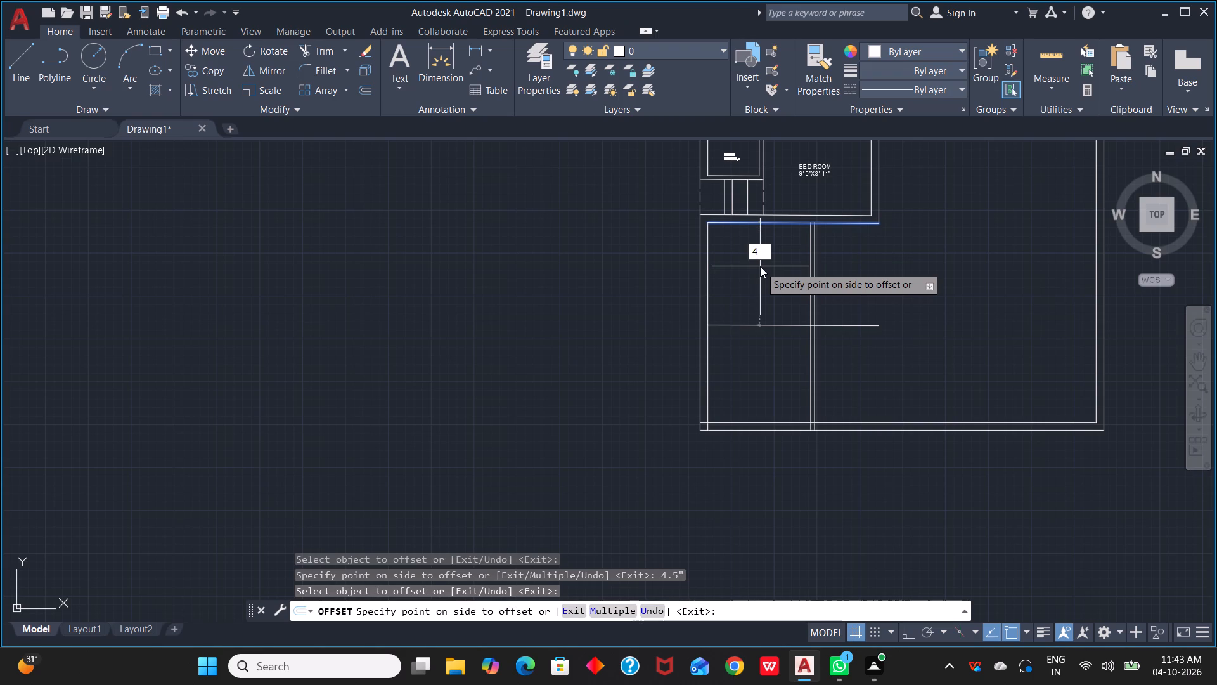
pyautogui.press("'")
pyautogui.press('Return')
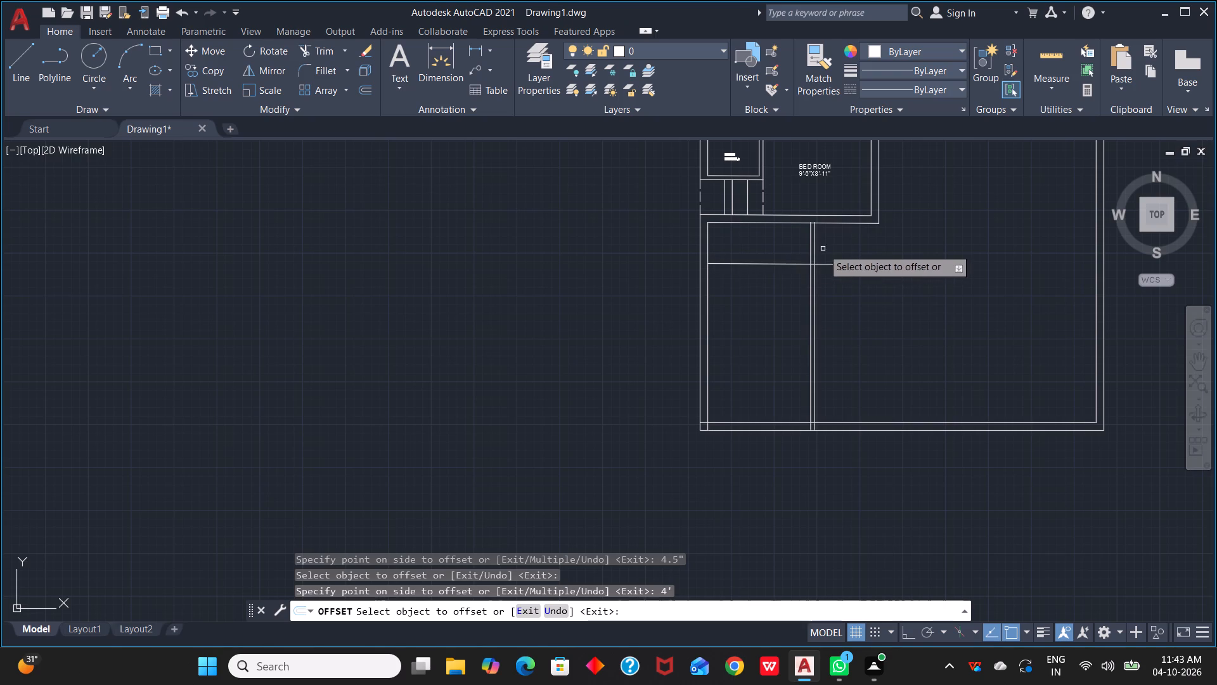
pyautogui.click(707, 240)
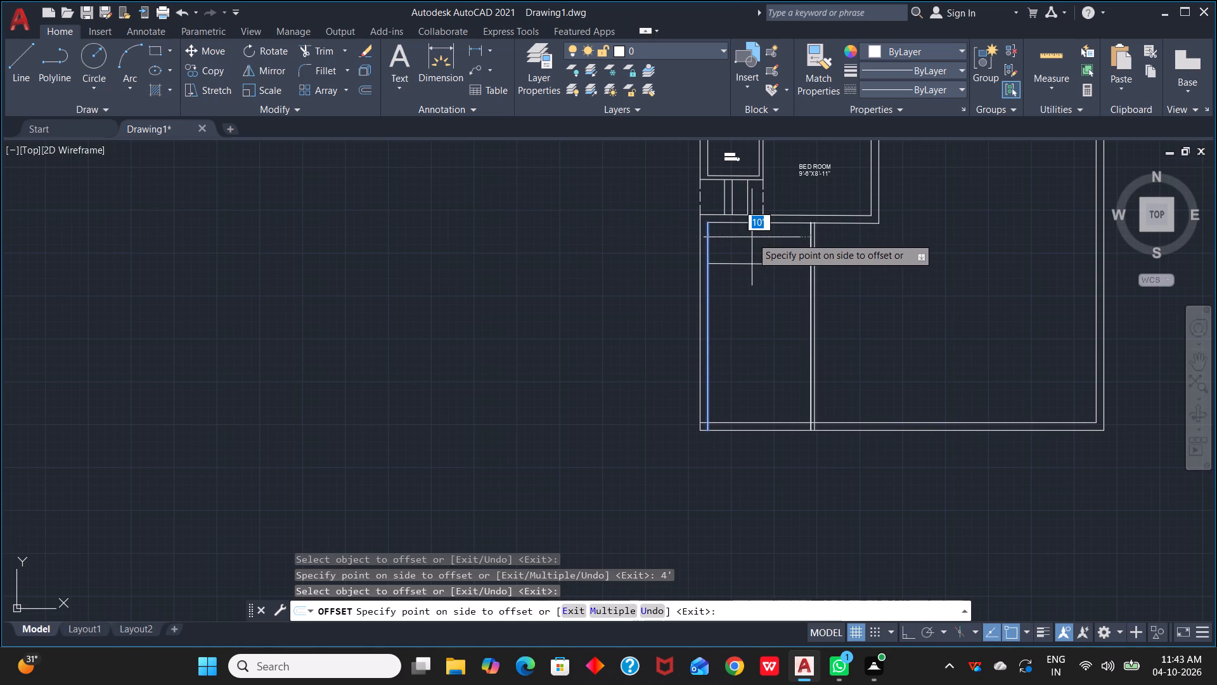
pyautogui.press('5')
pyautogui.press("'")
pyautogui.press('Return')
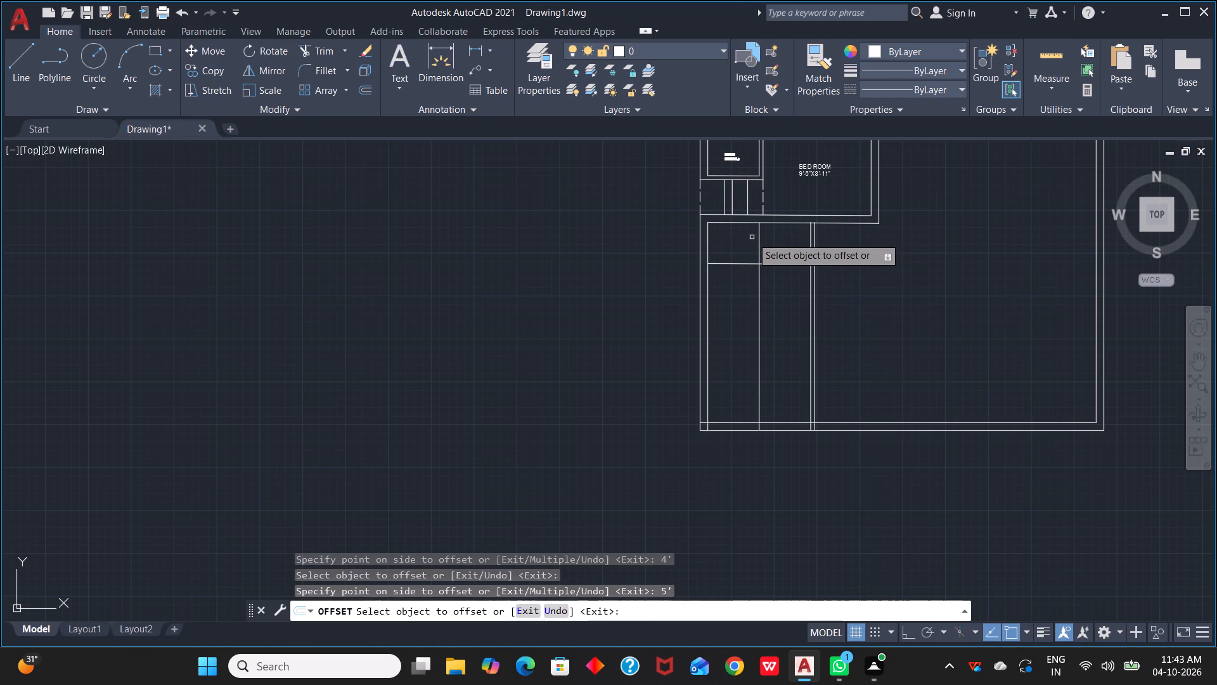
# Offset the new 5' vertical line and 4' horizontal line by 4.5" each to give the small room's partitions thickness.
pyautogui.scroll(1, 774, 285)
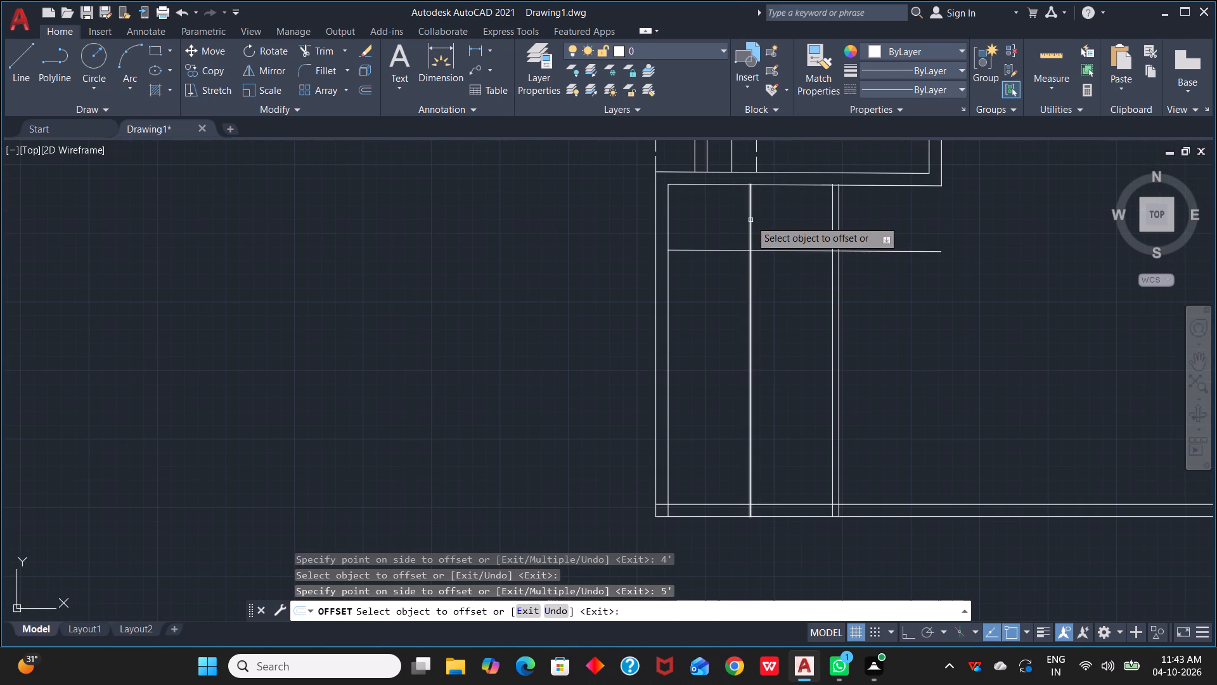
pyautogui.click(750, 220)
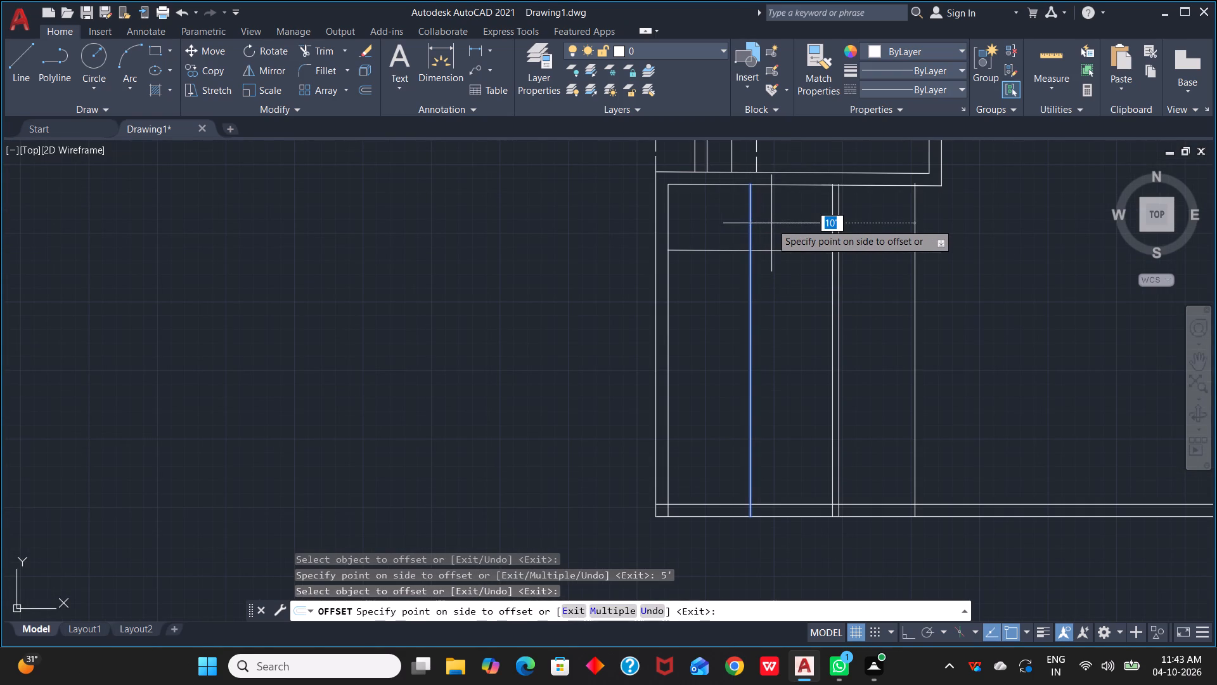
pyautogui.write('4.5')
pyautogui.hotkey('shift', '"')
pyautogui.press('Return')
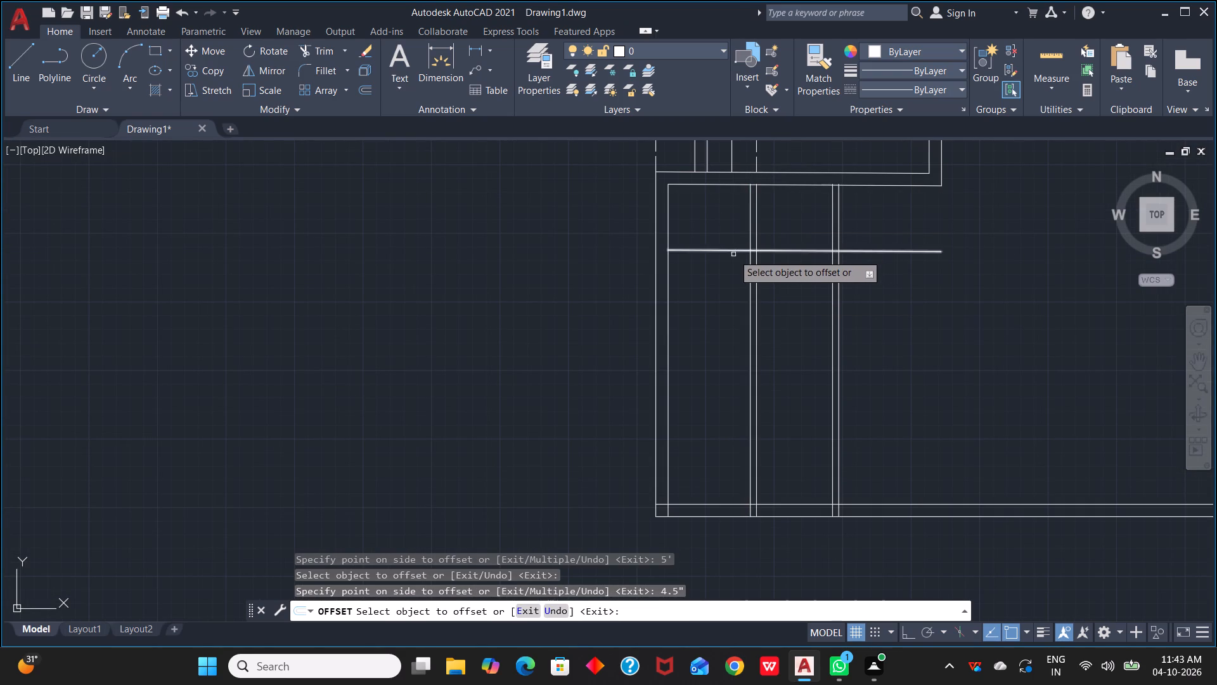
pyautogui.click(733, 251)
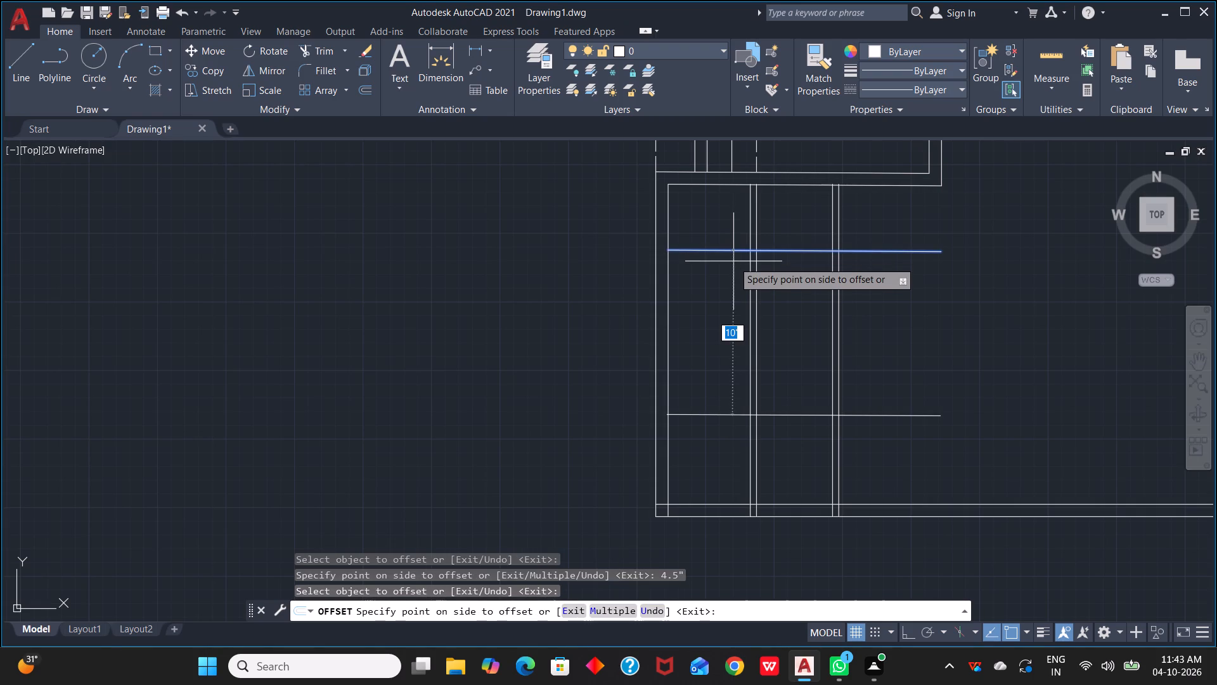
pyautogui.write('4.5"')
pyautogui.press('Return')
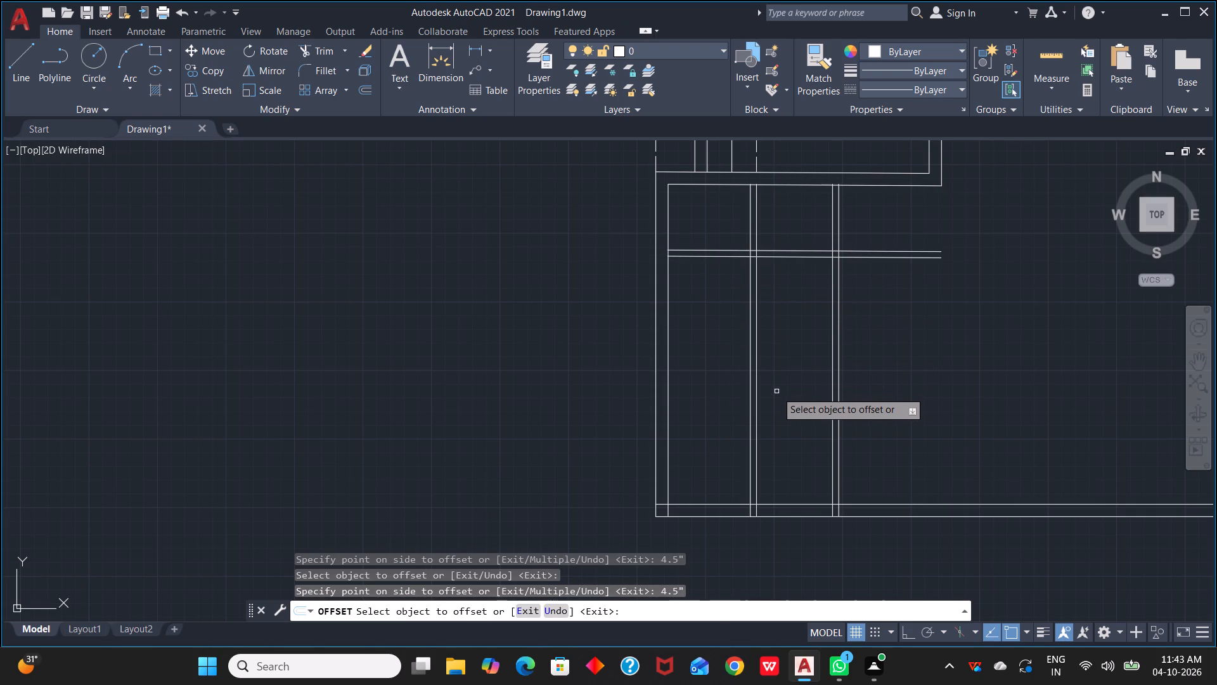
pyautogui.press('Escape')
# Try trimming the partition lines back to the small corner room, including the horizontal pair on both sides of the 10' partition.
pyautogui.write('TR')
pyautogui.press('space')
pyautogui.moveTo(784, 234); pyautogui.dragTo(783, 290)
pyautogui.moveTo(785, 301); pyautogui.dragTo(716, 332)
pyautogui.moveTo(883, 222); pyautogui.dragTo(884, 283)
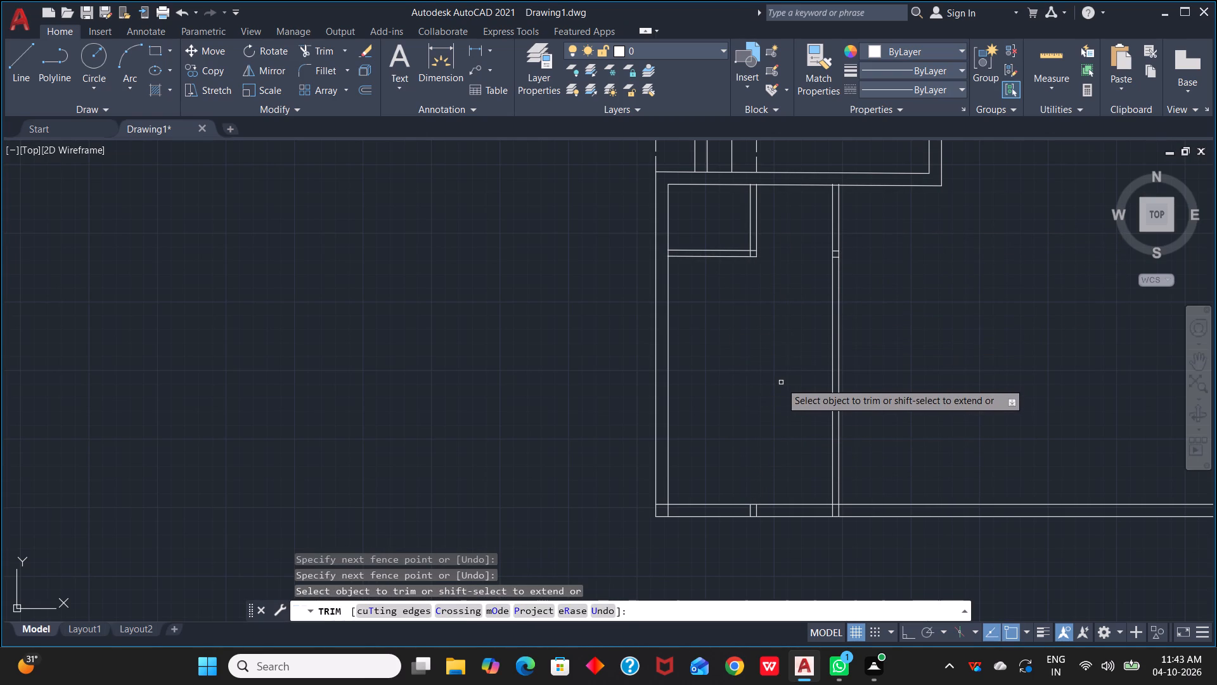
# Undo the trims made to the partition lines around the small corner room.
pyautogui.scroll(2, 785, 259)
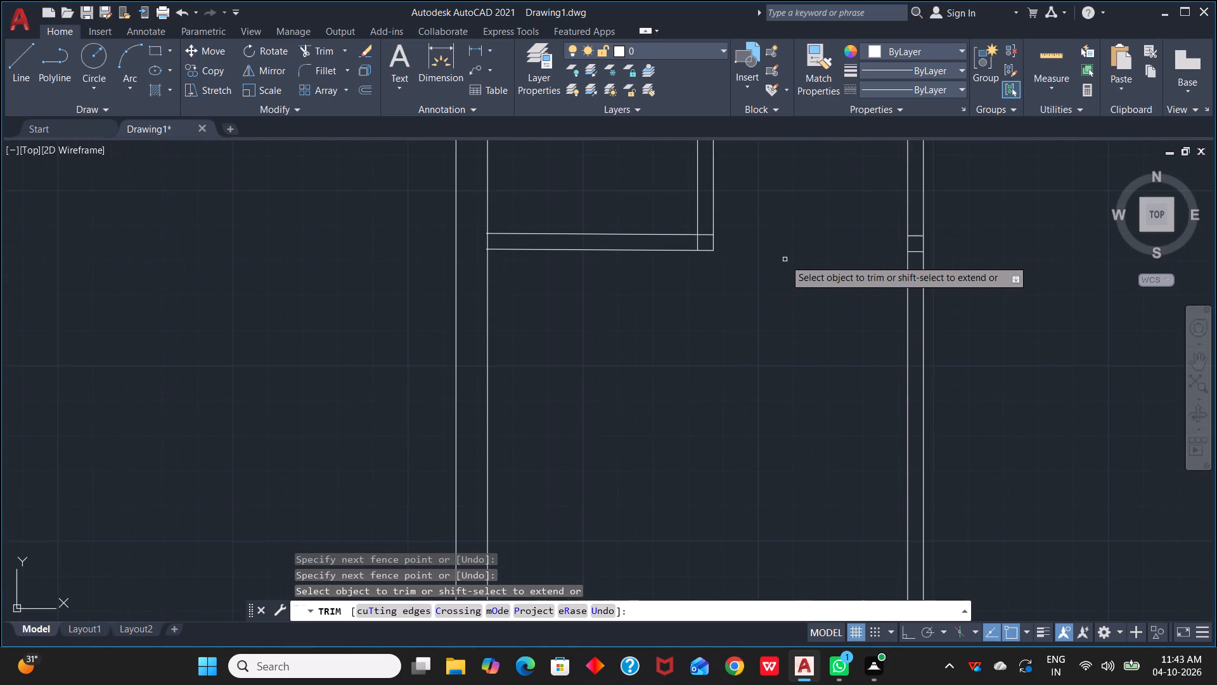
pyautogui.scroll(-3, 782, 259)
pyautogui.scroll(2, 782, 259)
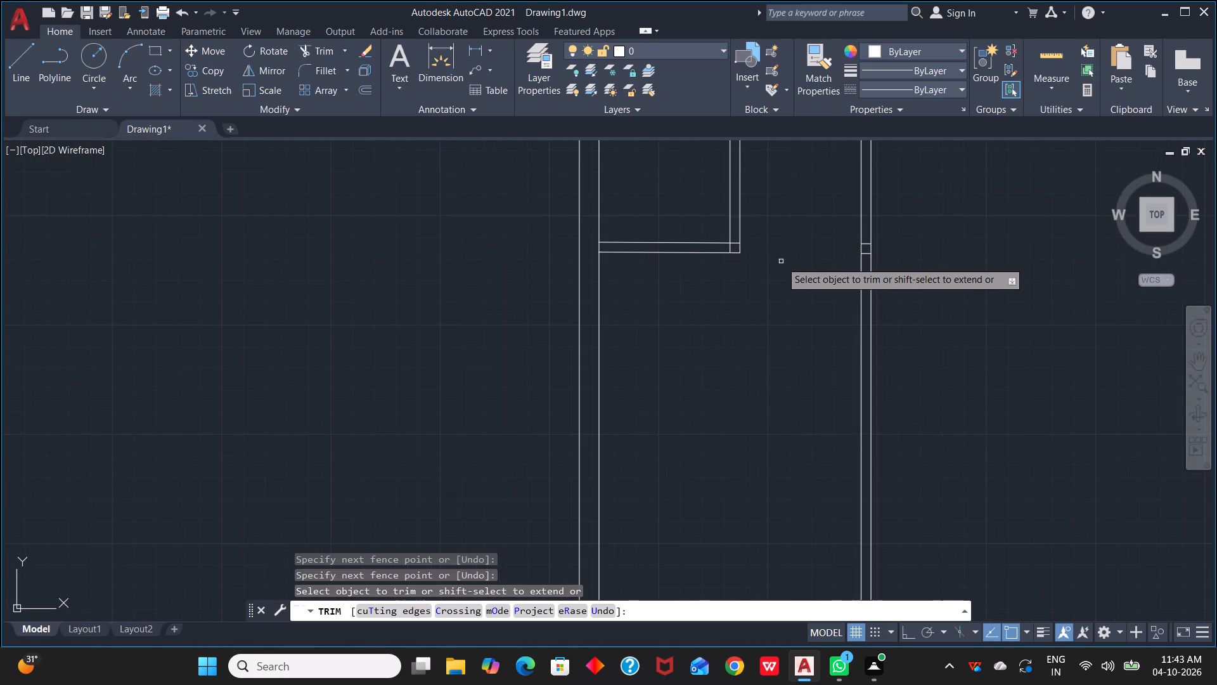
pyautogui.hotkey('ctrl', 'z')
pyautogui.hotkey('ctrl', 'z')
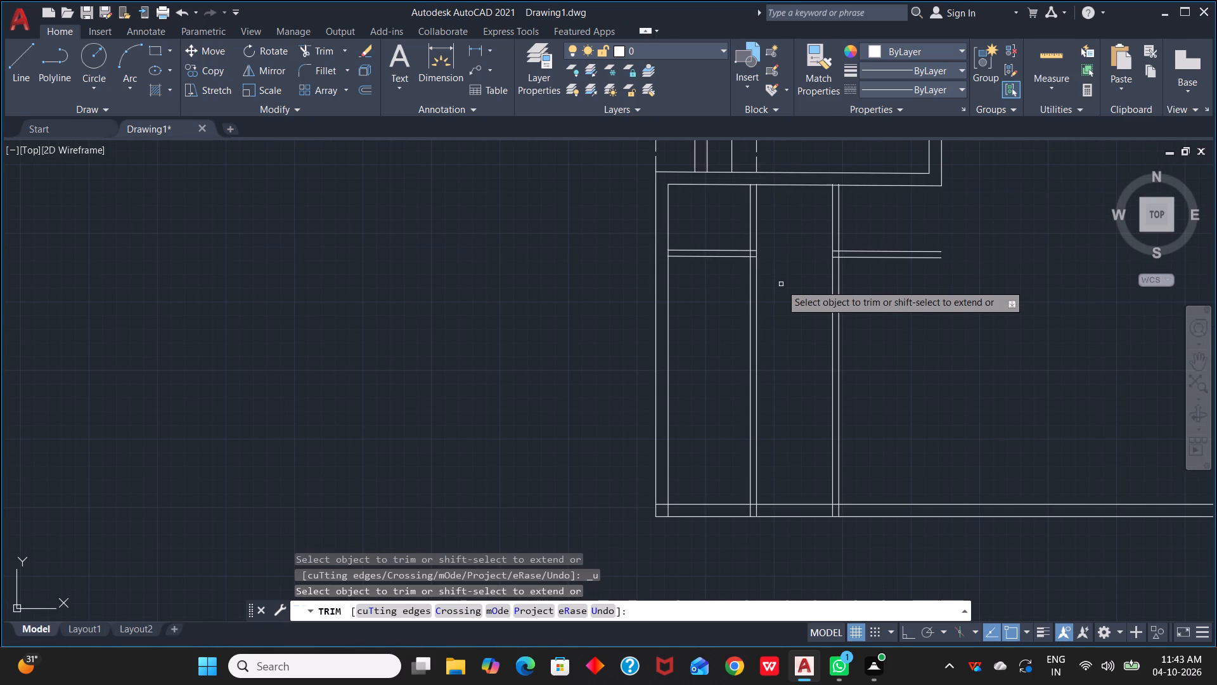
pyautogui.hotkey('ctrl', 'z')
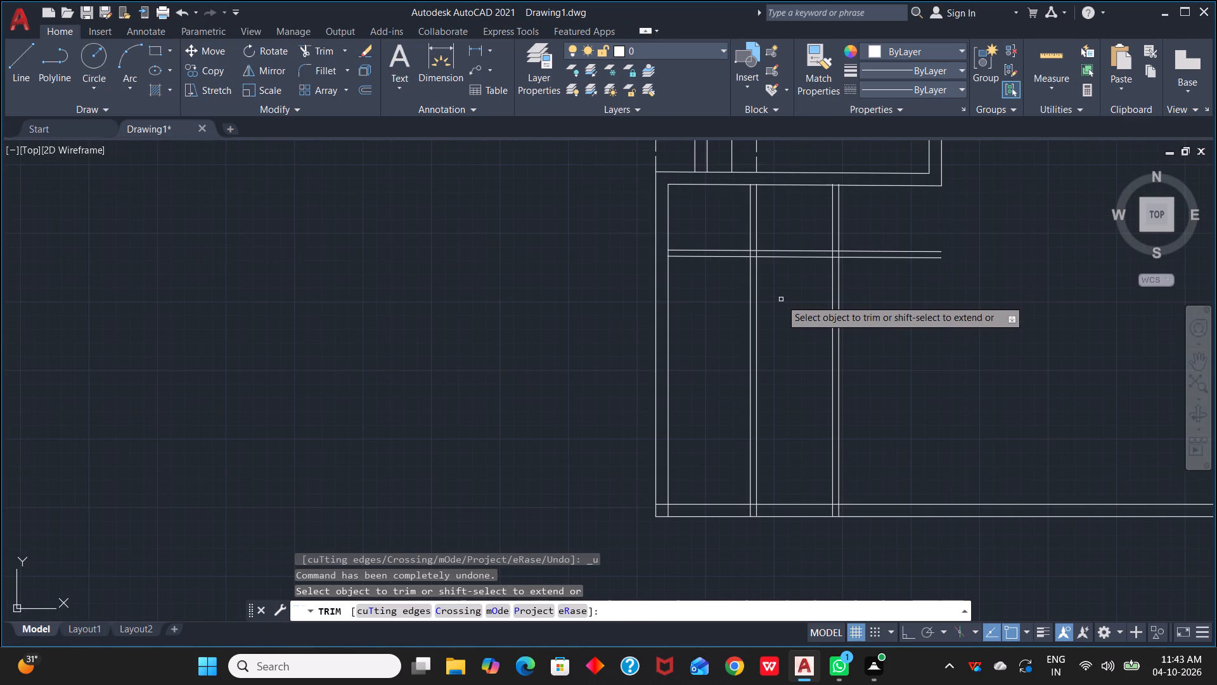
# Trim the vertical partition pair at 5' below the horizontal partition, keeping its upper part.
pyautogui.write('TR')
pyautogui.press('space')
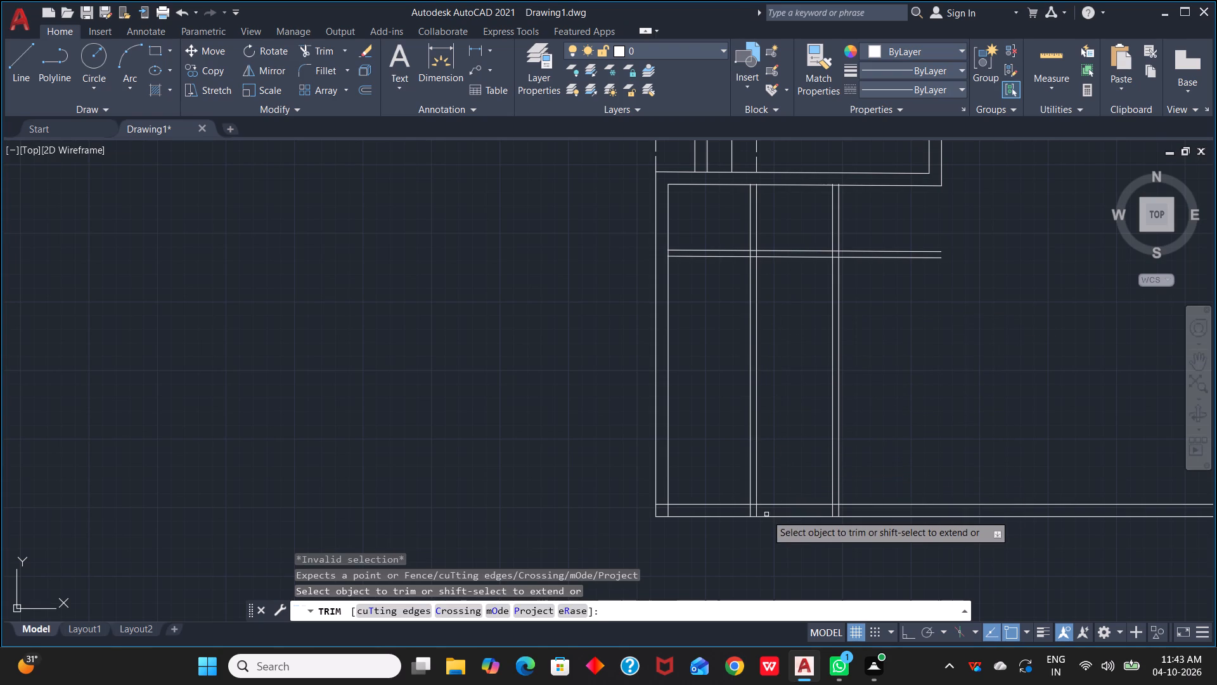
pyautogui.moveTo(721, 473); pyautogui.dragTo(754, 472)
pyautogui.click(776, 468)
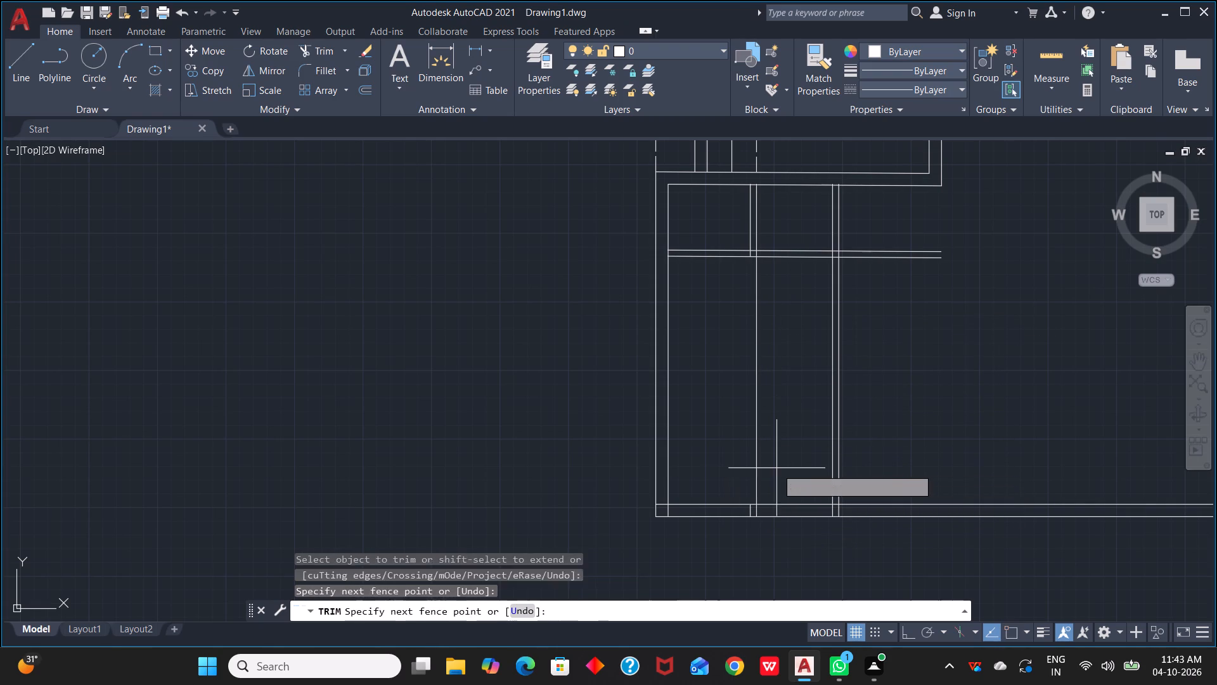
pyautogui.moveTo(766, 467); pyautogui.dragTo(749, 467)
pyautogui.click(756, 462)
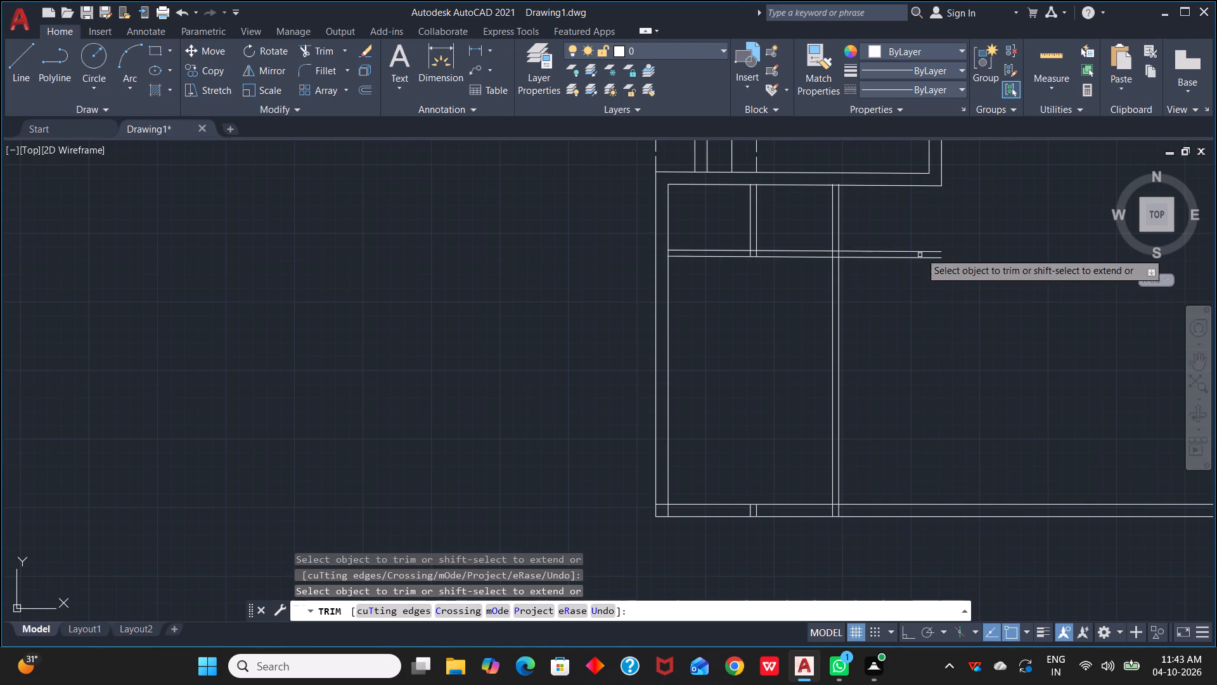
# Trim the horizontal partition pair where it extends beyond the outer face of the 10' vertical partition.
pyautogui.click(904, 248)
pyautogui.moveTo(908, 240); pyautogui.dragTo(899, 318)
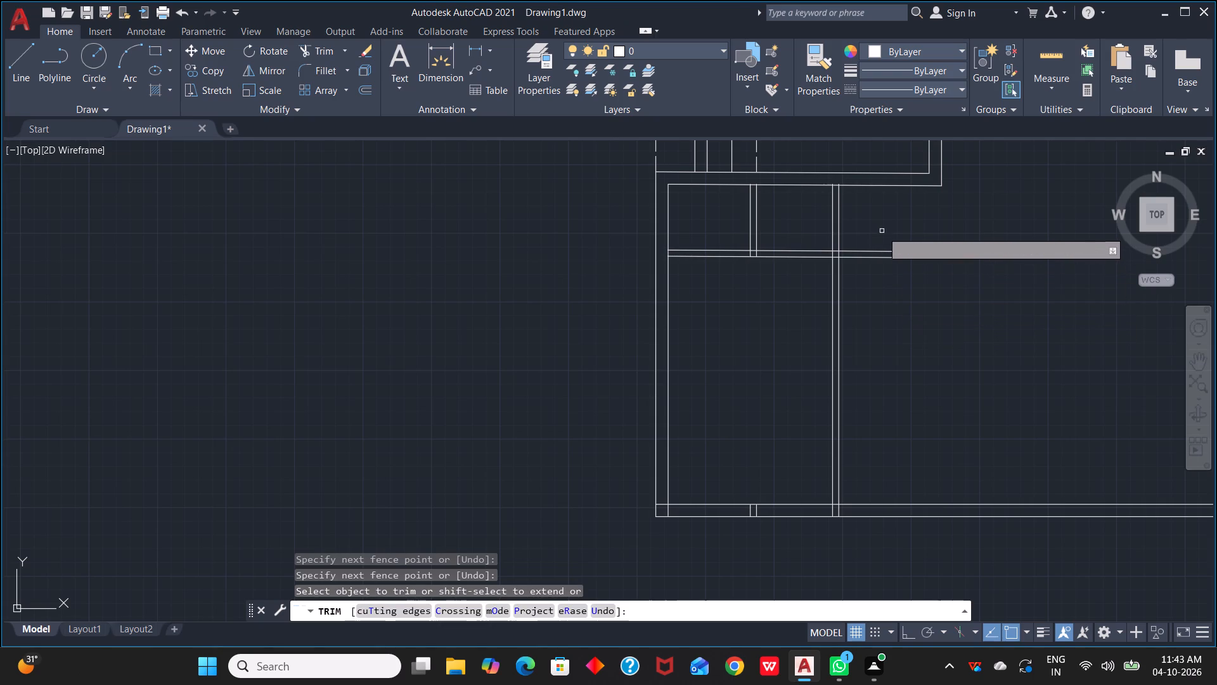
pyautogui.moveTo(881, 230); pyautogui.dragTo(887, 258)
pyautogui.click(891, 294)
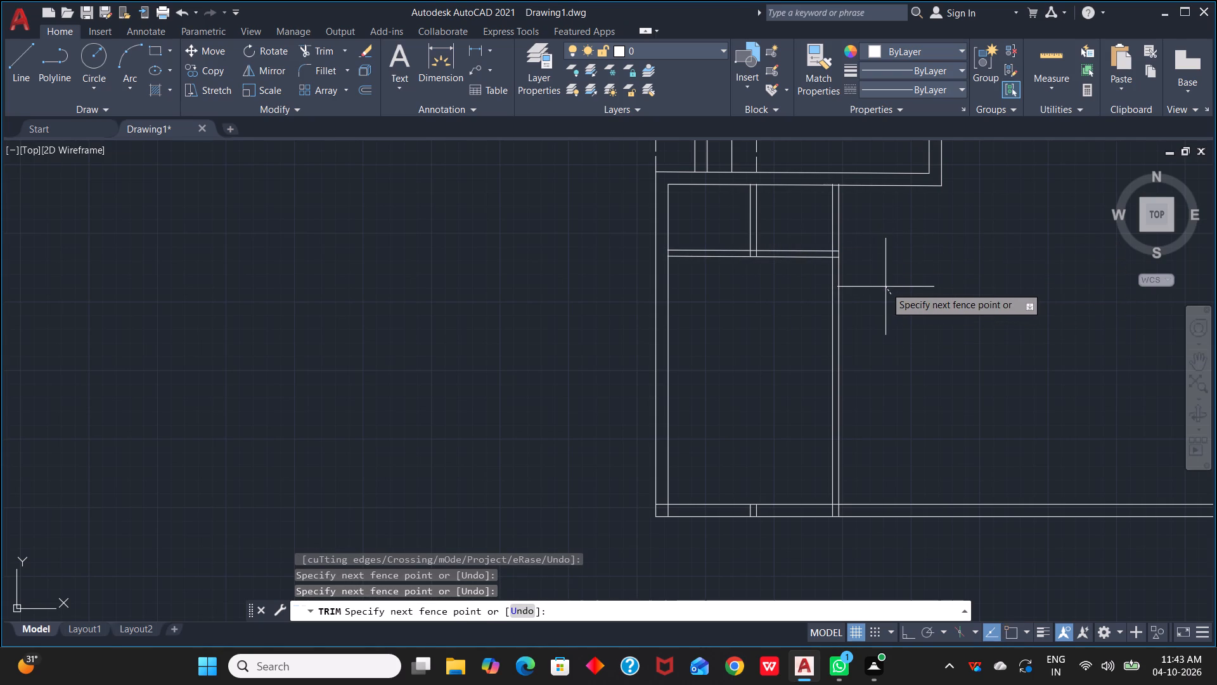
# Trim away both lines of the horizontal partition pair between the 5' vertical partition and the 10' vertical partition.
pyautogui.press('Escape')
pyautogui.scroll(4, 758, 272)
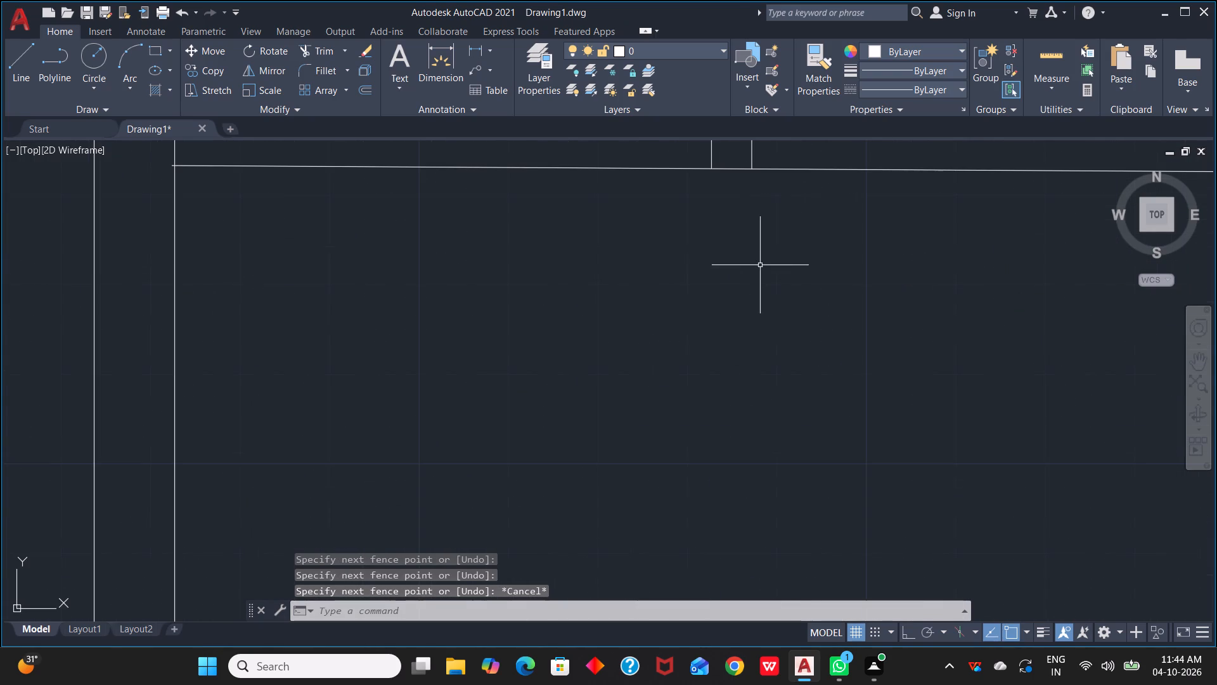
pyautogui.scroll(-2, 820, 219)
pyautogui.moveTo(821, 221); pyautogui.dragTo(815, 334, button='middle')
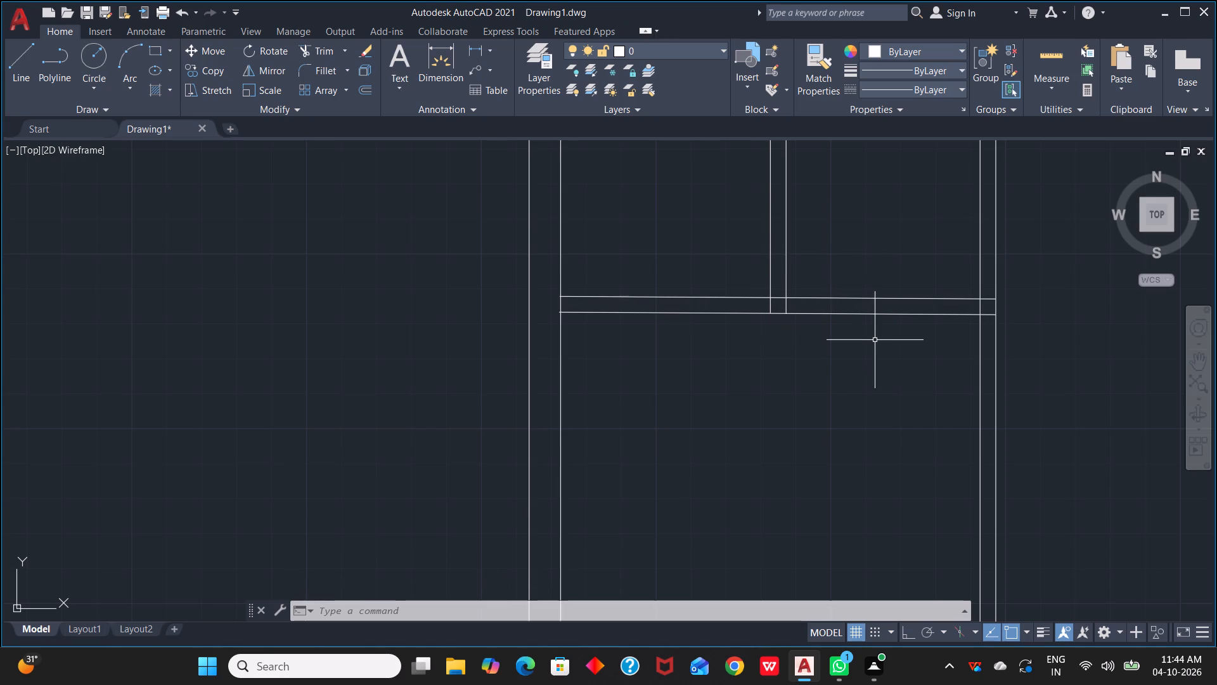
pyautogui.press('Escape')
pyautogui.press('t')
pyautogui.press('r')
pyautogui.press('space')
pyautogui.moveTo(875, 242); pyautogui.dragTo(875, 251)
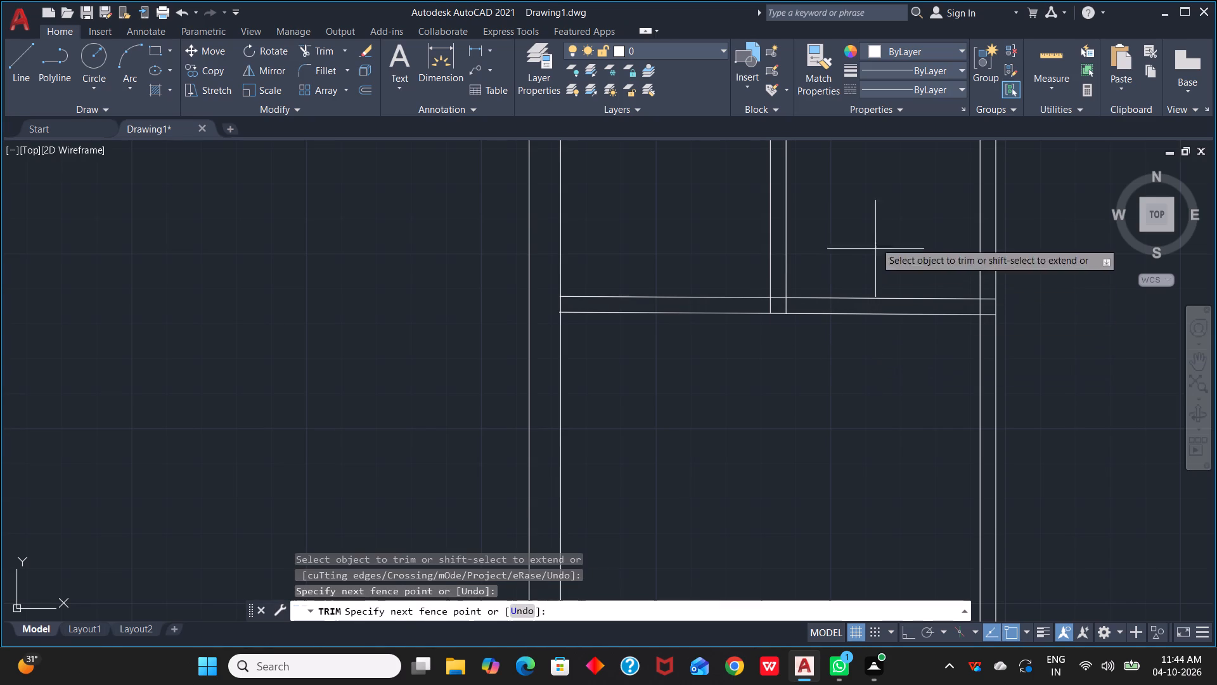
pyautogui.moveTo(875, 251); pyautogui.dragTo(873, 354)
pyautogui.scroll(1, 870, 339)
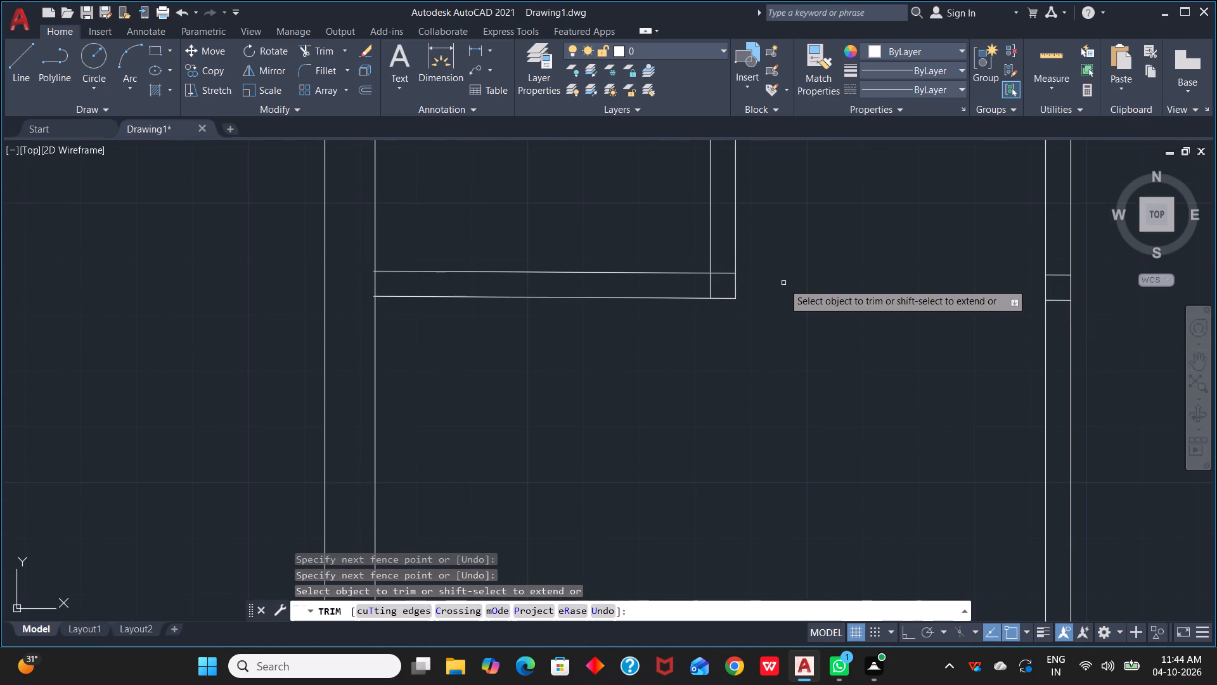
# With Ortho on, draw a horizontal line about 4'-8" long from the upper horizontal line's end to the 10' partition's inner face.
pyautogui.press('l')
pyautogui.press('space')
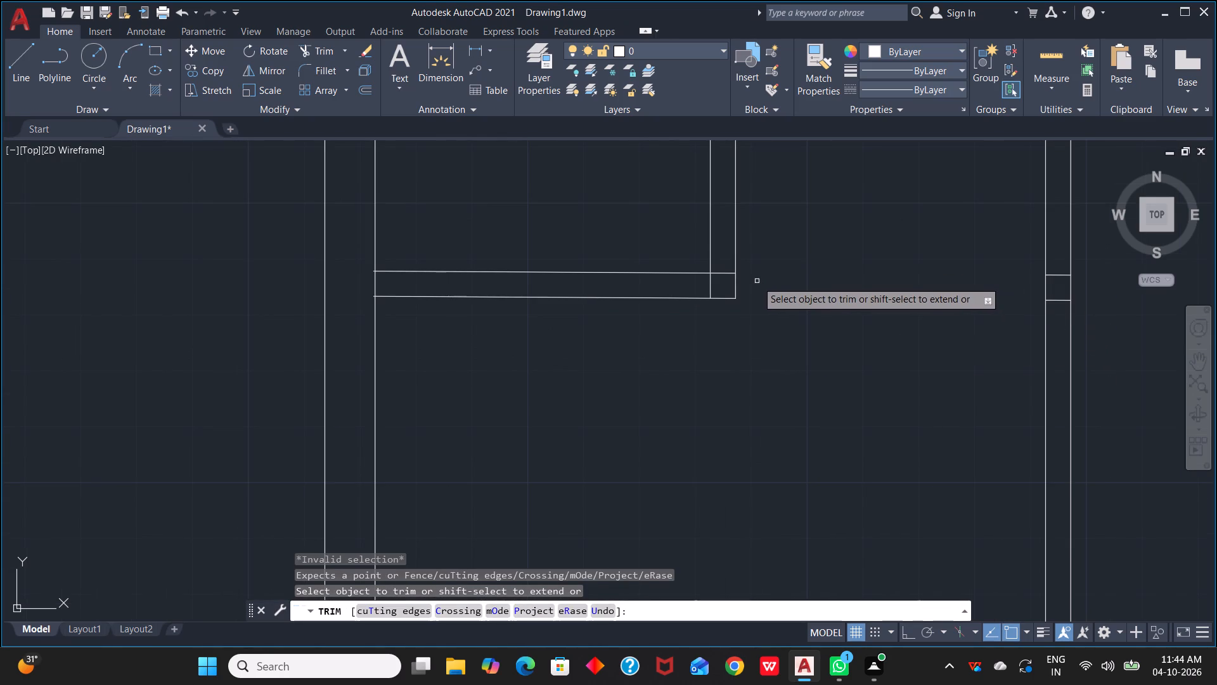
pyautogui.press('Escape')
pyautogui.press('Escape')
pyautogui.write('L')
pyautogui.press('space')
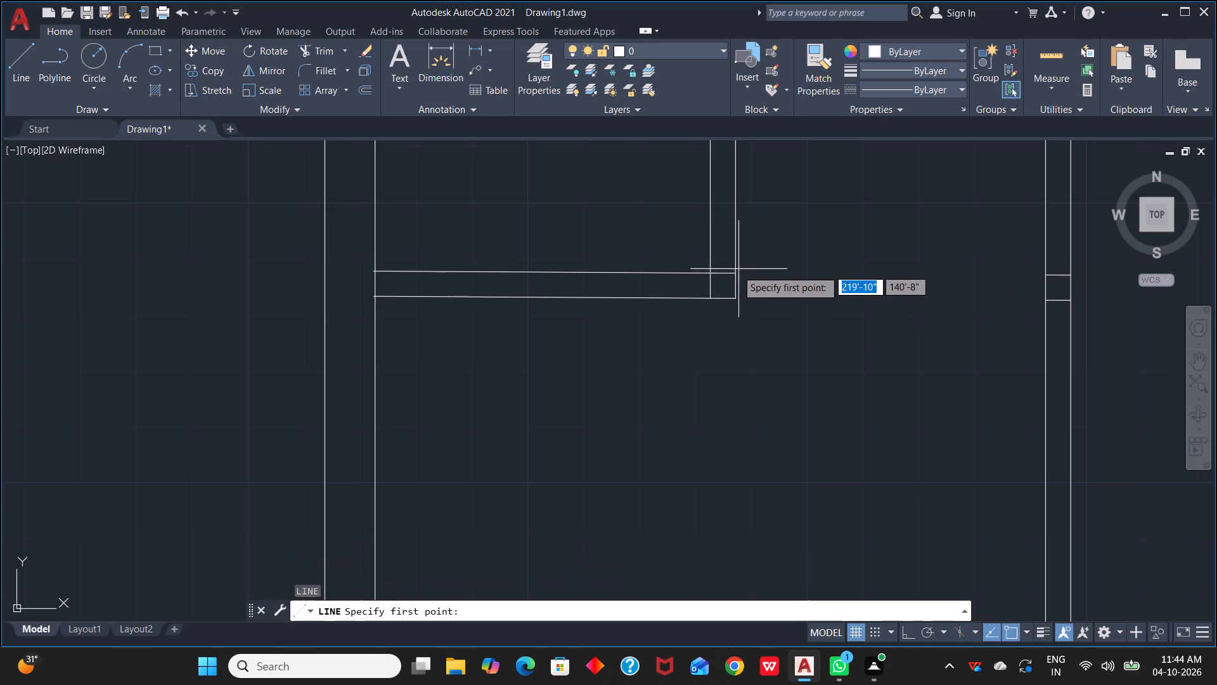
pyautogui.click(733, 271)
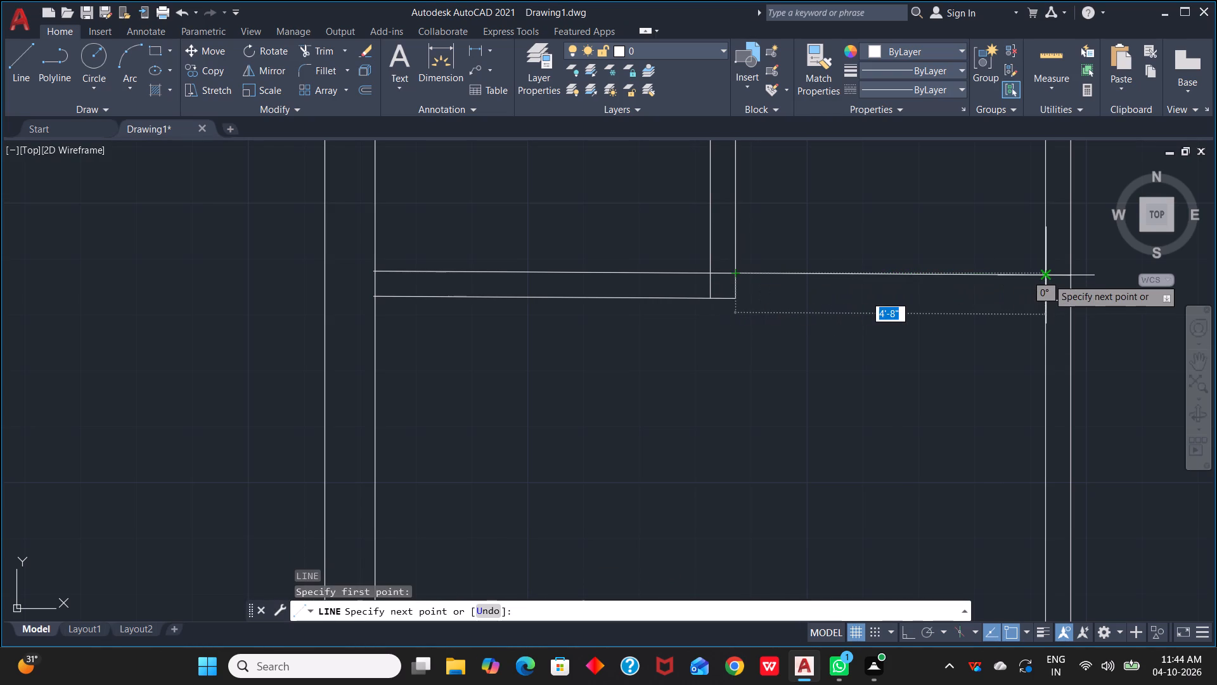
pyautogui.scroll(2, 1048, 278)
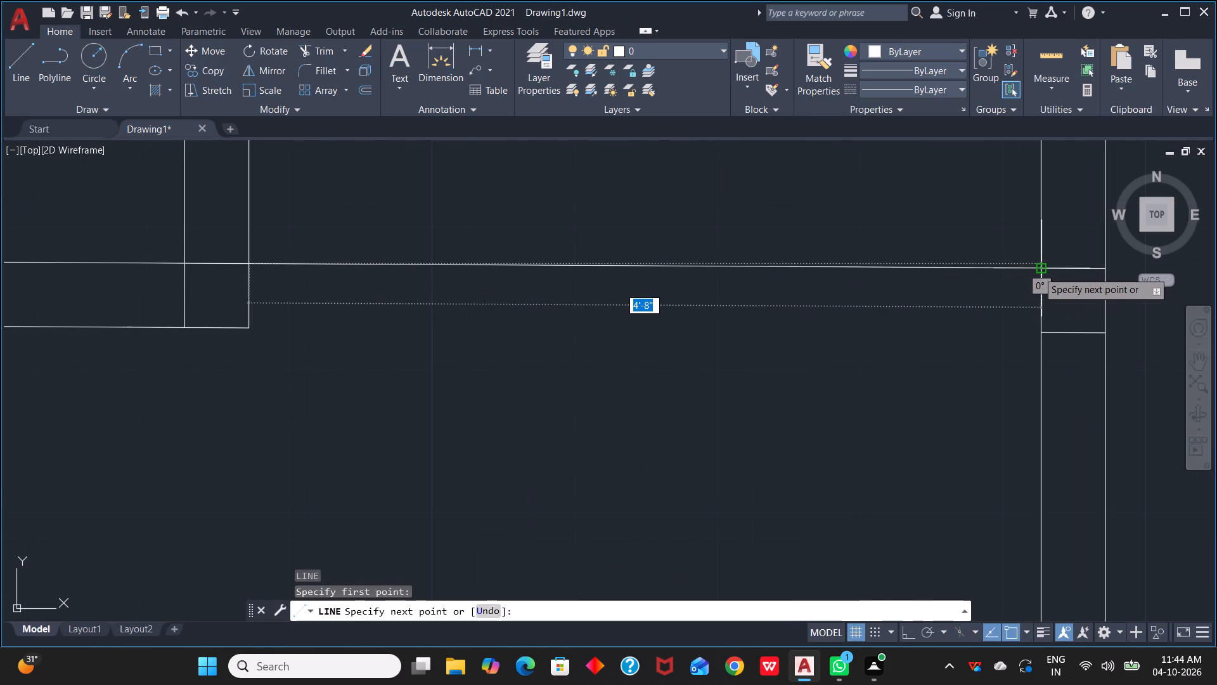
pyautogui.press('F8')
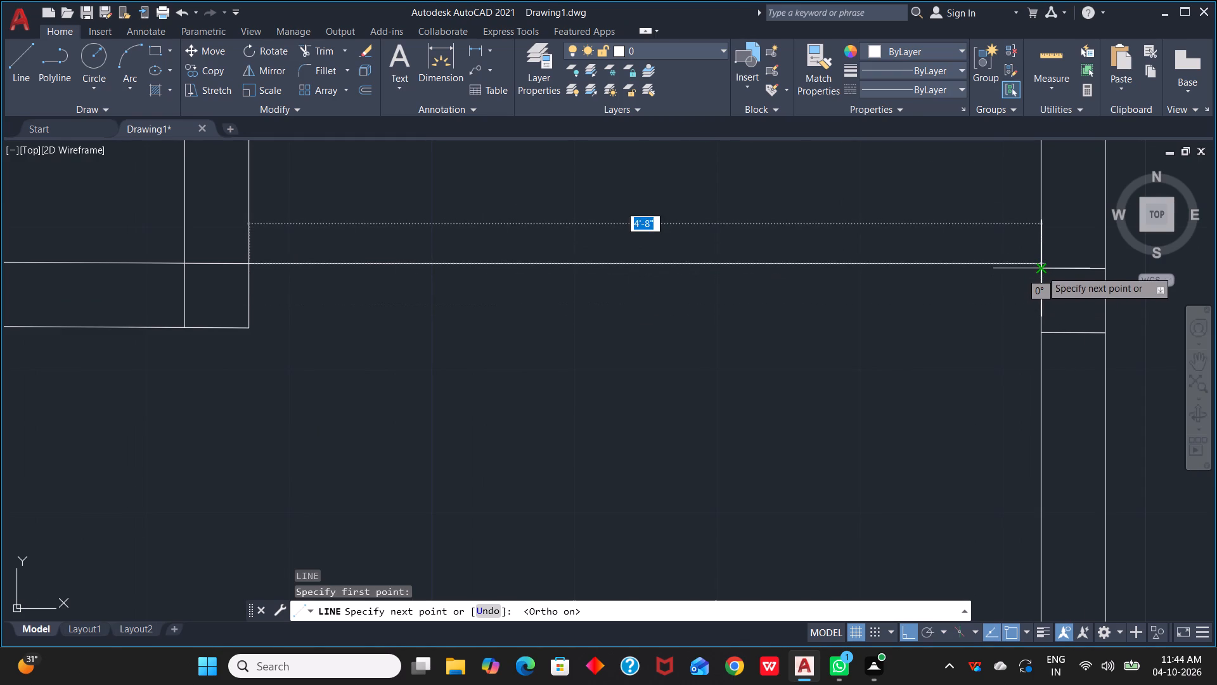
pyautogui.scroll(2, 1041, 266)
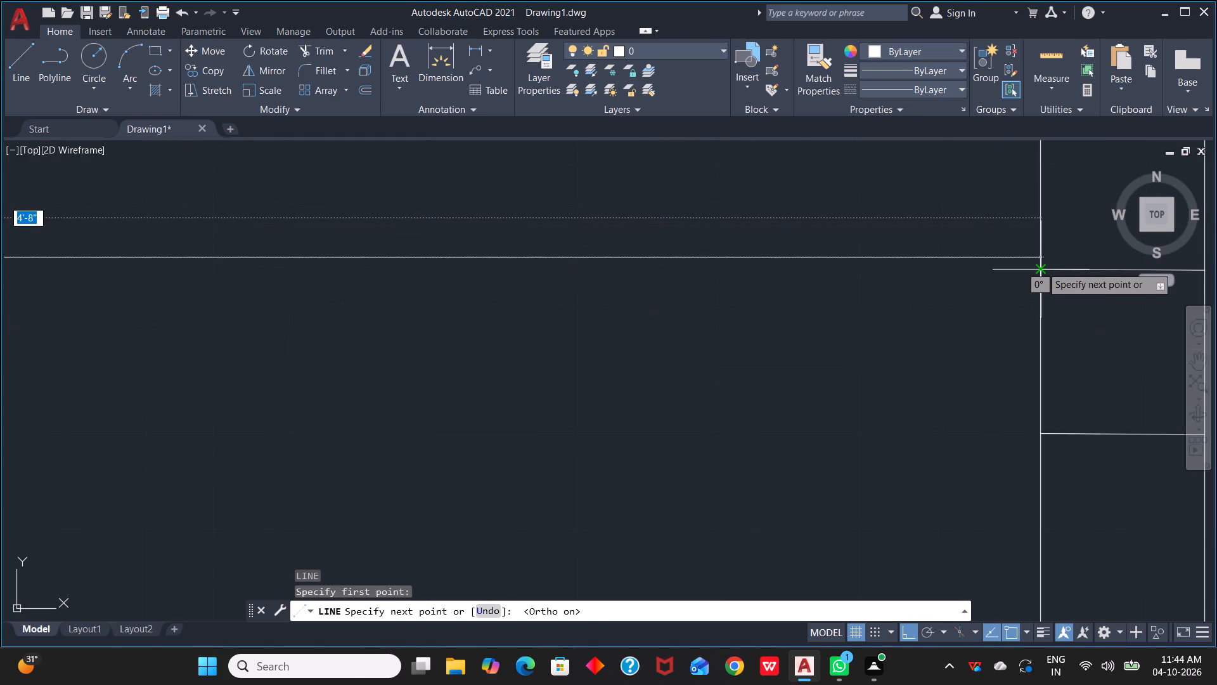
pyautogui.scroll(-2, 1041, 266)
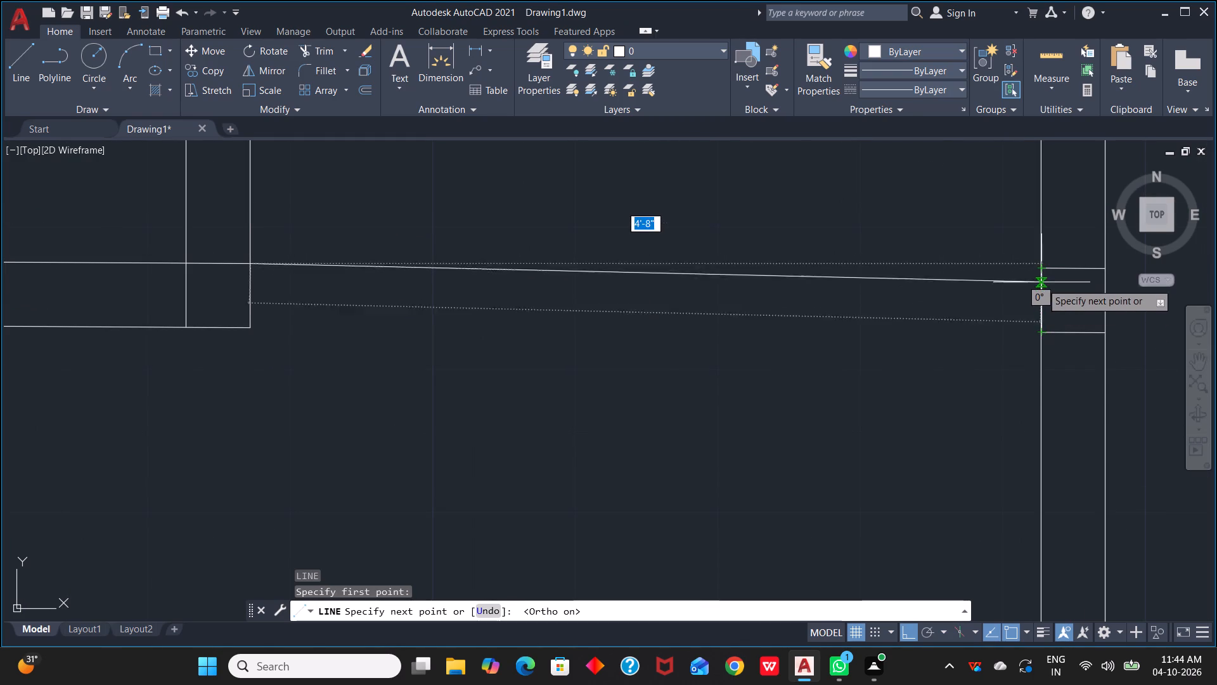
pyautogui.click(1041, 261)
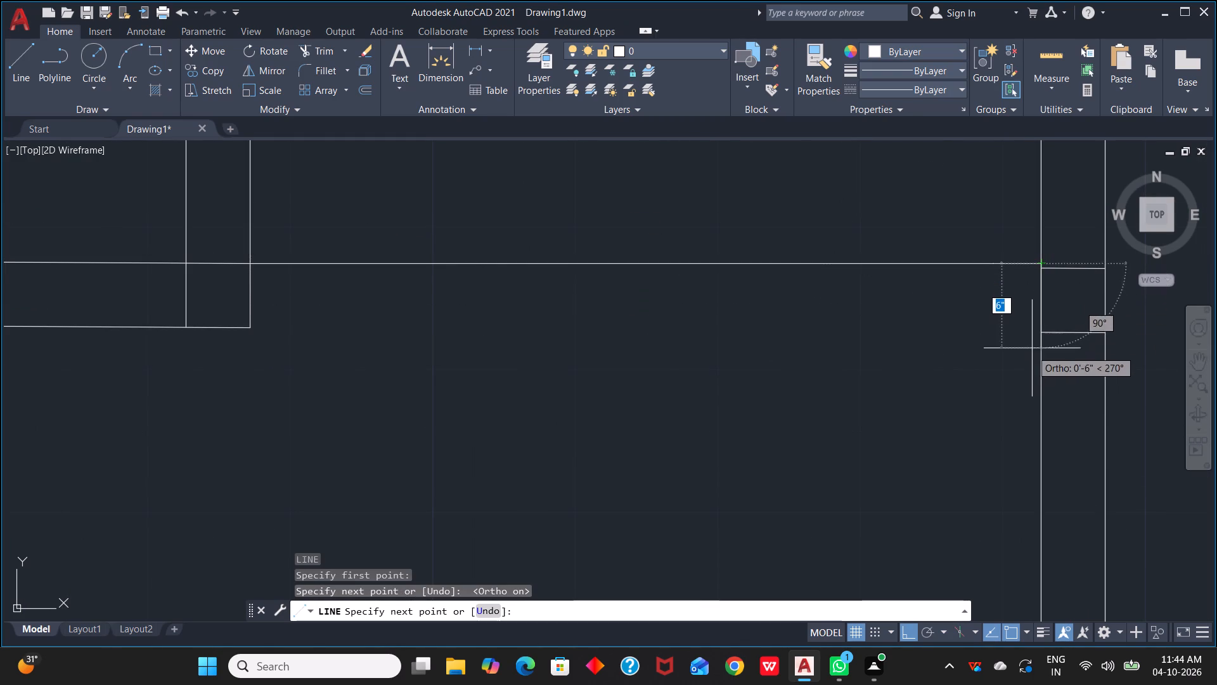
pyautogui.scroll(-2, 1038, 332)
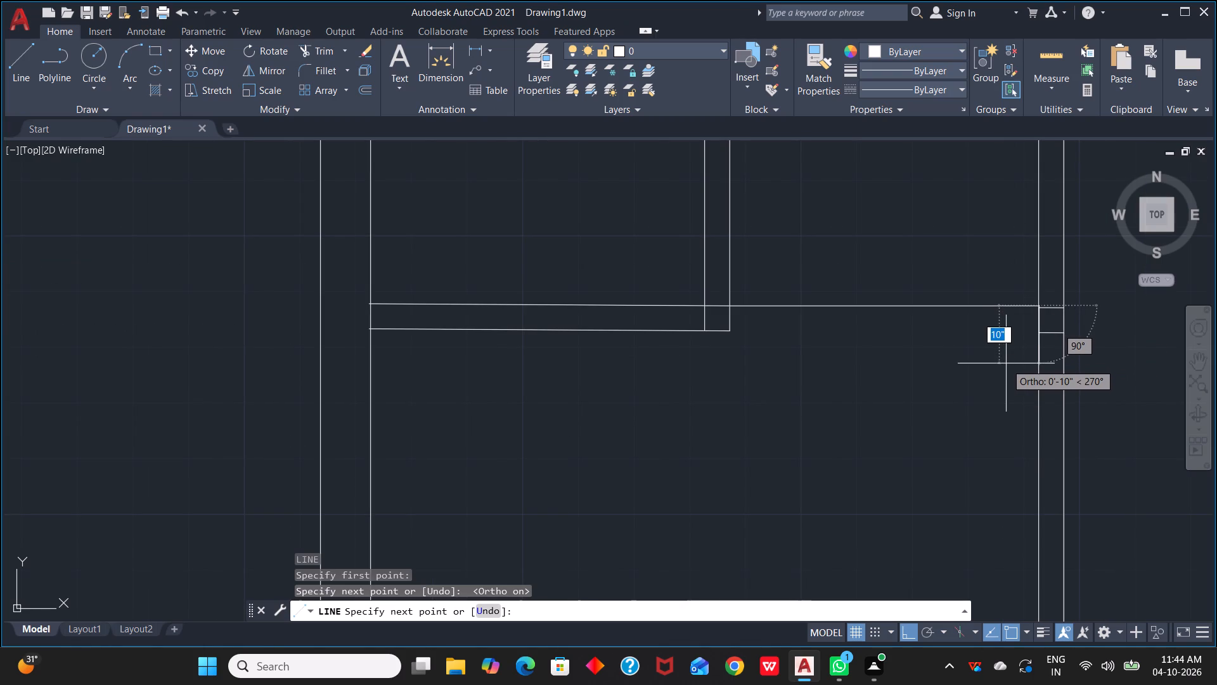
pyautogui.press('Escape')
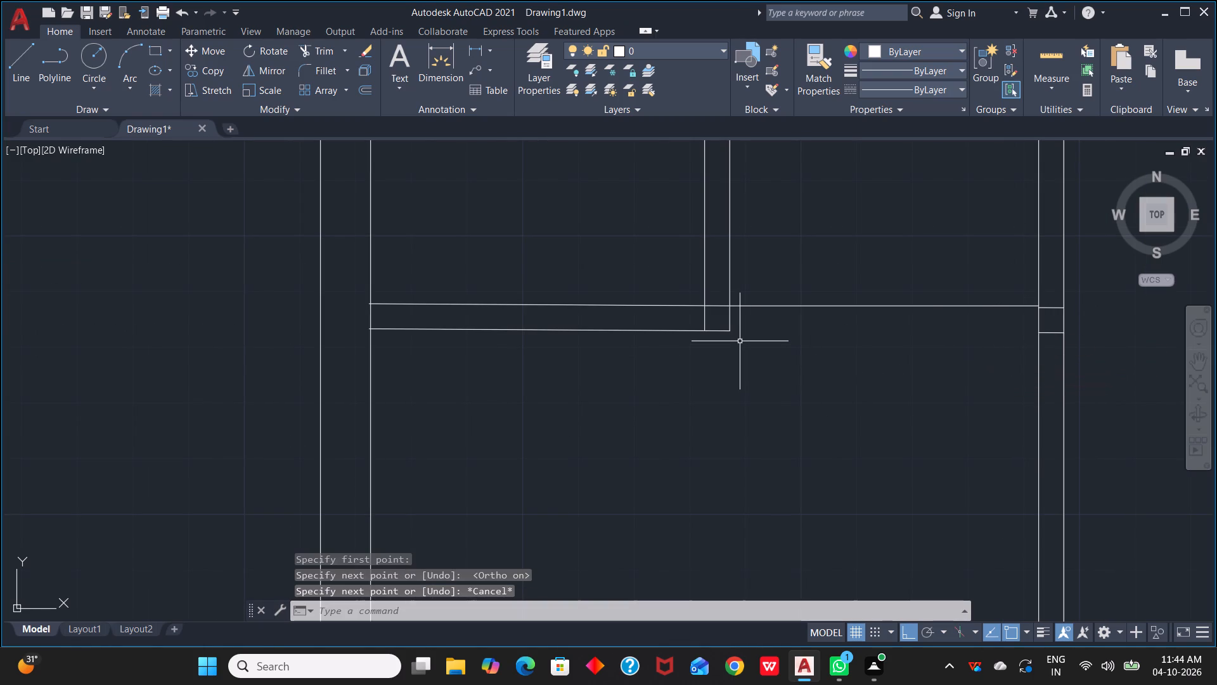
# Draw a matching horizontal line from the 5' partition's lower outer corner to the 10' partition's inner face.
pyautogui.press('space')
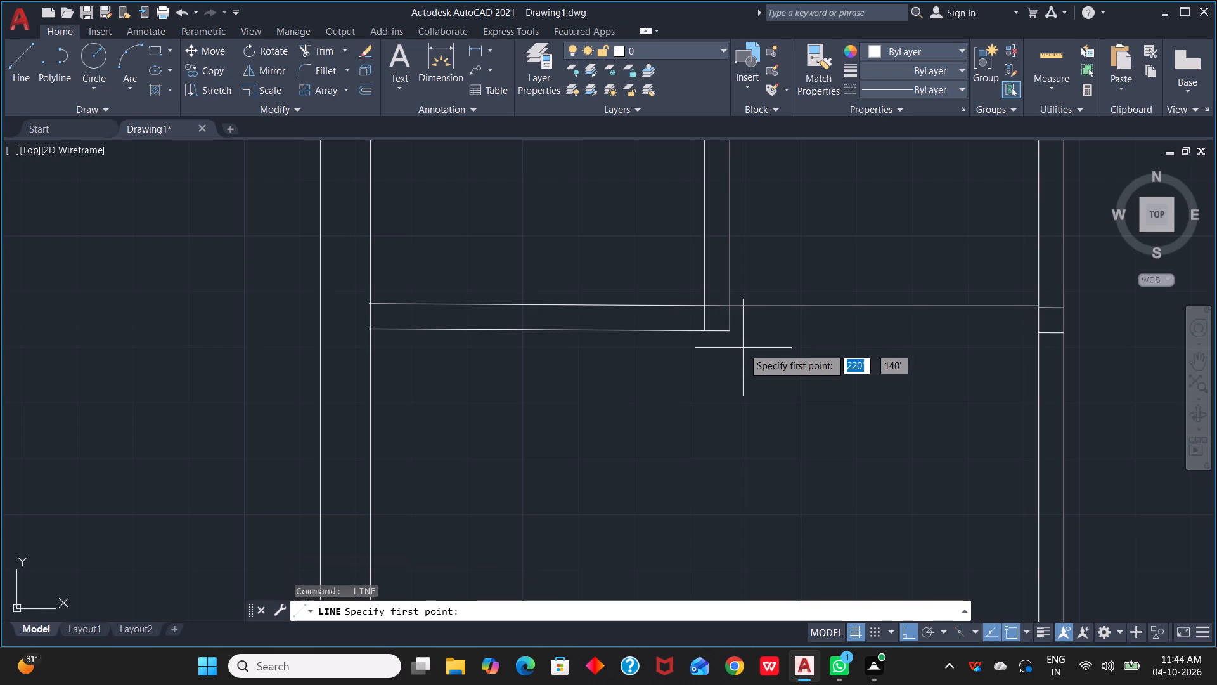
pyautogui.press('Escape')
pyautogui.write('L')
pyautogui.press('space')
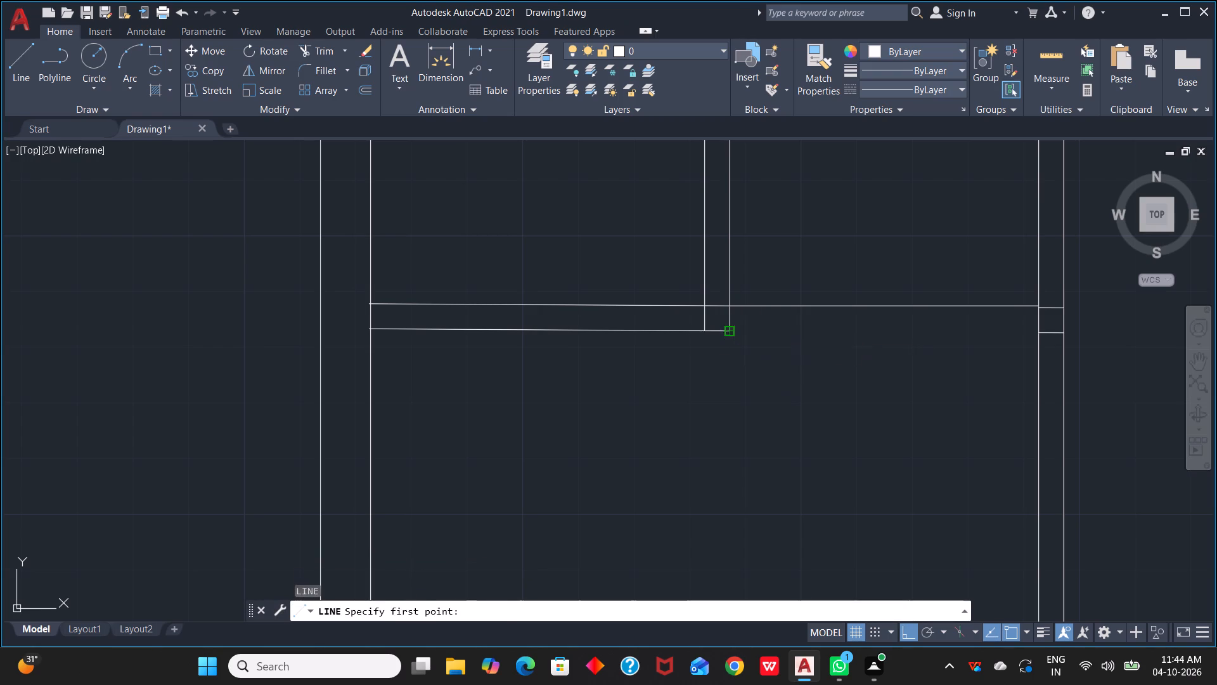
pyautogui.click(735, 332)
pyautogui.scroll(3, 1037, 326)
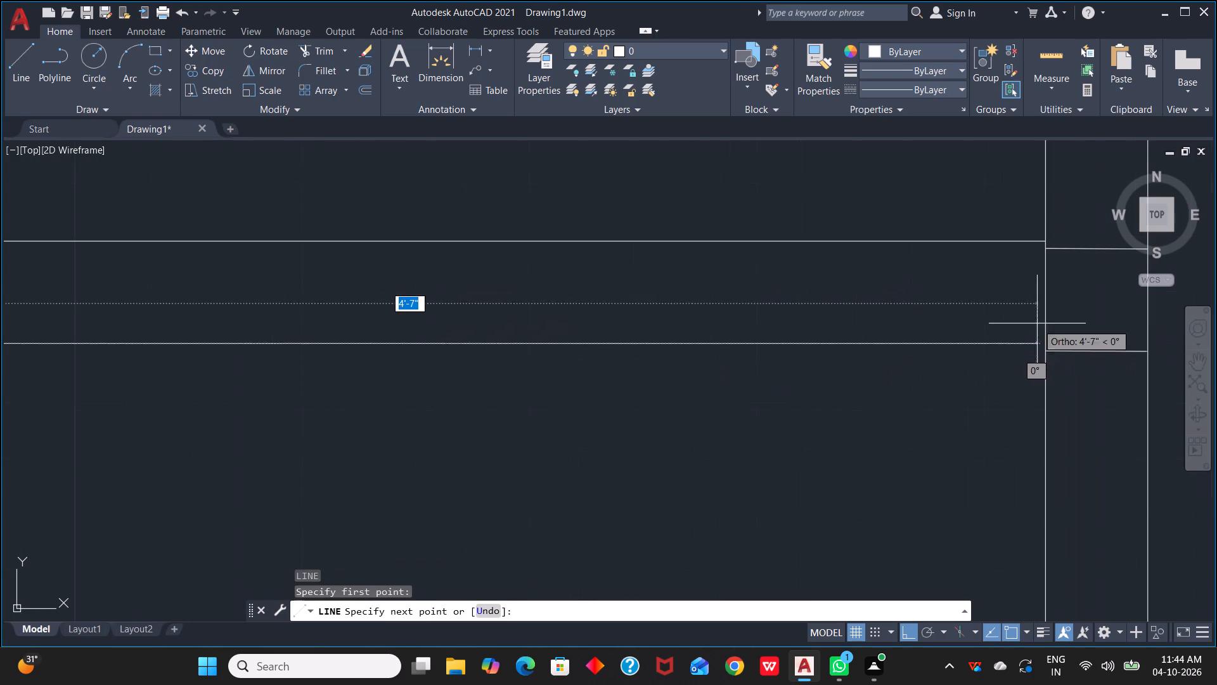
pyautogui.click(1045, 345)
pyautogui.press('Escape')
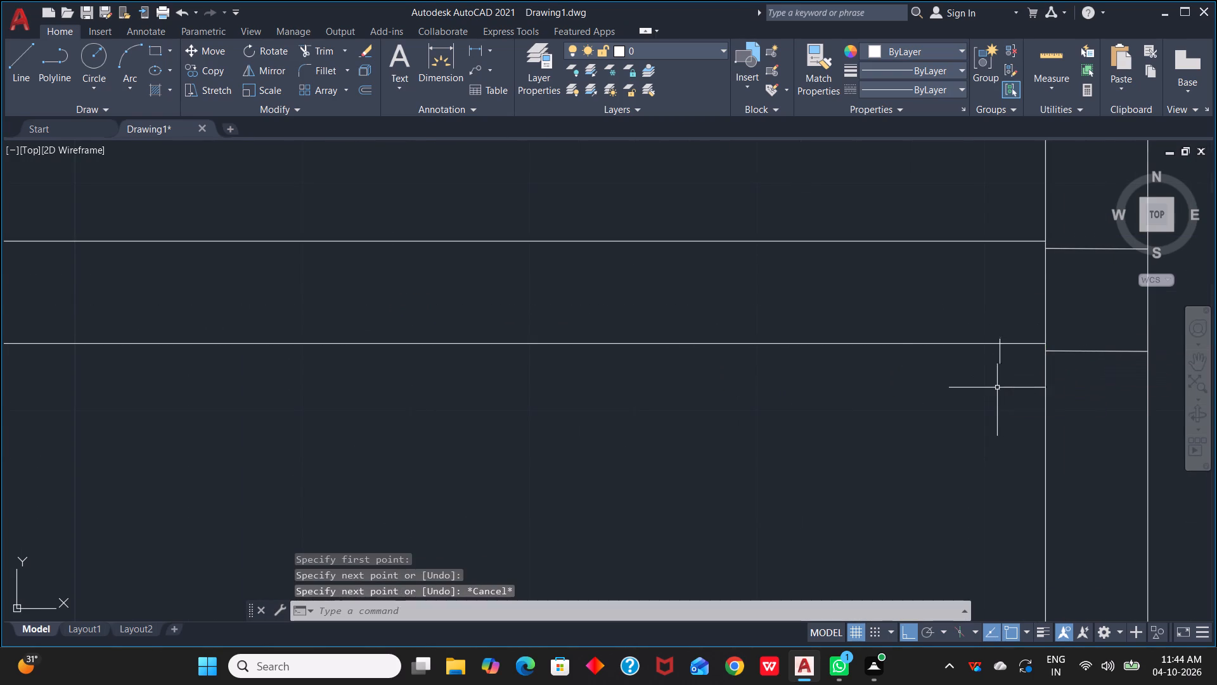
# Trim the two leftover horizontal line stubs inside the thickness of the 10' vertical partition.
pyautogui.scroll(-3, 902, 388)
pyautogui.scroll(-1, 789, 408)
pyautogui.moveTo(732, 422); pyautogui.dragTo(793, 429, button='middle')
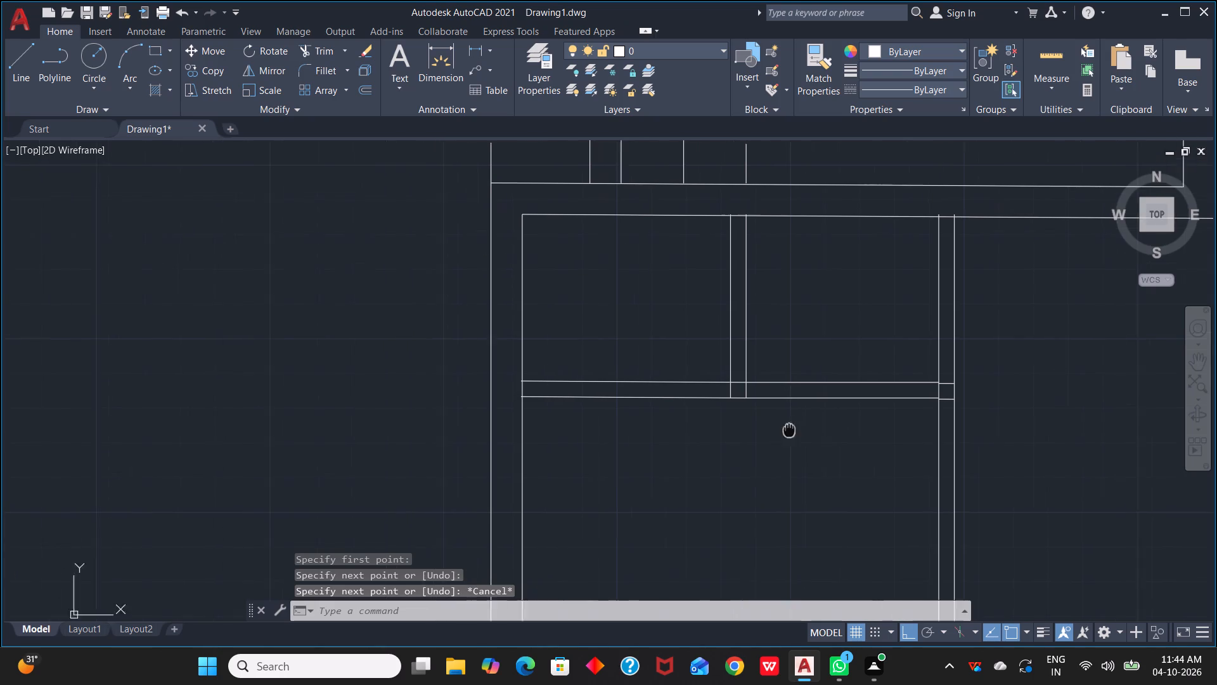
pyautogui.moveTo(793, 429); pyautogui.dragTo(825, 429, button='middle')
pyautogui.scroll(4, 944, 422)
pyautogui.scroll(-3, 1052, 418)
pyautogui.moveTo(1036, 423); pyautogui.dragTo(916, 434, button='middle')
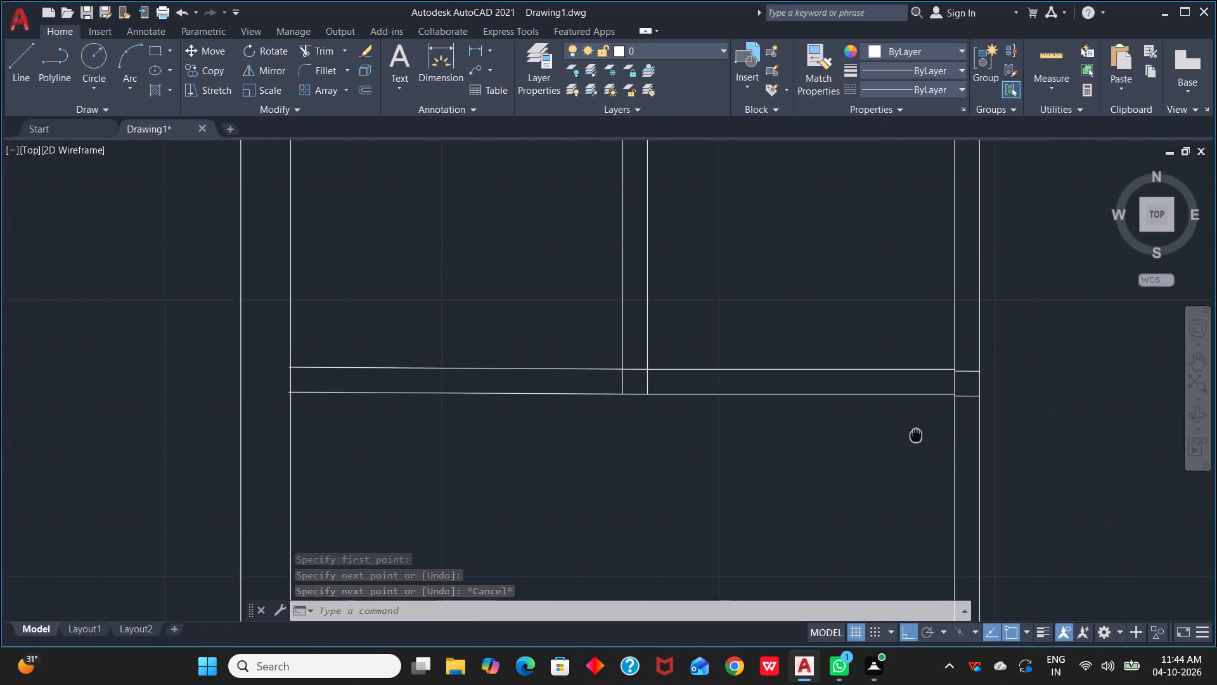
pyautogui.moveTo(916, 434); pyautogui.dragTo(915, 434, button='middle')
pyautogui.write('TR')
pyautogui.press('space')
pyautogui.moveTo(970, 361); pyautogui.dragTo(969, 427)
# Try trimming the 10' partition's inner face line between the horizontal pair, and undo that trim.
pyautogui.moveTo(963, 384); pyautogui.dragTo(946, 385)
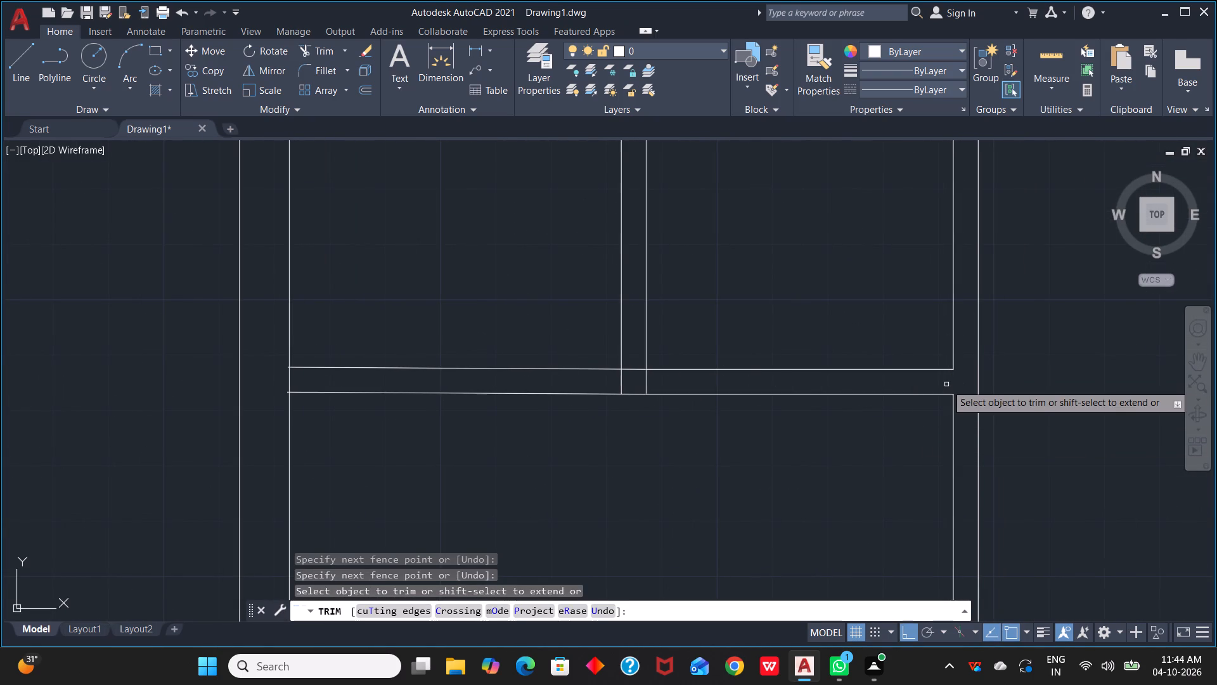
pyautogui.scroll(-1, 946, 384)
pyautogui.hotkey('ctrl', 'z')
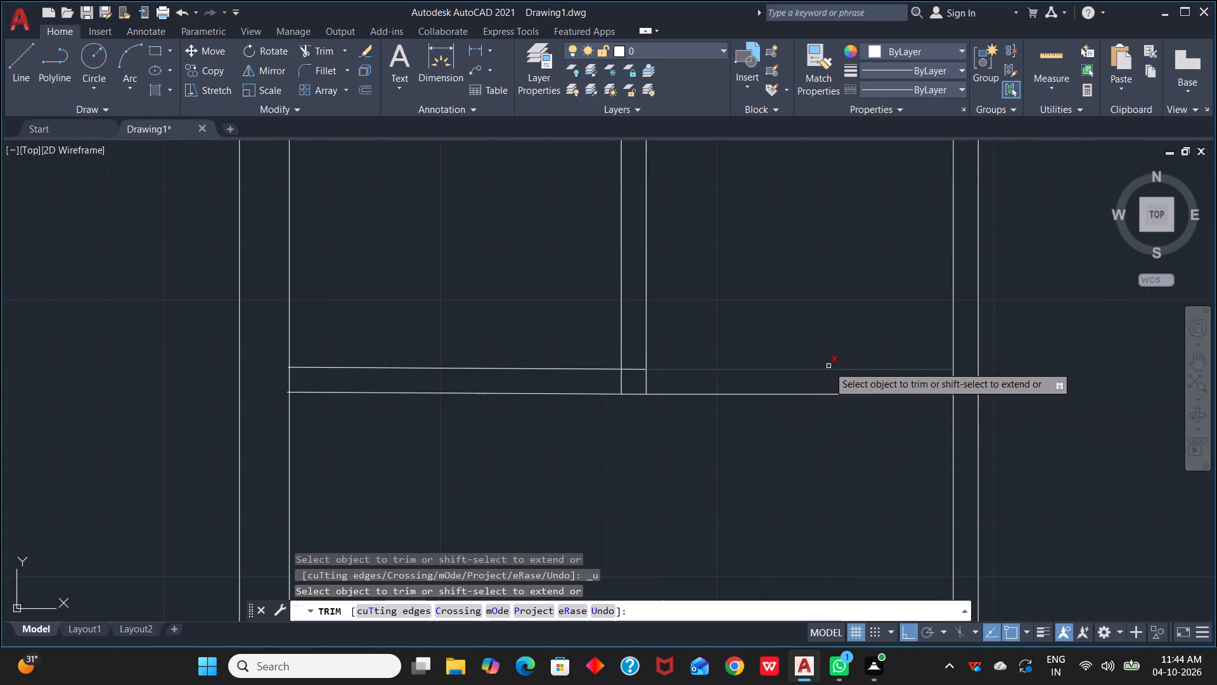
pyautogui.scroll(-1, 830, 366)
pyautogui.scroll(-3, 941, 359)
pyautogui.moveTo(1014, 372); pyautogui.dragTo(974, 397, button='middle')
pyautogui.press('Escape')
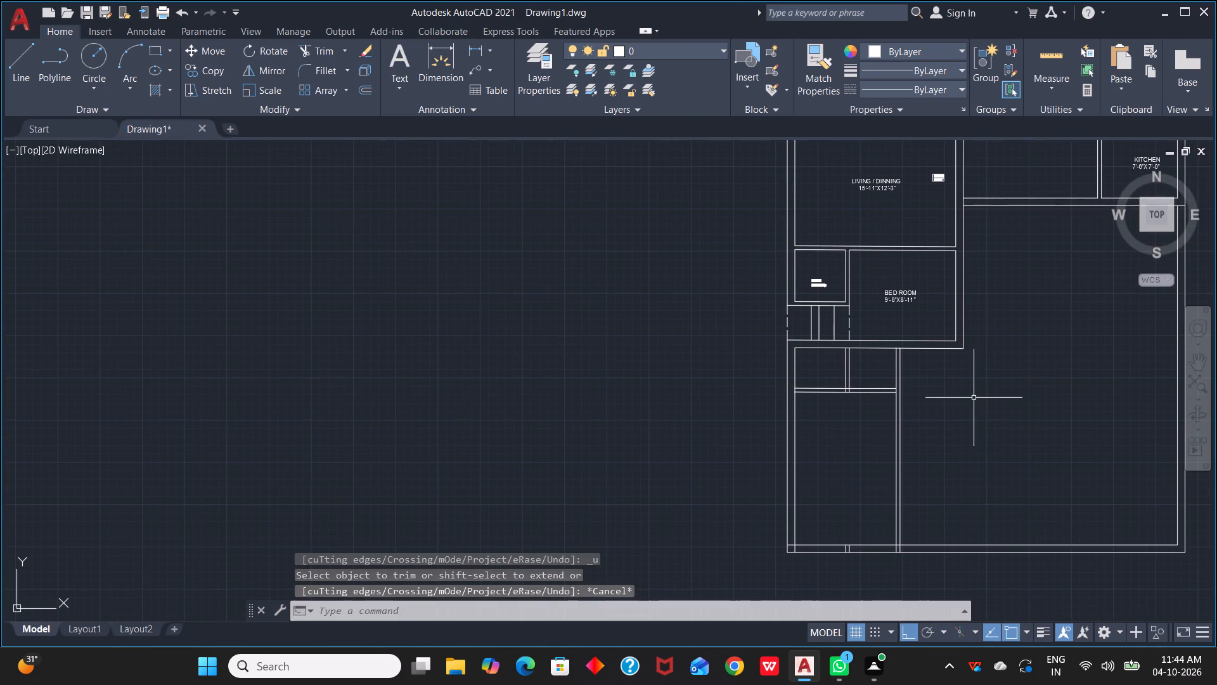
# Match the dashed line beside the 9'-6"X8'-11" bed room onto the 5' partition's outer line and both new horizontal lines.
pyautogui.press('m')
pyautogui.press('a')
pyautogui.press('space')
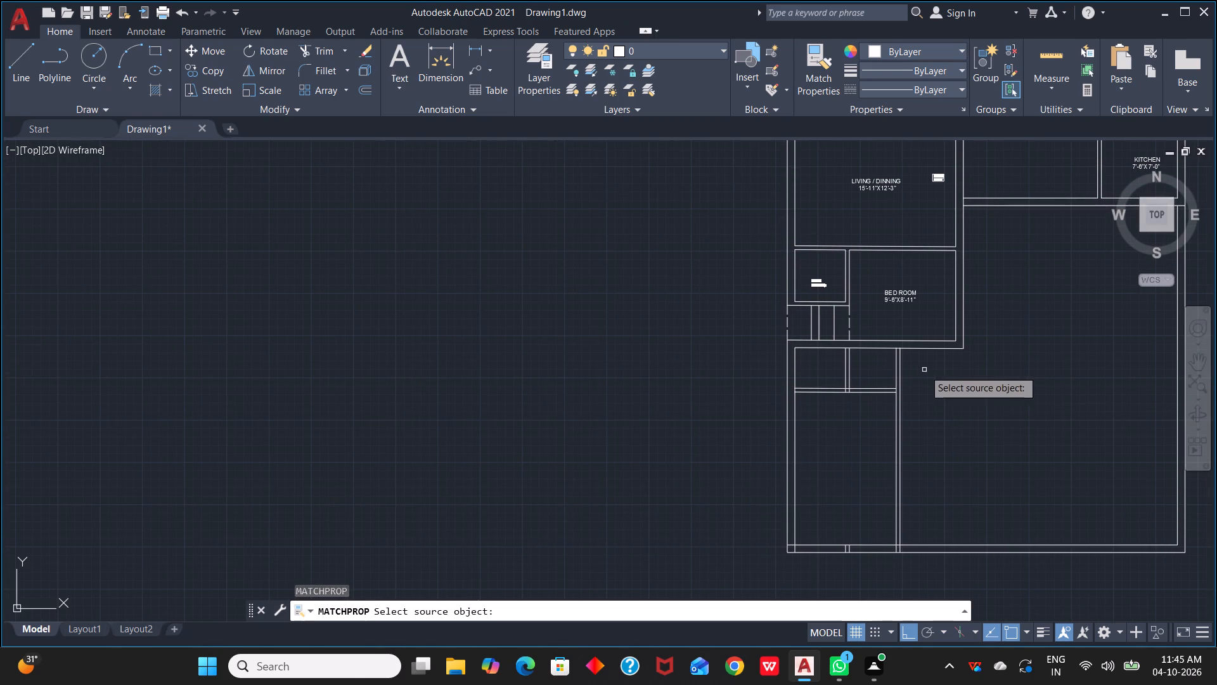
pyautogui.click(850, 326)
pyautogui.click(851, 368)
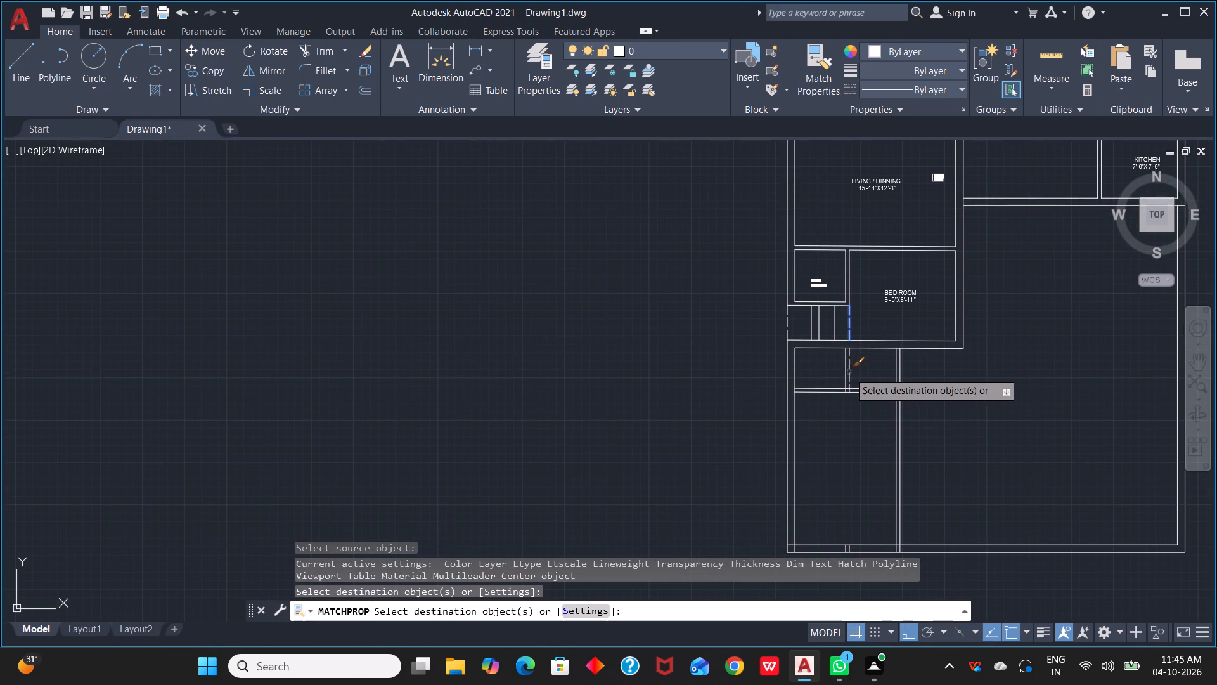
pyautogui.hotkey('ctrl', 'z')
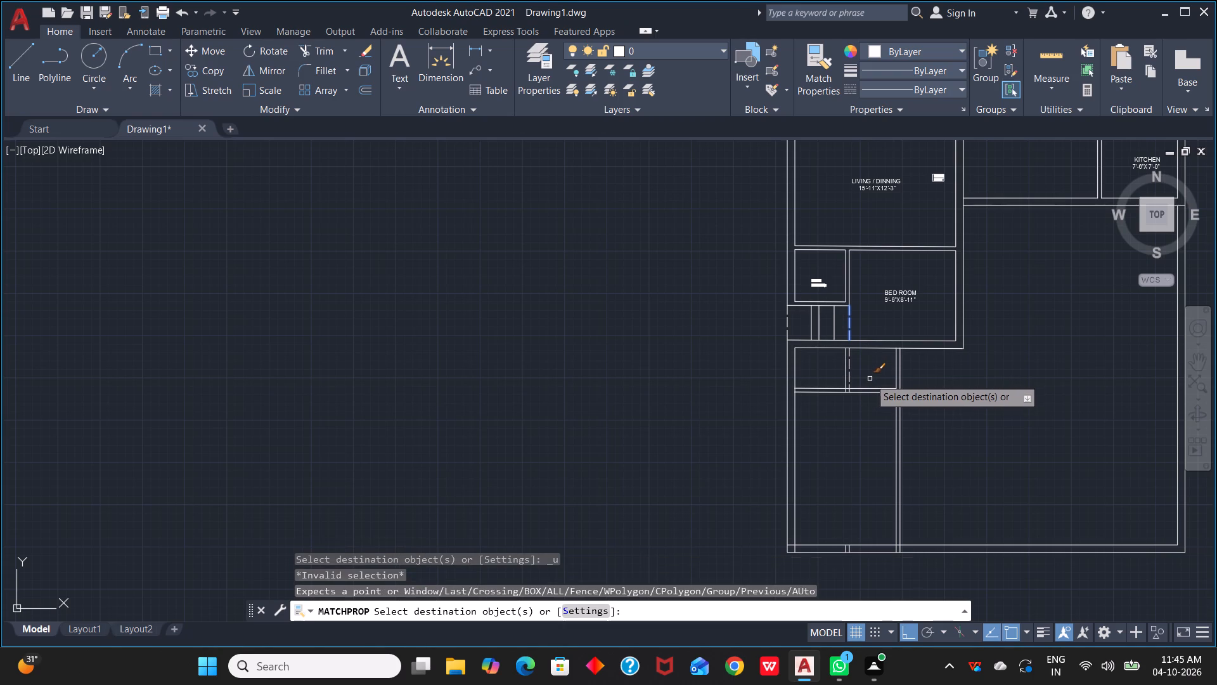
pyautogui.click(872, 390)
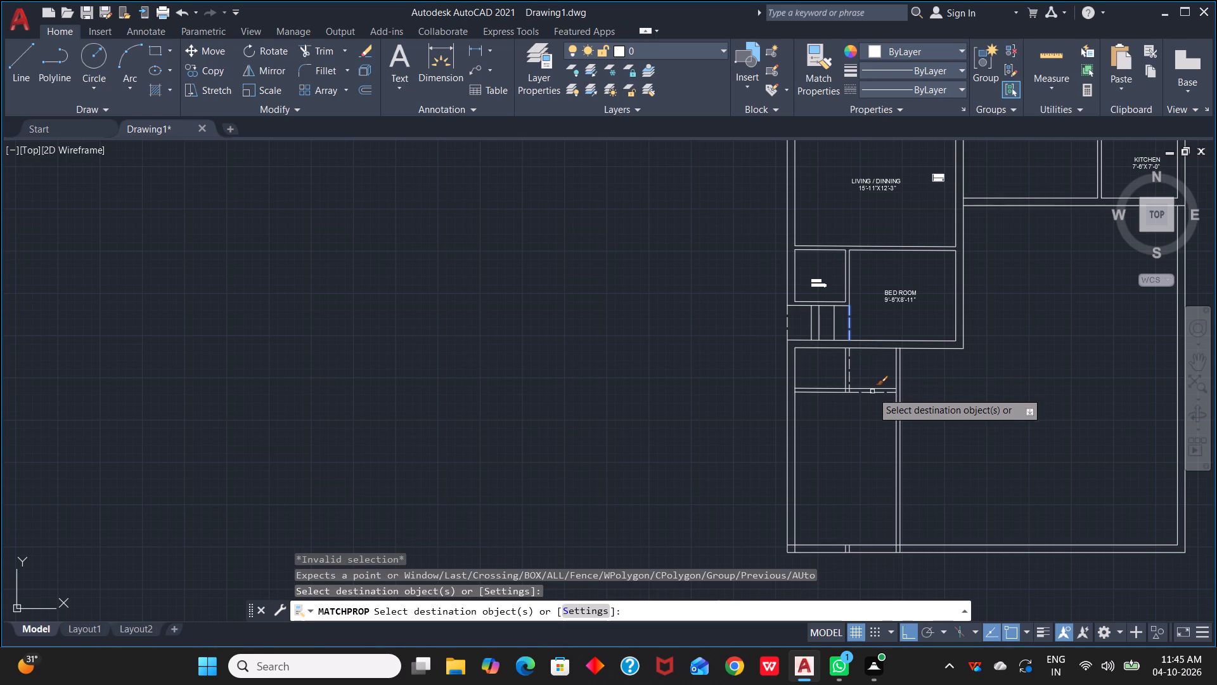
pyautogui.click(872, 388)
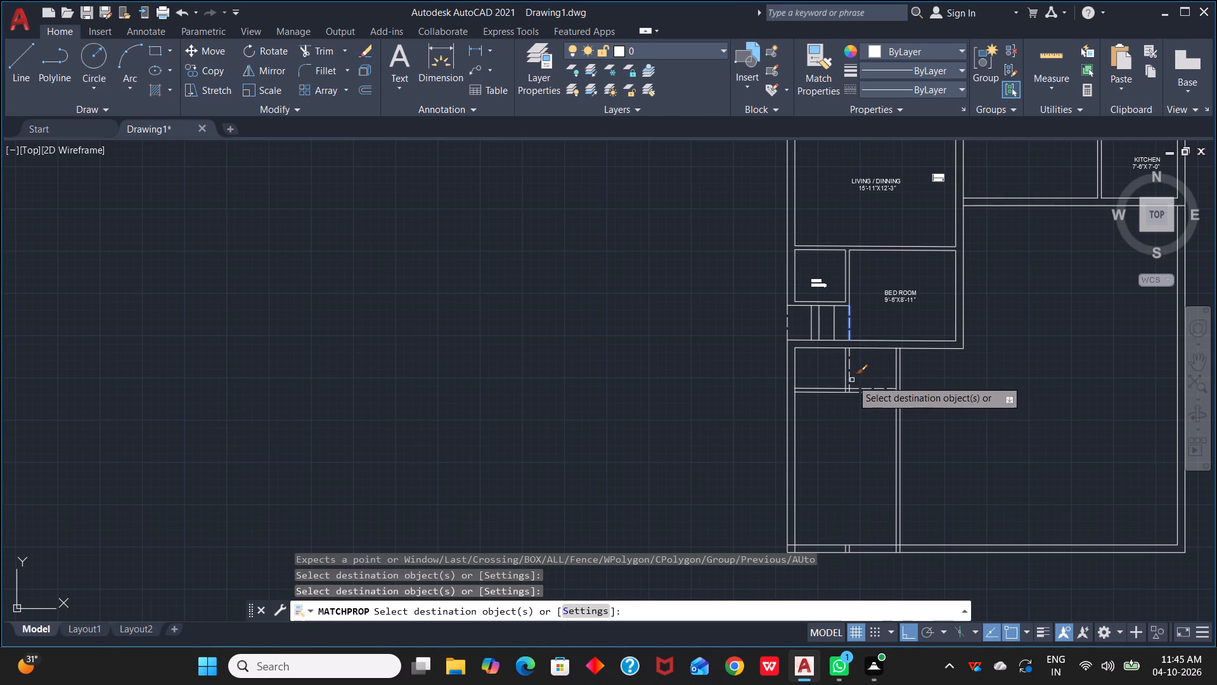
pyautogui.scroll(-2, 879, 370)
pyautogui.scroll(3, 872, 393)
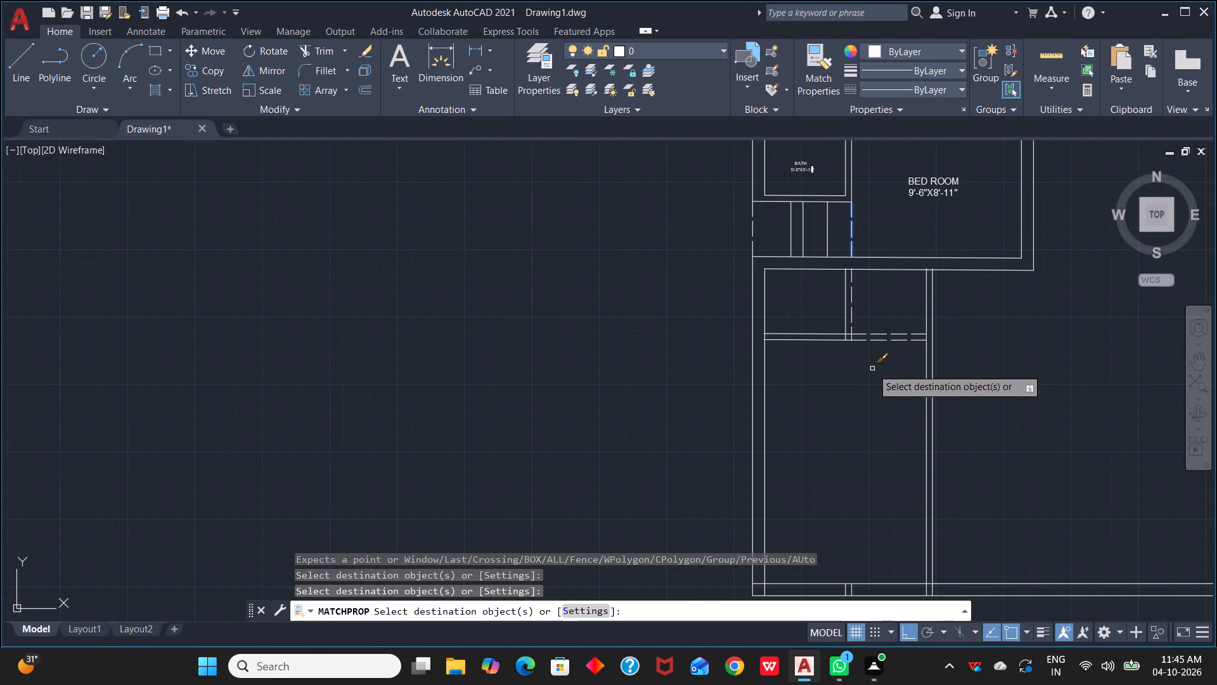
pyautogui.moveTo(872, 367); pyautogui.dragTo(888, 445, button='middle')
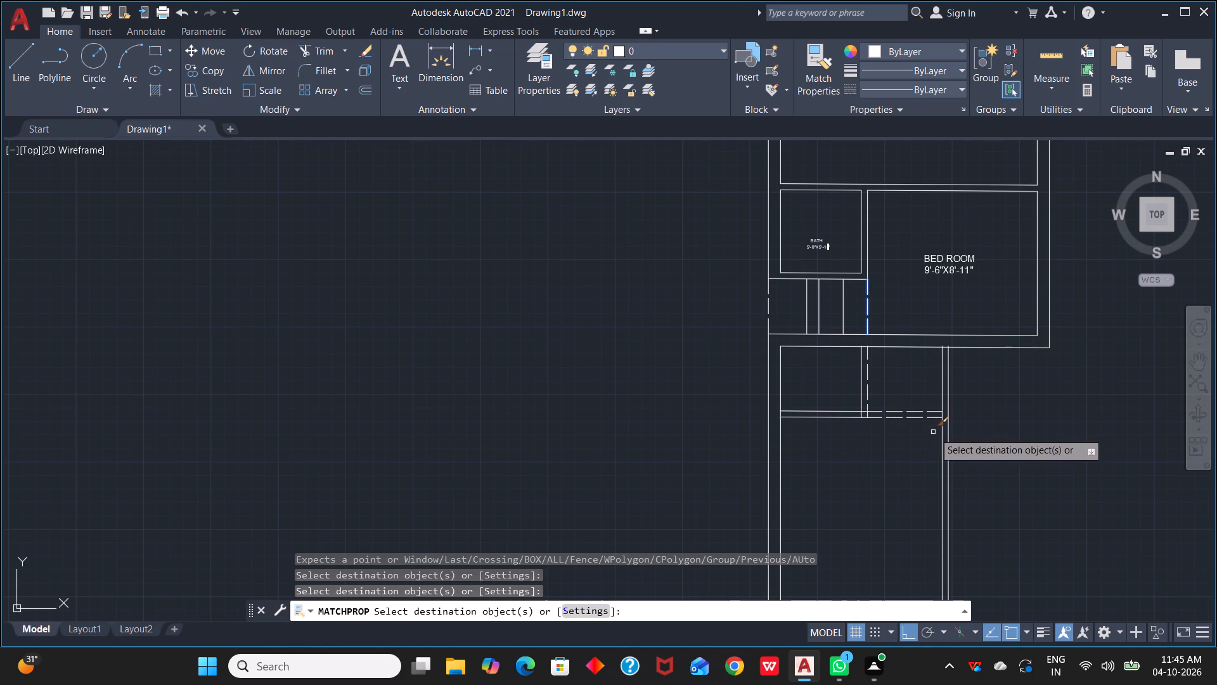
pyautogui.press('Escape')
# Match the 5' partition's dashed outer line to the solid properties of its inner line.
pyautogui.press('m')
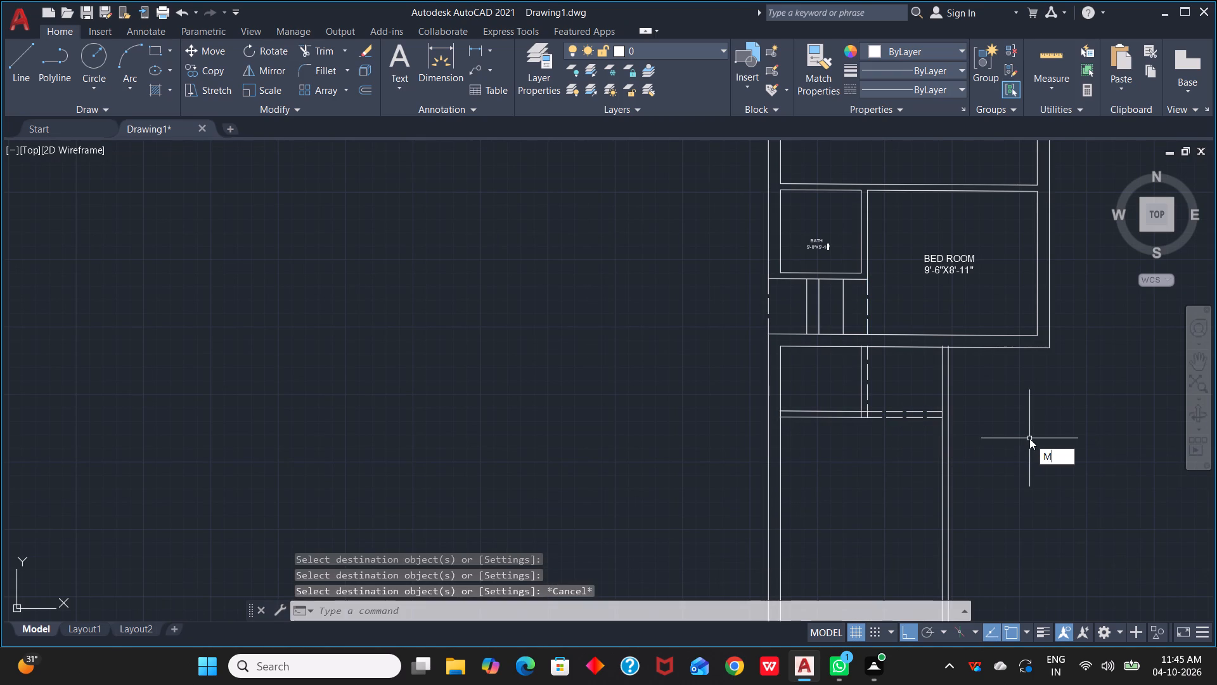
pyautogui.press('a')
pyautogui.press('space')
pyautogui.scroll(4, 854, 372)
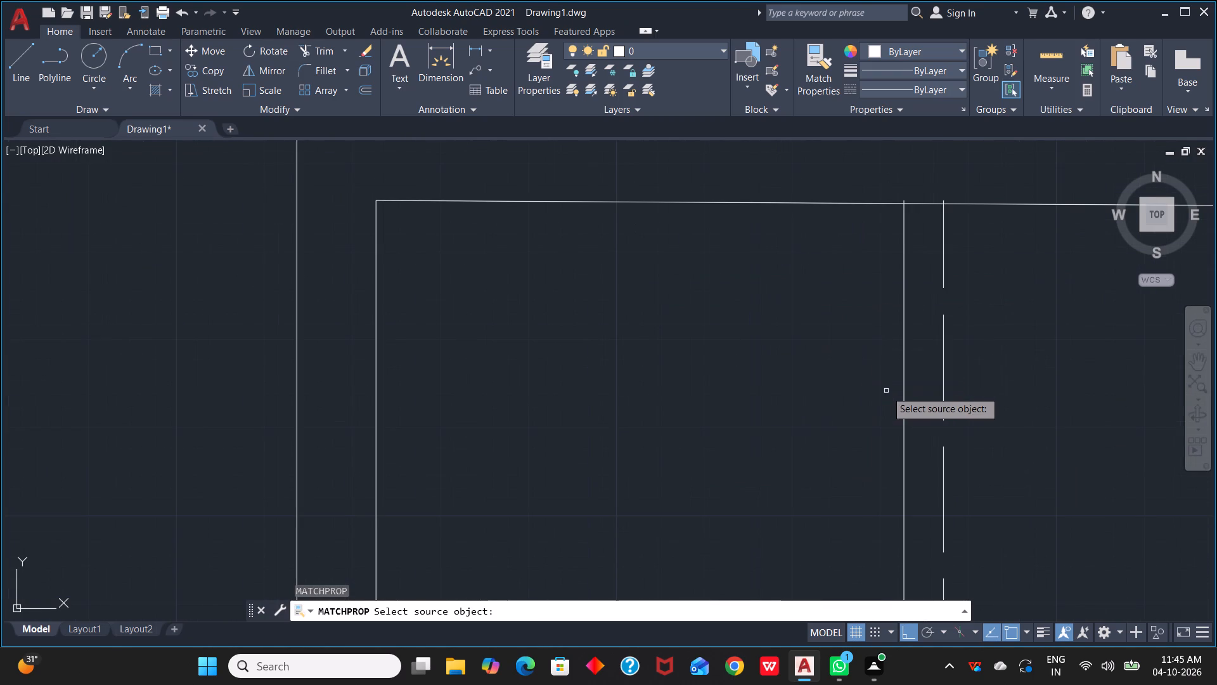
pyautogui.click(905, 385)
pyautogui.click(943, 379)
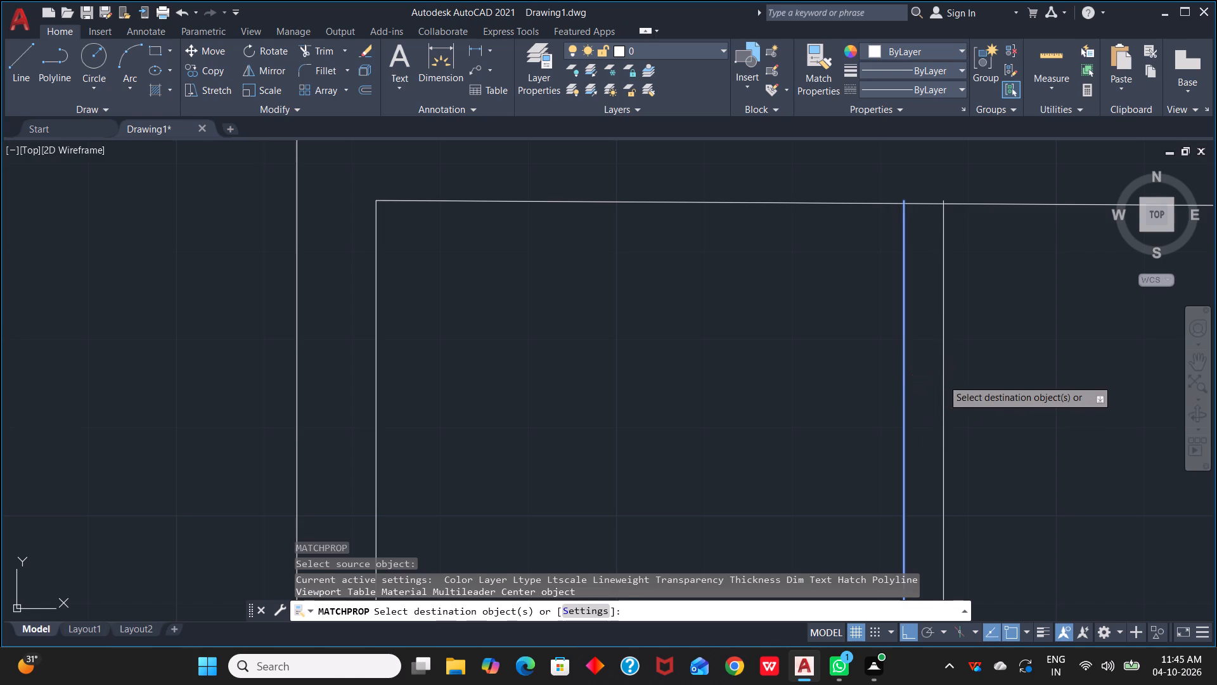
pyautogui.scroll(-4, 1014, 382)
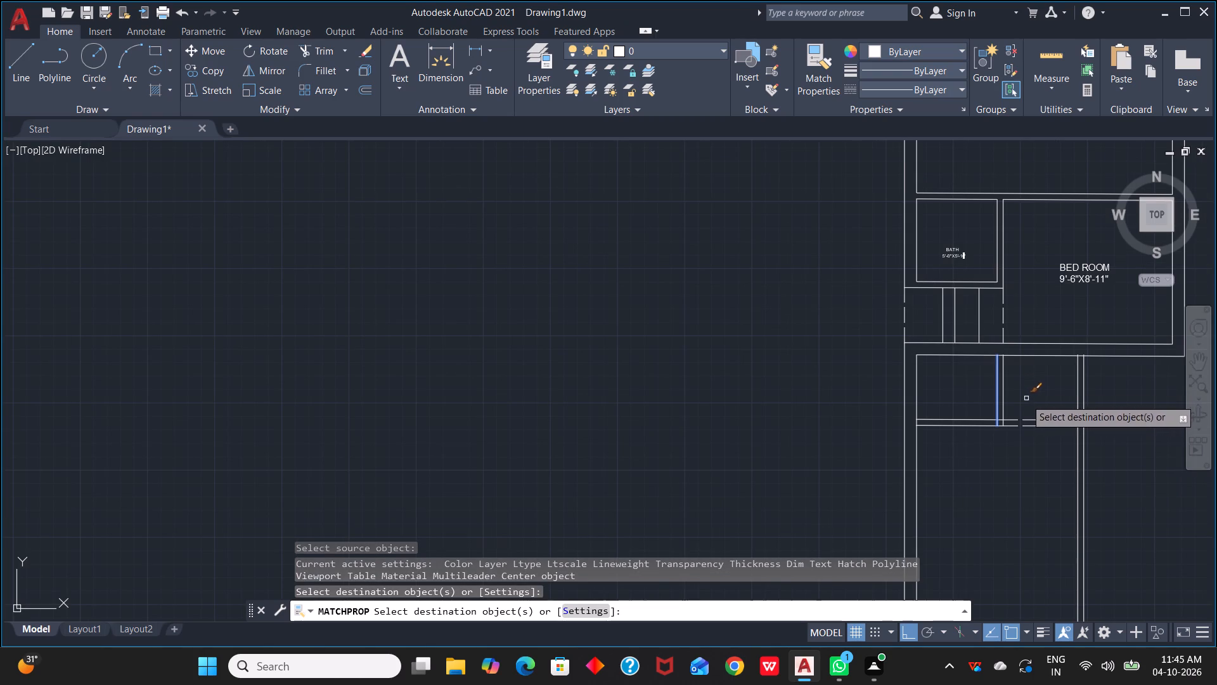
pyautogui.press('Escape')
pyautogui.scroll(3, 1007, 389)
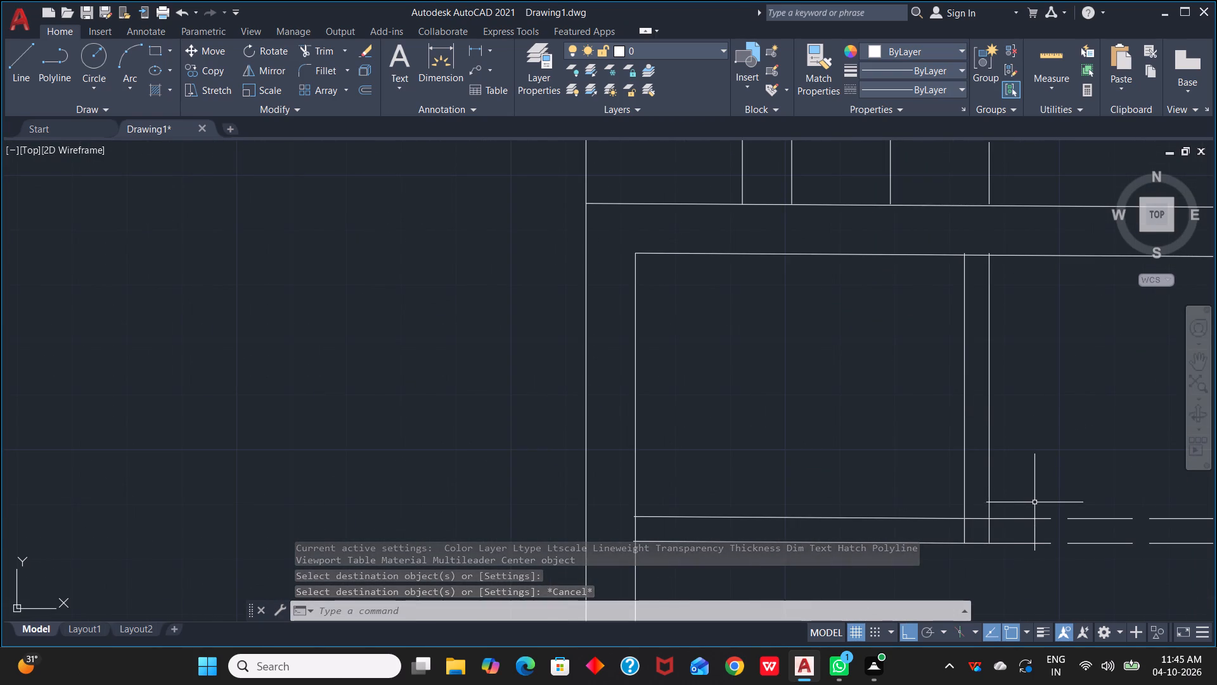
# Trim the overlapping lines at the 5' partition's junction with the lower horizontal pair and the overshoots at its top wall junction.
pyautogui.write('TR')
pyautogui.press('space')
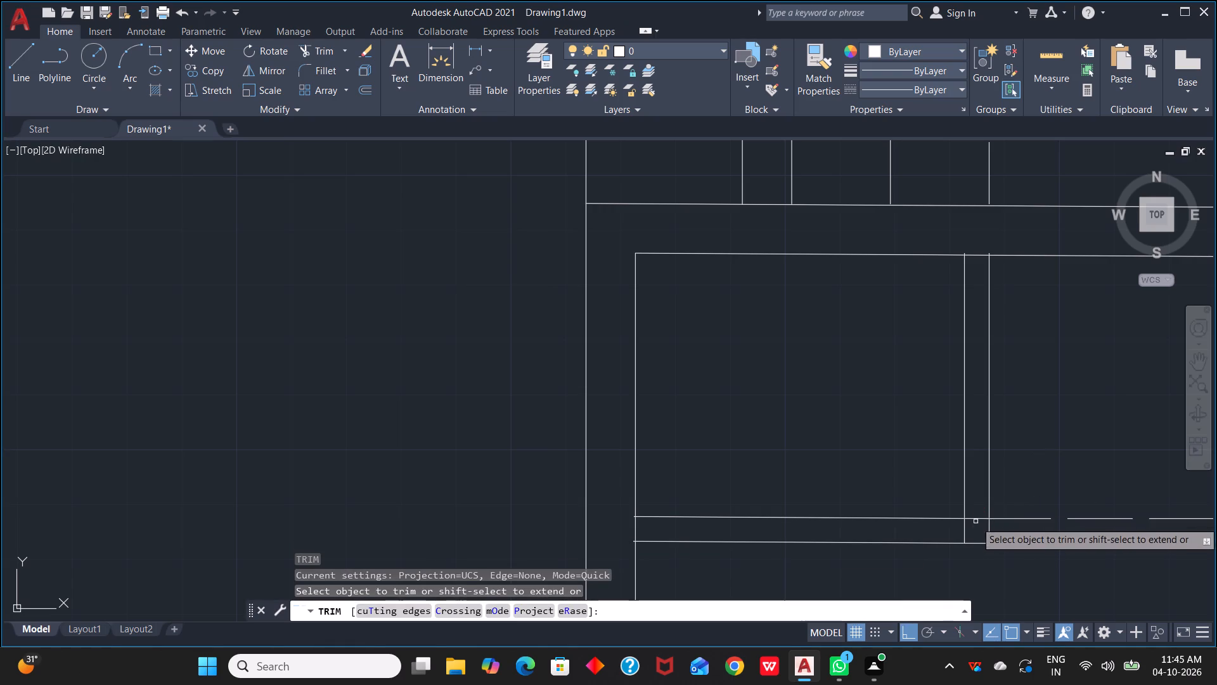
pyautogui.moveTo(976, 510); pyautogui.dragTo(950, 535)
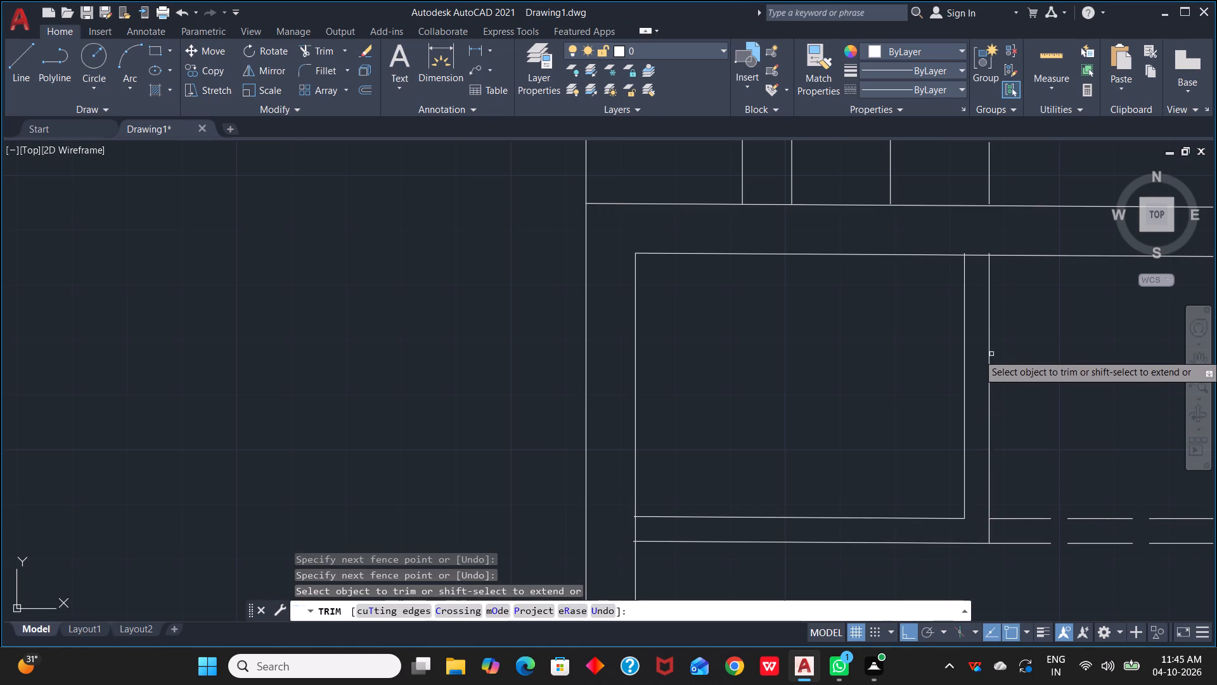
pyautogui.moveTo(974, 241); pyautogui.dragTo(973, 278)
pyautogui.scroll(3, 988, 249)
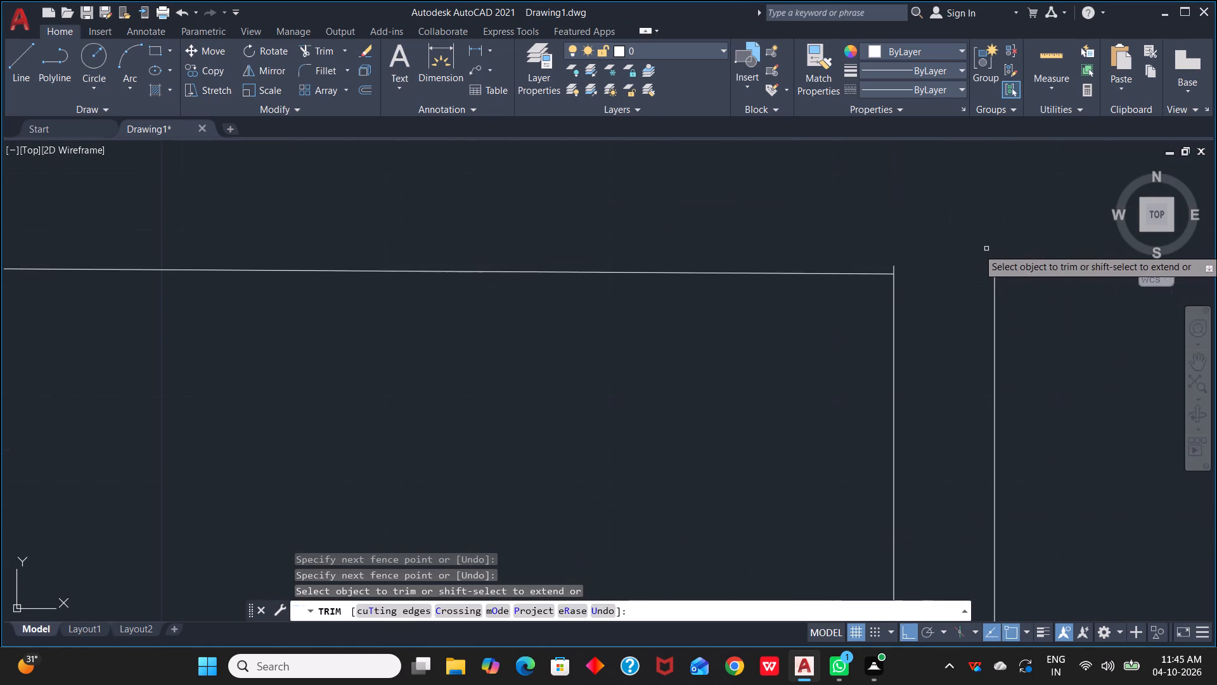
pyautogui.click(993, 267)
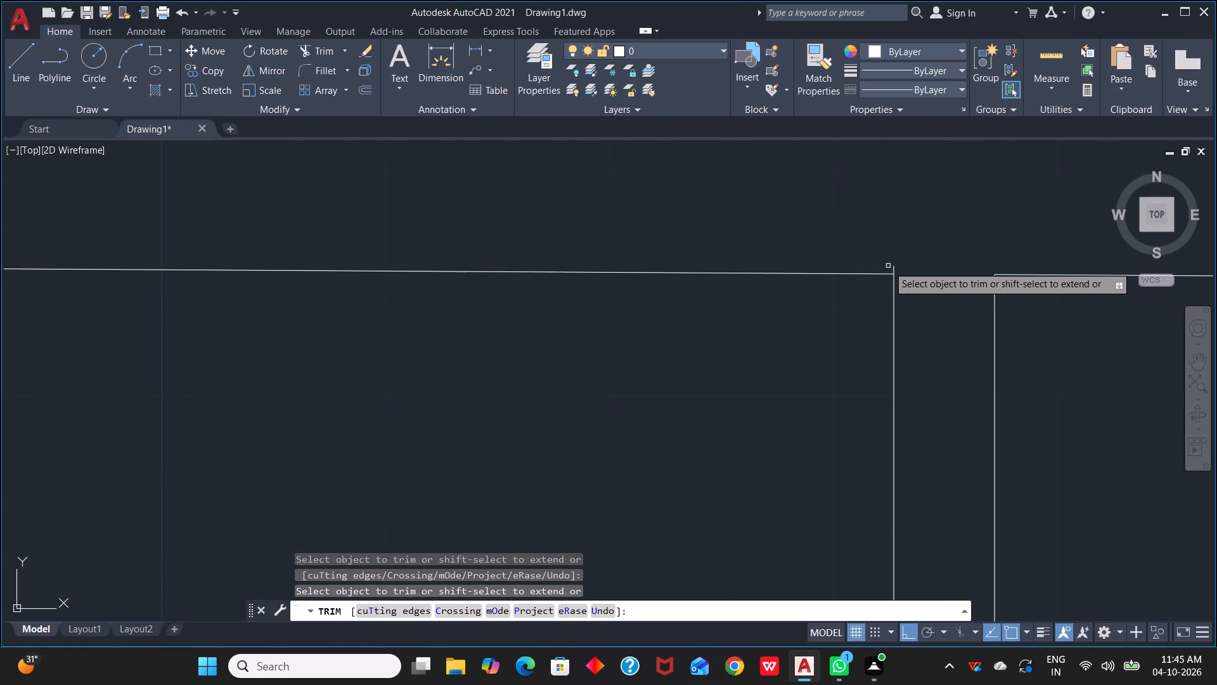
pyautogui.click(896, 269)
# Trim the overshooting ends of both 10' partition lines above the upper wall's face.
pyautogui.scroll(-3, 907, 301)
pyautogui.scroll(-1, 1002, 426)
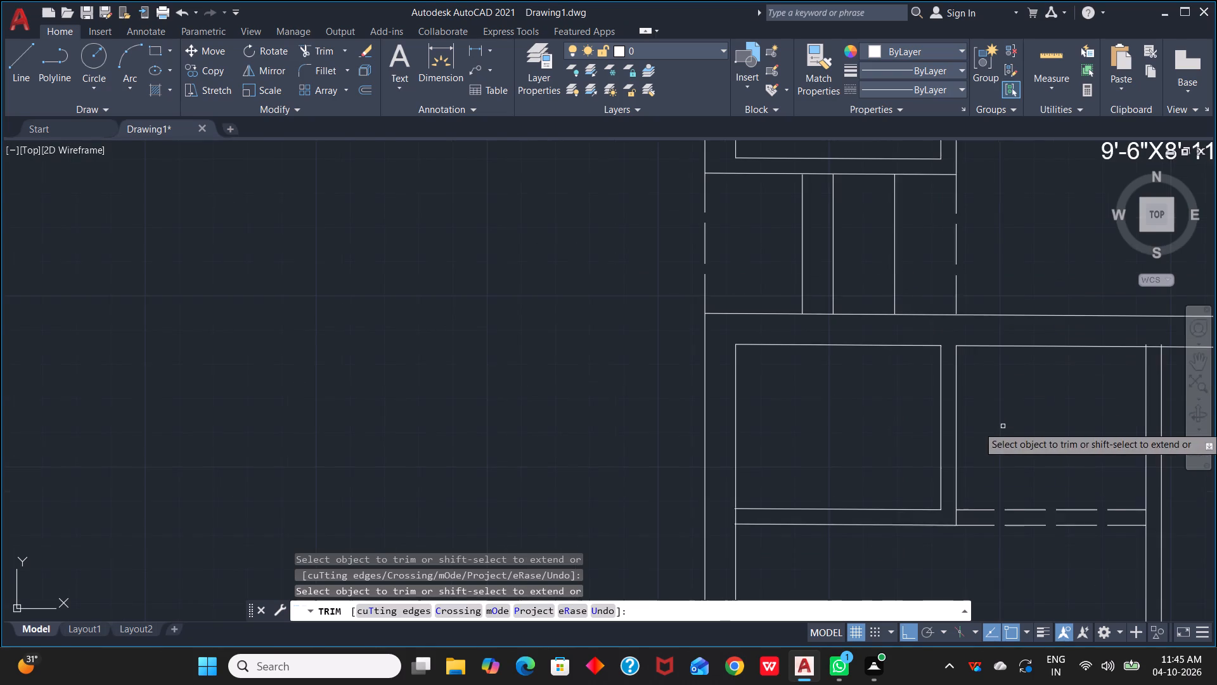
pyautogui.moveTo(1007, 437); pyautogui.dragTo(990, 311, button='middle')
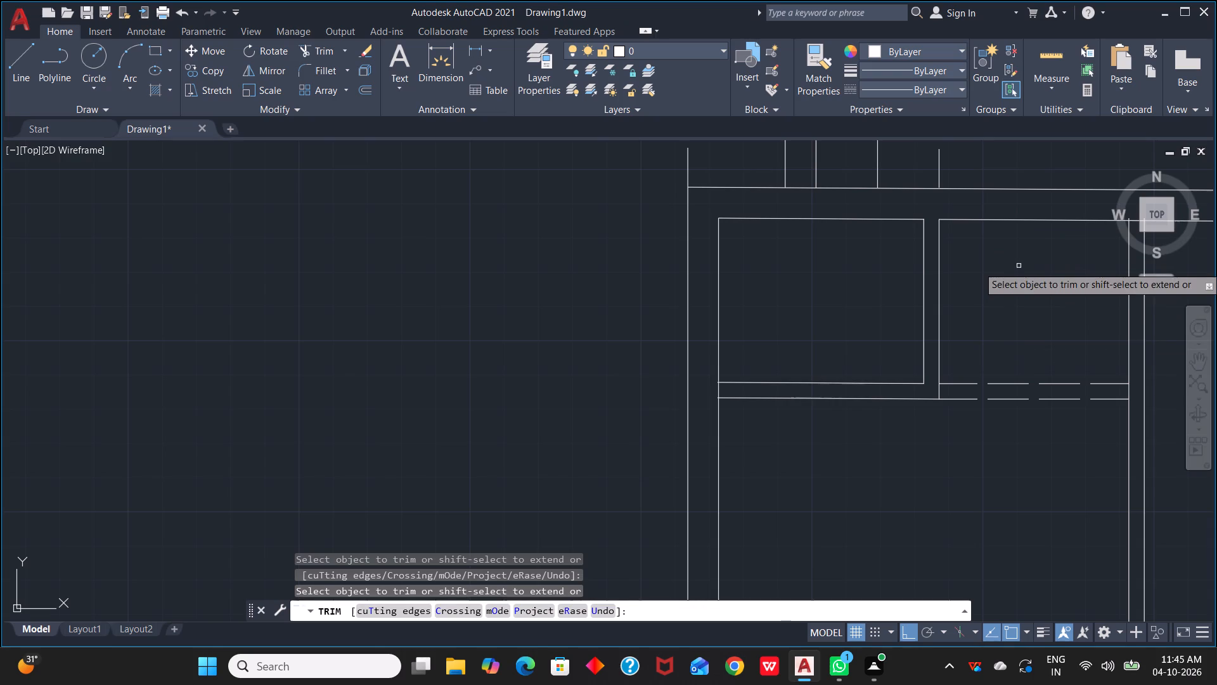
pyautogui.moveTo(1041, 323); pyautogui.dragTo(882, 389, button='middle')
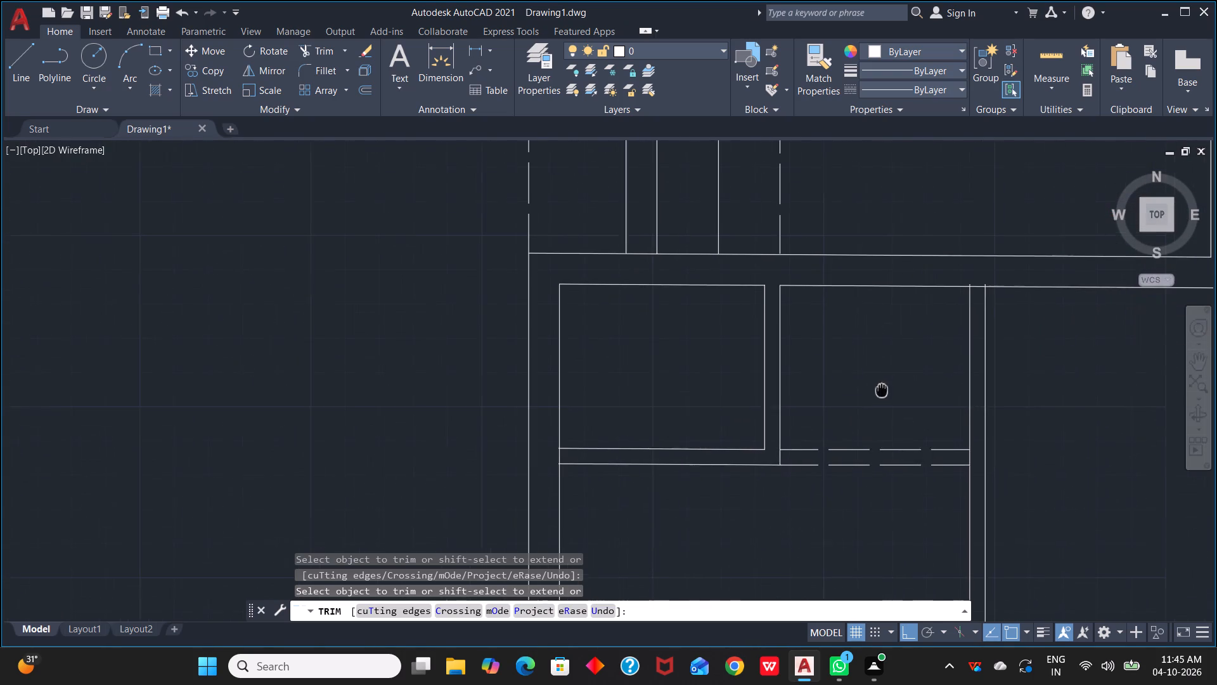
pyautogui.moveTo(882, 389); pyautogui.dragTo(881, 389, button='middle')
pyautogui.scroll(3, 974, 293)
pyautogui.click(954, 258)
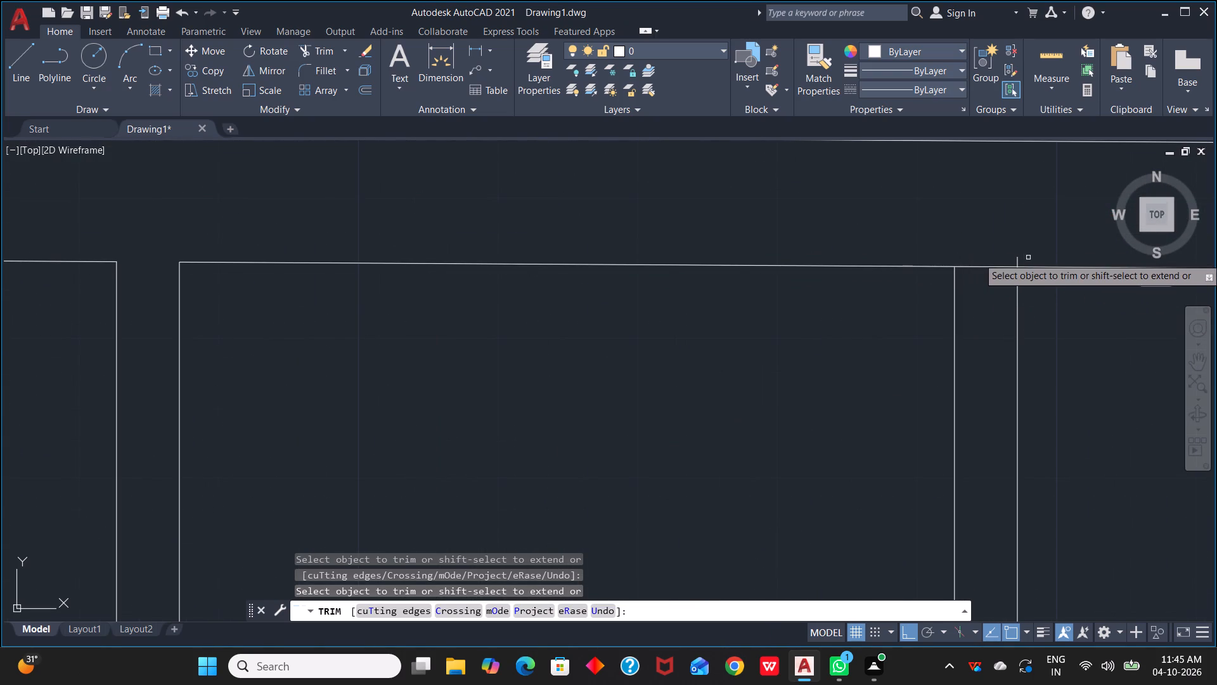
pyautogui.click(1014, 259)
pyautogui.click(1019, 259)
# Trim the corner overlaps and all vertical partition stubs inside the thickness of the bottom outer wall.
pyautogui.scroll(-4, 1090, 369)
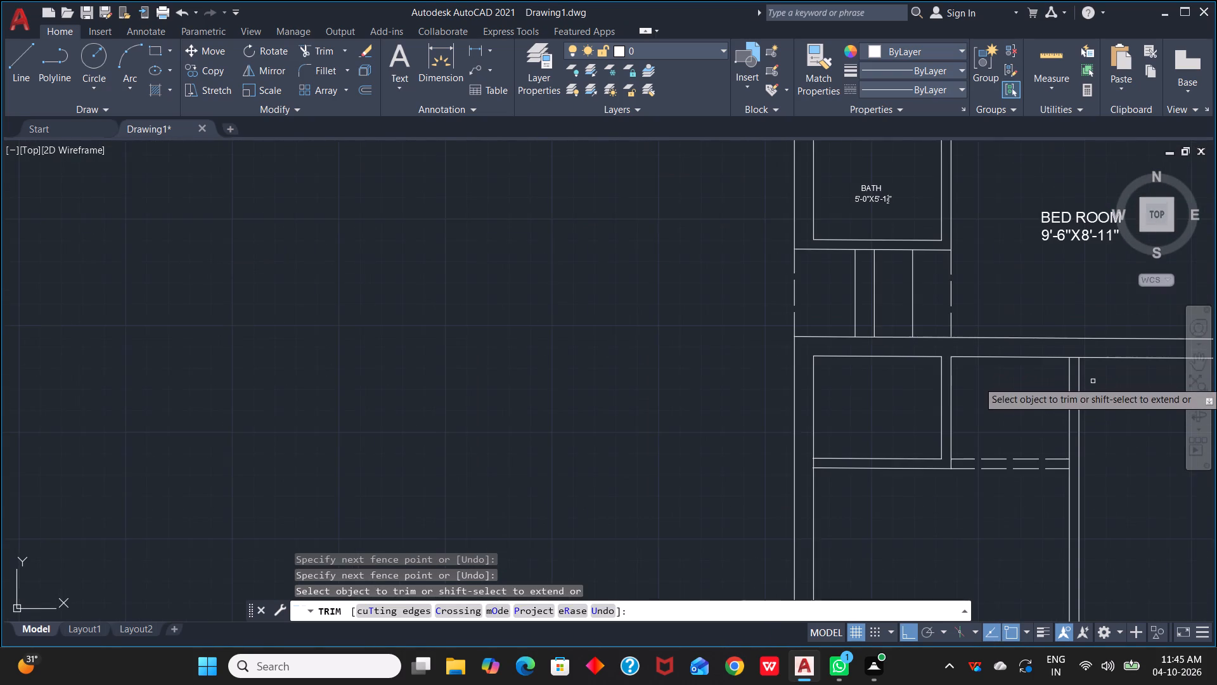
pyautogui.moveTo(1135, 418); pyautogui.dragTo(859, 328, button='middle')
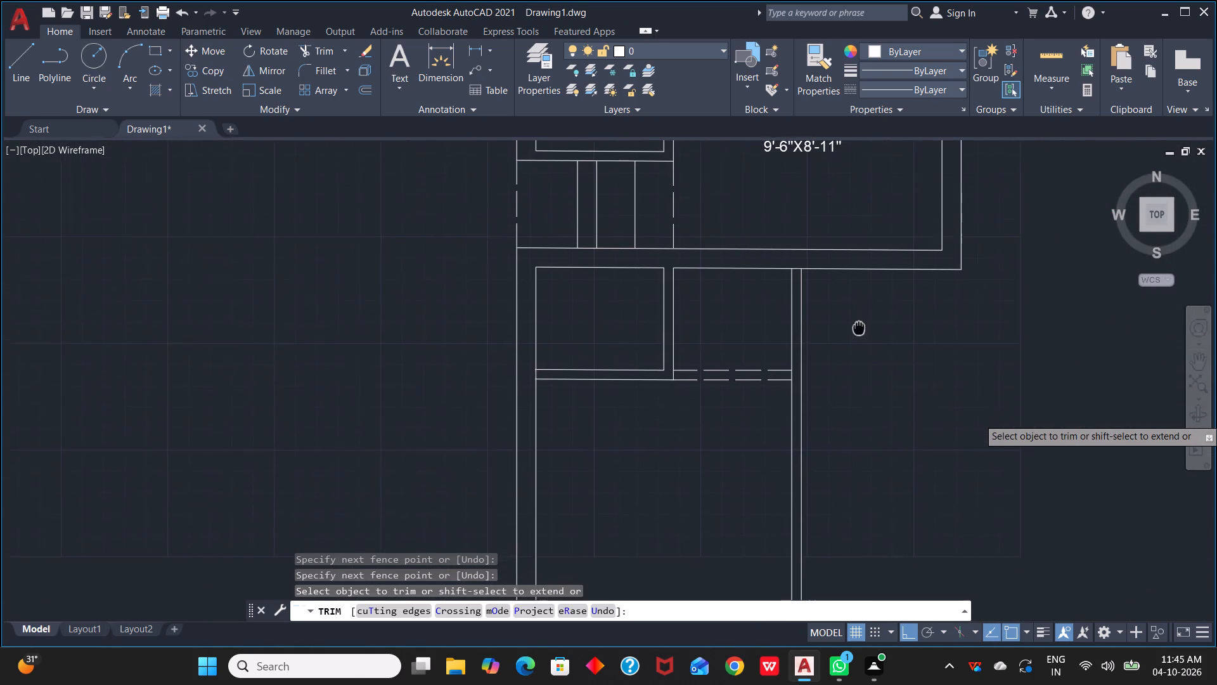
pyautogui.moveTo(859, 328); pyautogui.dragTo(939, 318, button='middle')
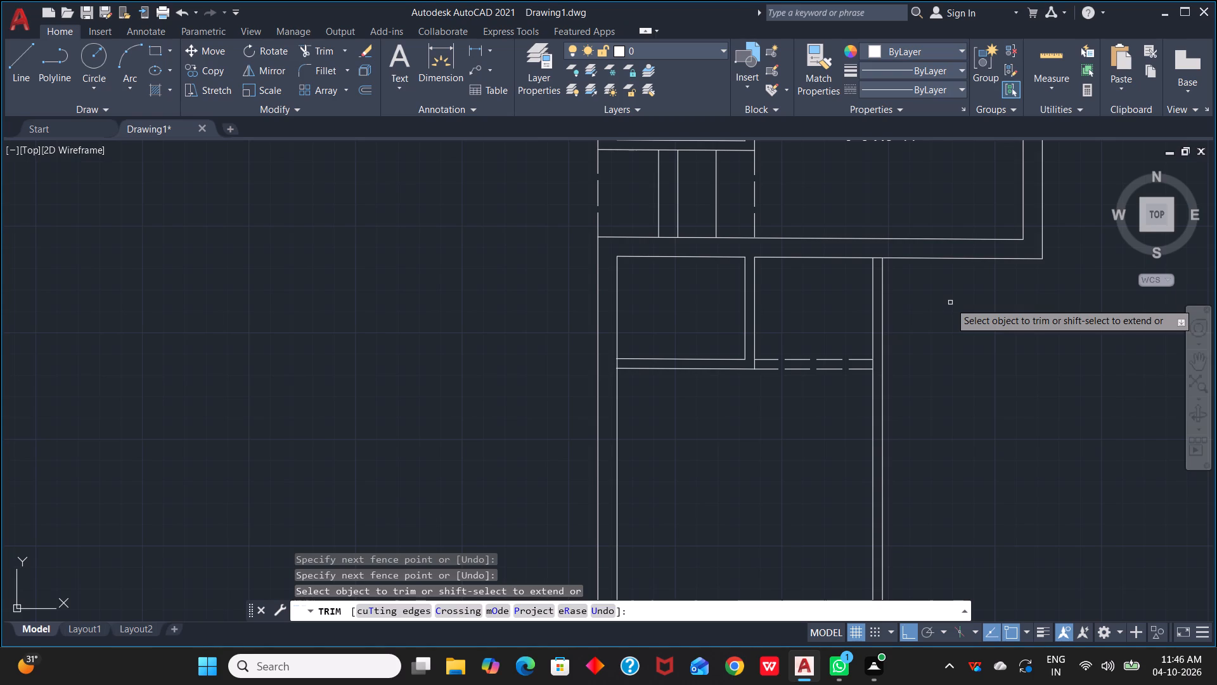
pyautogui.scroll(-2, 928, 289)
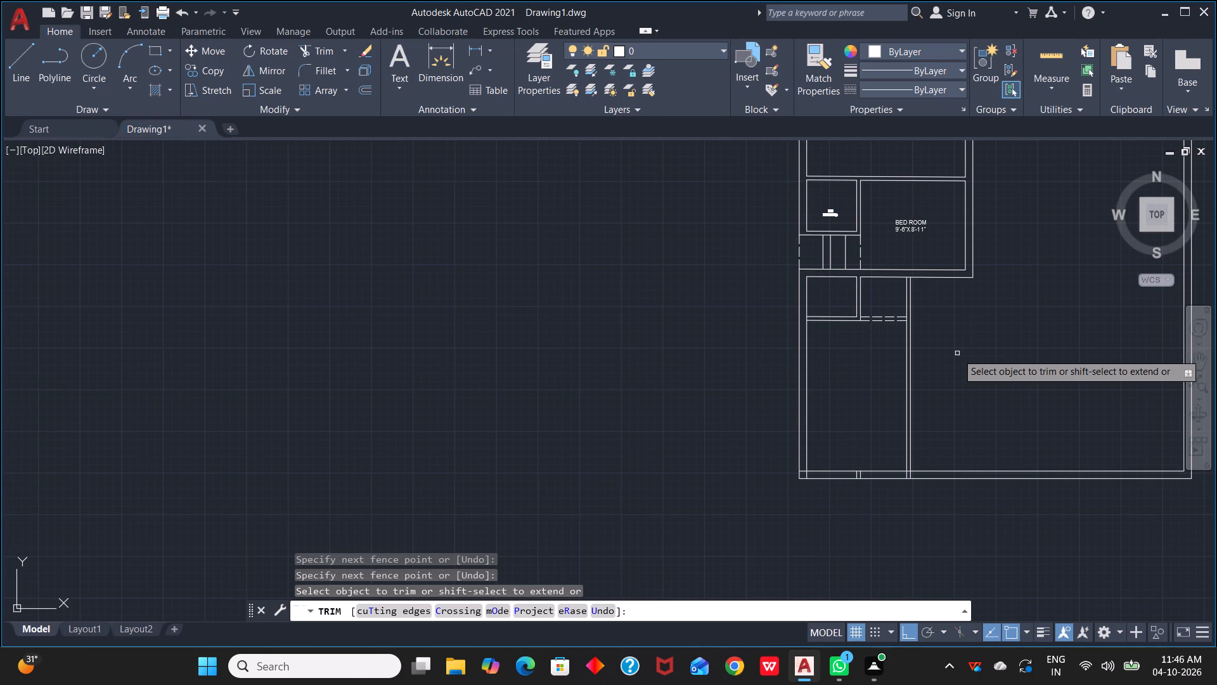
pyautogui.moveTo(965, 403); pyautogui.dragTo(1022, 288, button='middle')
pyautogui.scroll(2, 862, 391)
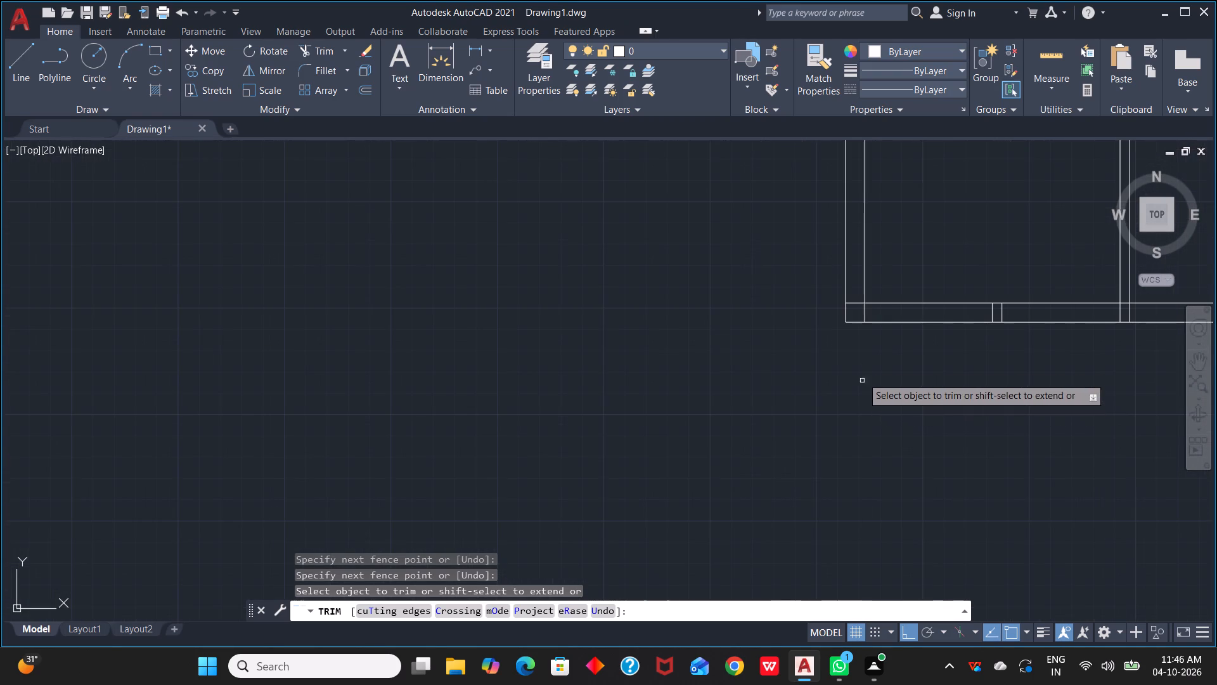
pyautogui.moveTo(856, 292); pyautogui.dragTo(910, 315)
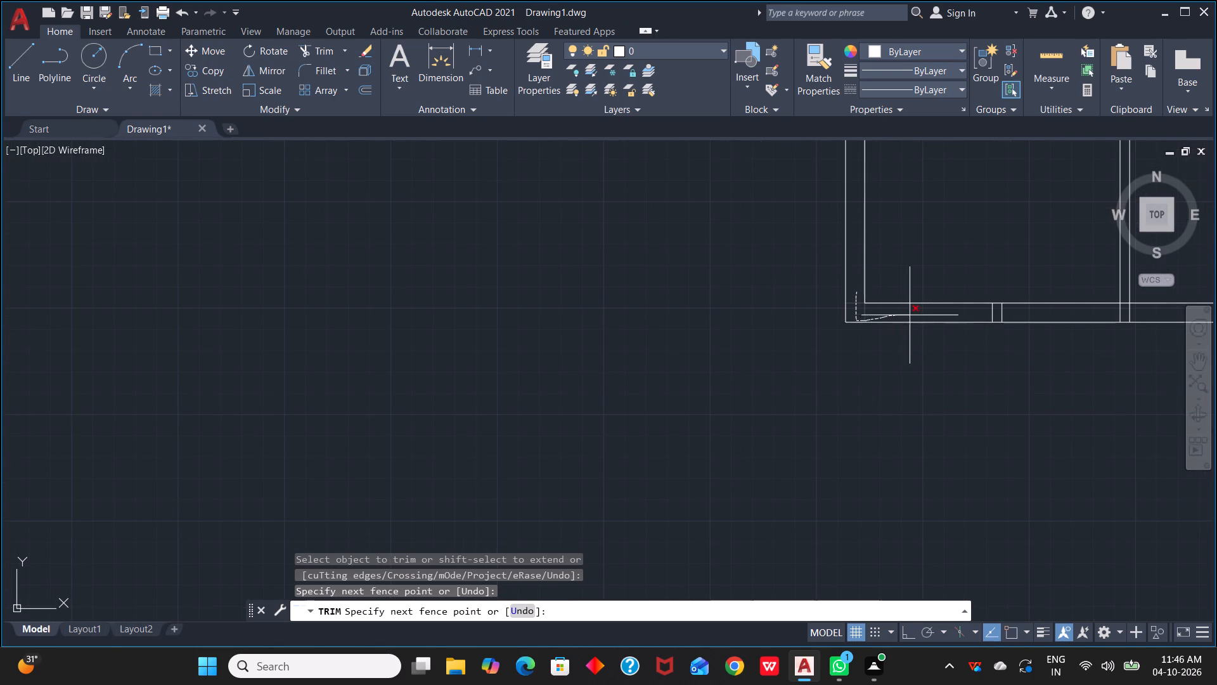
pyautogui.moveTo(910, 315); pyautogui.dragTo(1121, 308)
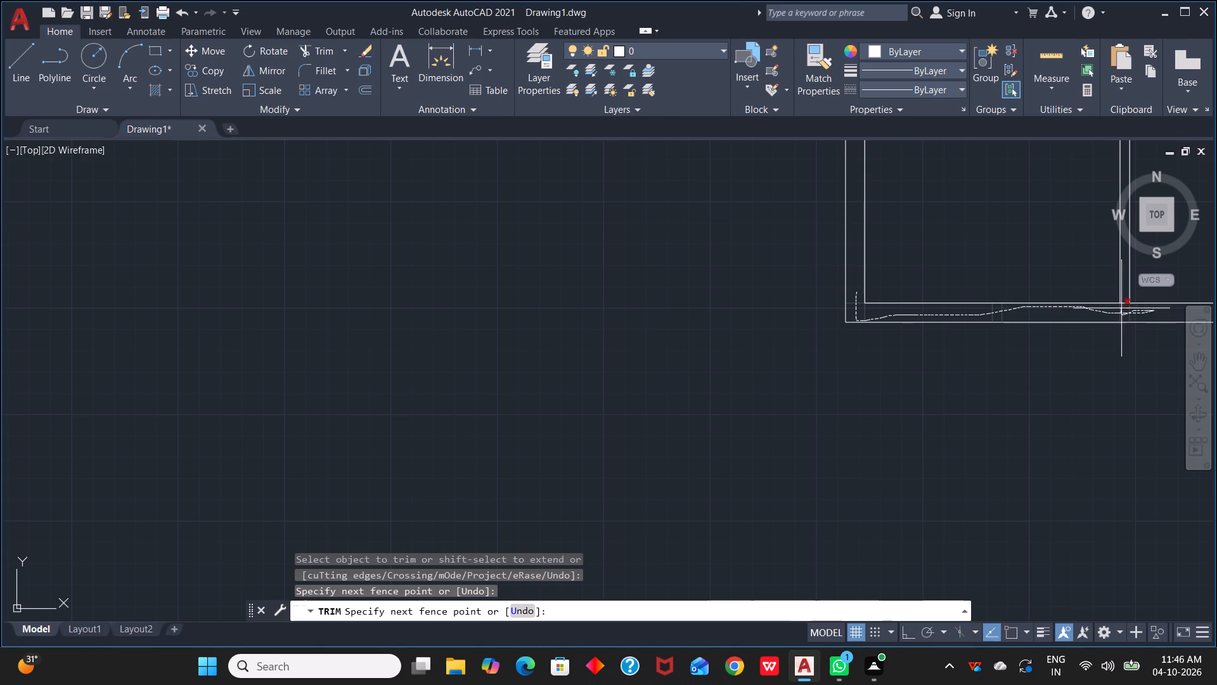
pyautogui.moveTo(1121, 308); pyautogui.dragTo(1125, 301)
pyautogui.scroll(-2, 1129, 325)
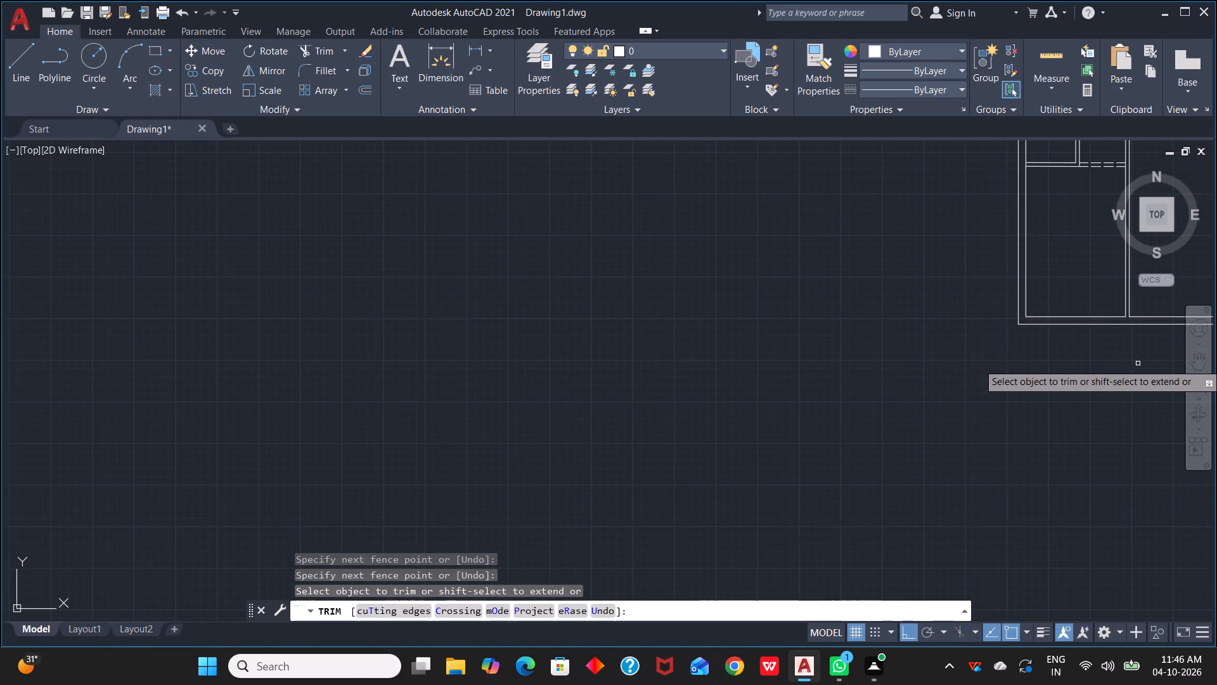
# Trim the left outer wall's inner face between the horizontal partition pair, and both horizontal overshoots past that face.
pyautogui.moveTo(1138, 363); pyautogui.dragTo(1007, 426, button='middle')
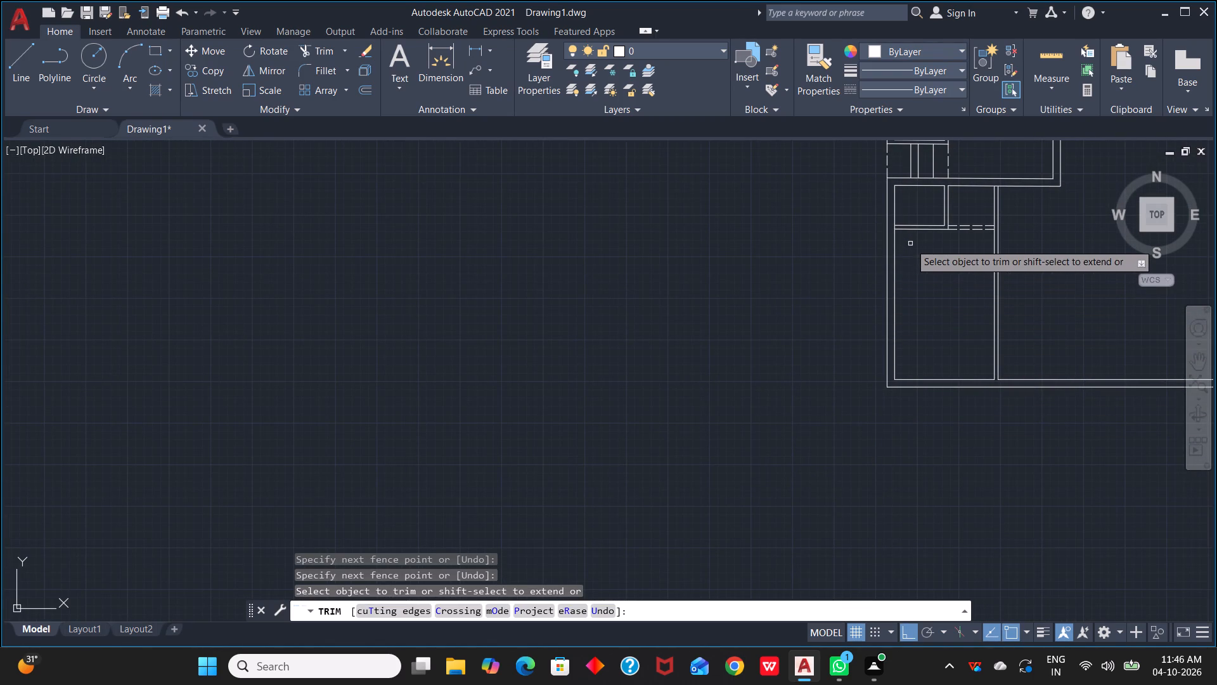
pyautogui.moveTo(910, 244); pyautogui.dragTo(943, 322, button='middle')
pyautogui.scroll(3, 943, 322)
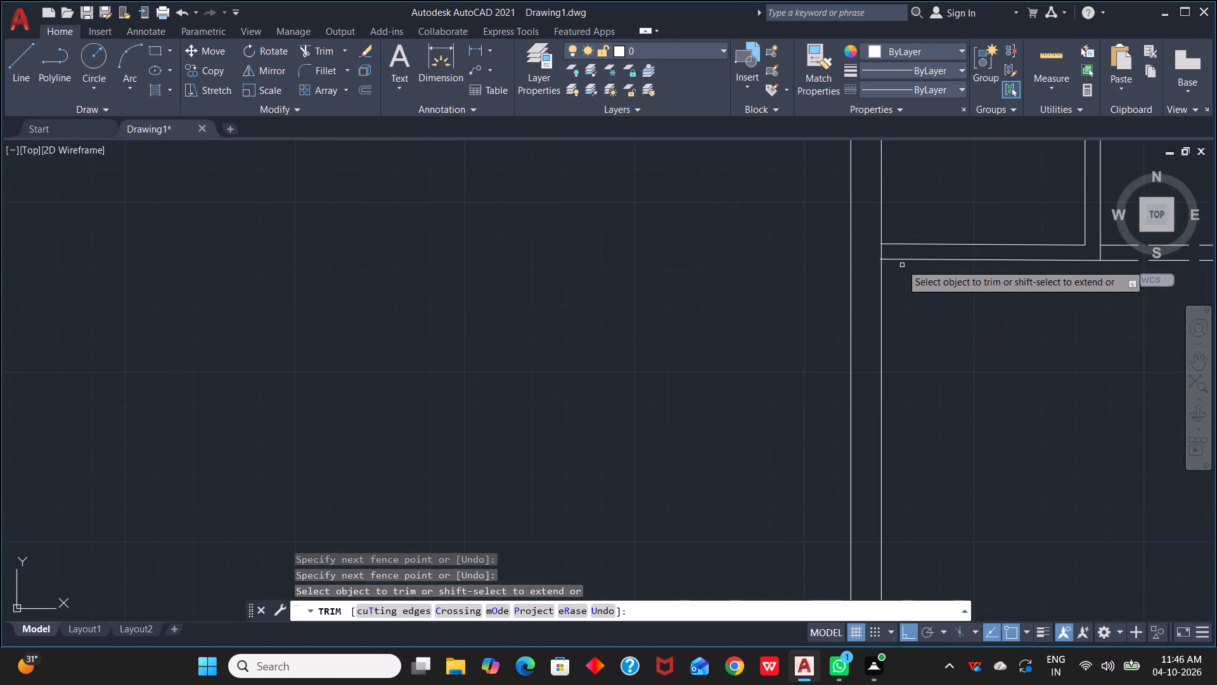
pyautogui.click(881, 249)
pyautogui.scroll(4, 879, 249)
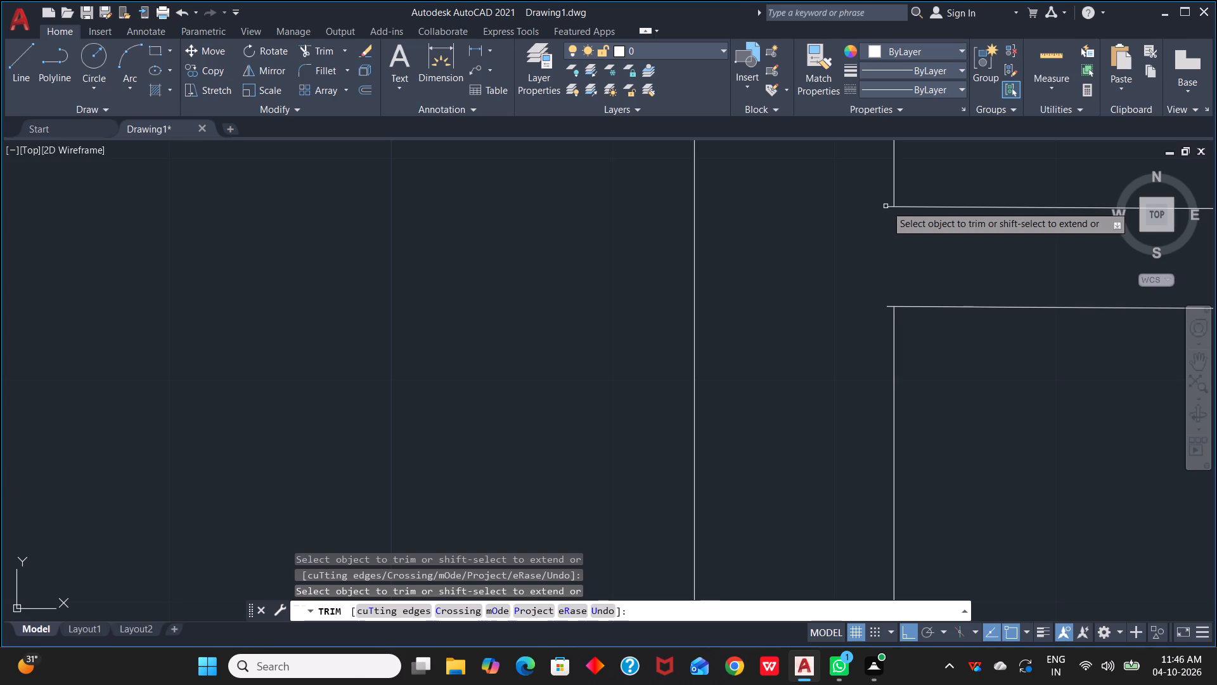
pyautogui.click(887, 205)
pyautogui.click(889, 308)
pyautogui.scroll(-4, 950, 362)
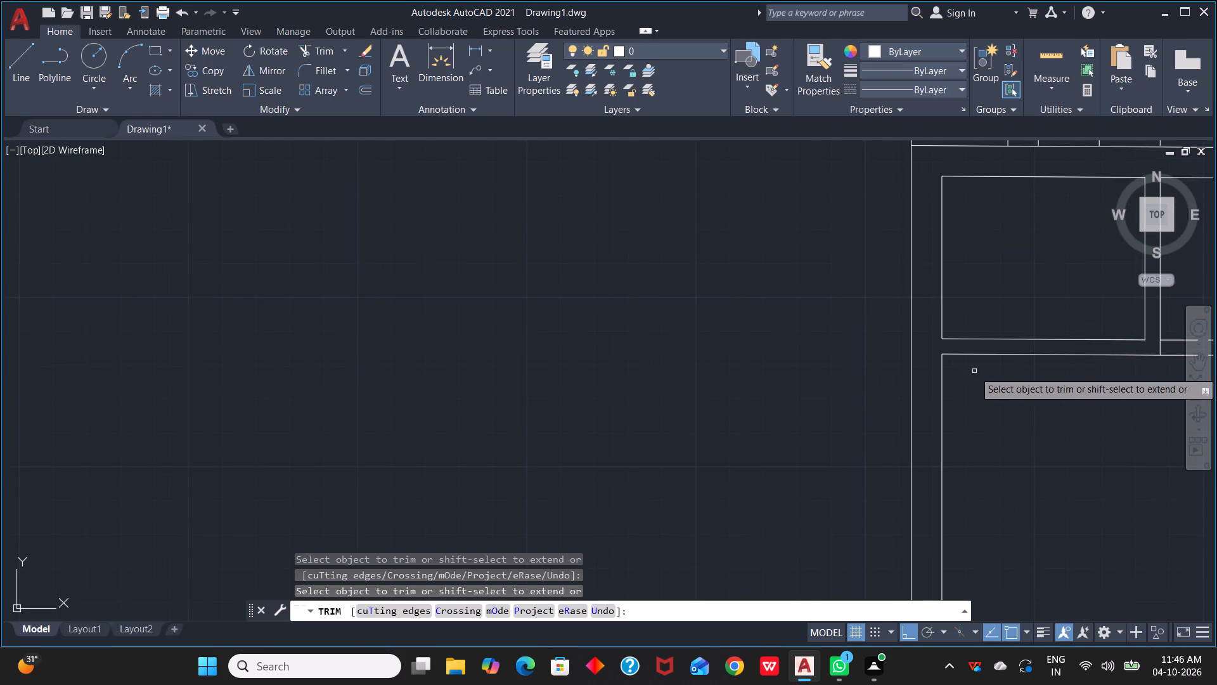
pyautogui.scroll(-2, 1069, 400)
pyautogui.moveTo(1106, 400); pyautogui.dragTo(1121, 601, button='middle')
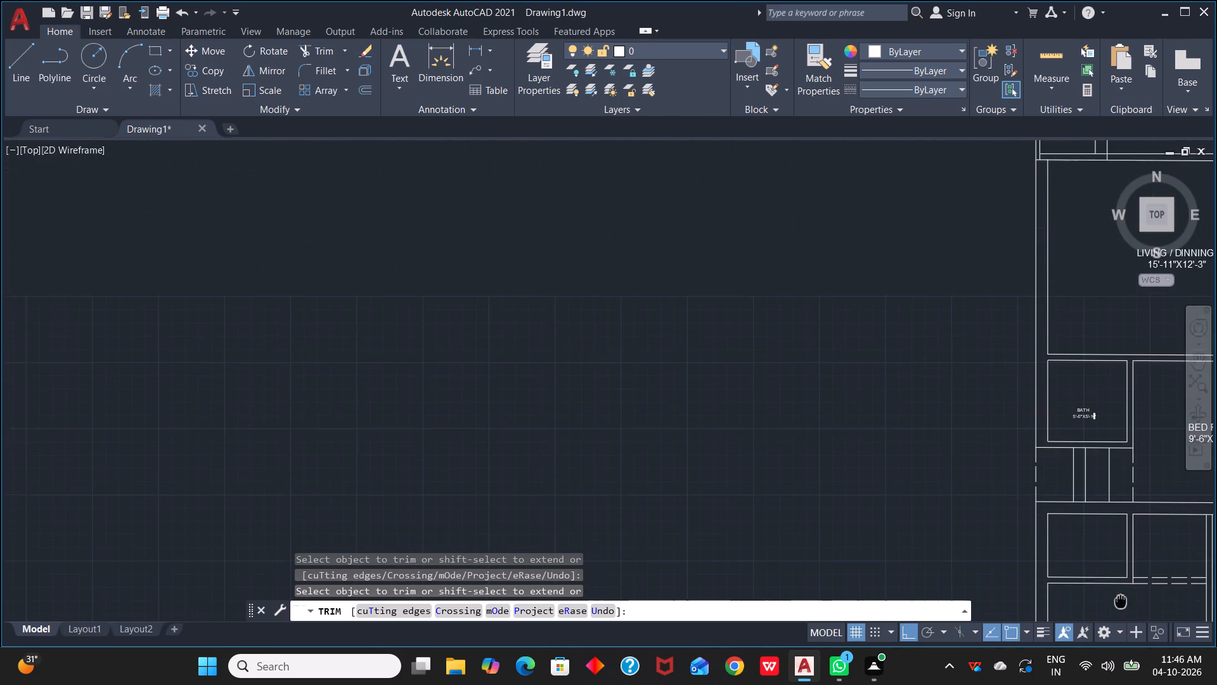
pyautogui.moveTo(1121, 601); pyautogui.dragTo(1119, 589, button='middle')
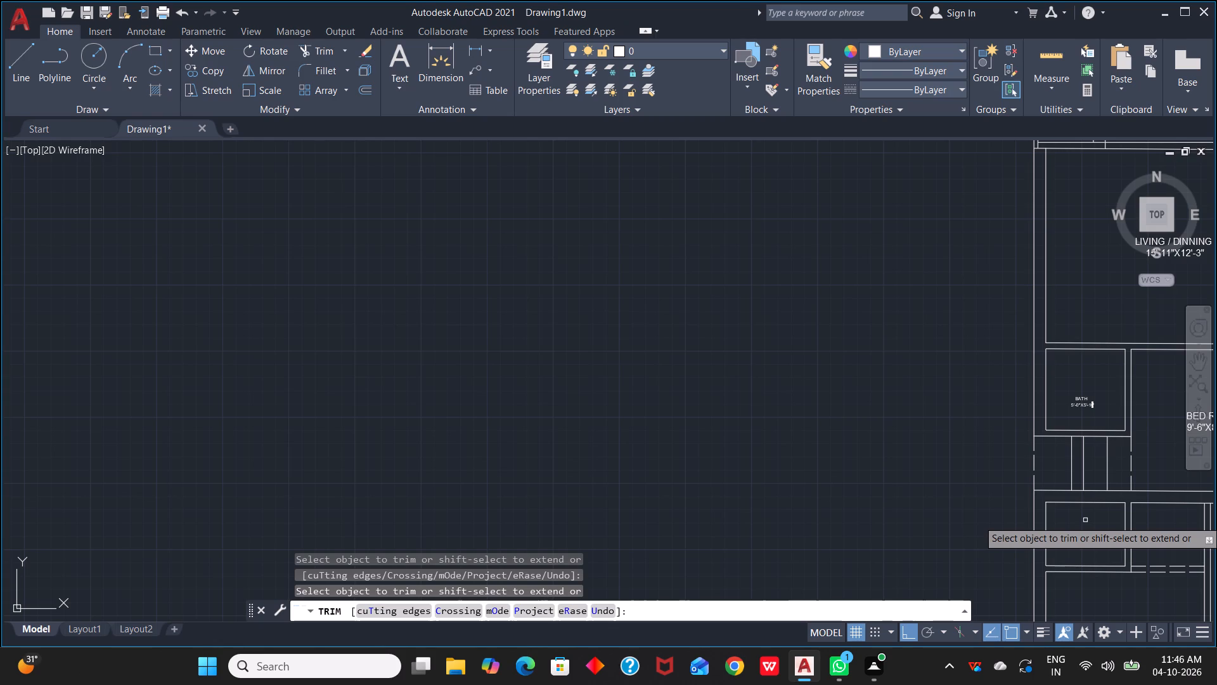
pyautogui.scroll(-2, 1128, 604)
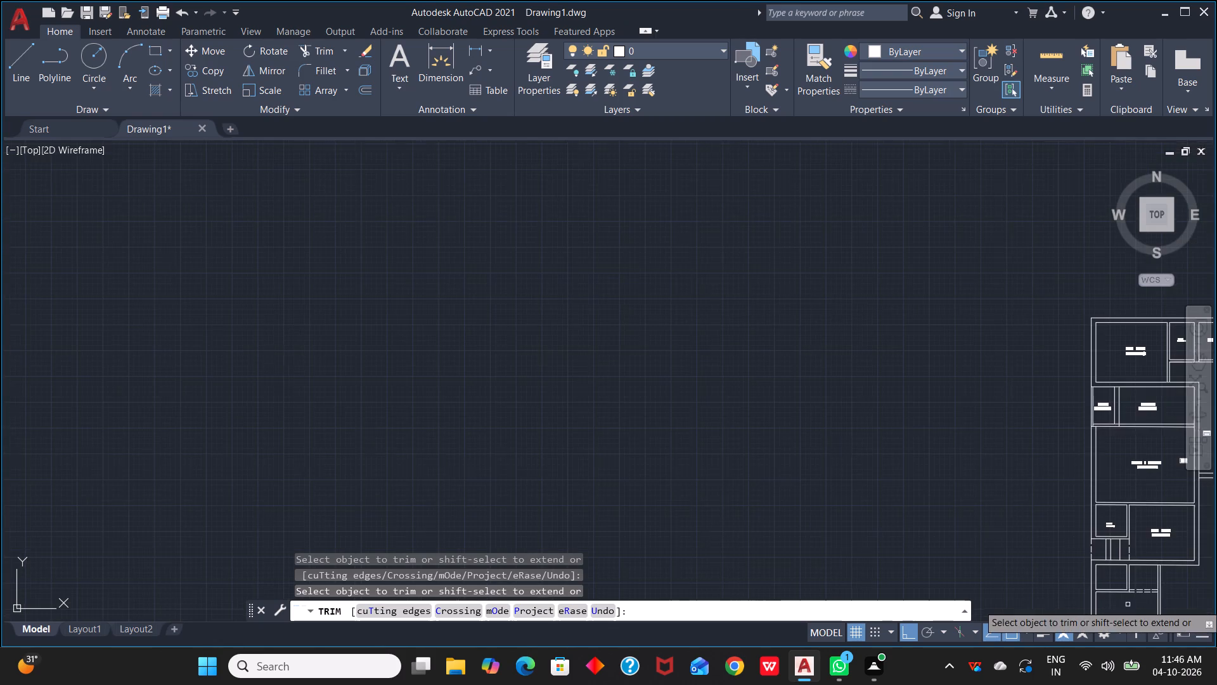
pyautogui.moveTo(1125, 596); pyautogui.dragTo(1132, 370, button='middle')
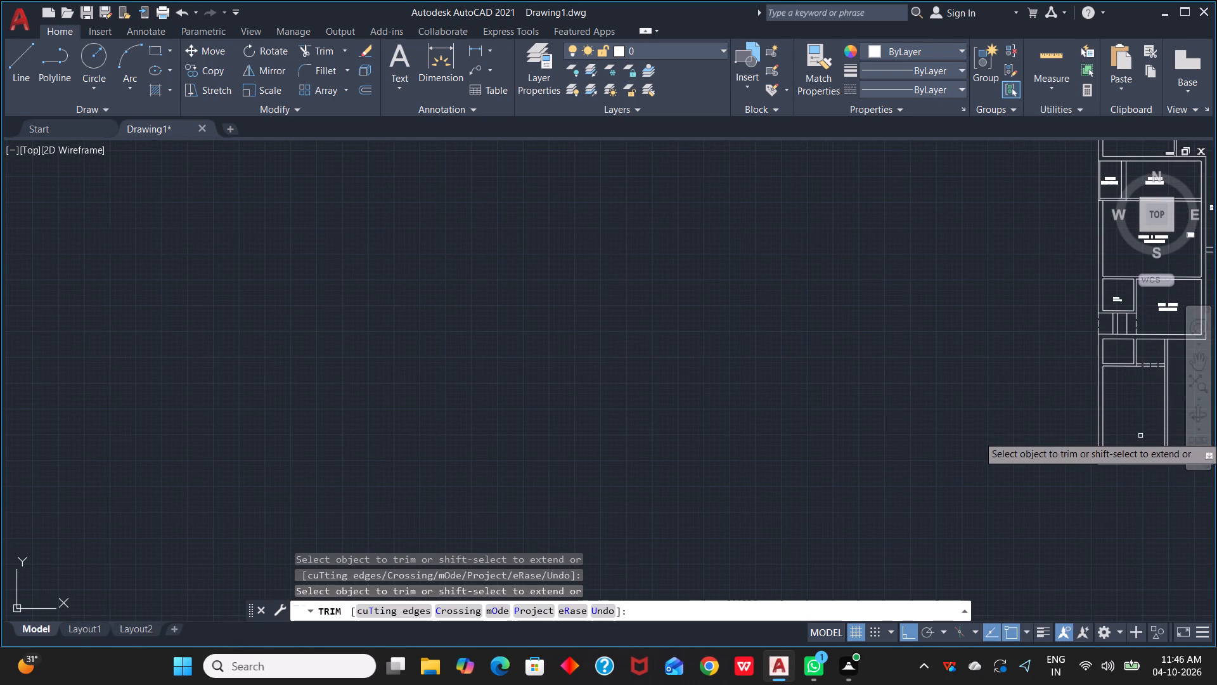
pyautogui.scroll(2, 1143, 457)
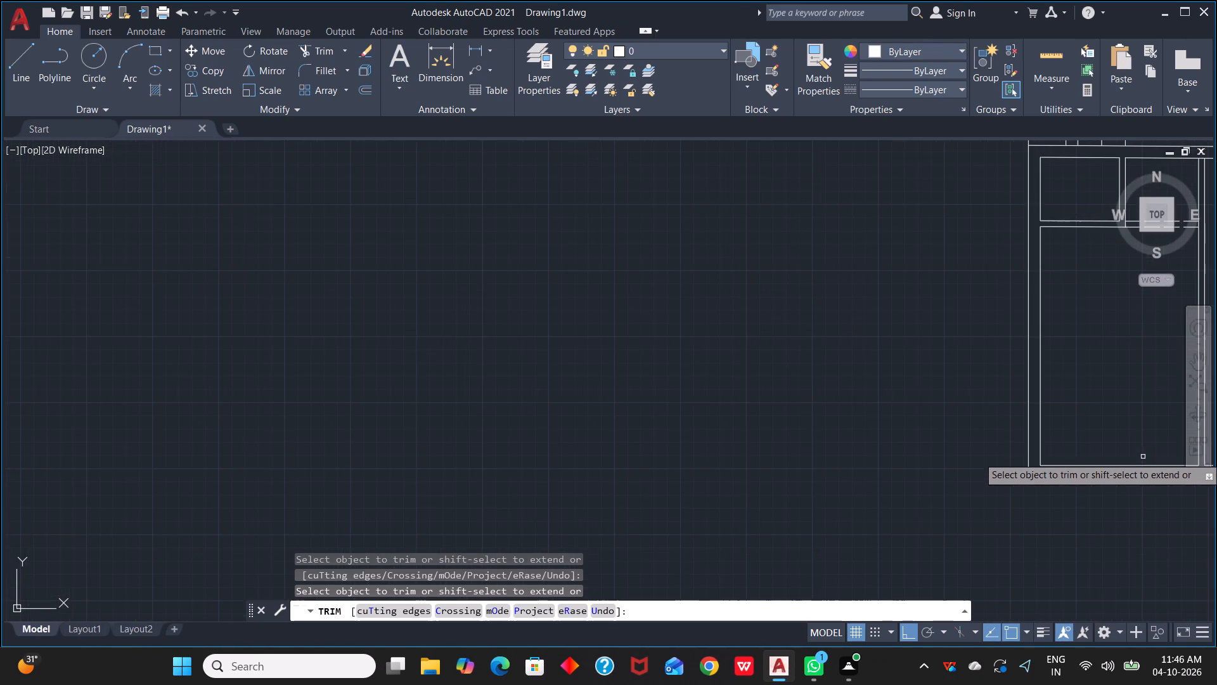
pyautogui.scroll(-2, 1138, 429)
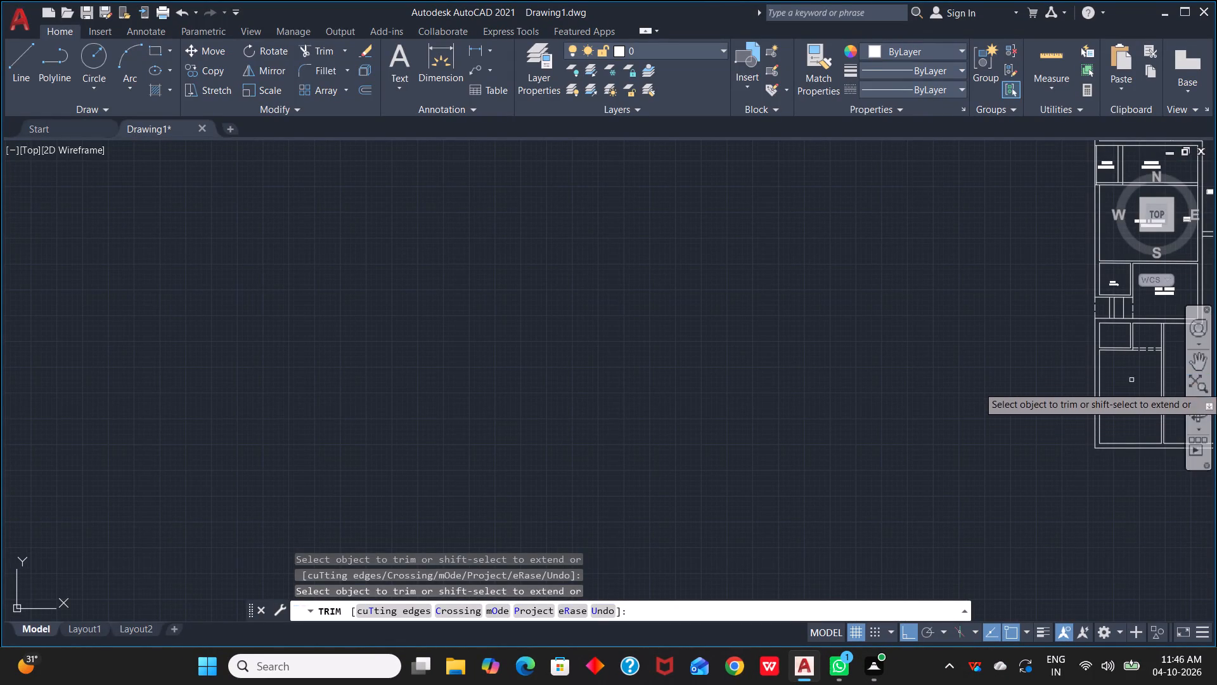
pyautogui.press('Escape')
# Offset the lower dashed opening line 10' down into the large room, and offset that copy 9" further down.
pyautogui.scroll(2, 1149, 366)
pyautogui.moveTo(1123, 355); pyautogui.dragTo(1047, 351, button='middle')
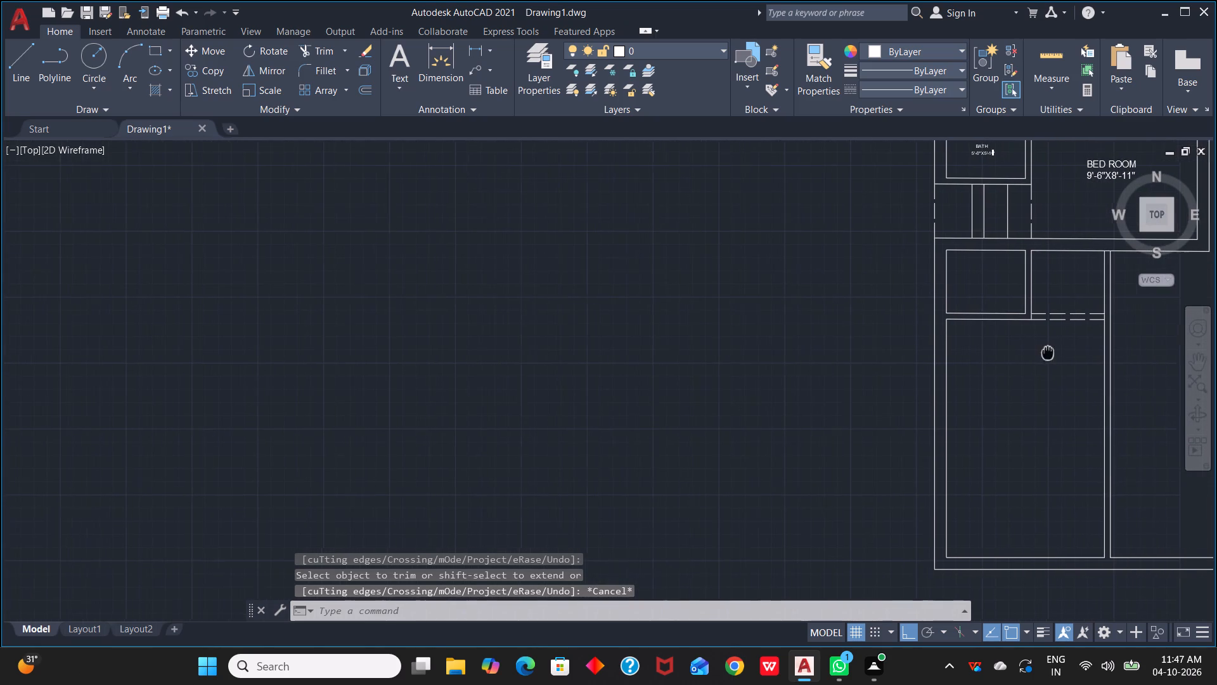
pyautogui.moveTo(1047, 351); pyautogui.dragTo(1046, 351, button='middle')
pyautogui.write('O')
pyautogui.press('space')
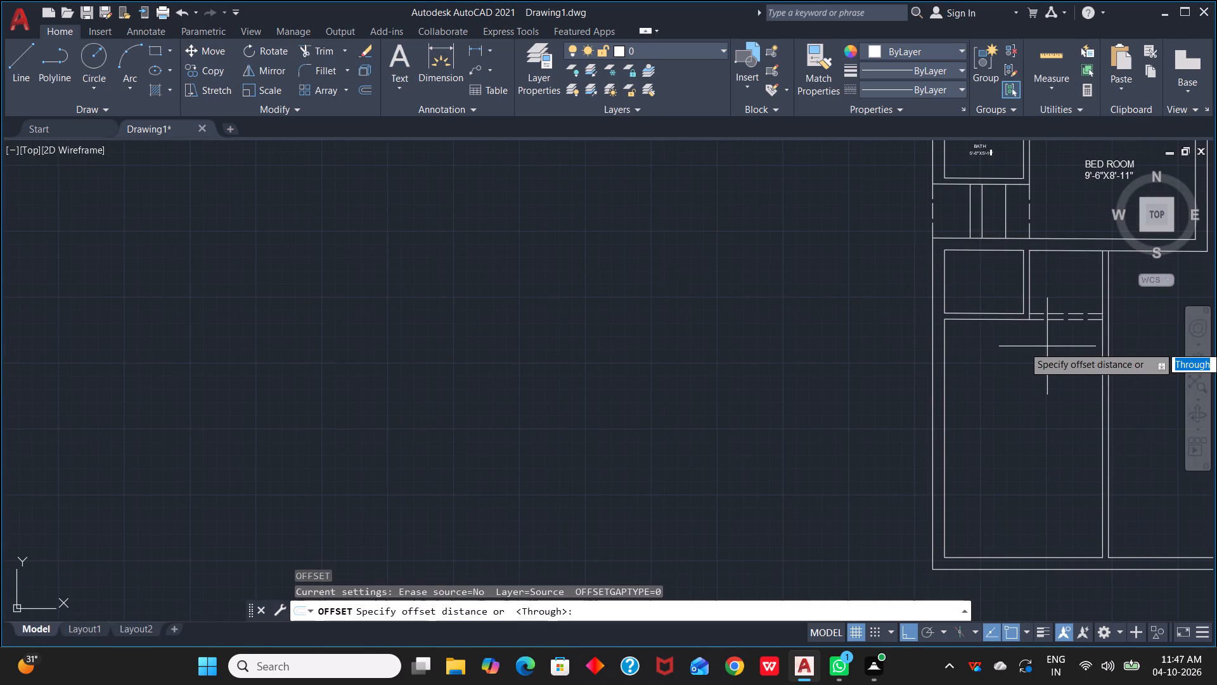
pyautogui.press('1')
pyautogui.press('0')
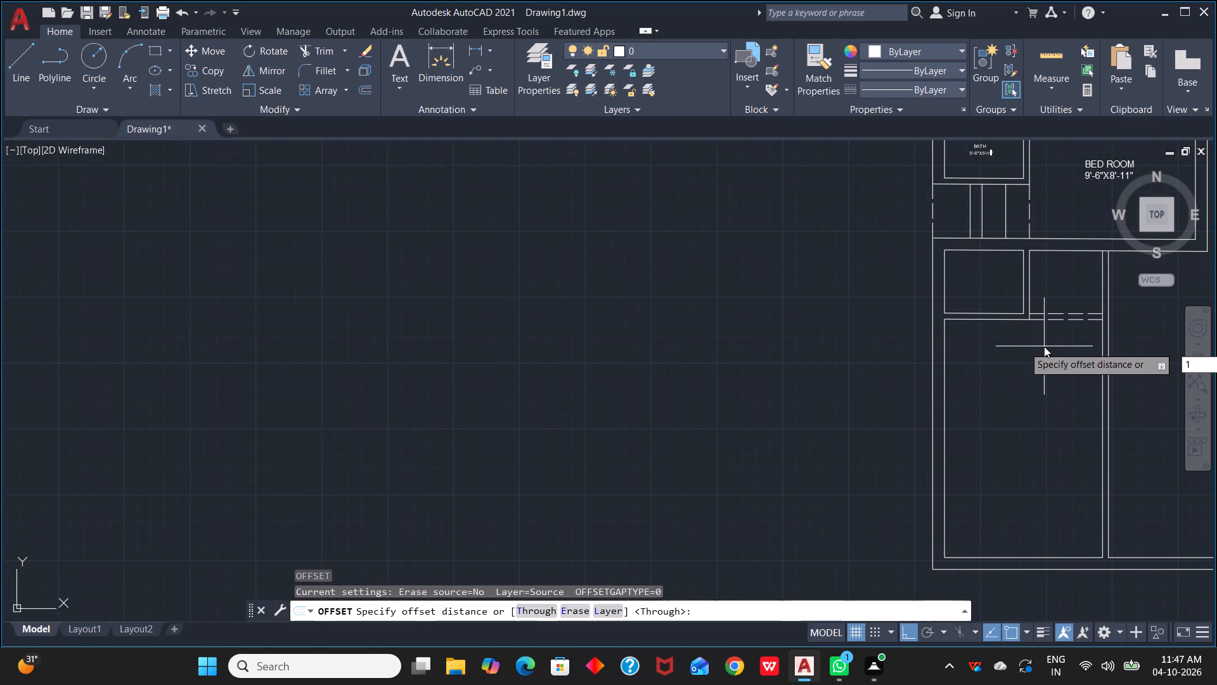
pyautogui.write("'")
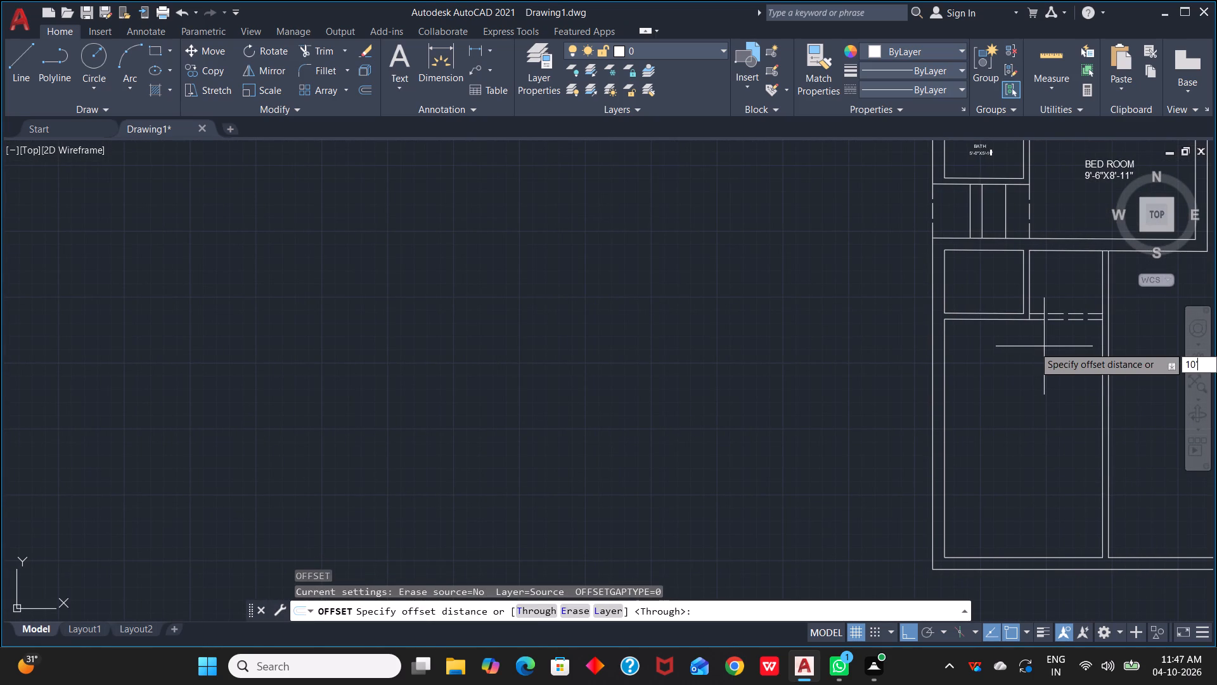
pyautogui.press('space')
pyautogui.click(1053, 320)
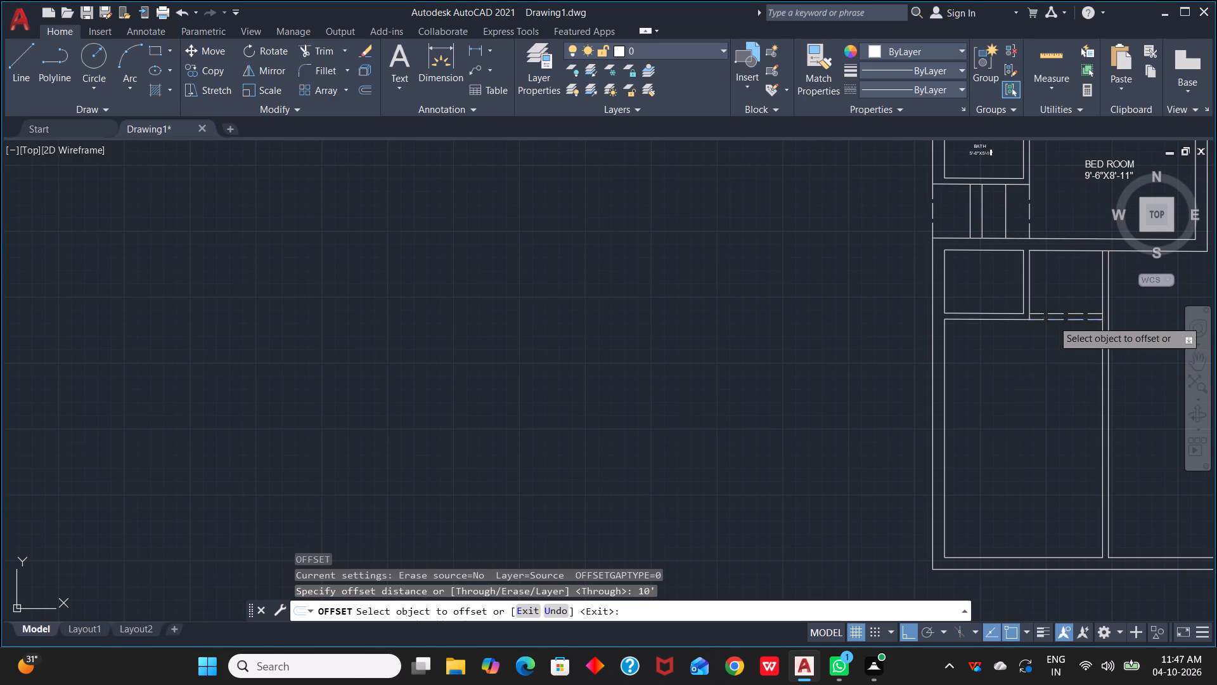
pyautogui.click(1063, 408)
pyautogui.click(1066, 477)
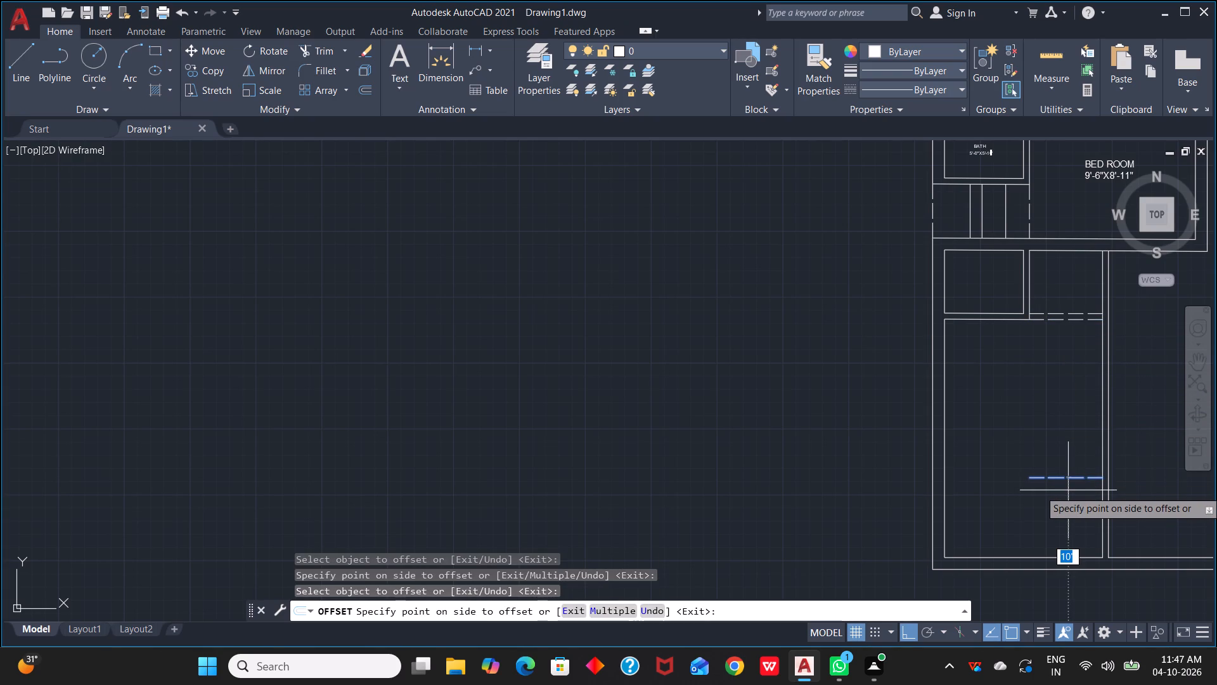
pyautogui.write('9"')
pyautogui.press('Return')
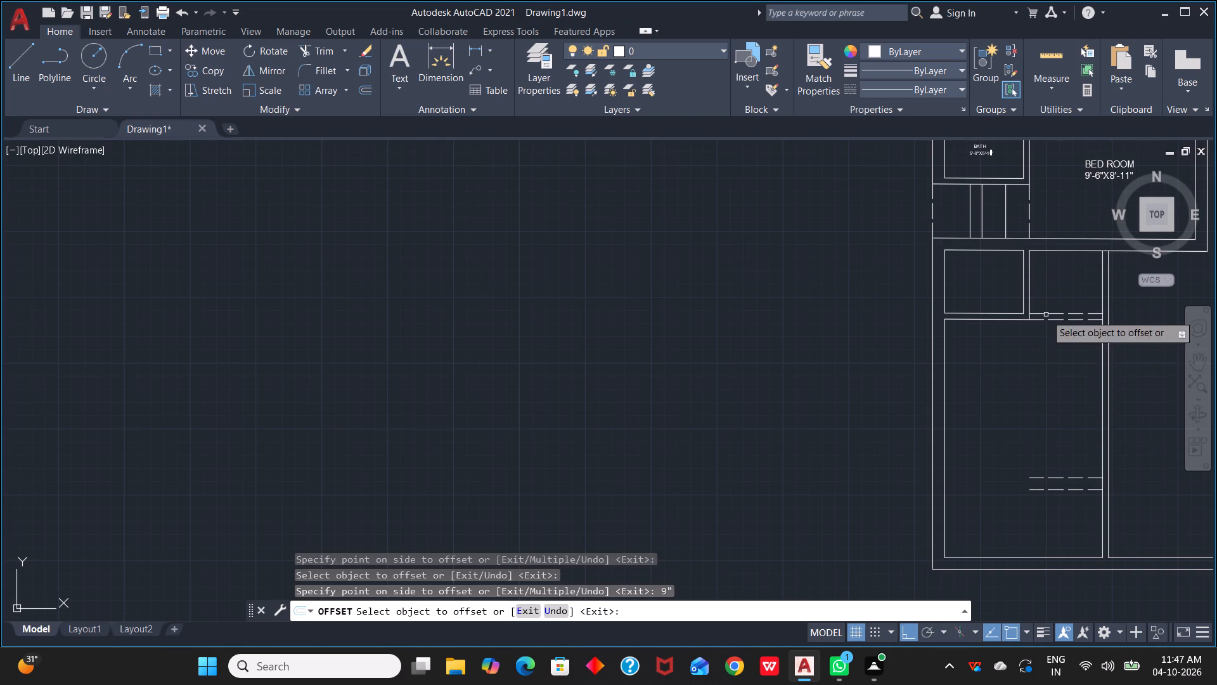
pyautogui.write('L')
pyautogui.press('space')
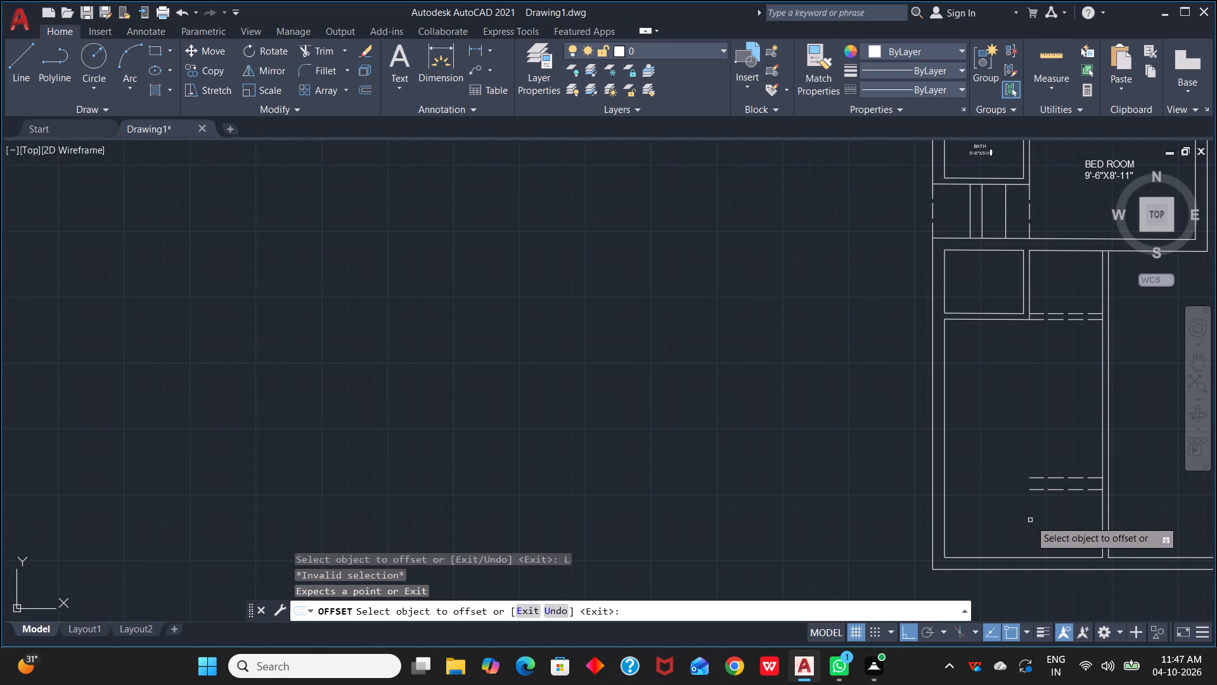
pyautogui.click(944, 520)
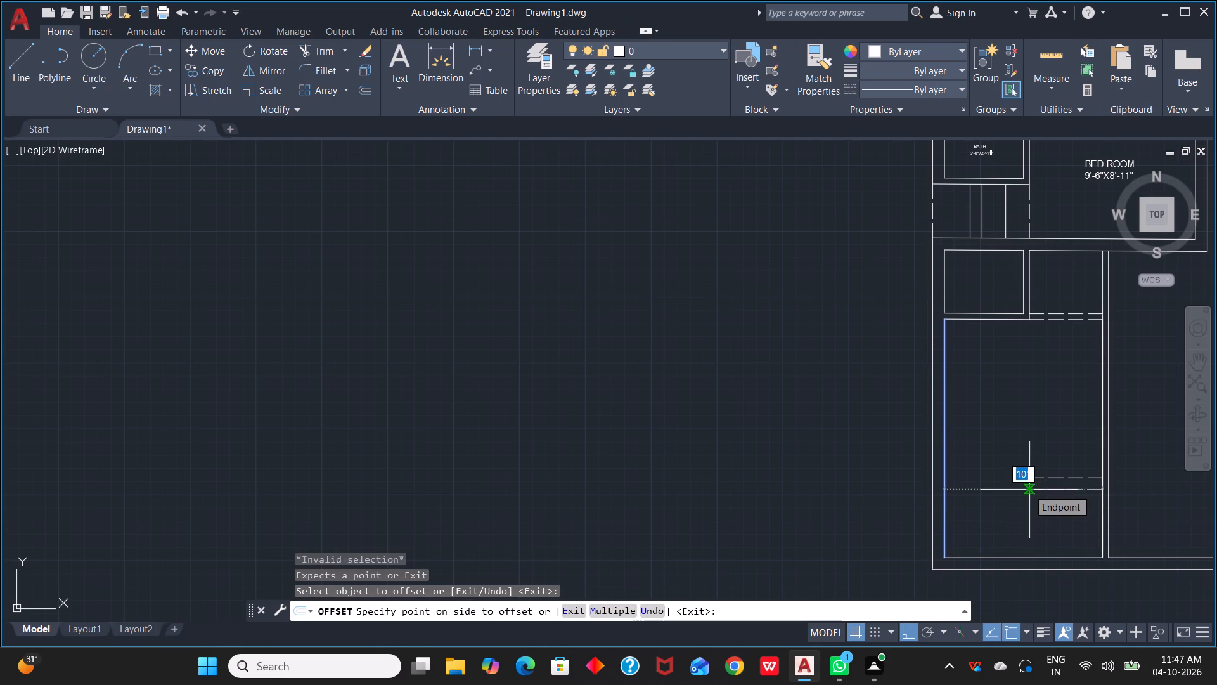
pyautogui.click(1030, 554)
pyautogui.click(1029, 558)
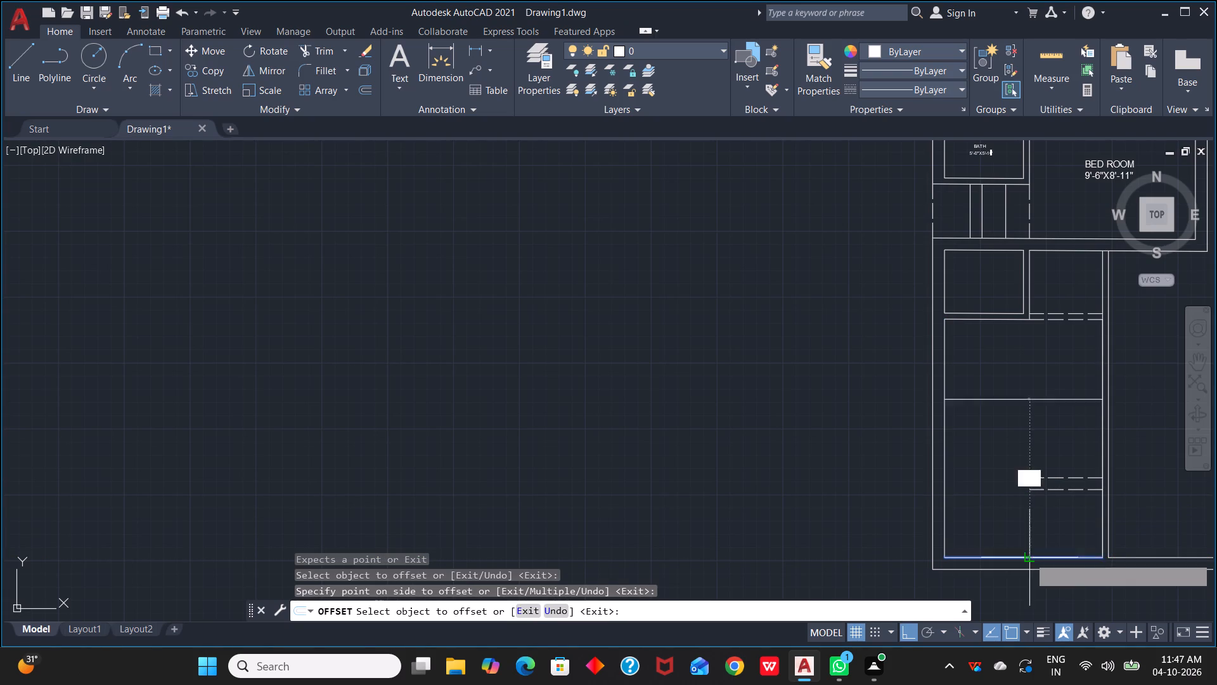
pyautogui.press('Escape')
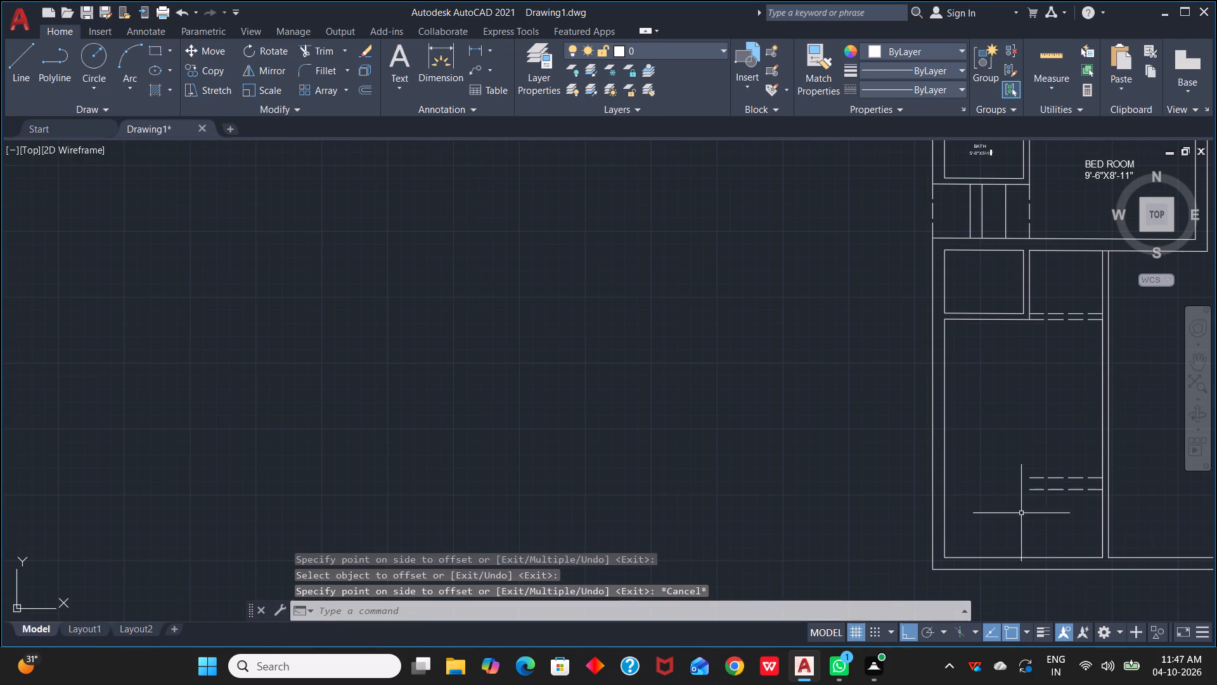
# Match the two lower dashed lines in the large room to the solid line properties of the adjacent vertical partition.
pyautogui.scroll(-1, 1030, 511)
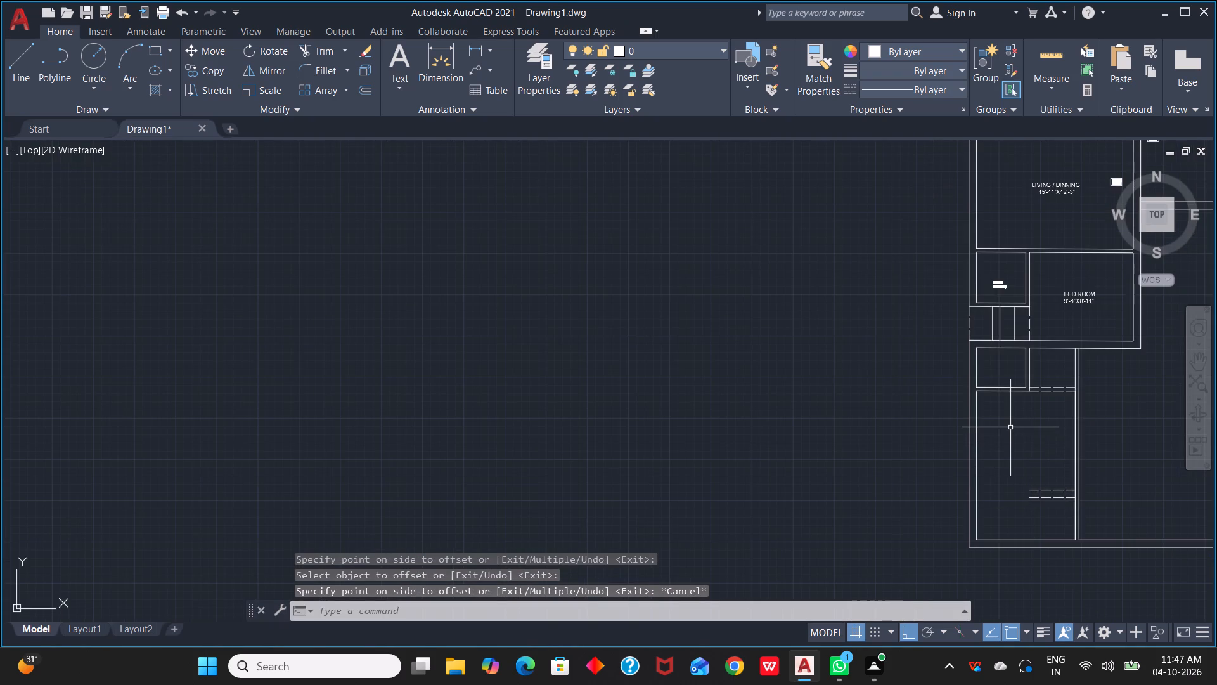
pyautogui.press('m')
pyautogui.write('A')
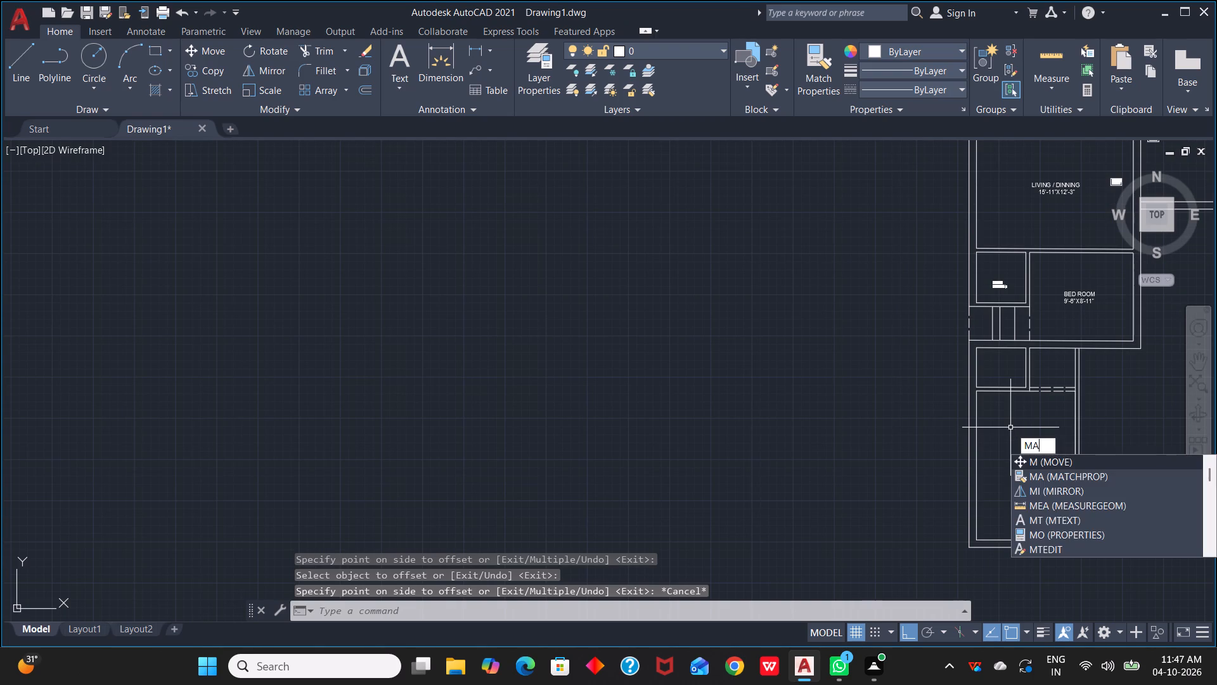
pyautogui.press('space')
pyautogui.click(1074, 483)
pyautogui.click(1064, 492)
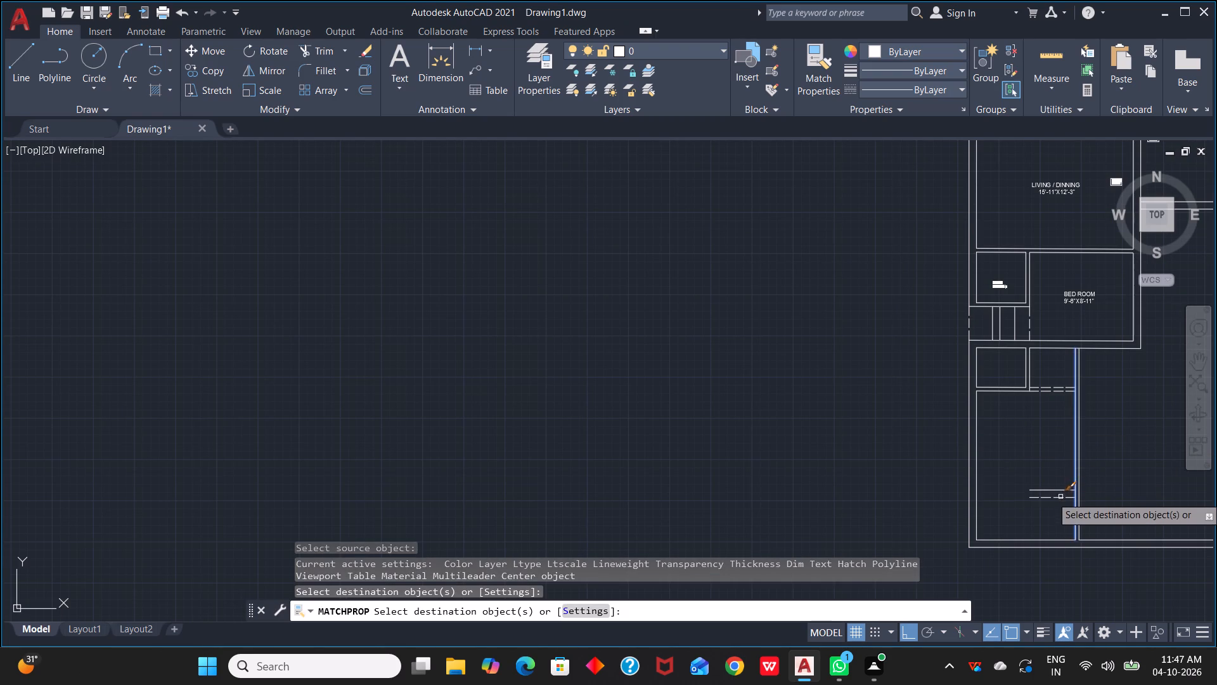
pyautogui.click(1060, 500)
pyautogui.scroll(-1, 987, 467)
pyautogui.scroll(1, 989, 486)
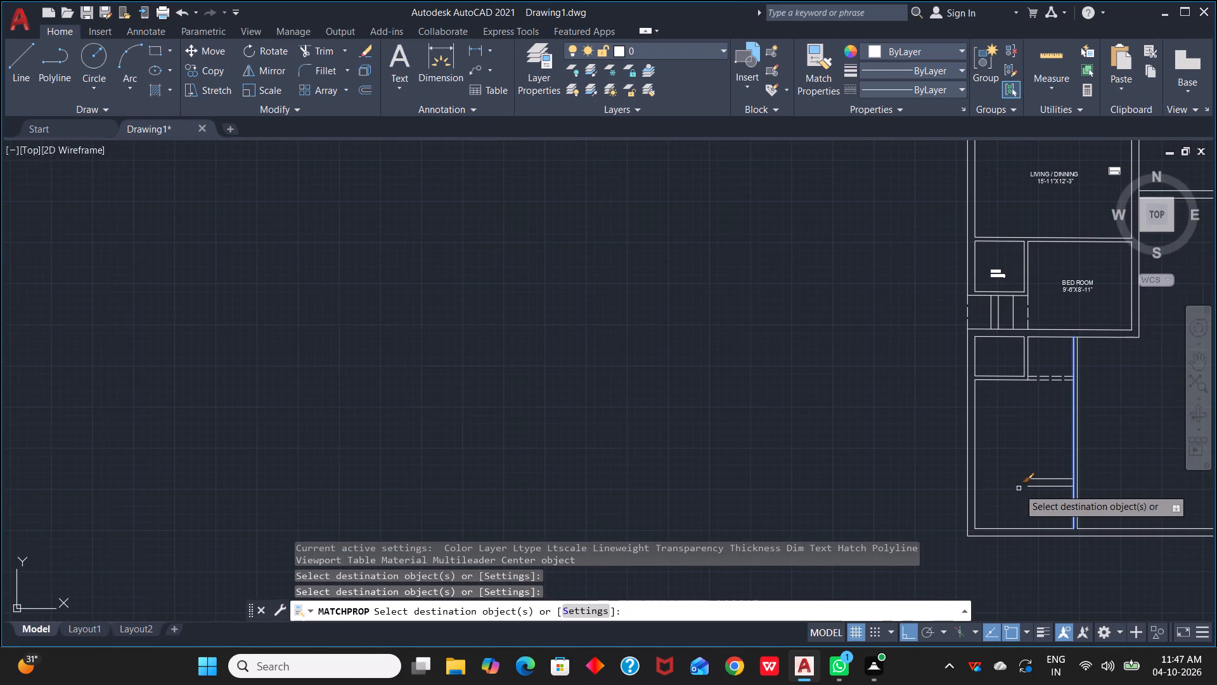
pyautogui.press('Escape')
pyautogui.press('Escape')
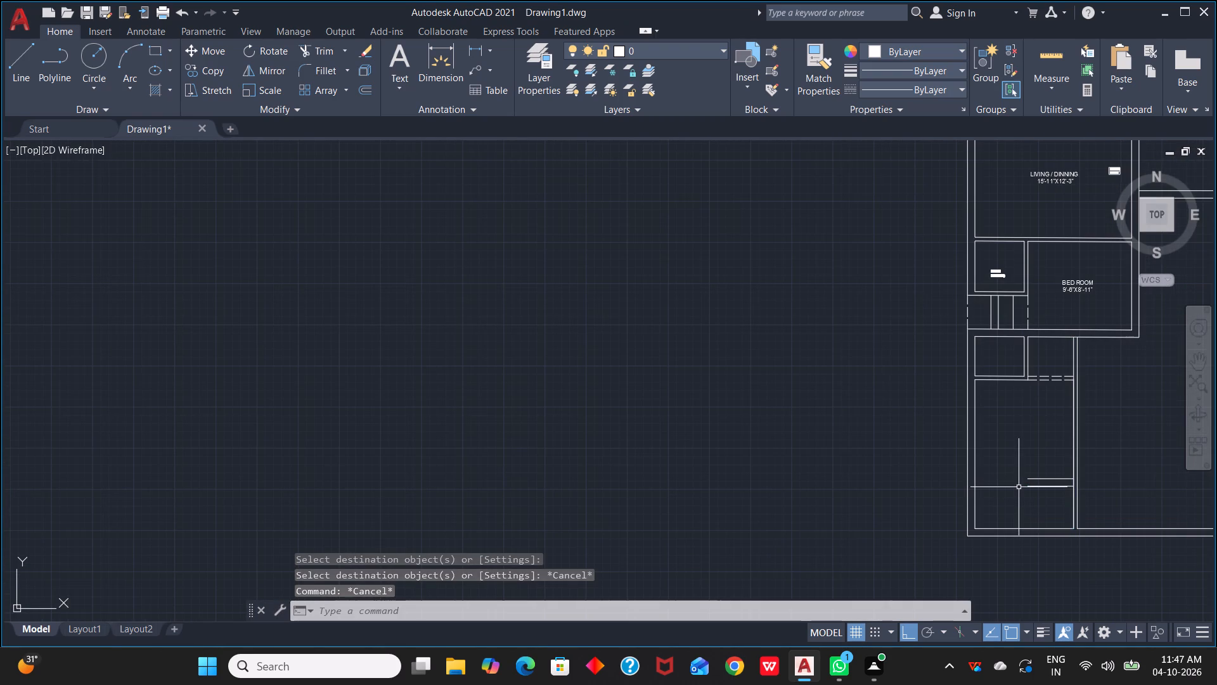
# Extend both lower horizontal partition lines across the large room to the left outer wall's inner face.
pyautogui.press('e')
pyautogui.write('X')
pyautogui.press('space')
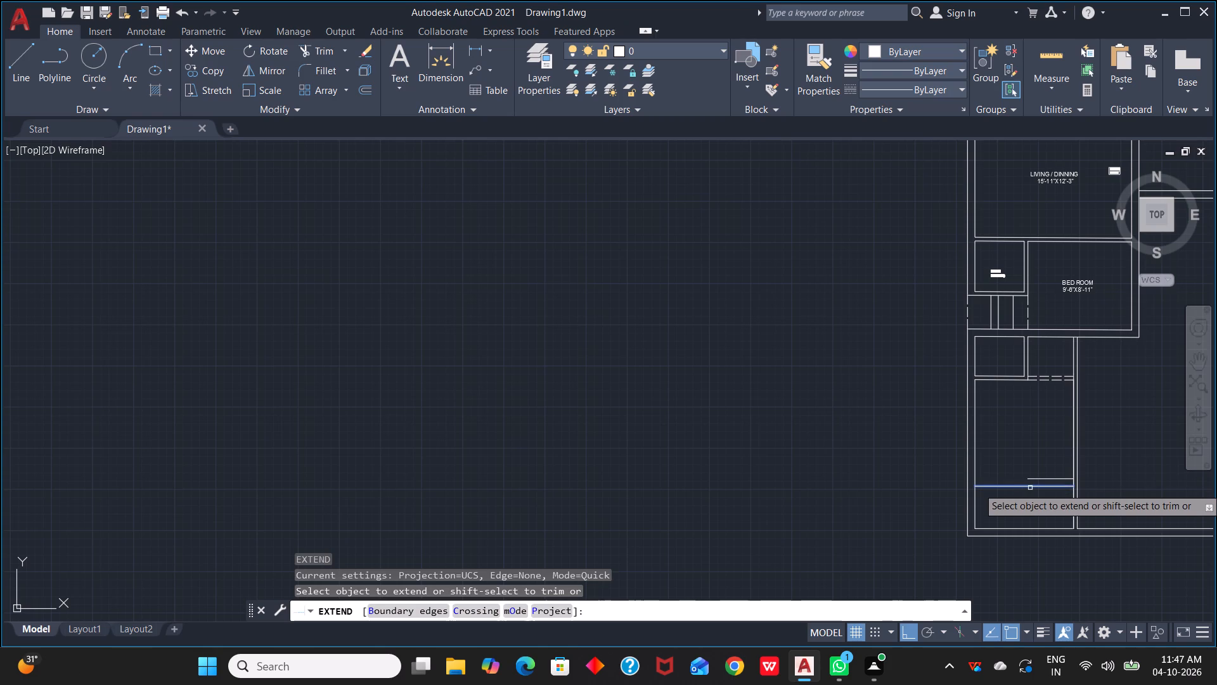
pyautogui.click(1030, 488)
pyautogui.click(1033, 477)
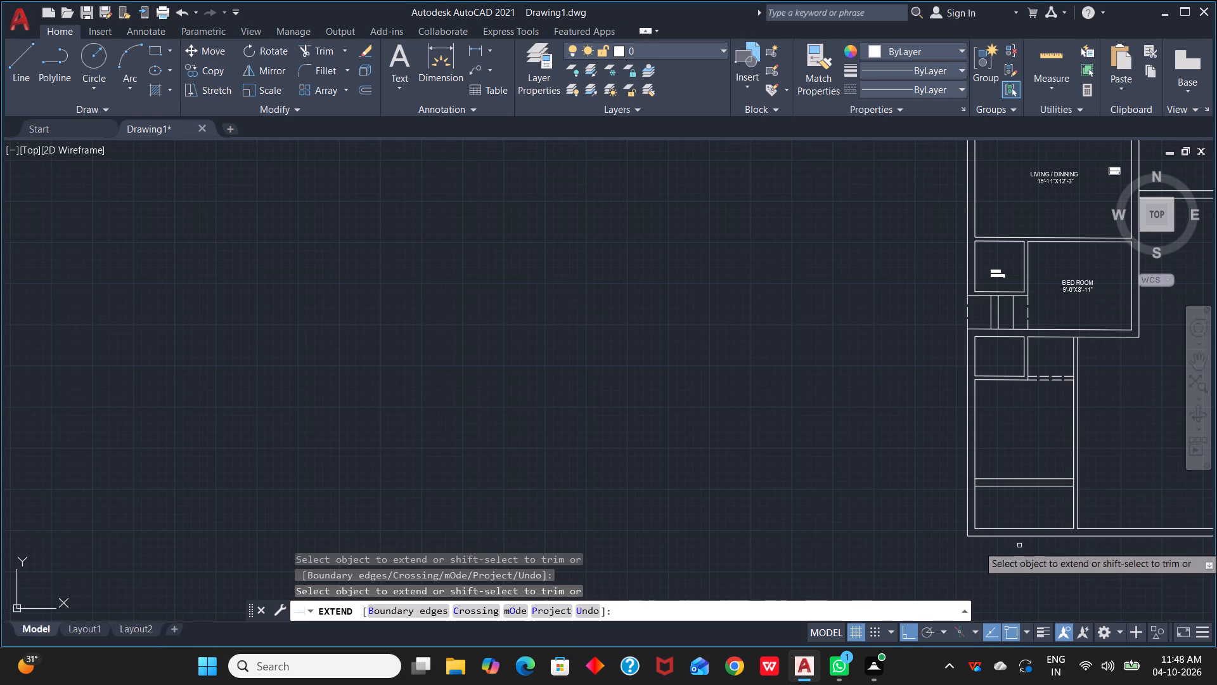
pyautogui.scroll(1, 1064, 527)
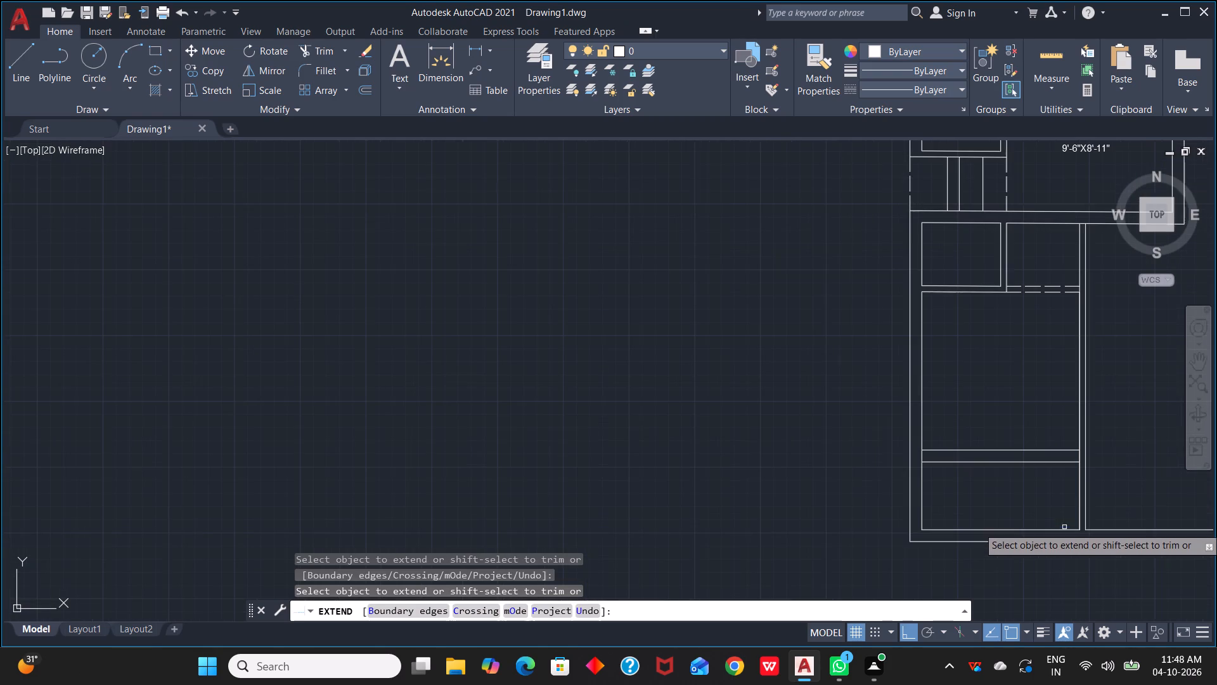
pyautogui.moveTo(1091, 549); pyautogui.dragTo(1105, 509, button='middle')
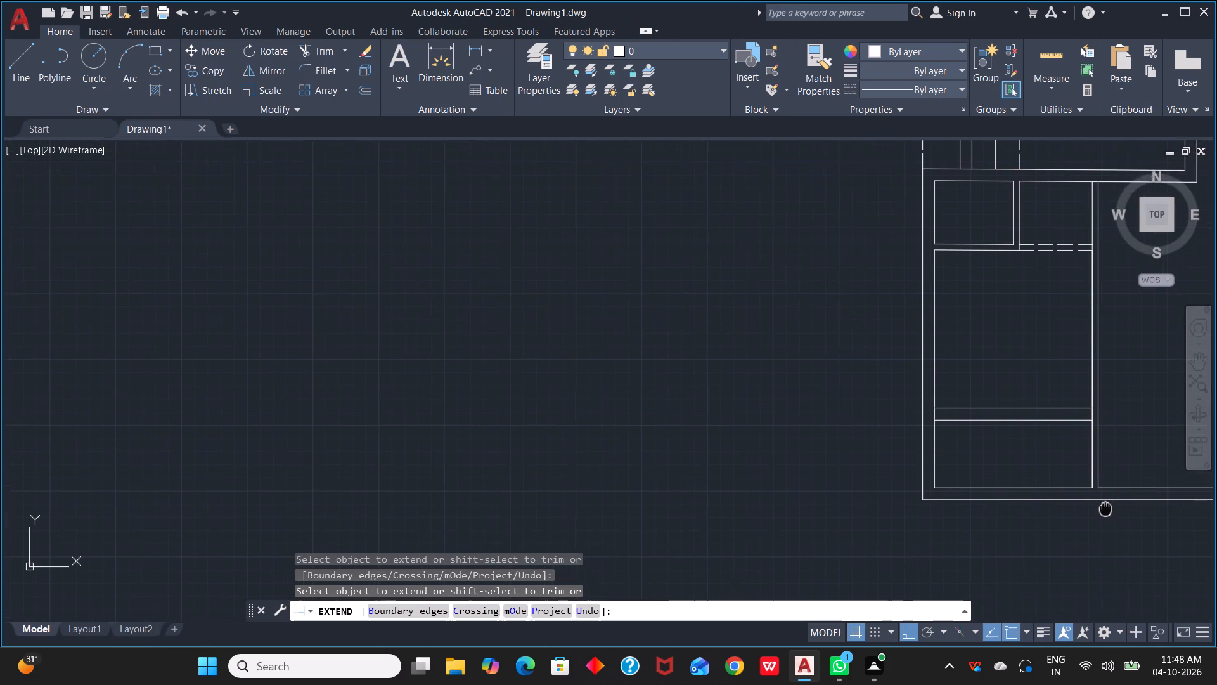
pyautogui.moveTo(1105, 509); pyautogui.dragTo(1112, 518, button='middle')
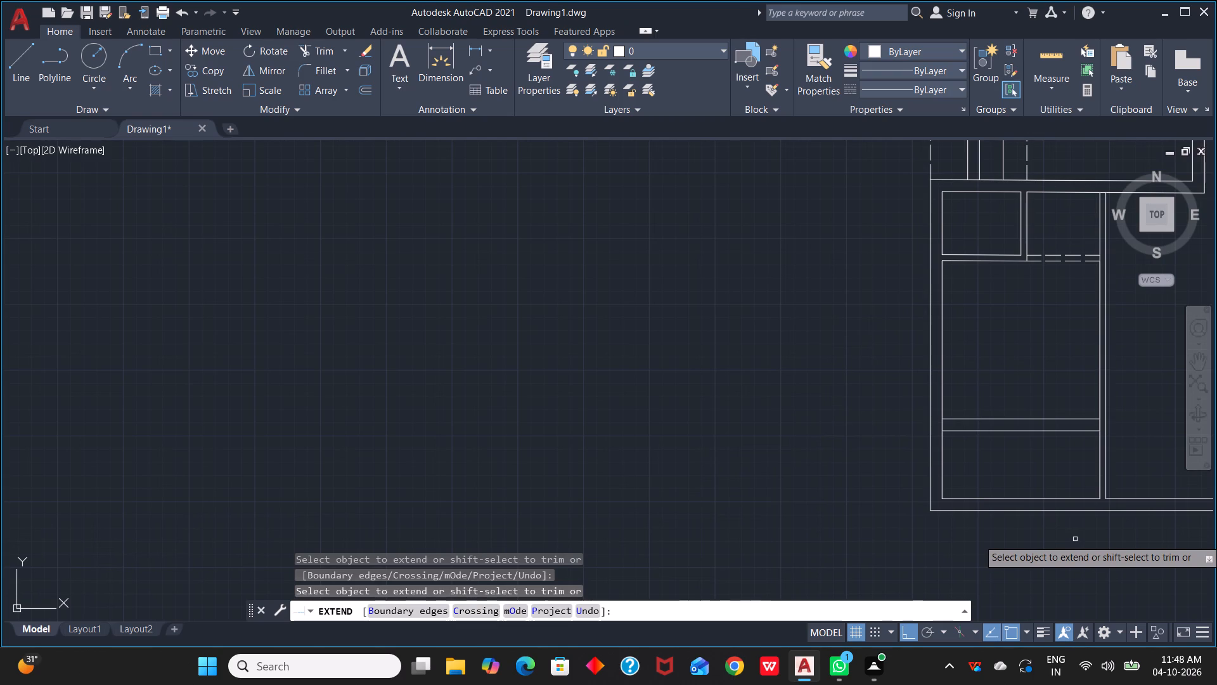
pyautogui.press('Escape')
# Extend both lines of the room's right-hand vertical partition down through the bottom outer wall to its outer face.
pyautogui.write('EX')
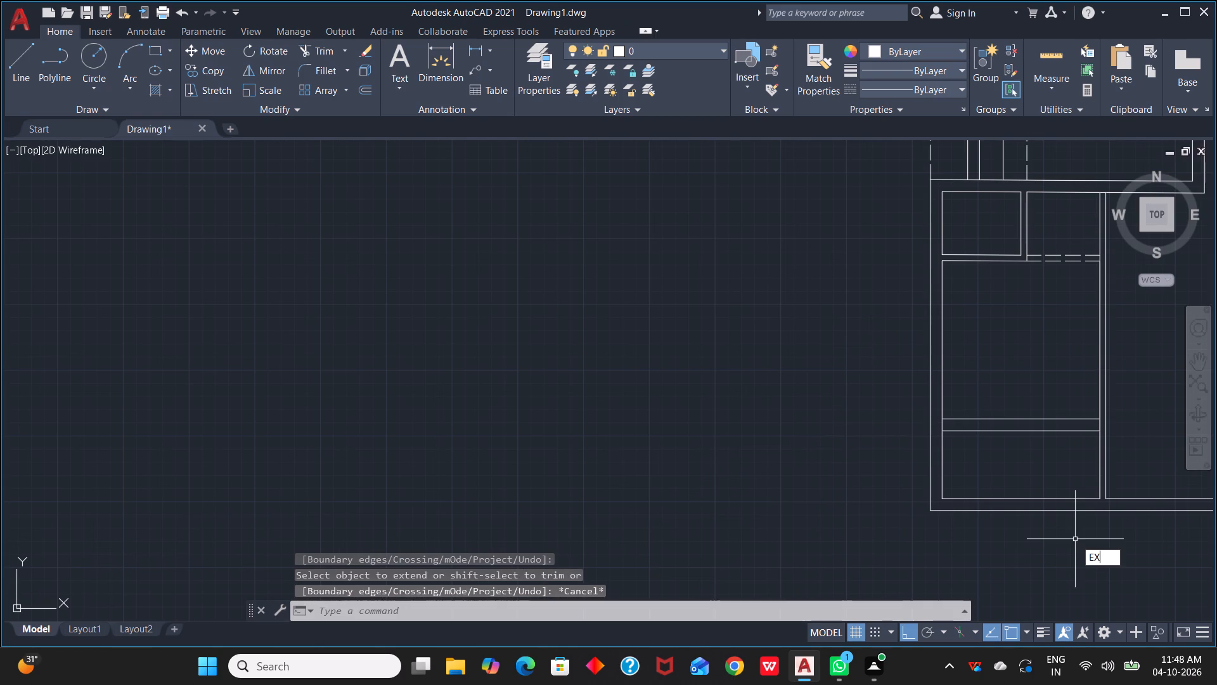
pyautogui.press('space')
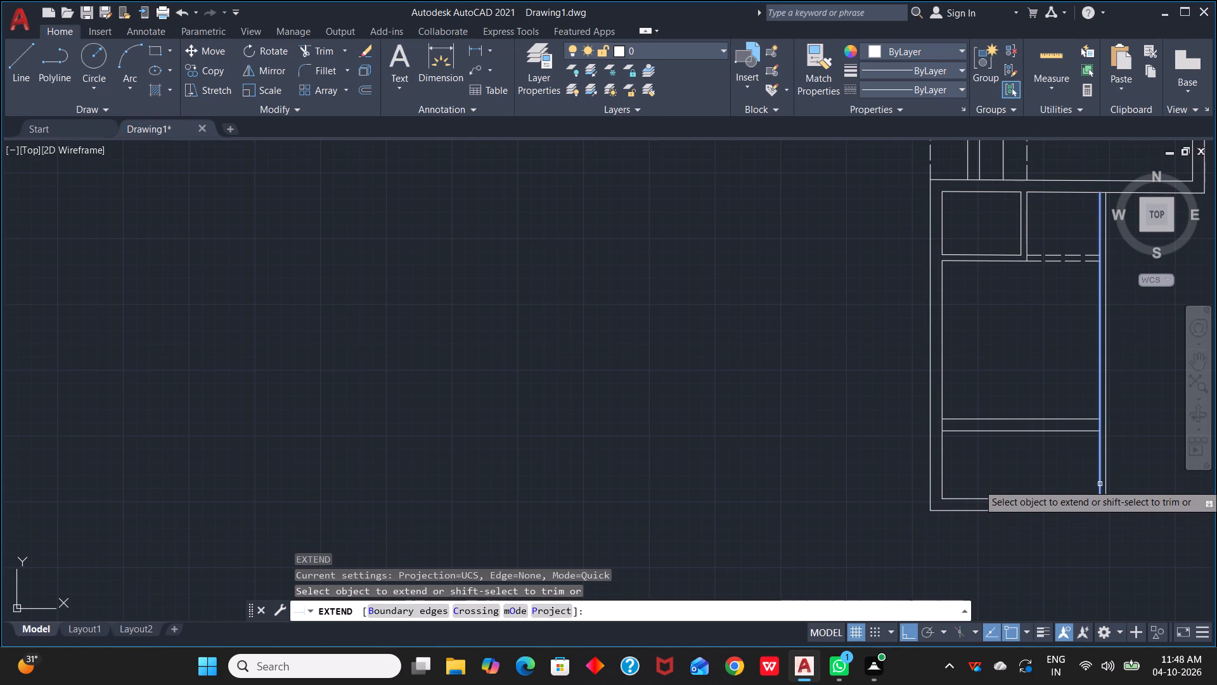
pyautogui.click(1098, 495)
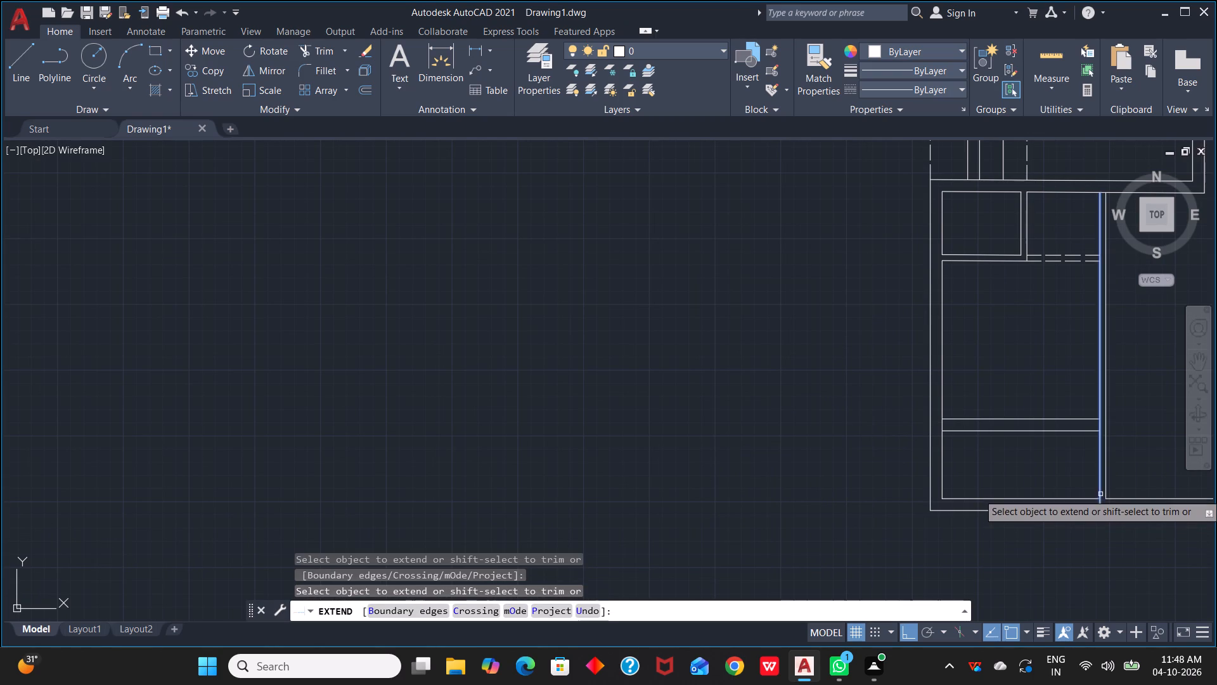
pyautogui.click(1105, 492)
pyautogui.scroll(-1, 1103, 563)
pyautogui.moveTo(1093, 547); pyautogui.dragTo(1038, 518, button='middle')
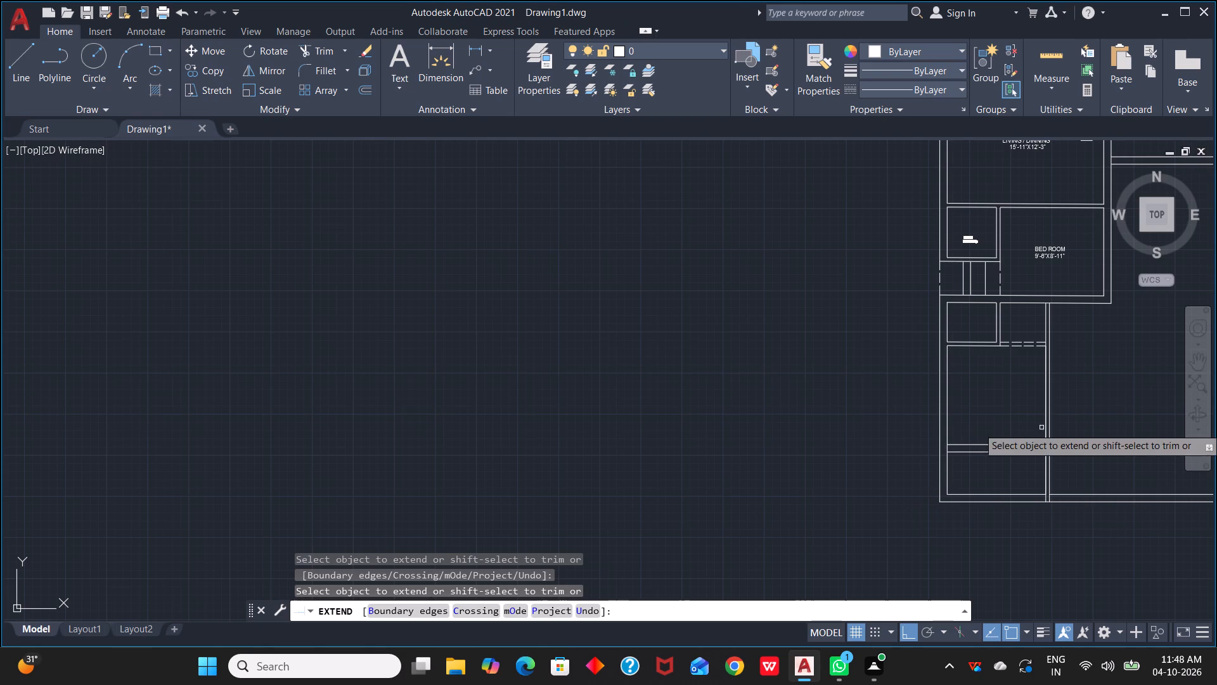
pyautogui.scroll(1, 977, 467)
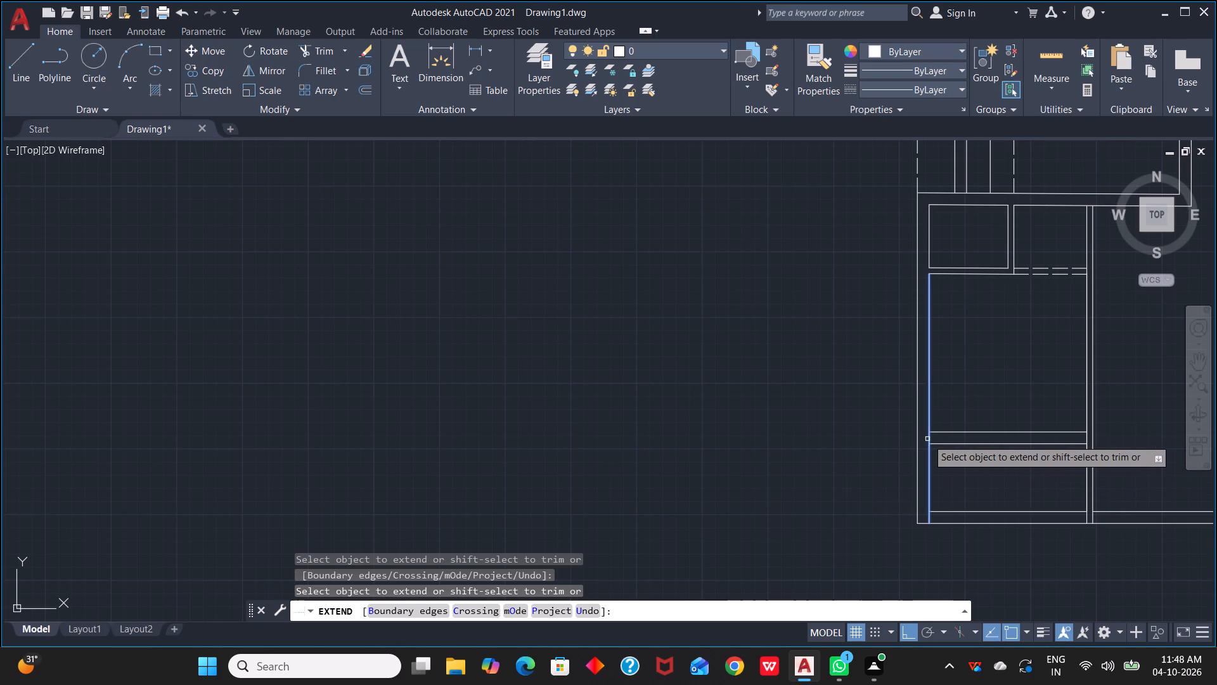
pyautogui.scroll(1, 1000, 452)
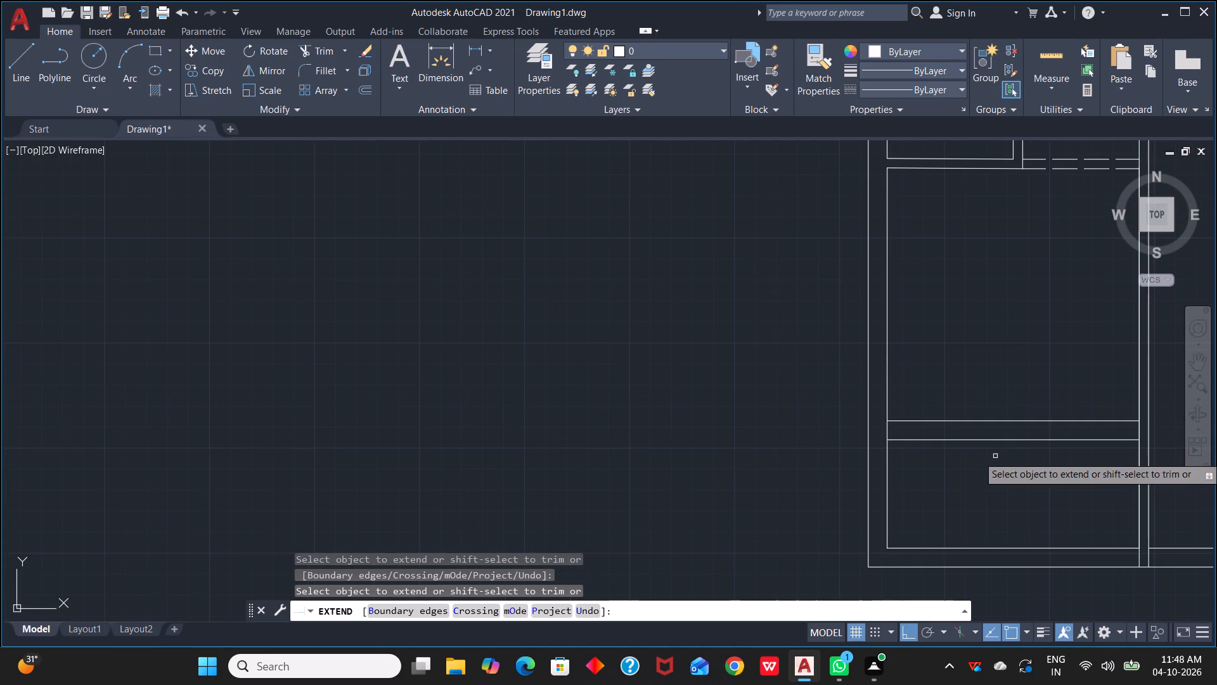
pyautogui.moveTo(998, 456); pyautogui.dragTo(781, 462, button='middle')
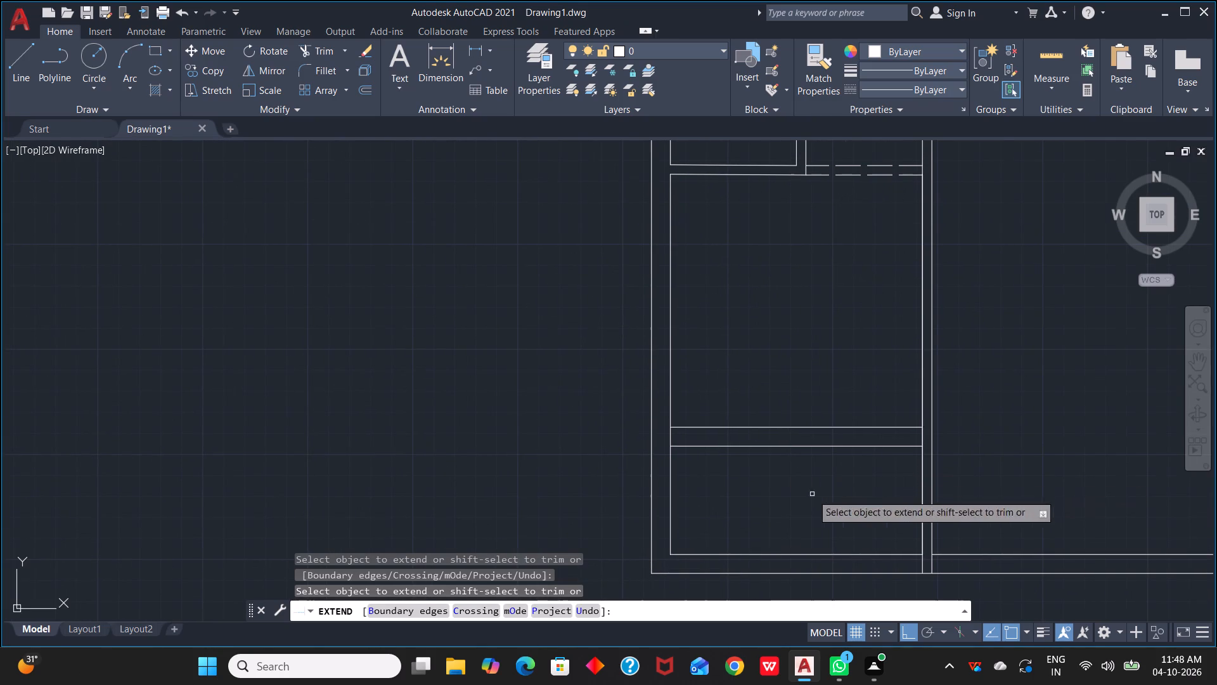
pyautogui.scroll(-1, 877, 492)
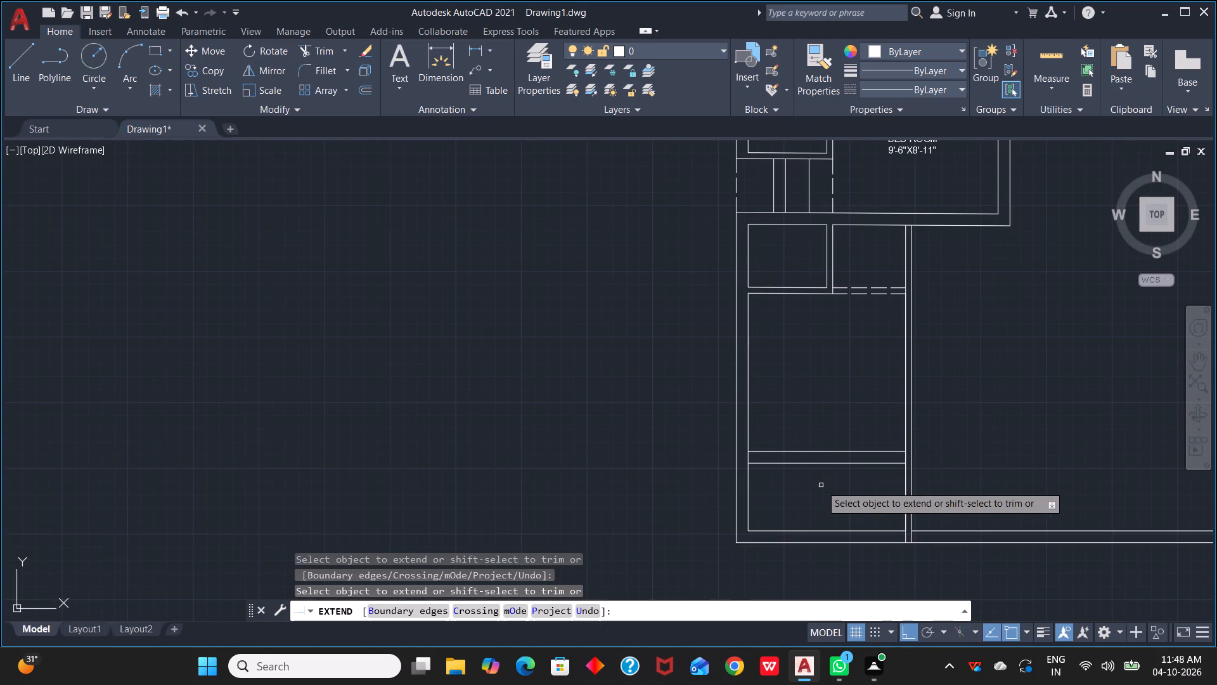
pyautogui.press('Escape')
# Draw a vertical line from the midpoint of the lower horizontal partition line down to the bottom wall's inner face.
pyautogui.press('k')
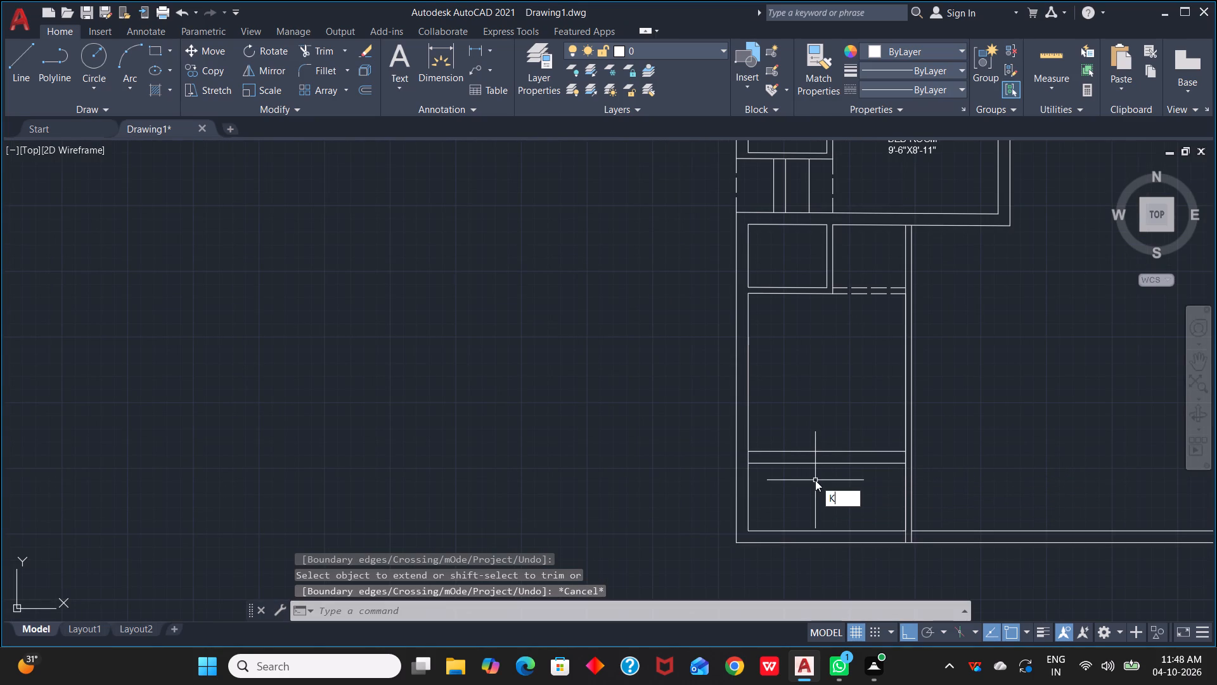
pyautogui.press('Escape')
pyautogui.write('L')
pyautogui.press('space')
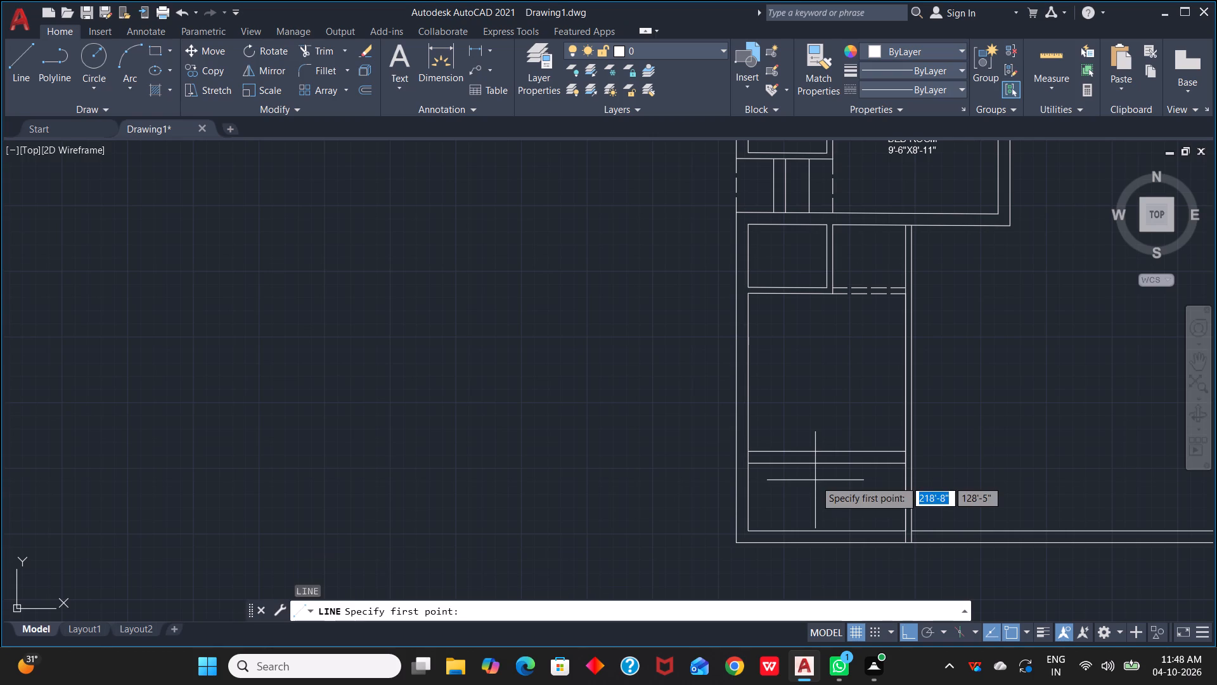
pyautogui.click(823, 460)
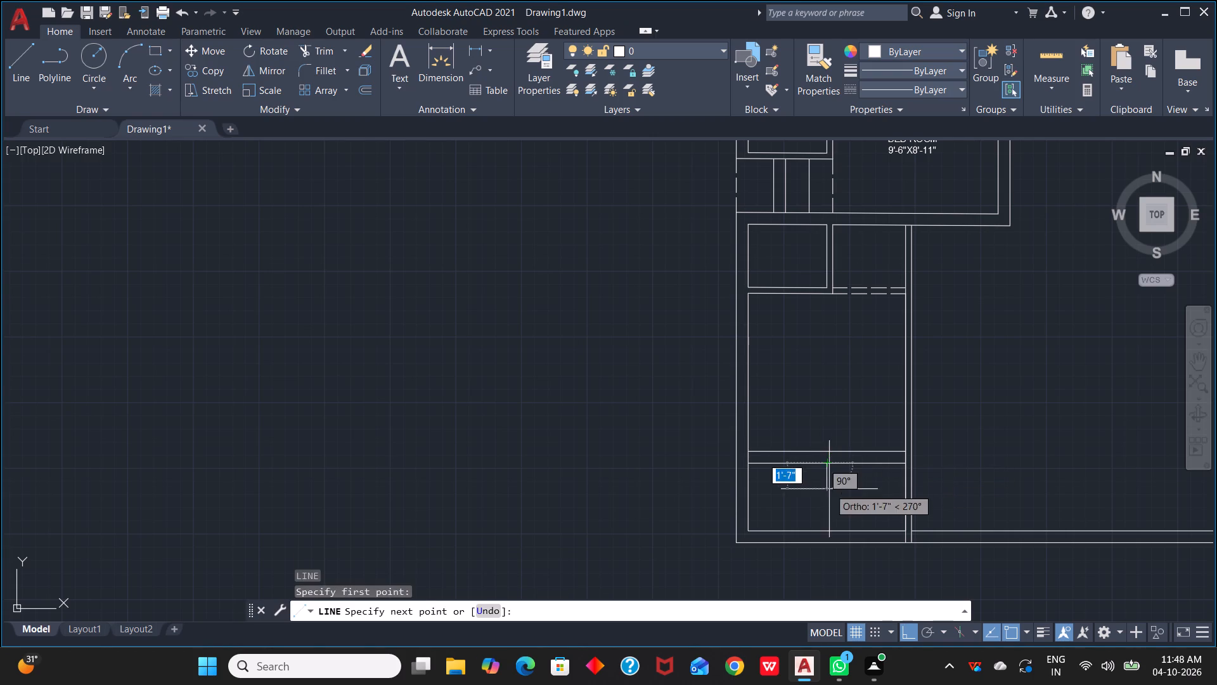
pyautogui.click(828, 528)
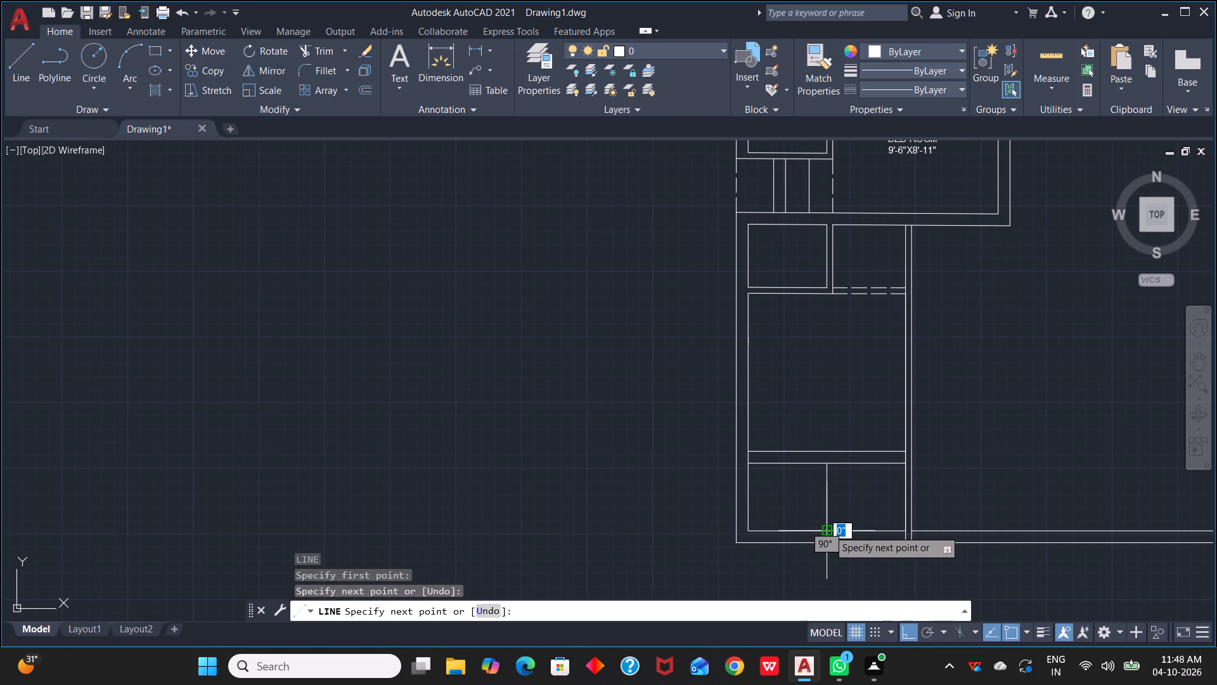
pyautogui.press('Escape')
# Offset the new vertical dividing line 9" to the left to form the partition between the two bottom rooms.
pyautogui.press('o')
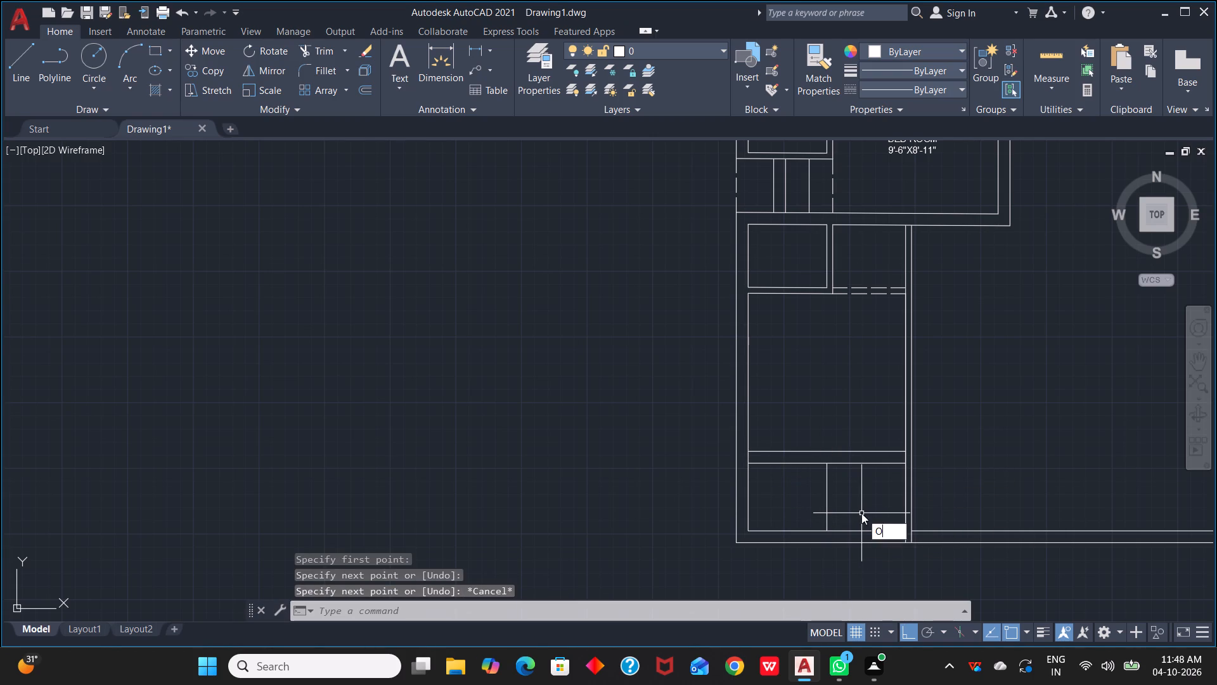
pyautogui.press('space')
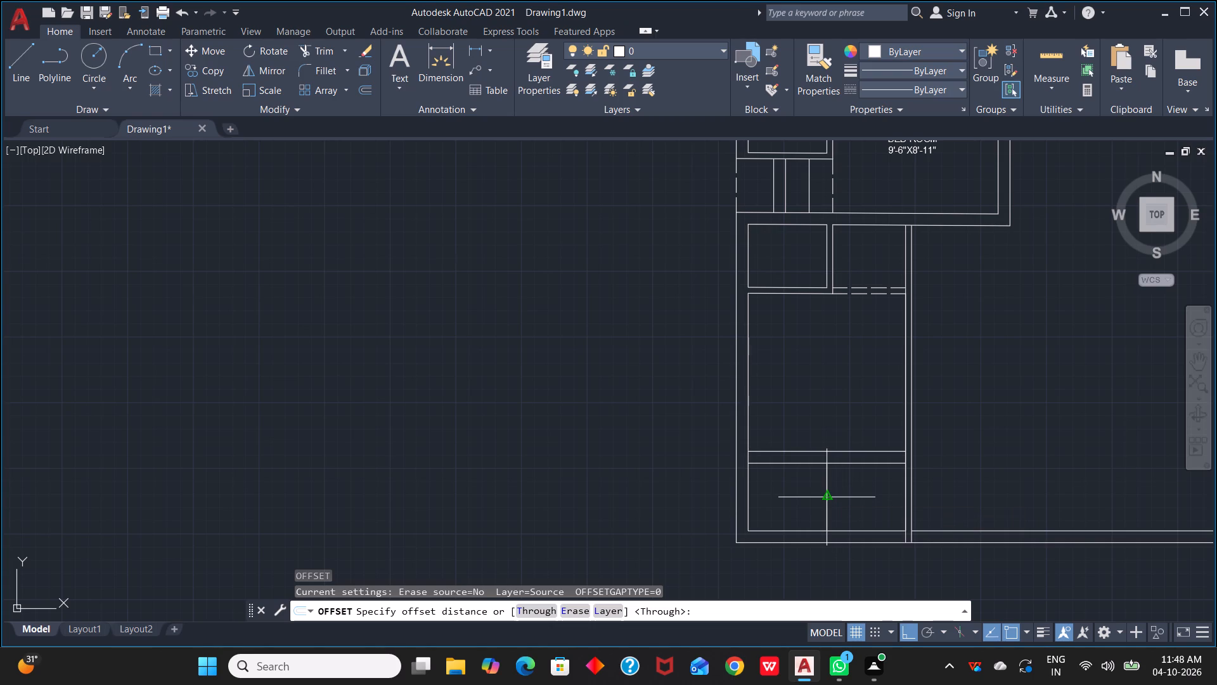
pyautogui.click(828, 500)
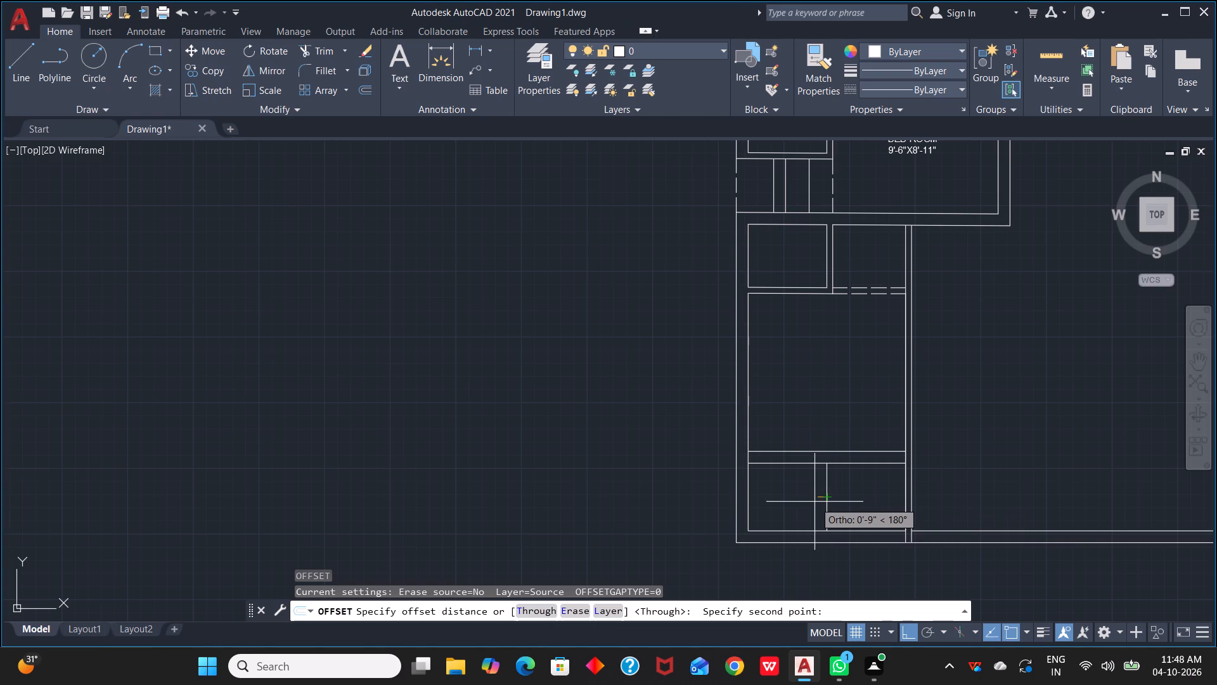
pyautogui.write('9"')
pyautogui.press('space')
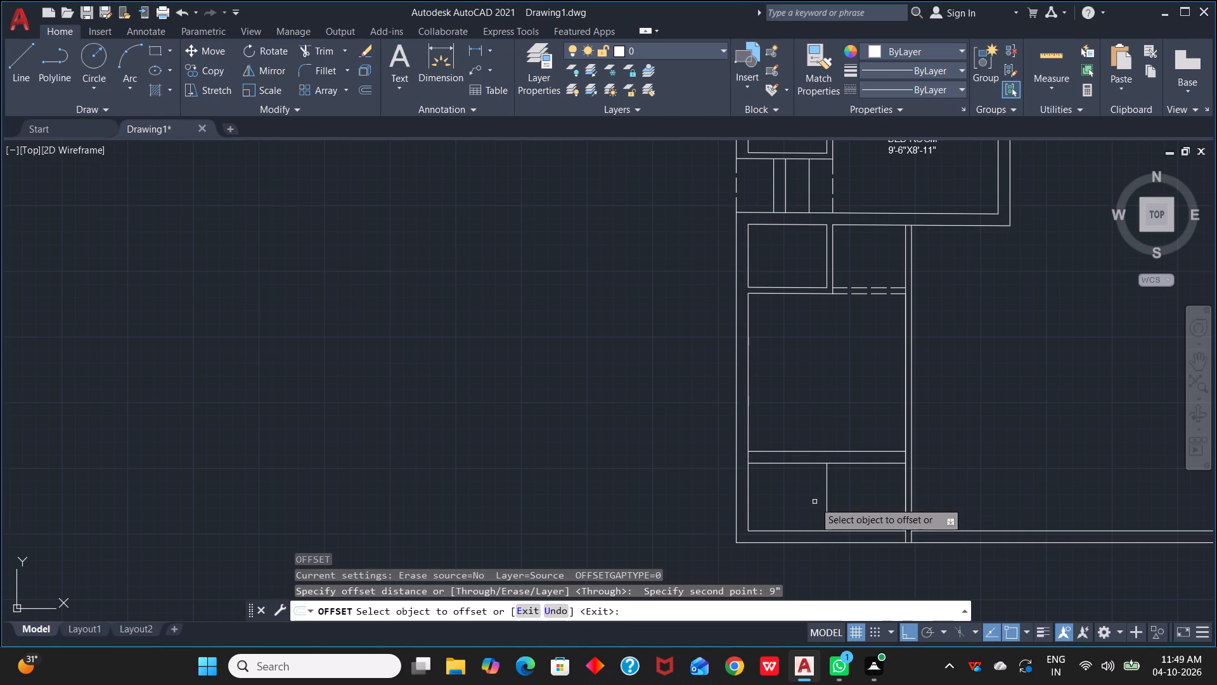
pyautogui.click(827, 494)
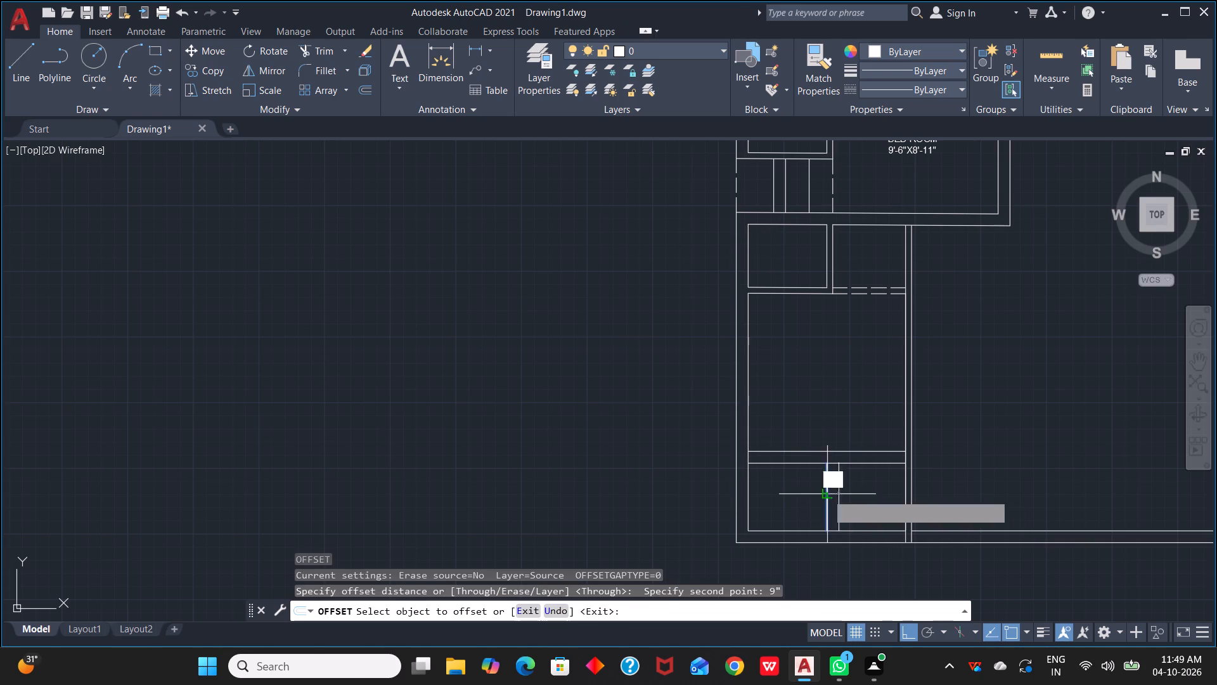
pyautogui.click(817, 497)
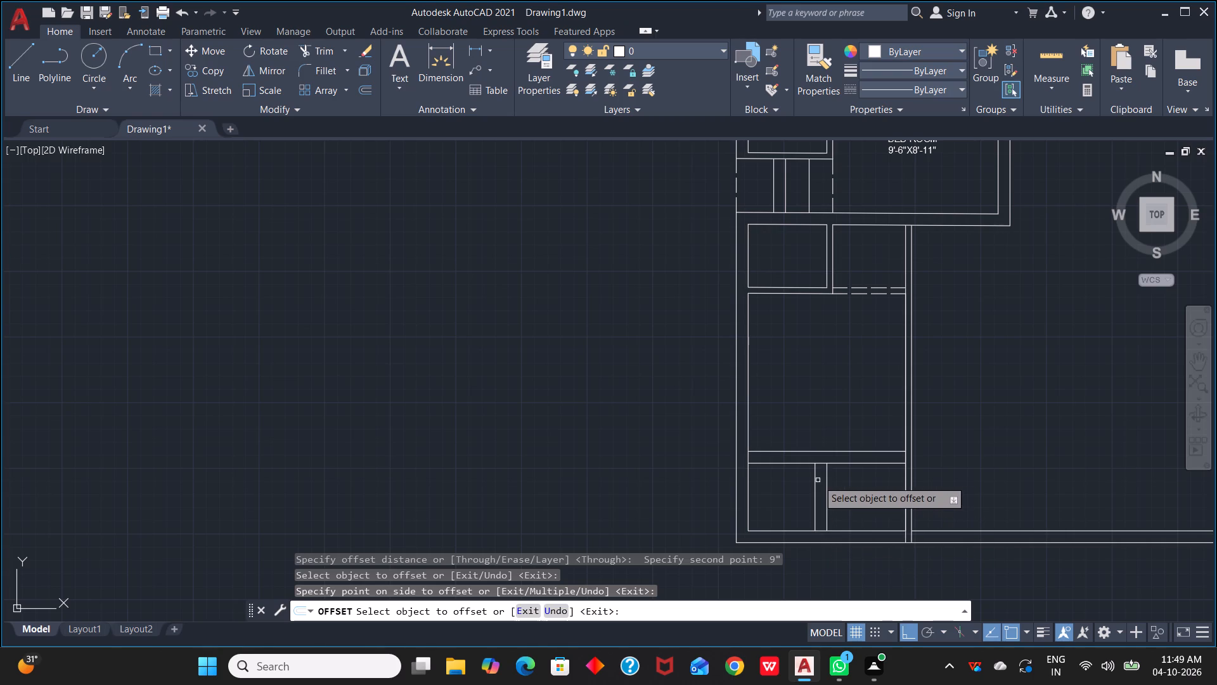
# Extend both lines of the short vertical partition up to the upper line of the lower horizontal partition.
pyautogui.write('EX')
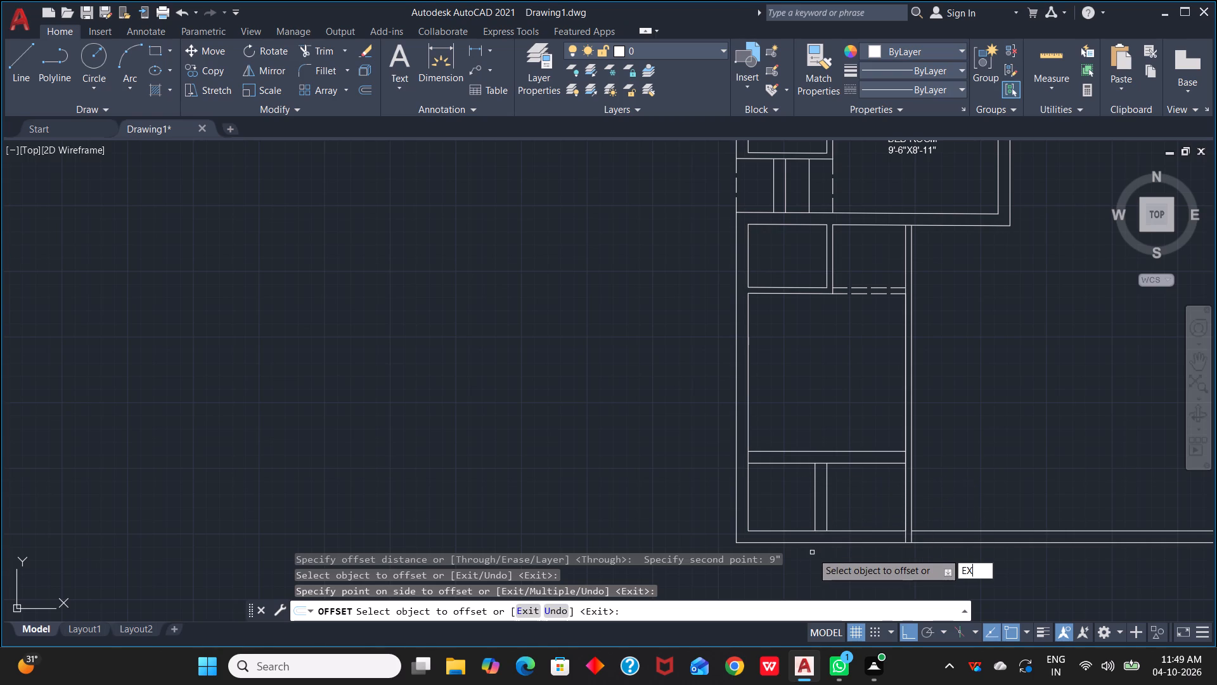
pyautogui.press('space')
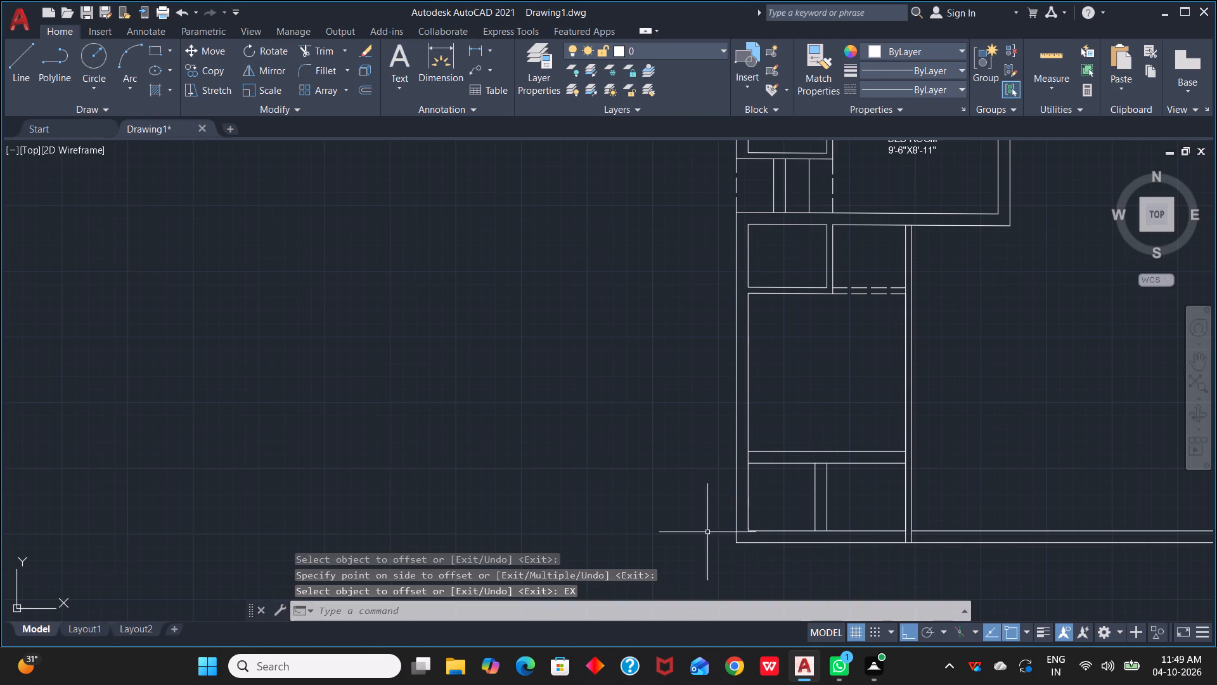
pyautogui.press('Escape')
pyautogui.press('Escape')
pyautogui.write('EX')
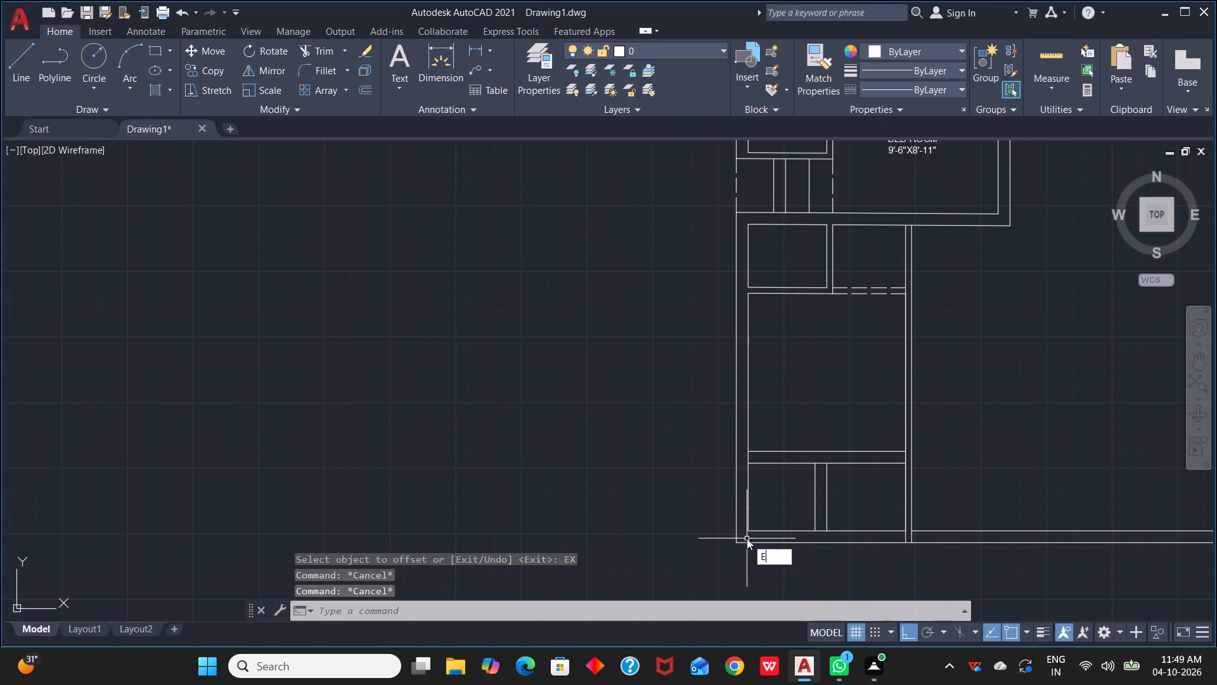
pyautogui.press('space')
pyautogui.click(825, 471)
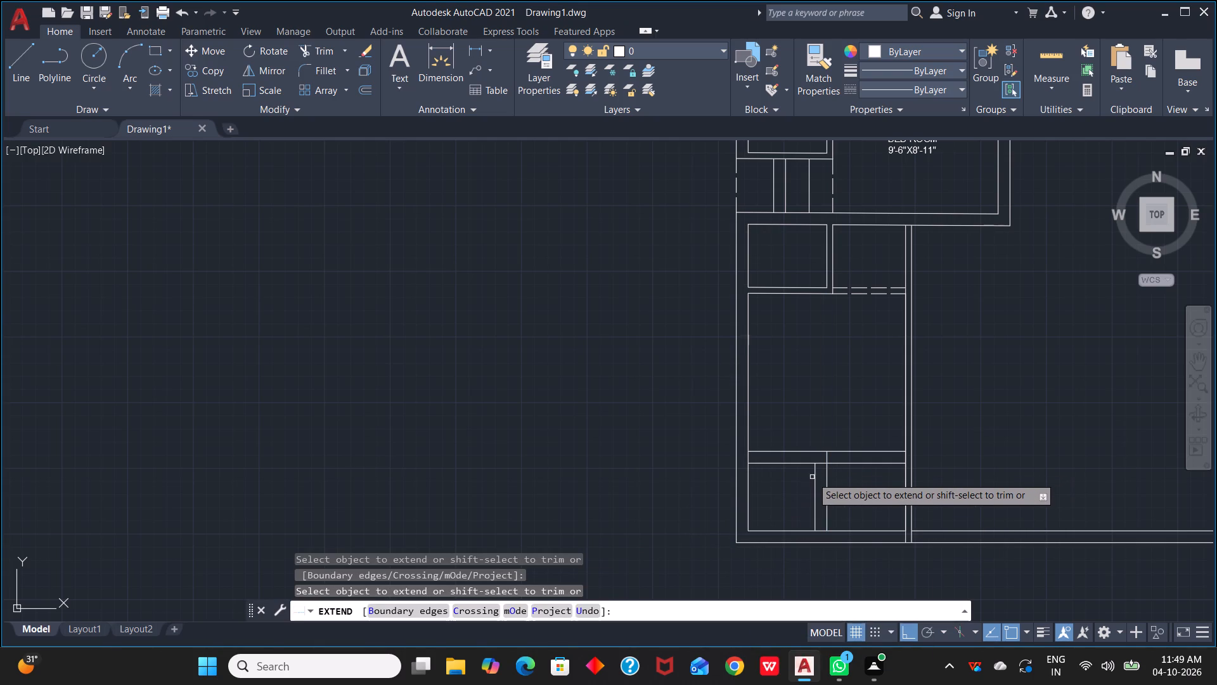
pyautogui.click(817, 475)
pyautogui.press('Escape')
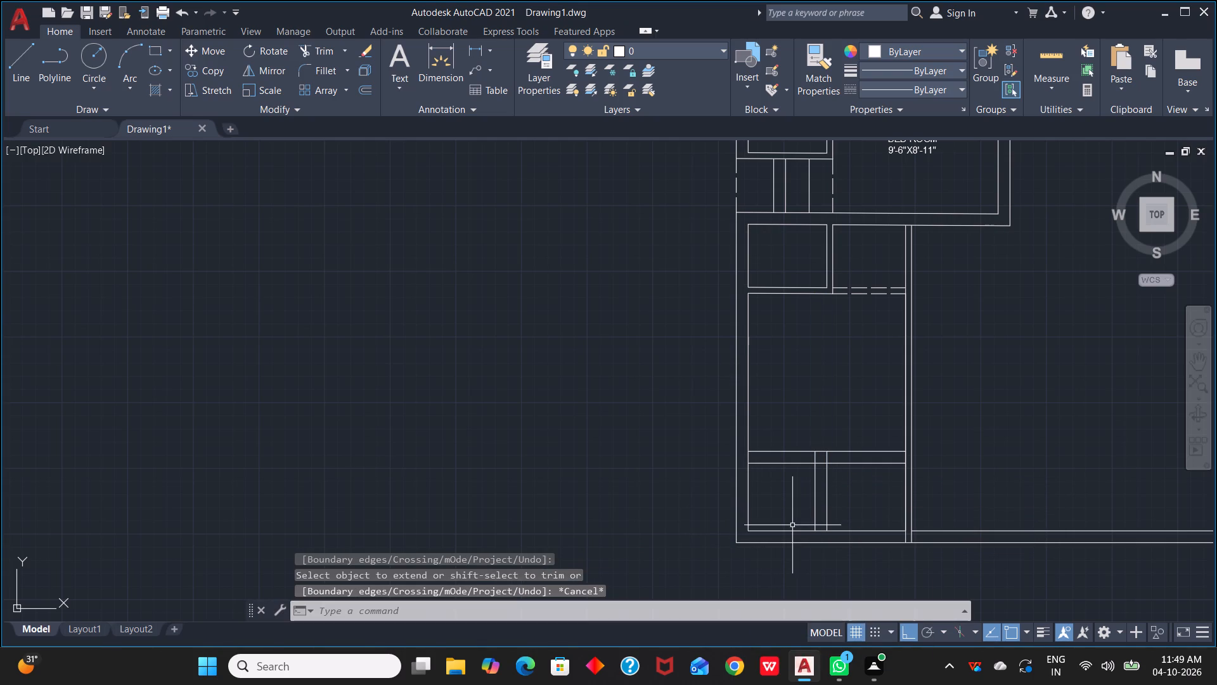
pyautogui.press('Escape')
# Trim the horizontal partition left of the vertical one, the leftover lines at their corner, and the inner wall line across the partition's base.
pyautogui.write('TRV')
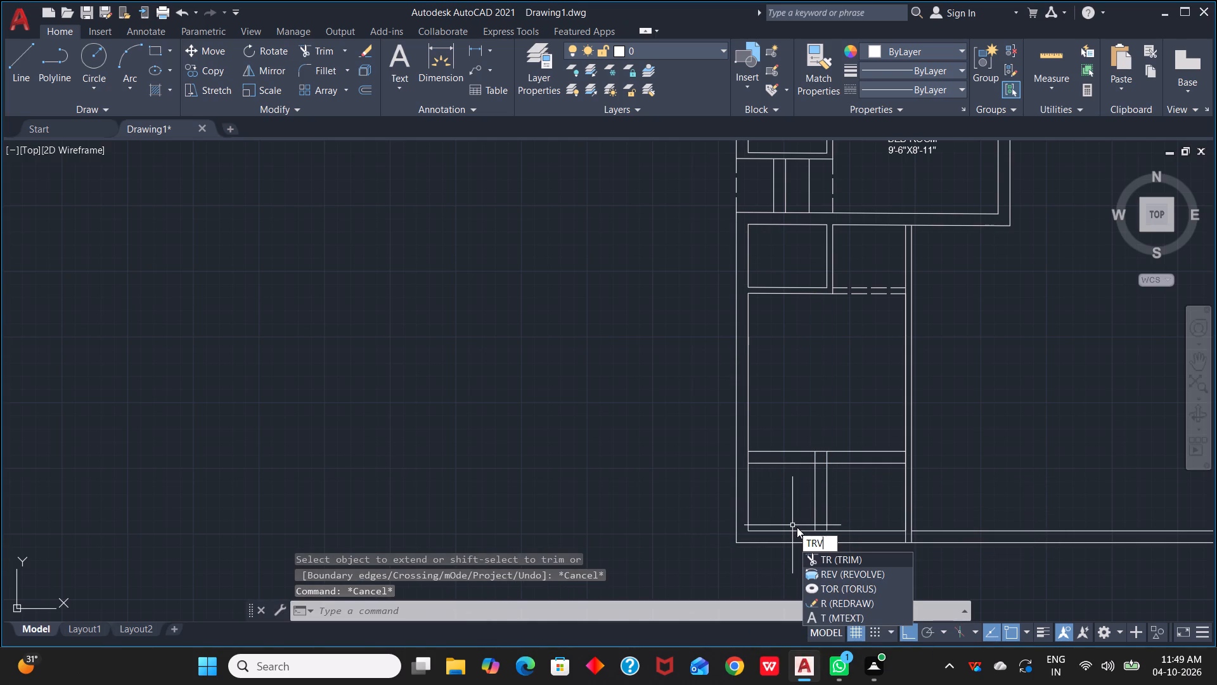
pyautogui.press('BackSpace')
pyautogui.press('space')
pyautogui.moveTo(793, 497); pyautogui.dragTo(814, 432)
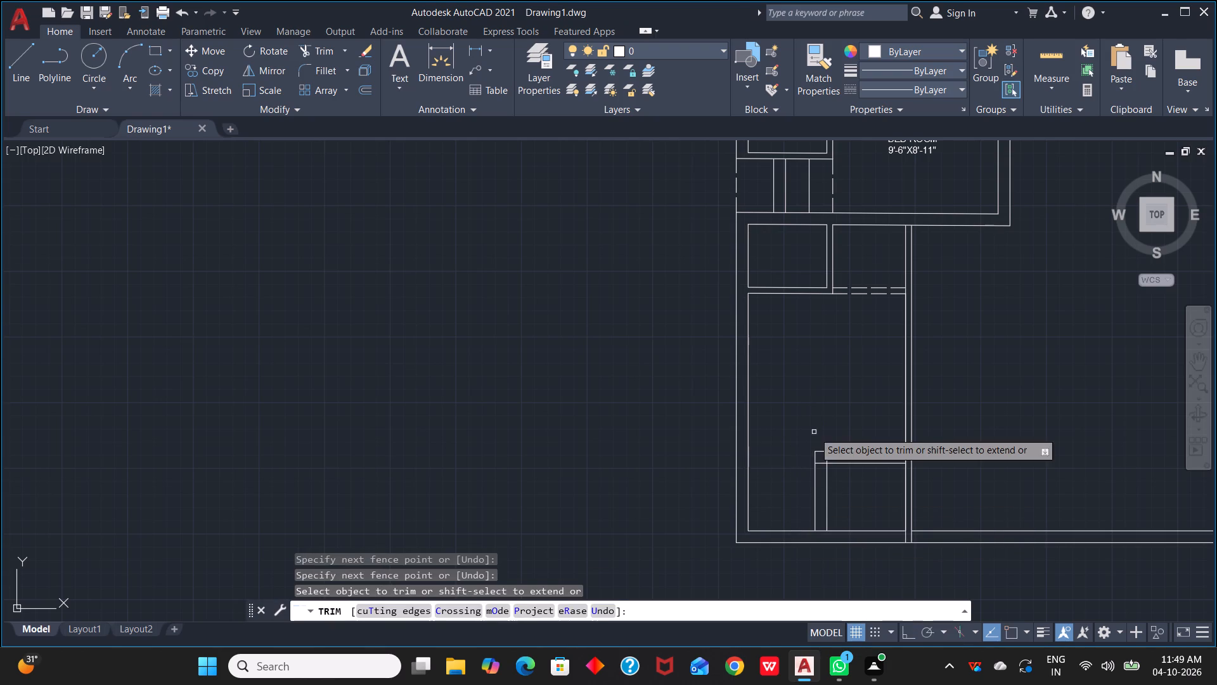
pyautogui.click(821, 464)
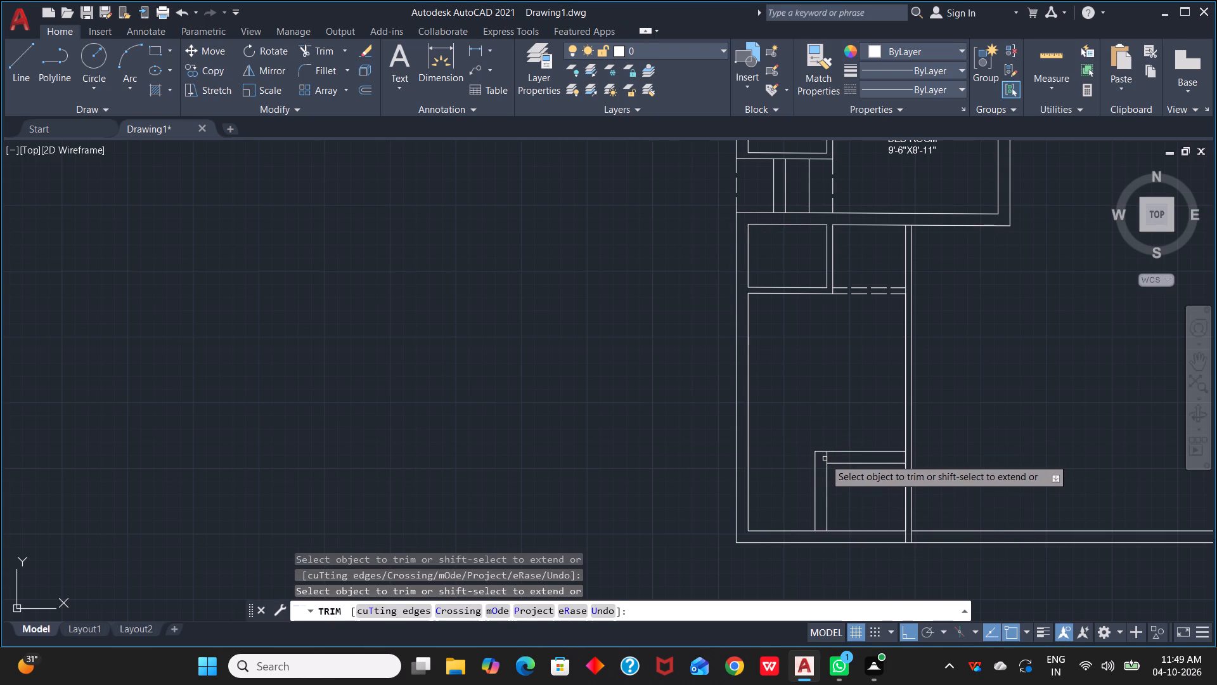
pyautogui.click(825, 459)
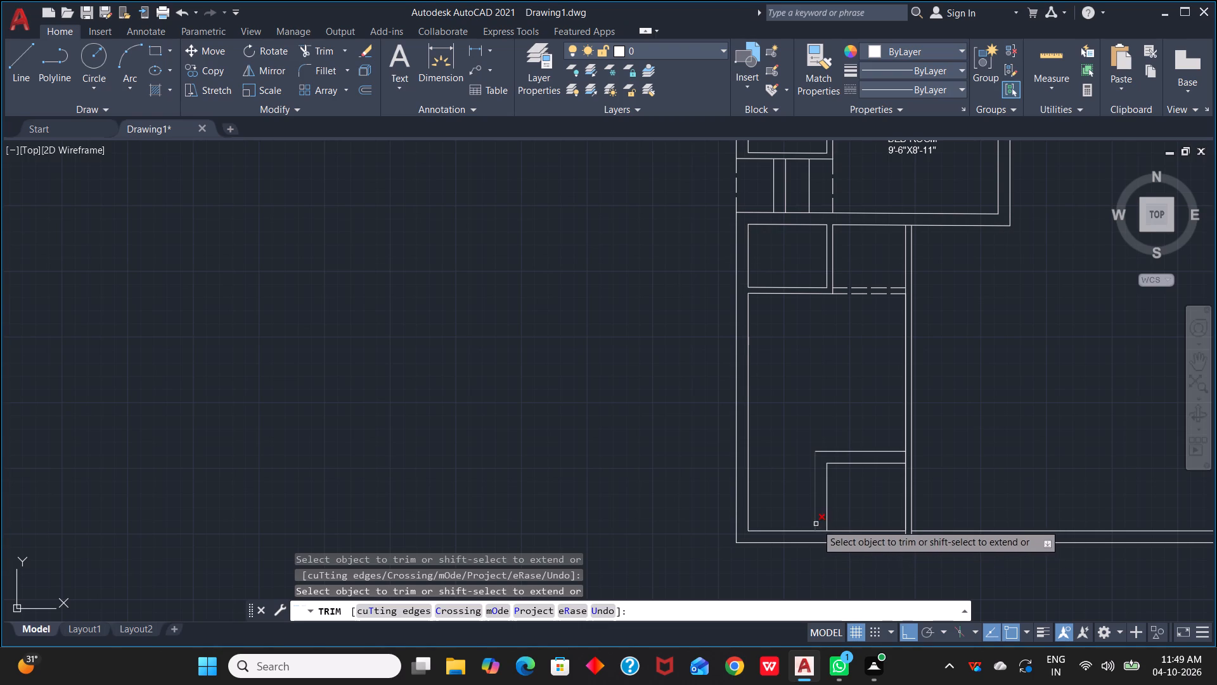
pyautogui.click(820, 530)
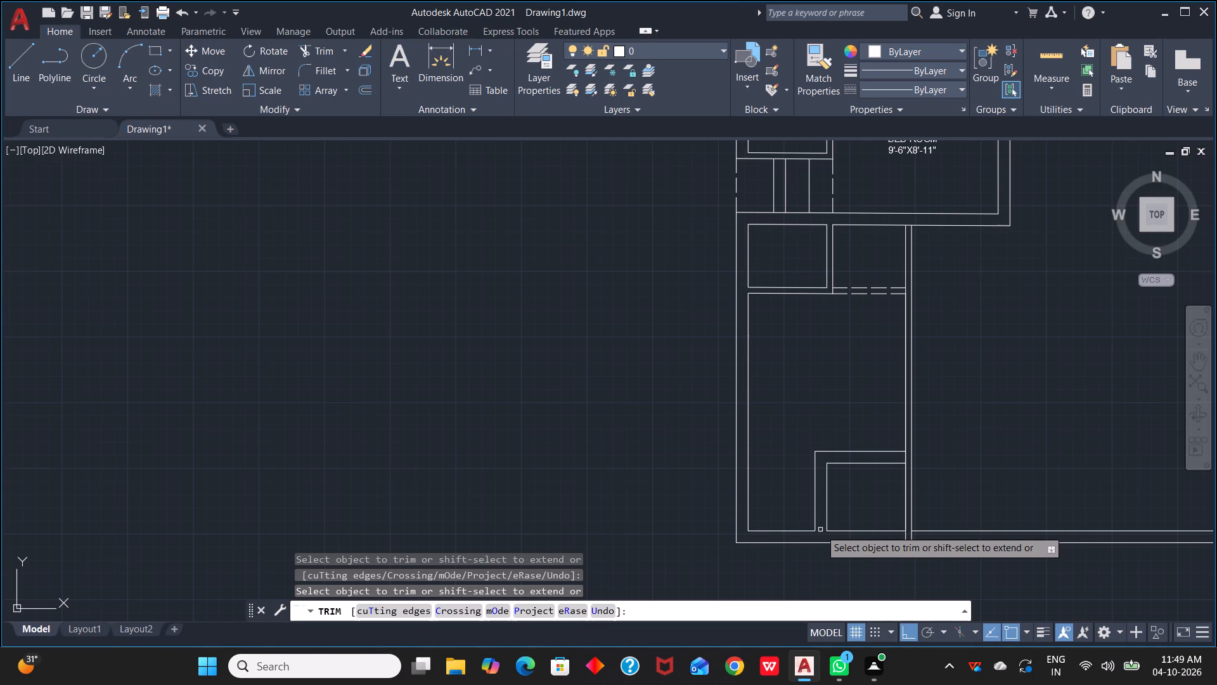
pyautogui.press('Escape')
pyautogui.press('Escape')
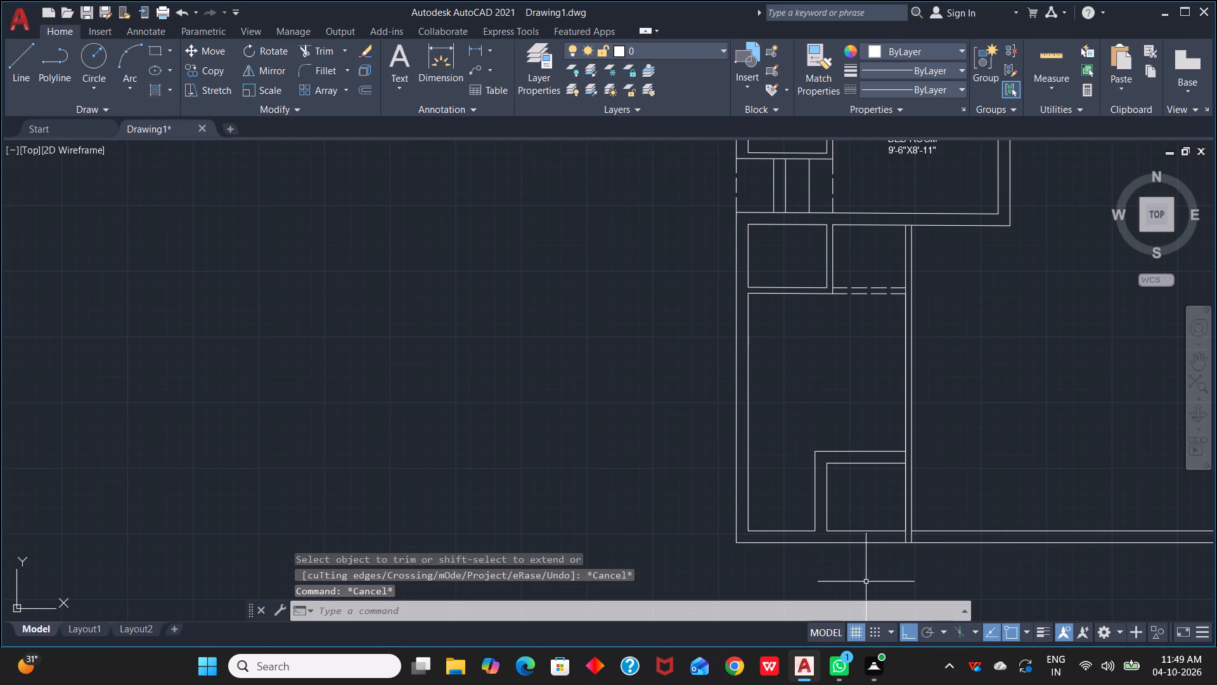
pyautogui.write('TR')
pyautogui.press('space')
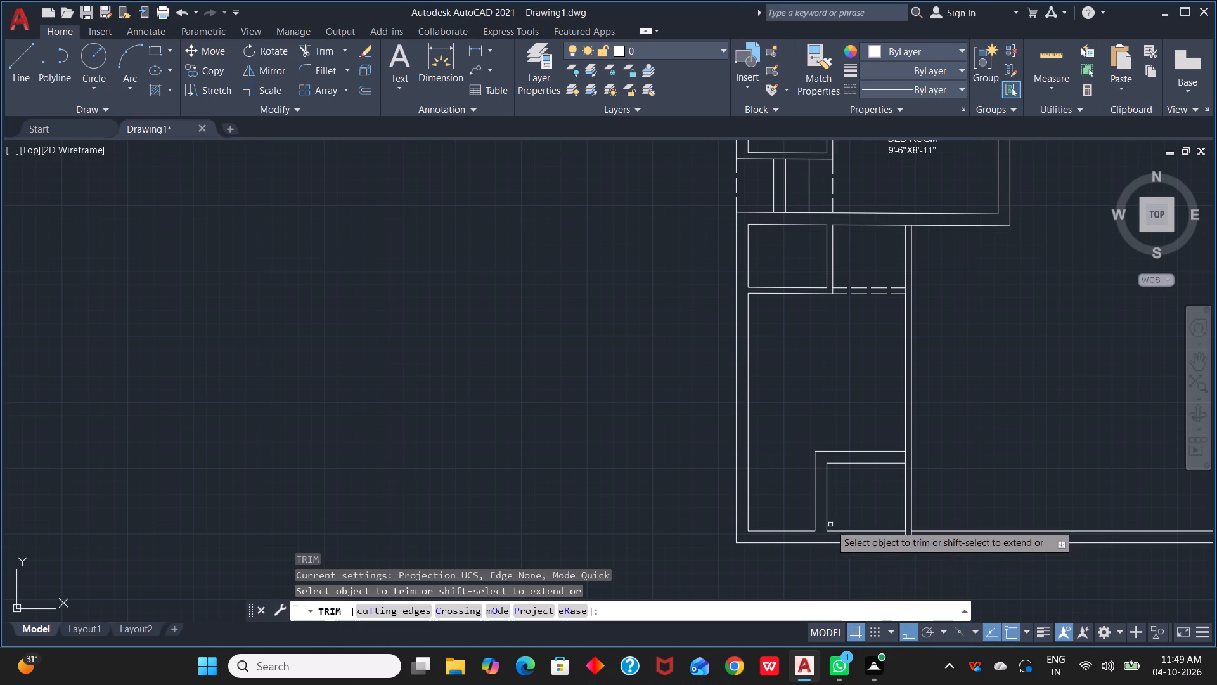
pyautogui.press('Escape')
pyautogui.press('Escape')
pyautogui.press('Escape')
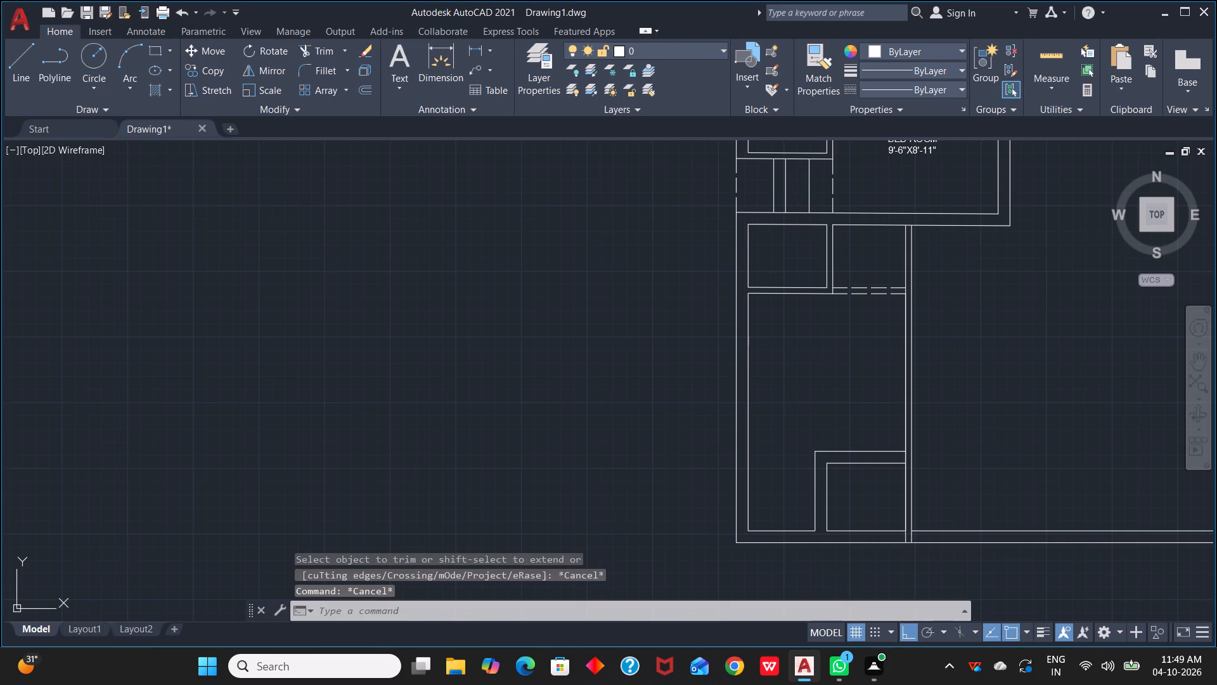
# Extend both lines of the short vertical partition down to the bottom wall's outer face.
pyautogui.press('e')
pyautogui.write('X')
pyautogui.press('space')
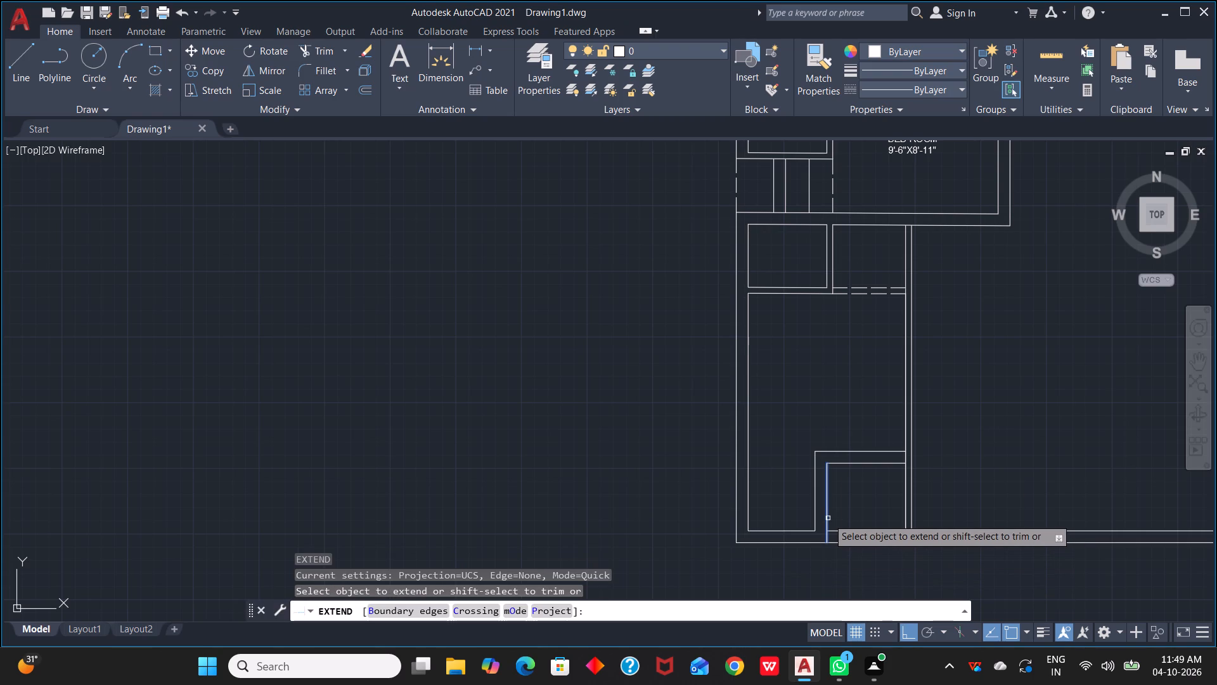
pyautogui.click(828, 518)
pyautogui.click(815, 521)
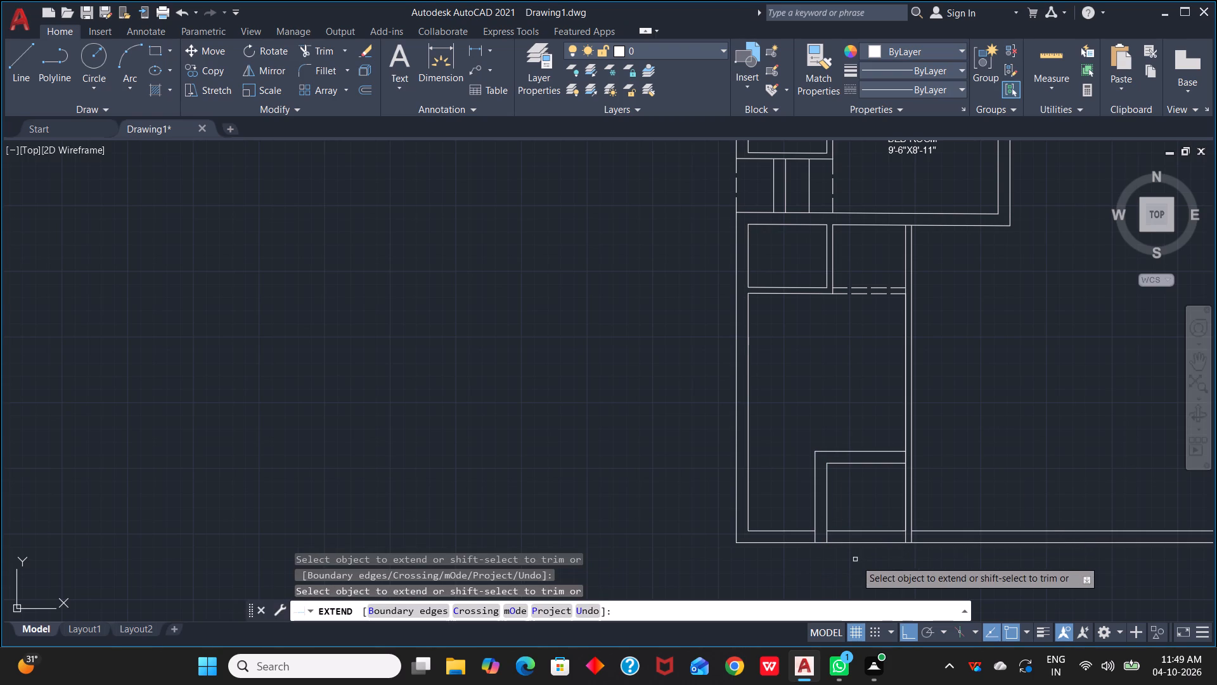
pyautogui.press('t')
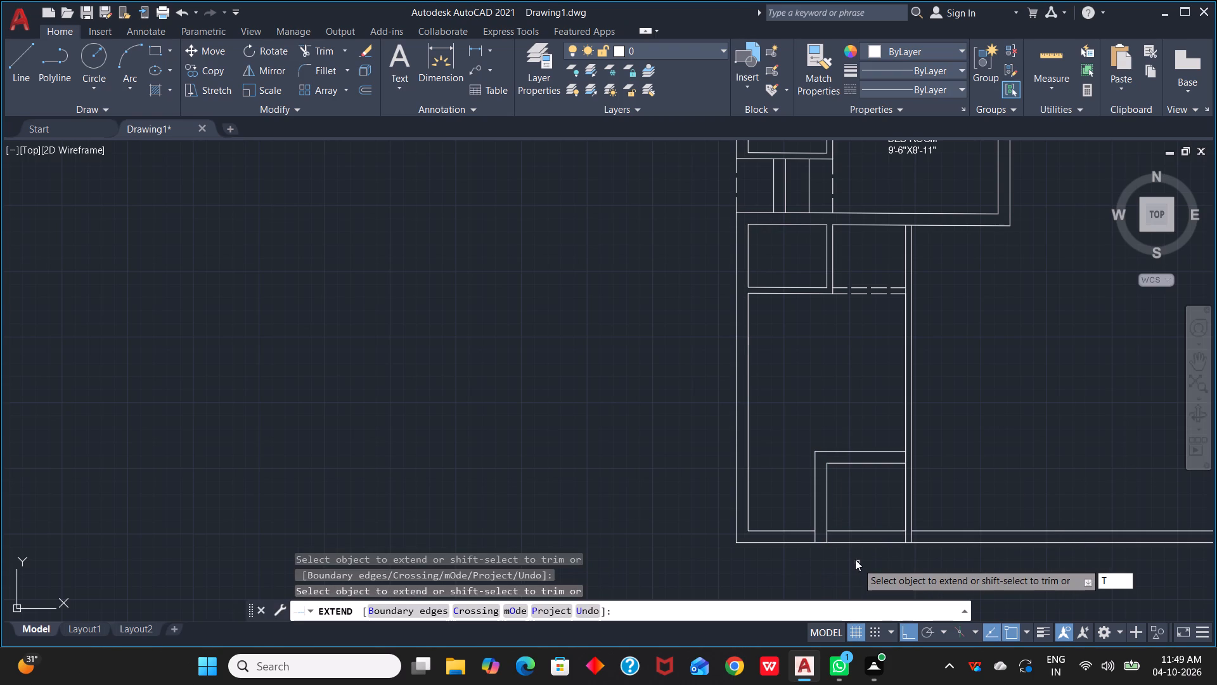
pyautogui.write('R')
pyautogui.press('space')
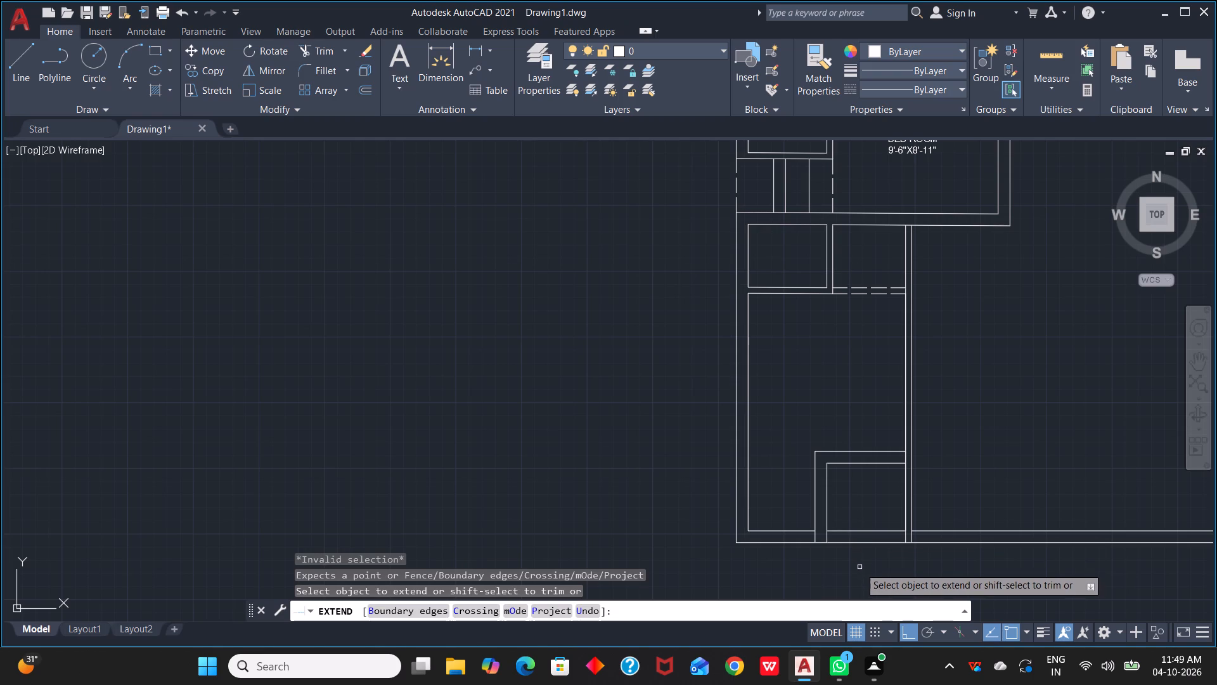
pyautogui.press('Escape')
pyautogui.press('Escape')
# Trim the bottom wall's inner and outer lines between the short vertical partition and the long right-hand partition.
pyautogui.press('t')
pyautogui.write('R')
pyautogui.press('space')
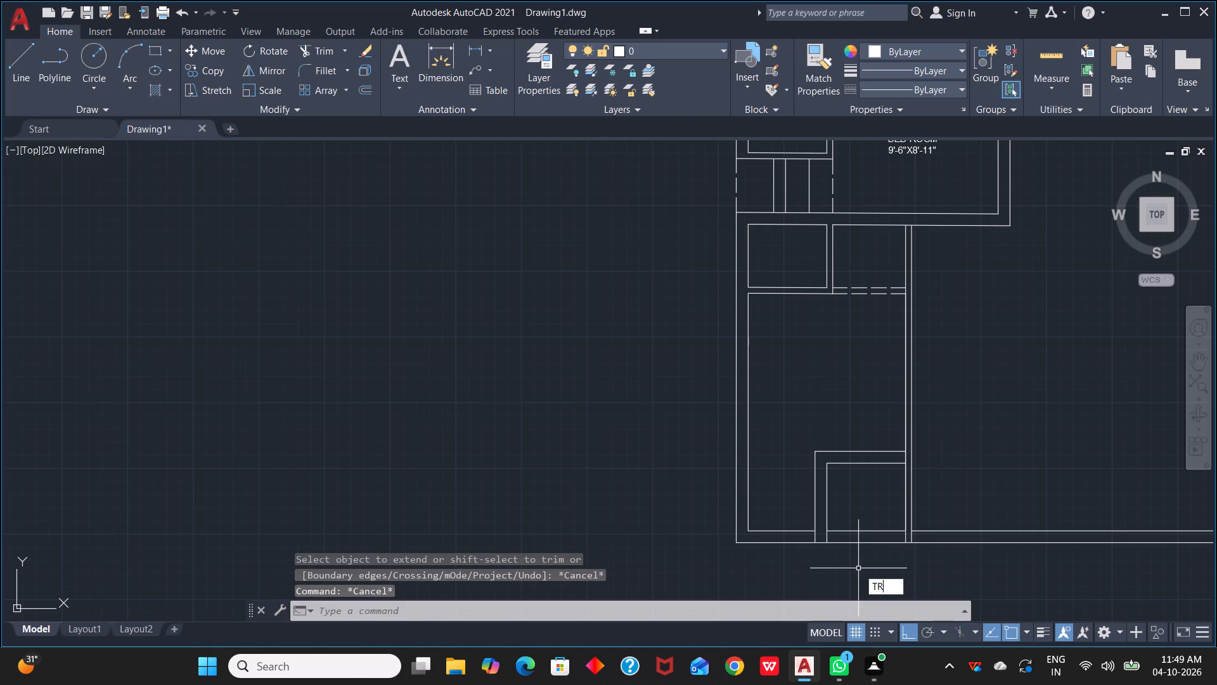
pyautogui.click(862, 532)
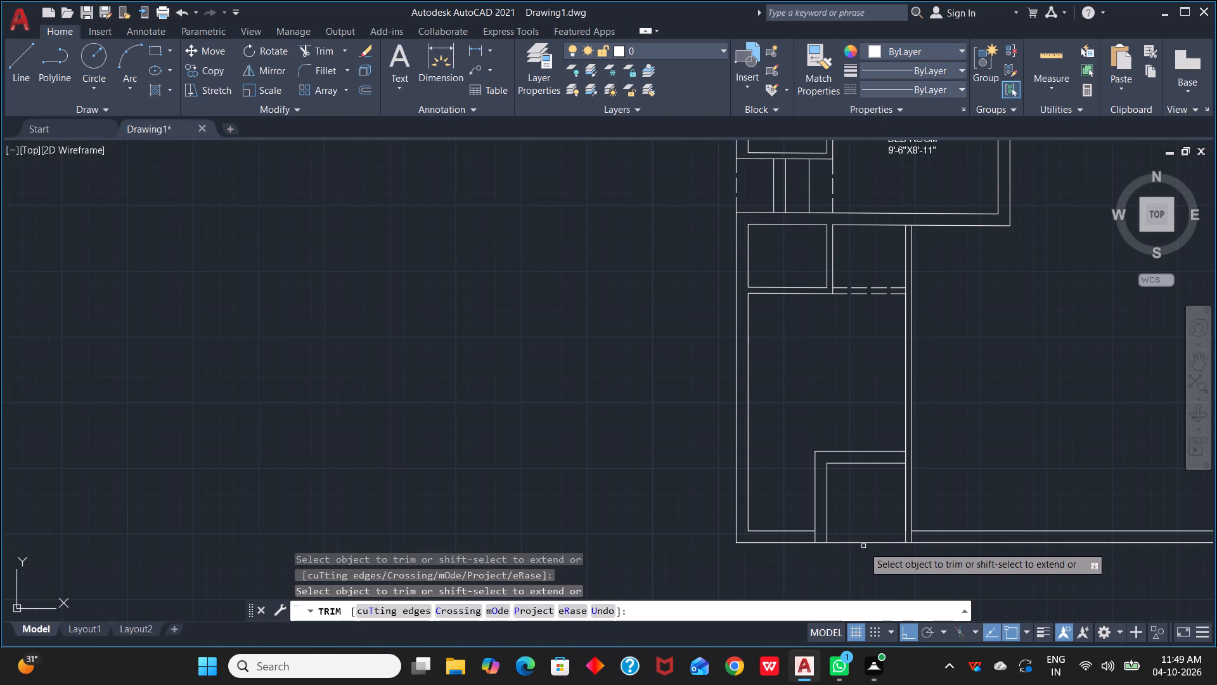
pyautogui.press('Escape')
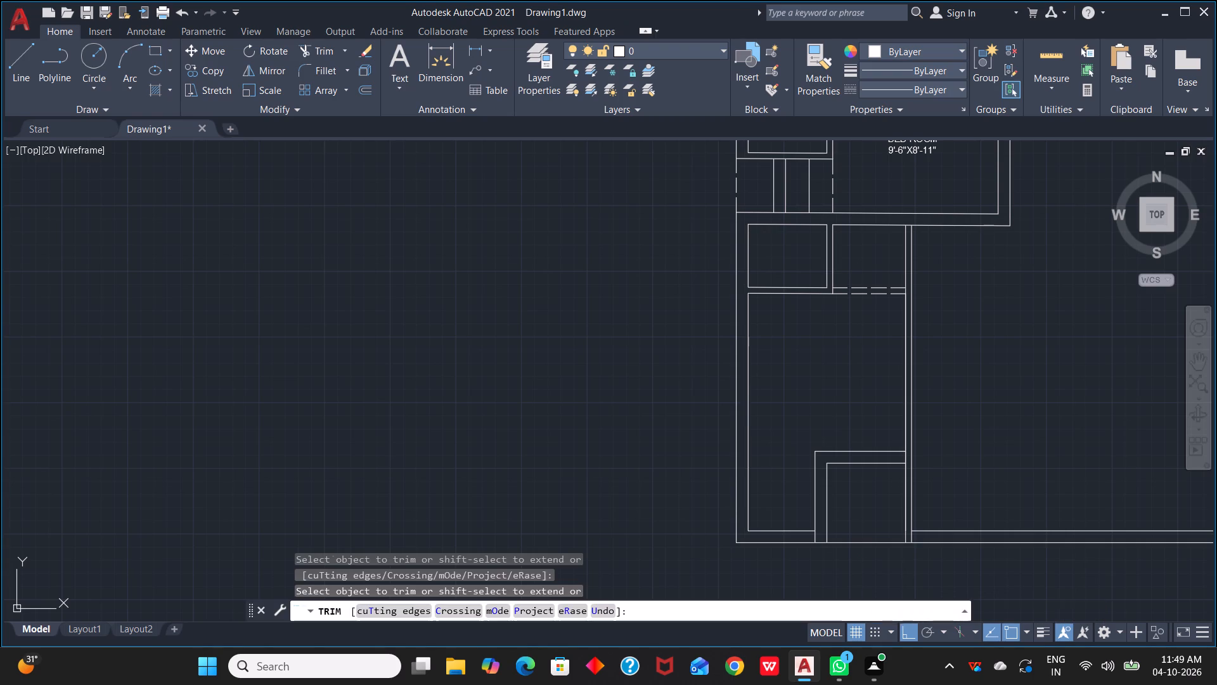
pyautogui.click(866, 542)
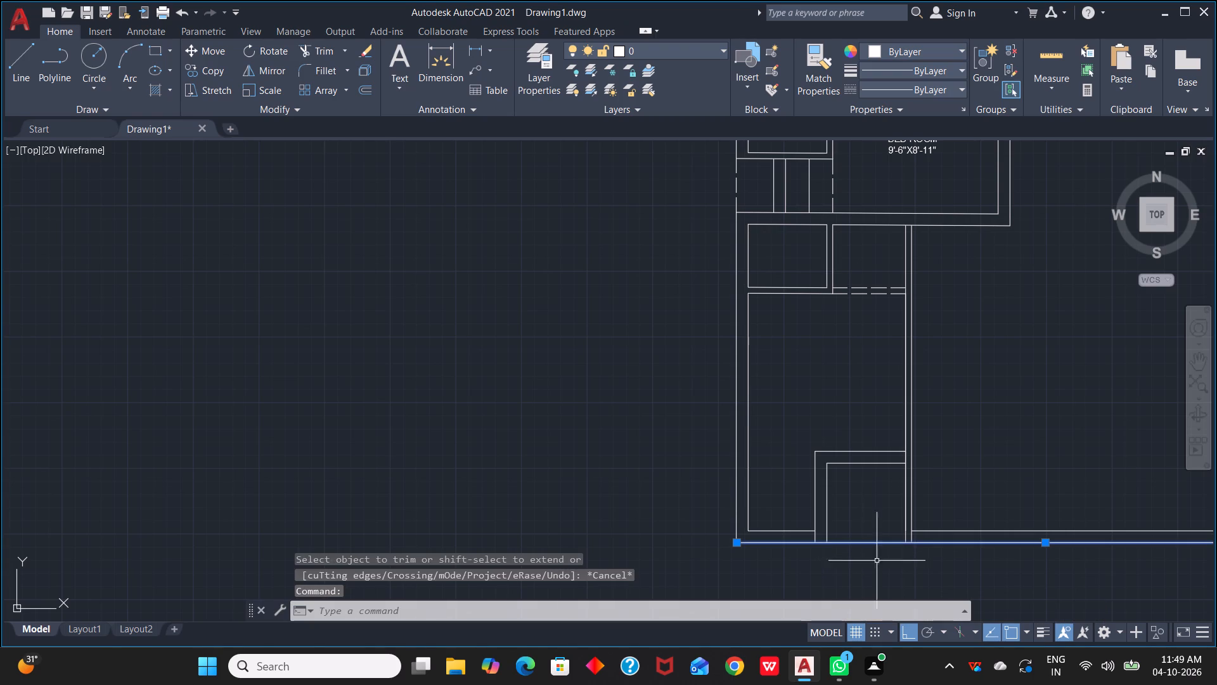
pyautogui.press('Escape')
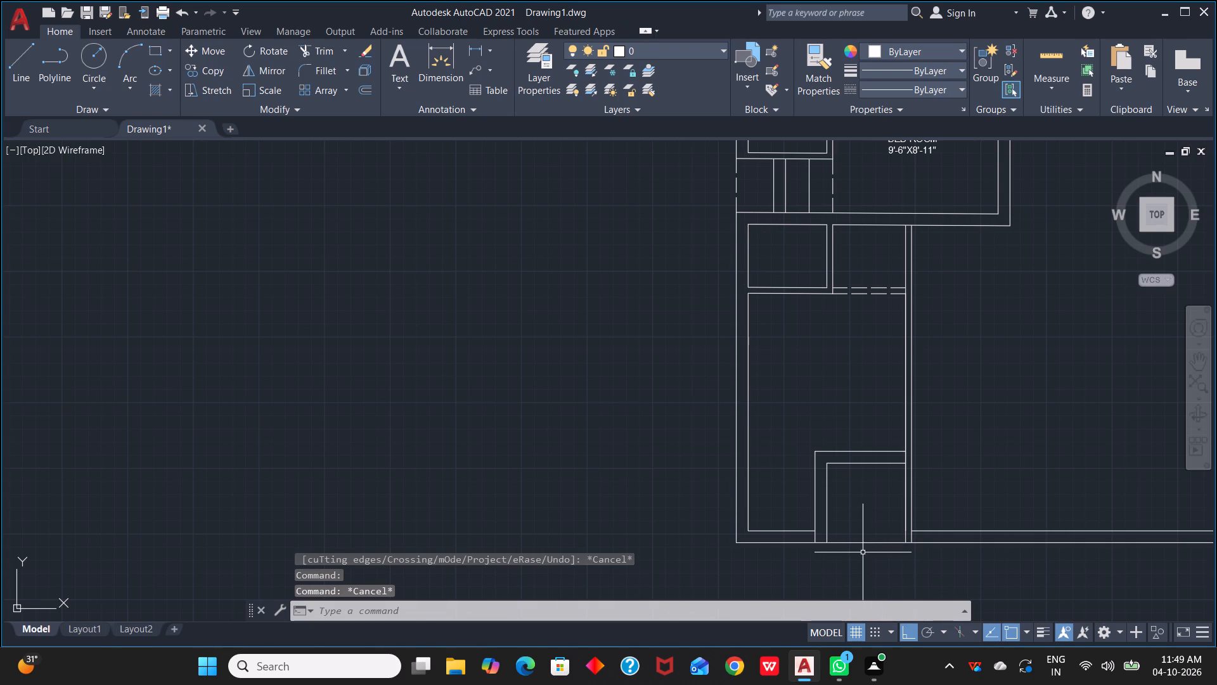
pyautogui.press('t')
pyautogui.press('r')
pyautogui.press('space')
pyautogui.moveTo(865, 532); pyautogui.dragTo(865, 559)
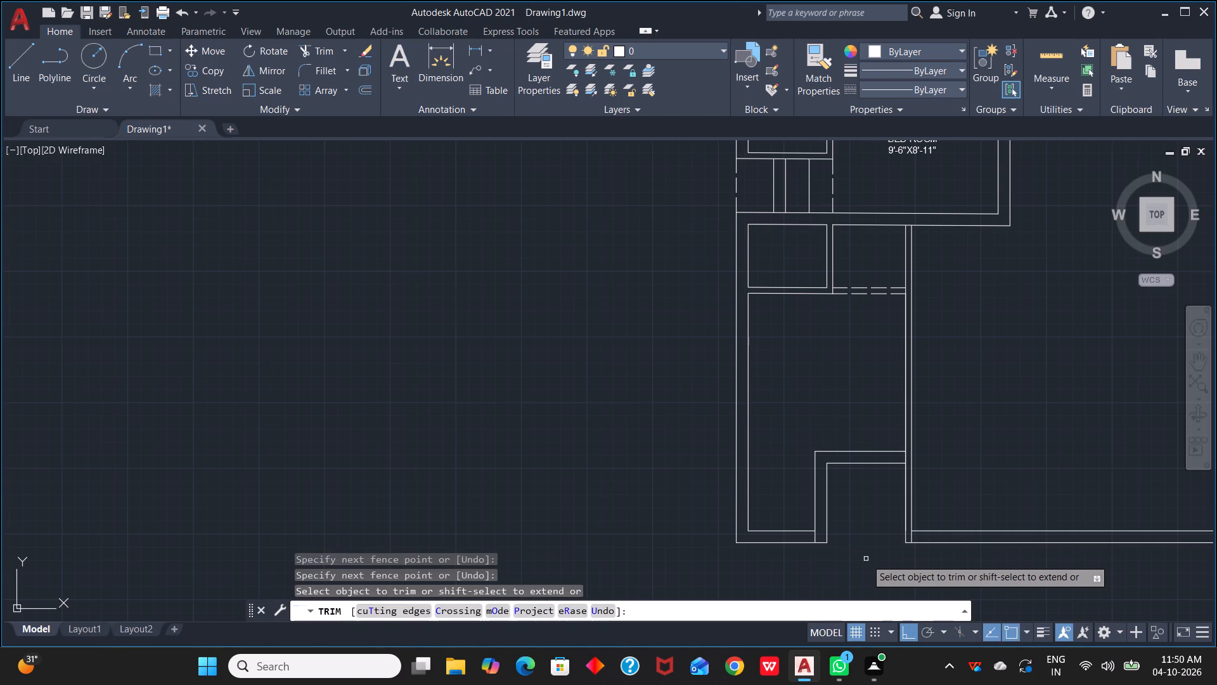
pyautogui.press('Escape')
pyautogui.press('Escape')
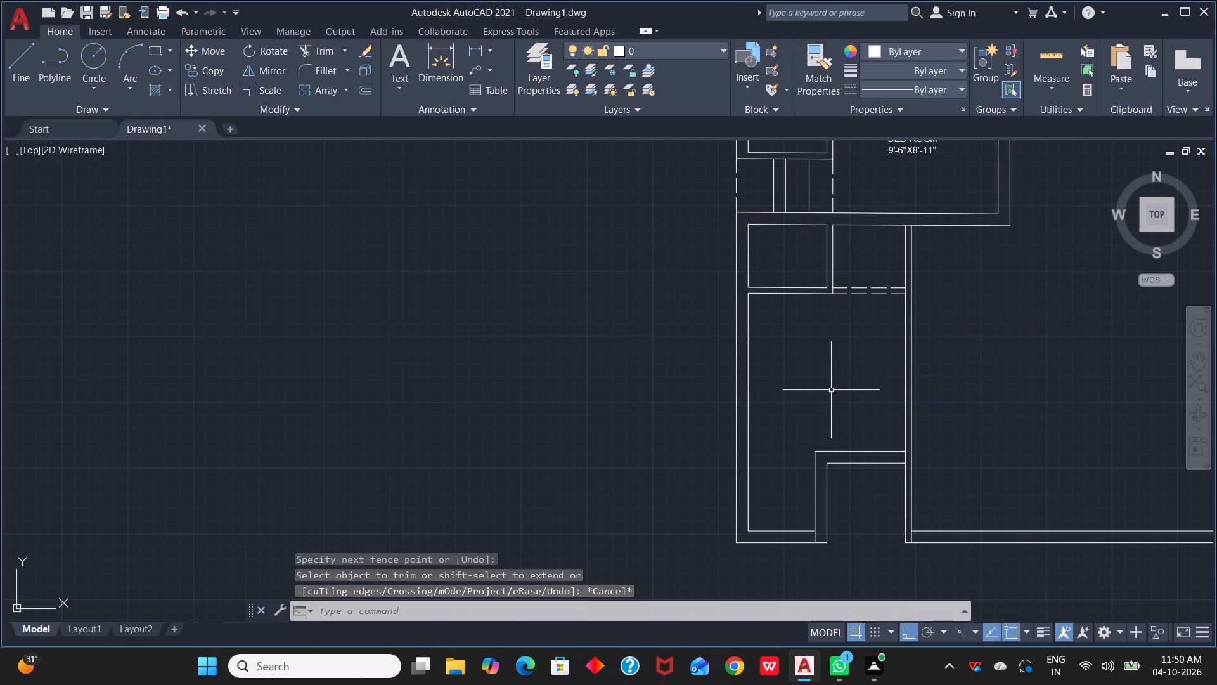
pyautogui.press('Escape')
# Draw a horizontal line across the bottom opening, joining the wall ends along the outer face.
pyautogui.write('L')
pyautogui.press('space')
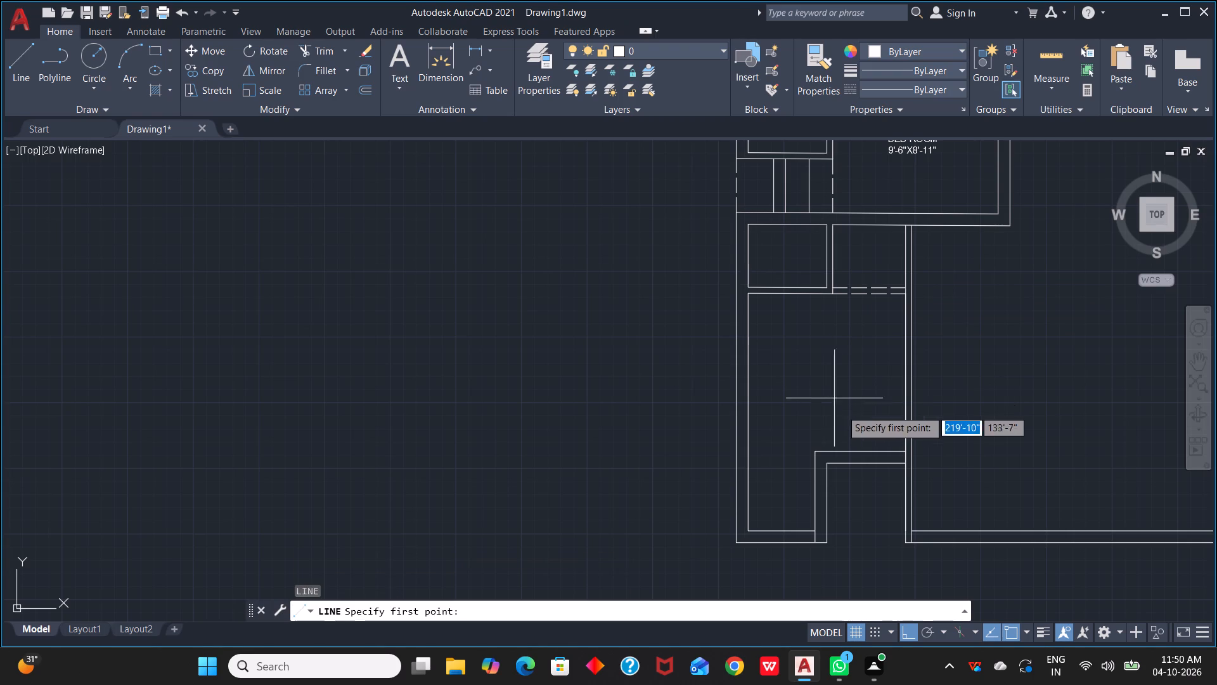
pyautogui.scroll(3, 832, 544)
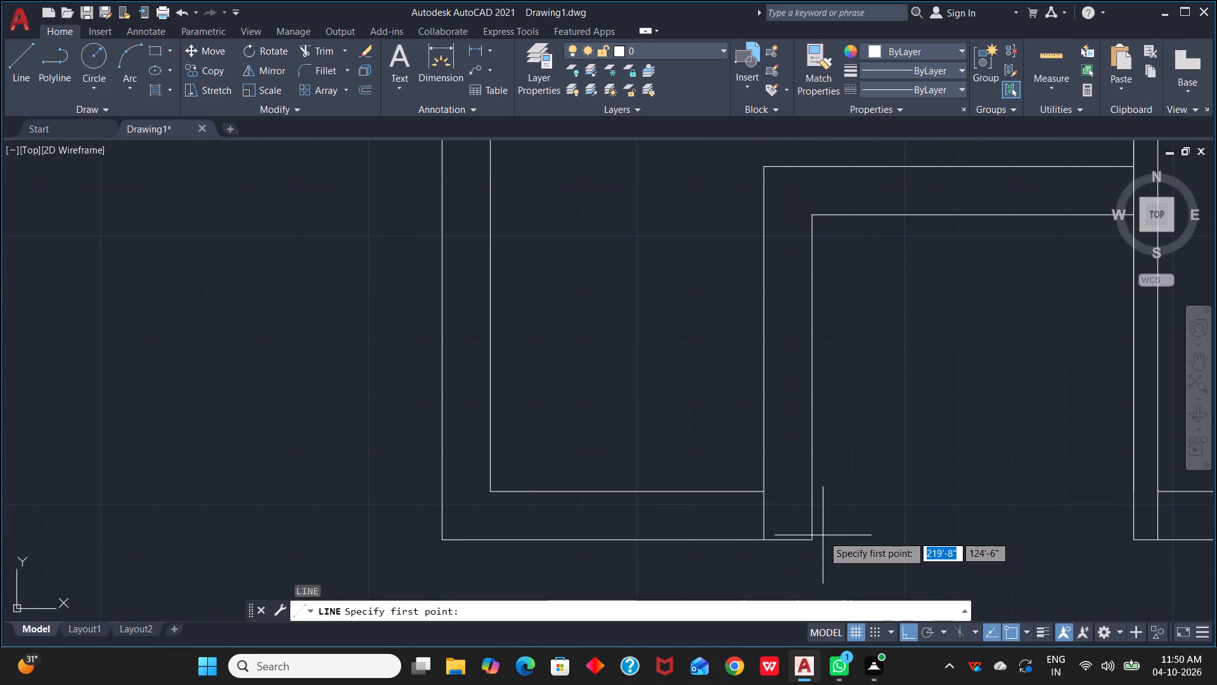
pyautogui.click(818, 535)
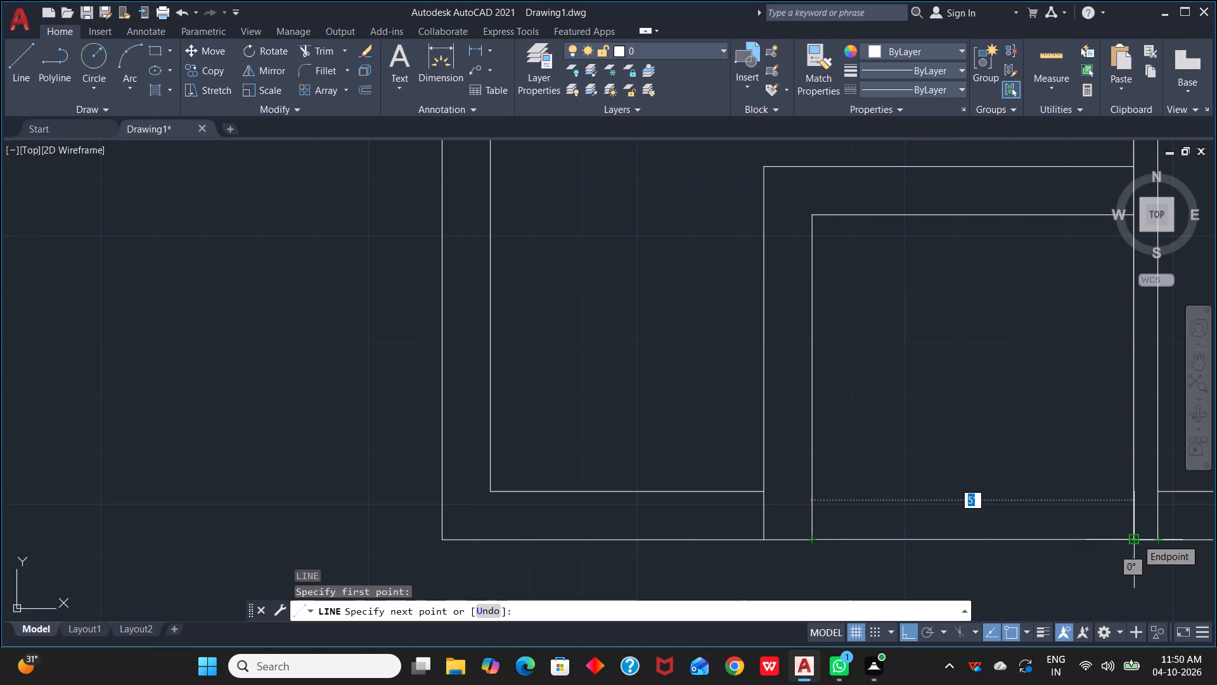
pyautogui.click(1137, 538)
pyautogui.press('Escape')
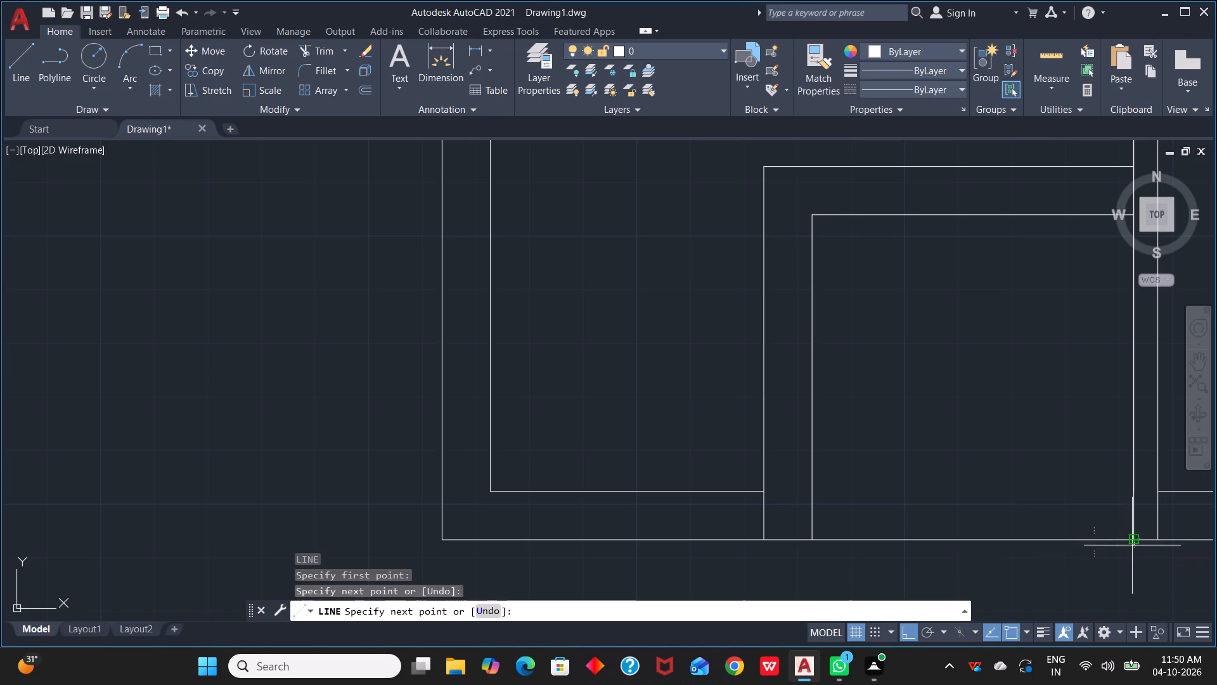
# Match the bottom opening line's properties to the existing dashed opening line above the large room.
pyautogui.click(1071, 540)
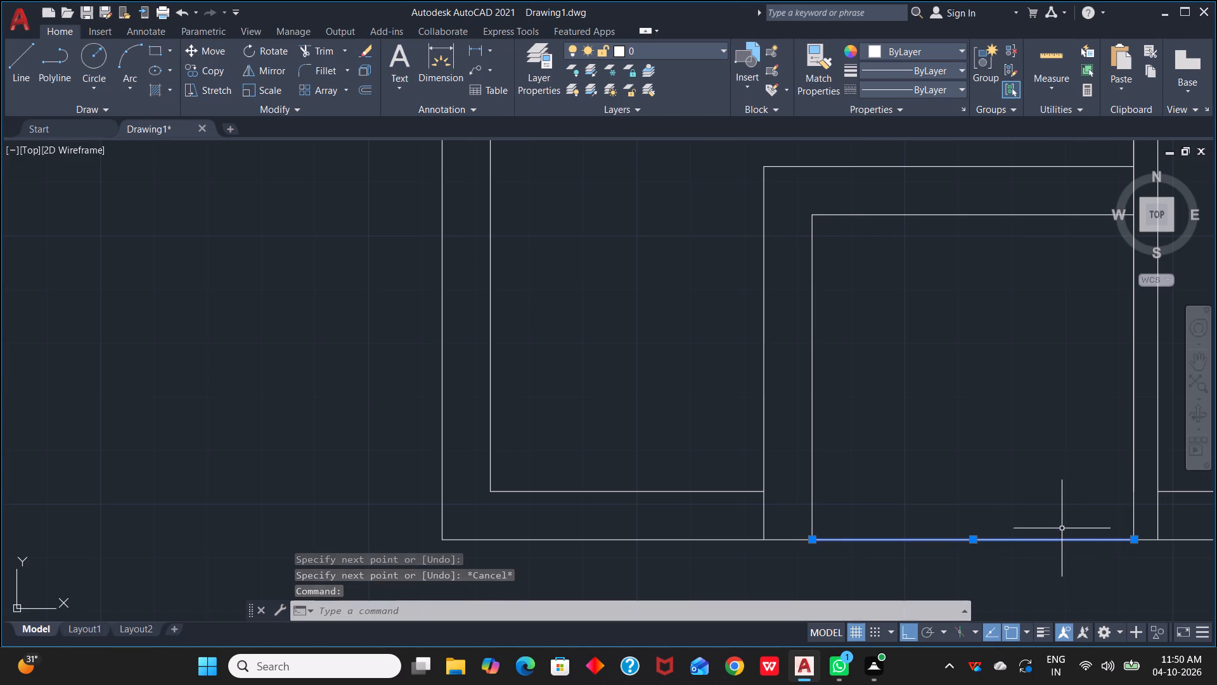
pyautogui.scroll(-3, 1055, 488)
pyautogui.moveTo(1034, 474); pyautogui.dragTo(1034, 516, button='middle')
pyautogui.scroll(-1, 1034, 477)
pyautogui.press('Escape')
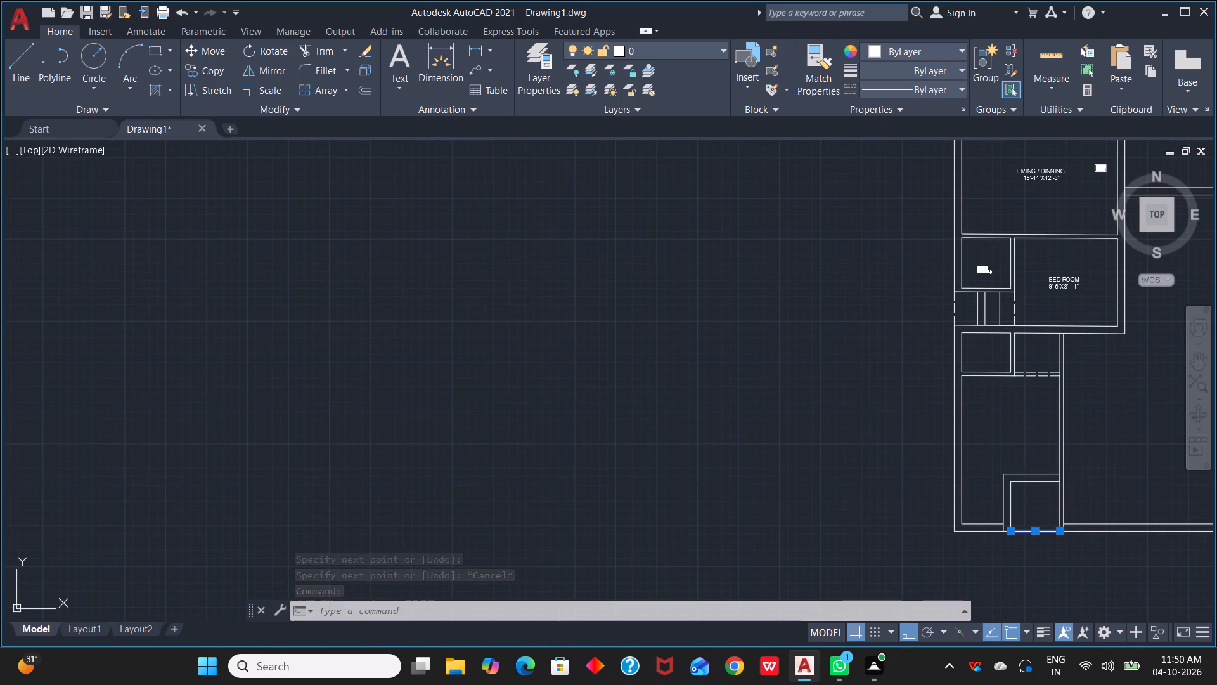
pyautogui.press('m')
pyautogui.press('a')
pyautogui.press('space')
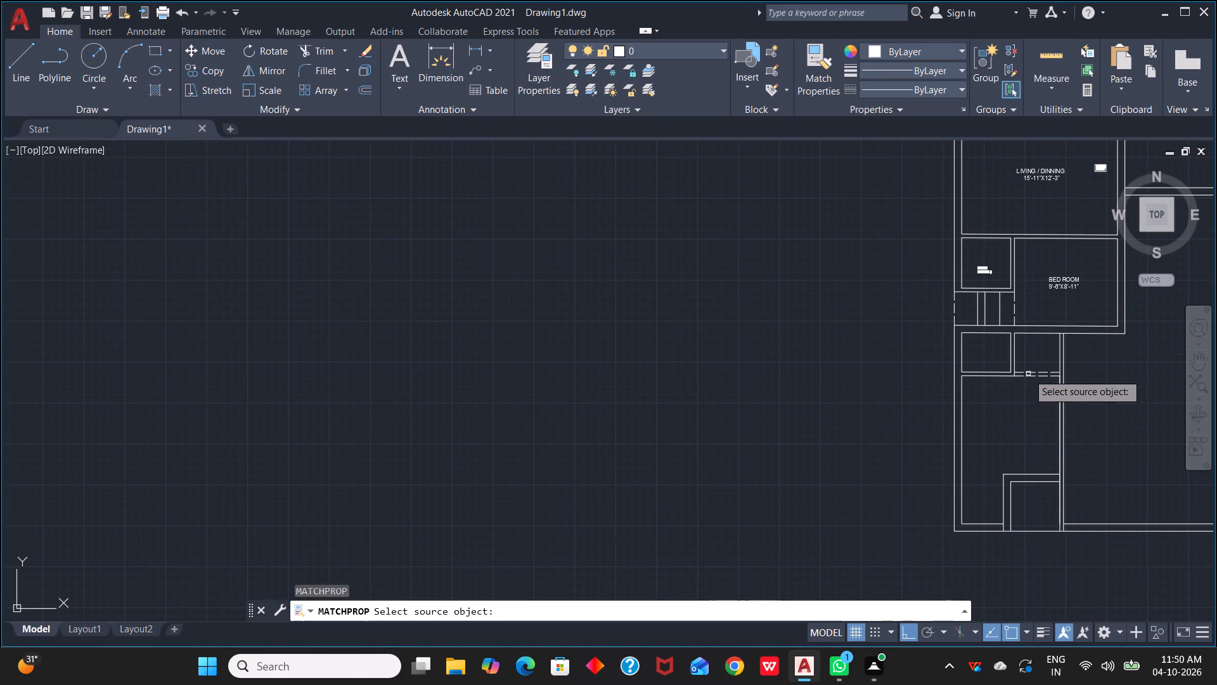
pyautogui.click(1029, 369)
pyautogui.click(1030, 375)
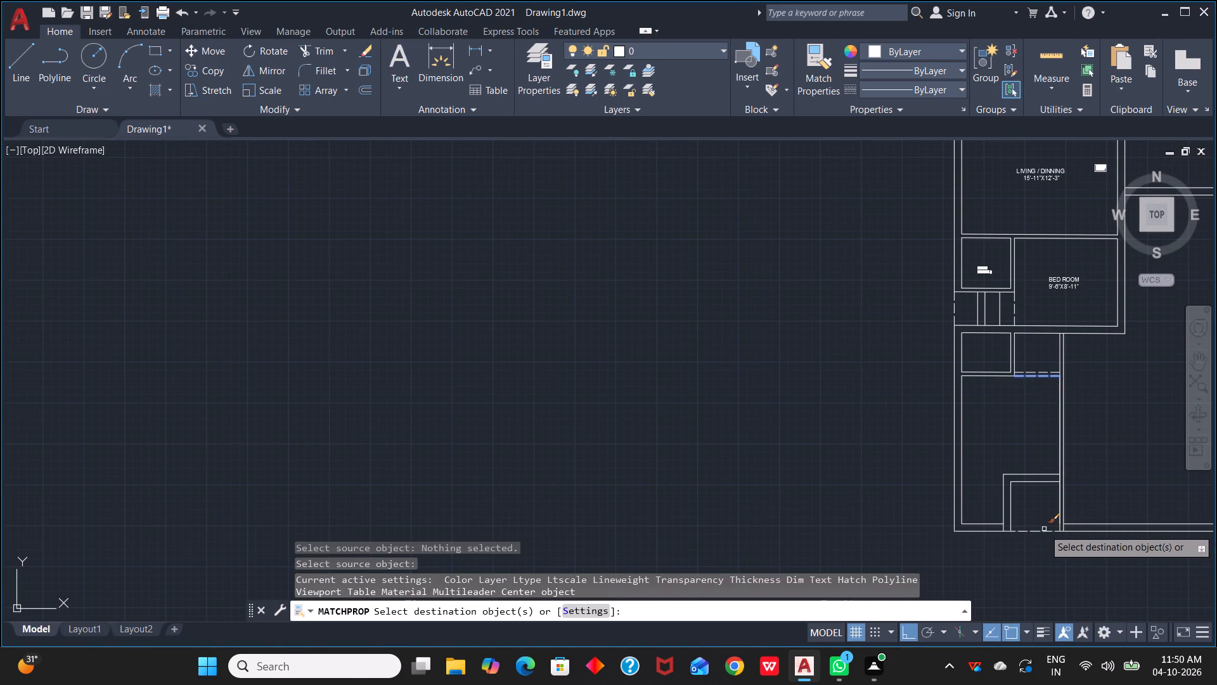
pyautogui.click(1043, 528)
pyautogui.click(1040, 534)
pyautogui.scroll(-1, 1054, 541)
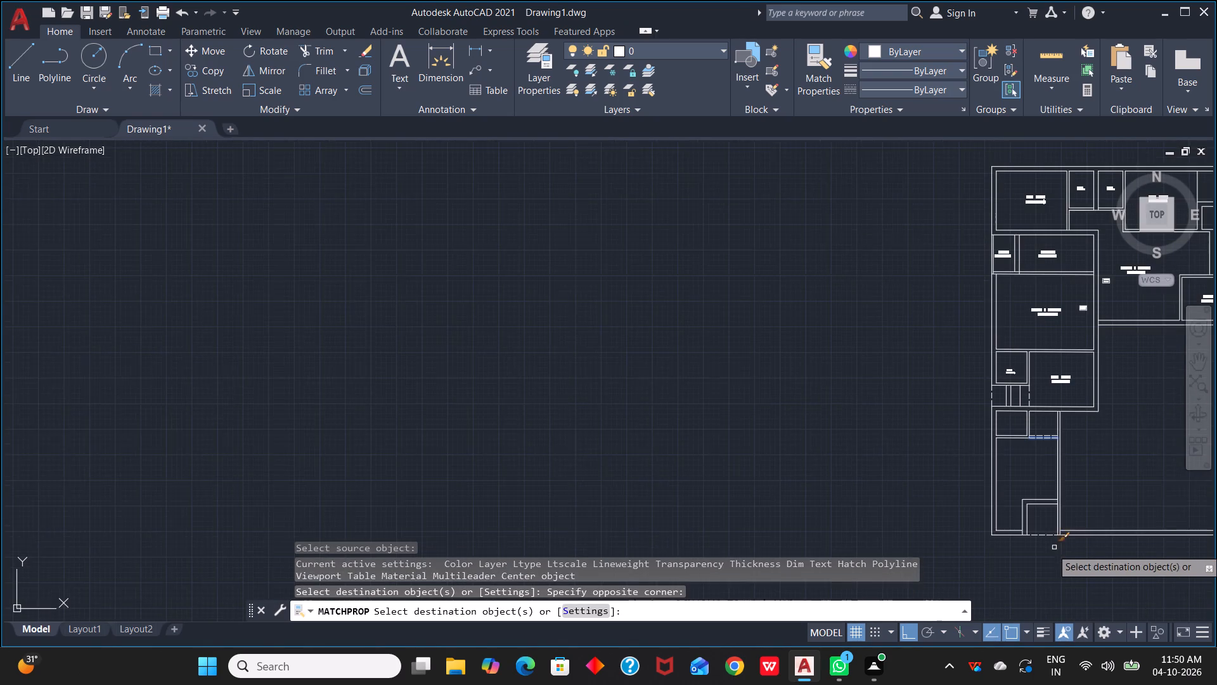
pyautogui.moveTo(1054, 550); pyautogui.dragTo(1049, 481, button='middle')
pyautogui.scroll(1, 1021, 493)
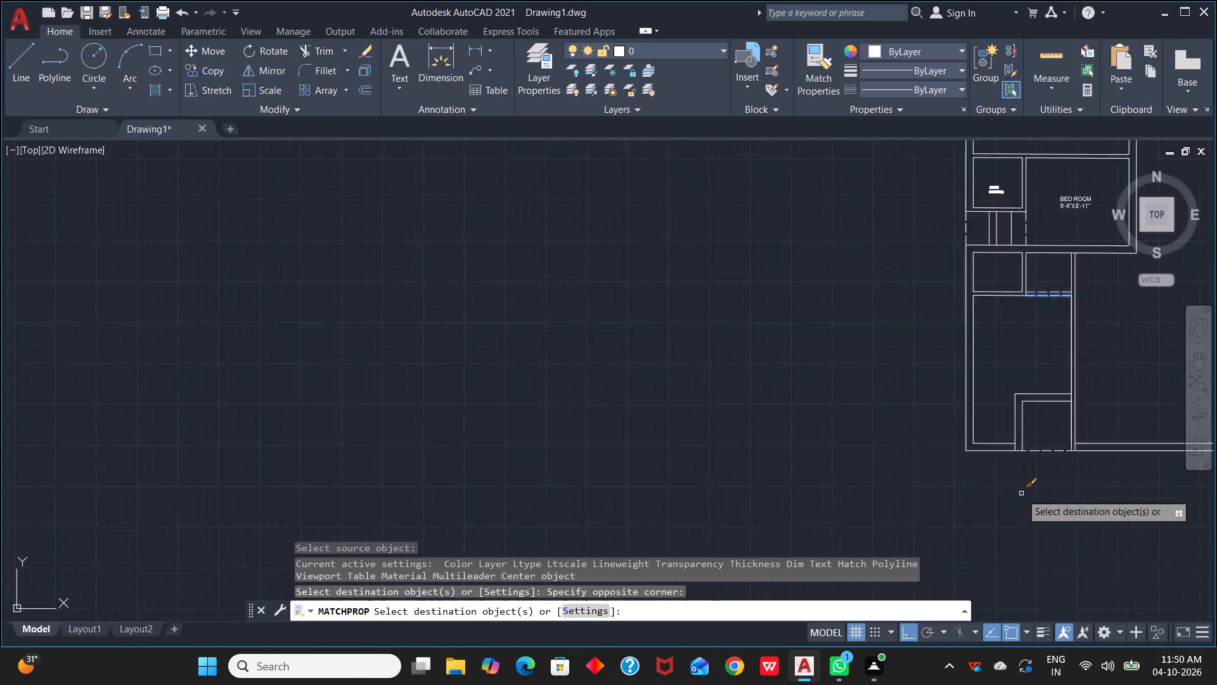
pyautogui.scroll(2, 1021, 493)
pyautogui.moveTo(1024, 485); pyautogui.dragTo(1043, 534, button='middle')
pyautogui.press('Escape')
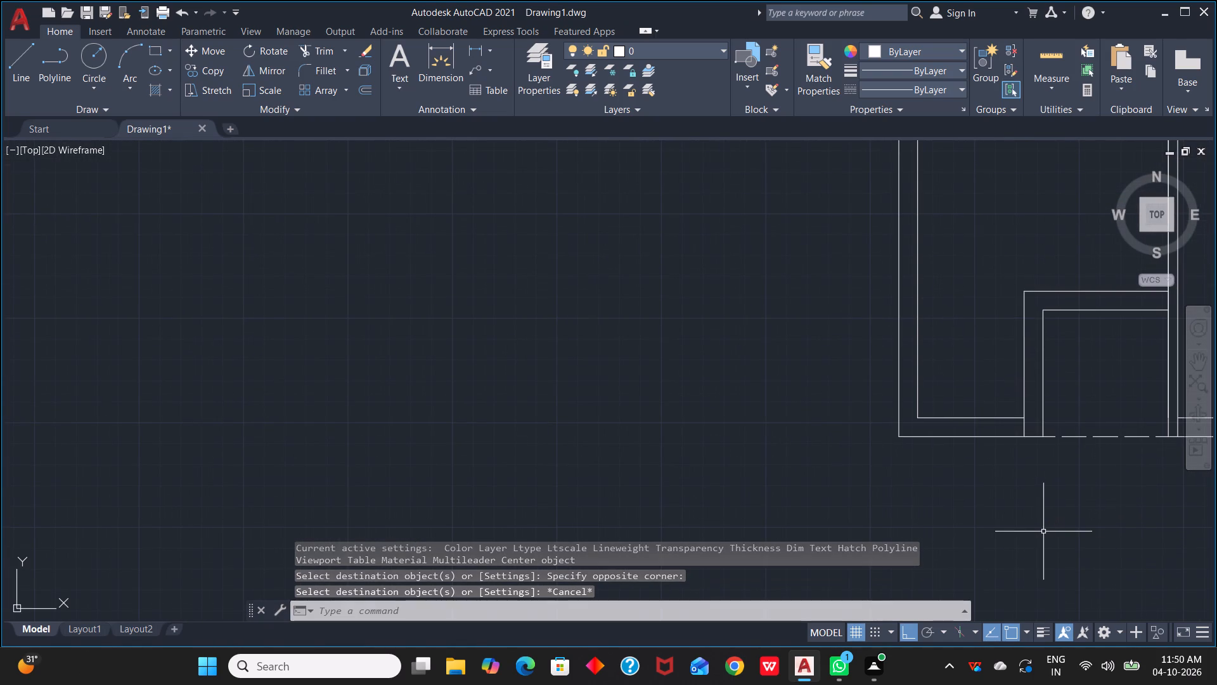
# Trim the stub of the short vertical partition's outer line between the bottom wall's inner and outer faces.
pyautogui.write('TR')
pyautogui.press('space')
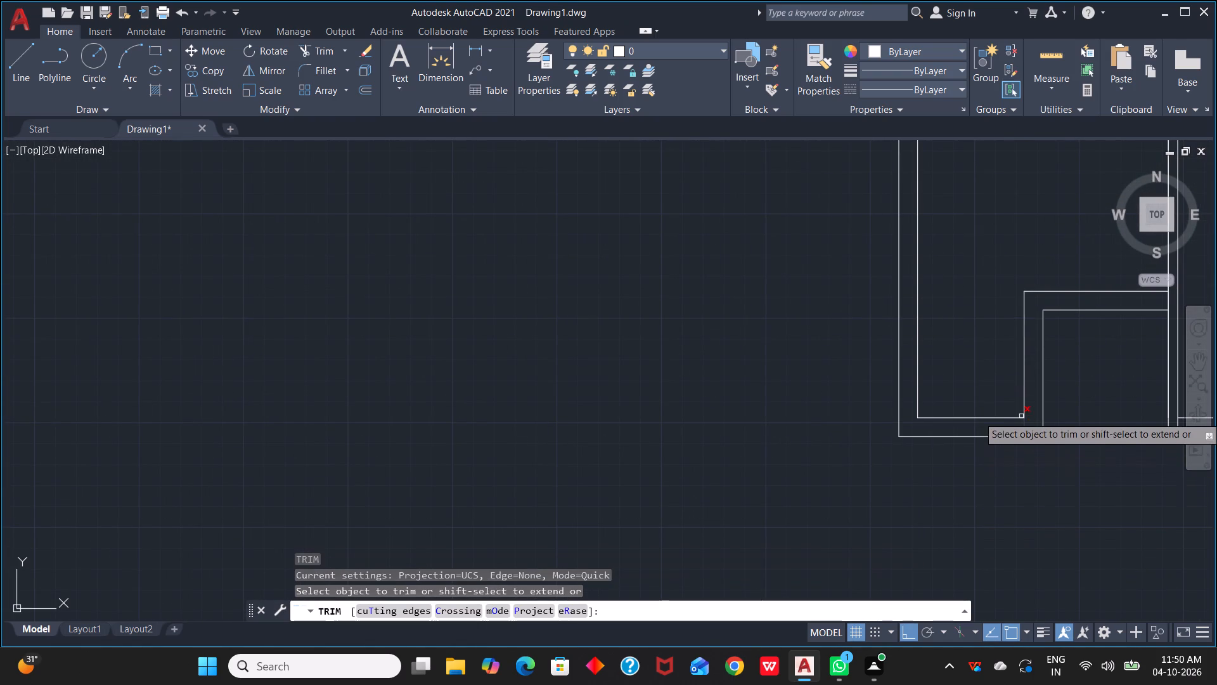
pyautogui.click(1024, 427)
pyautogui.scroll(-1, 1139, 533)
pyautogui.press('Escape')
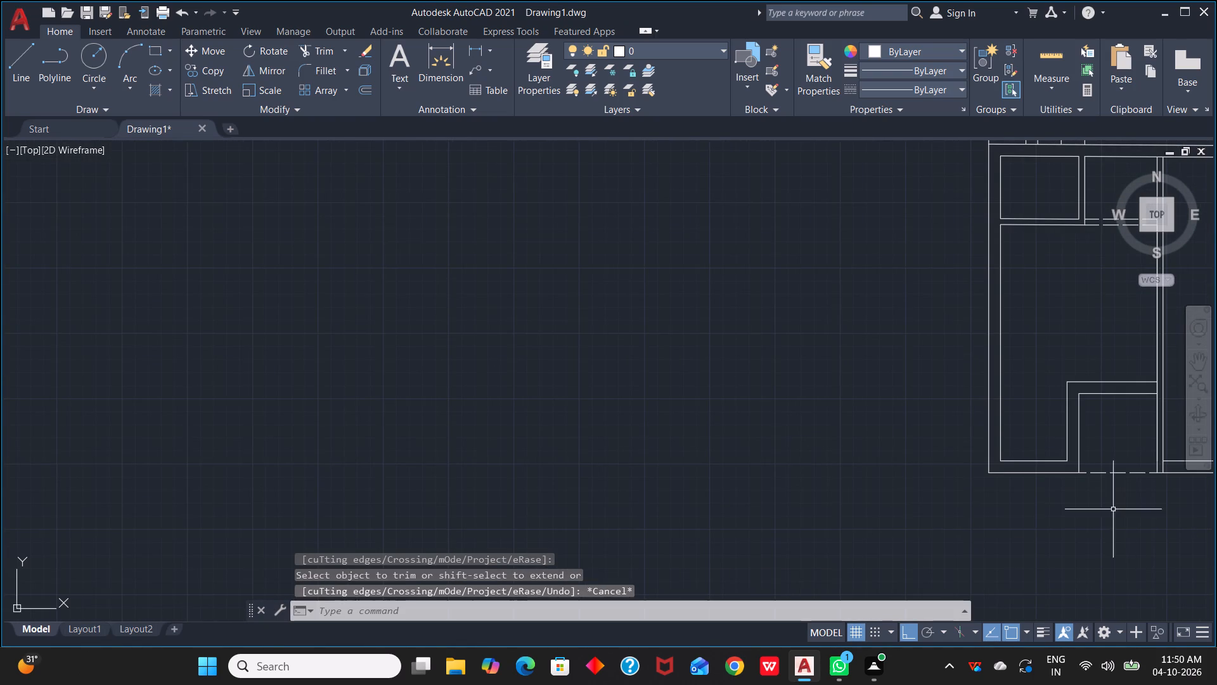
# Draw a horizontal line about 4'-3" long from the short partition's upper outer corner to the outer wall's inner face.
pyautogui.moveTo(1105, 503); pyautogui.dragTo(1015, 506, button='middle')
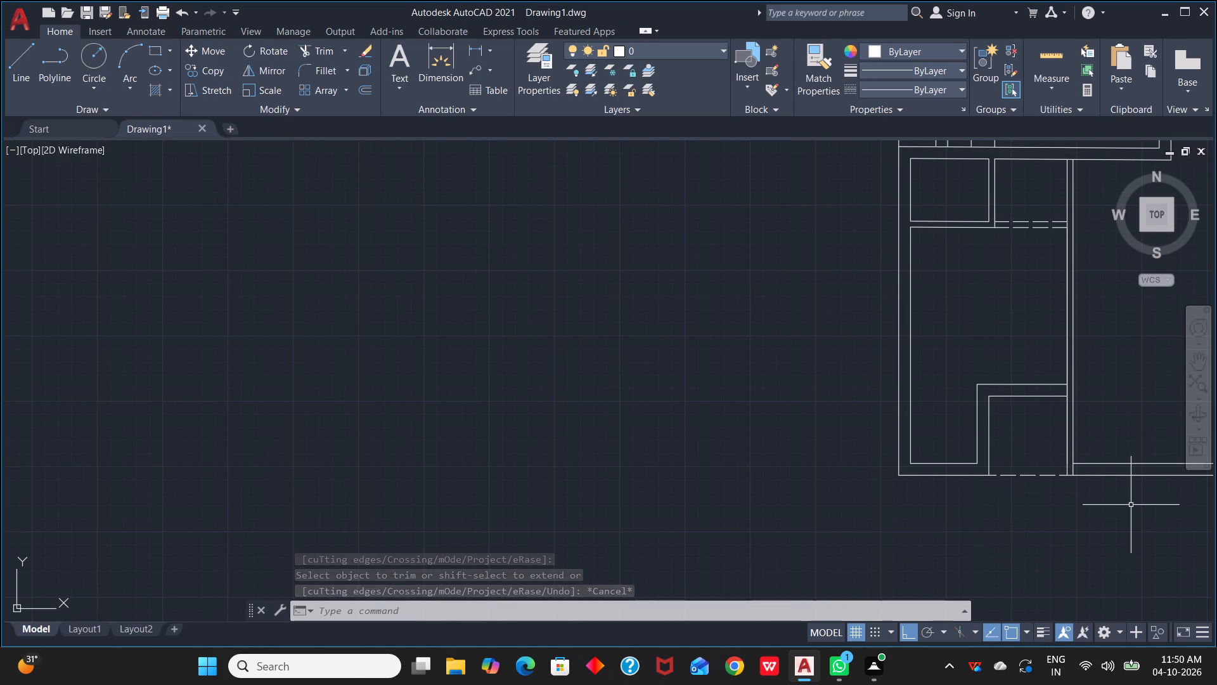
pyautogui.scroll(-1, 1131, 505)
pyautogui.moveTo(1114, 506); pyautogui.dragTo(901, 516, button='middle')
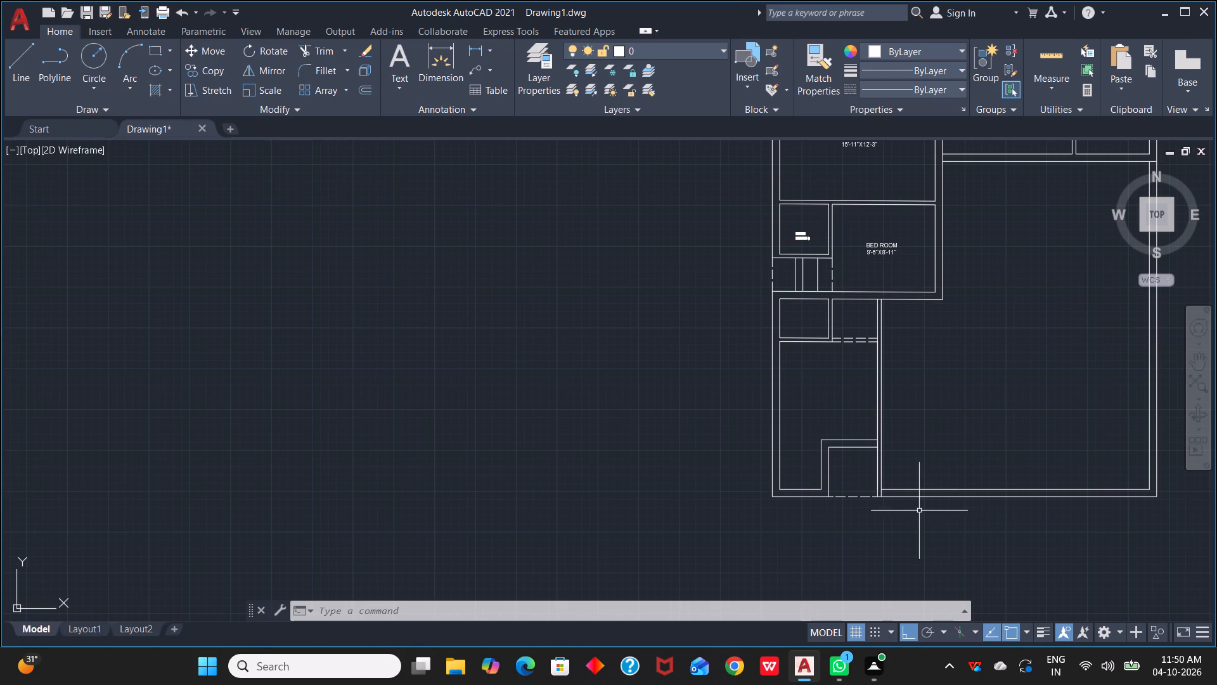
pyautogui.scroll(2, 836, 469)
pyautogui.moveTo(835, 457); pyautogui.dragTo(1003, 596, button='middle')
pyautogui.press('l')
pyautogui.press('space')
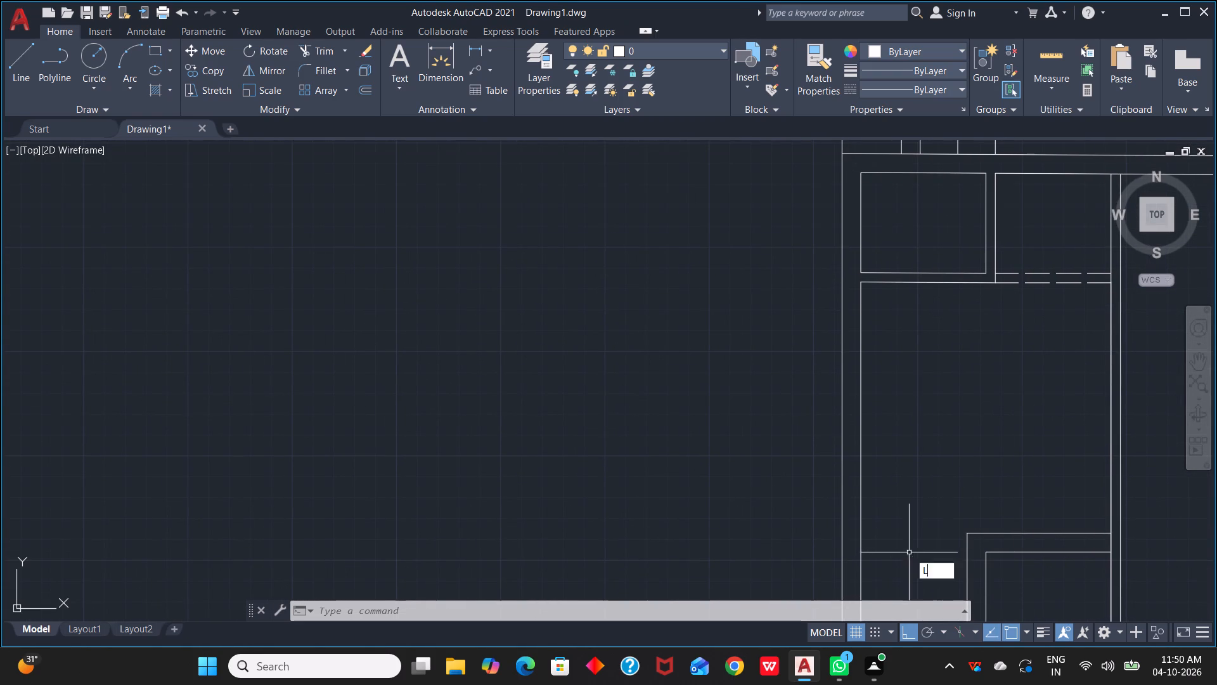
pyautogui.click(965, 533)
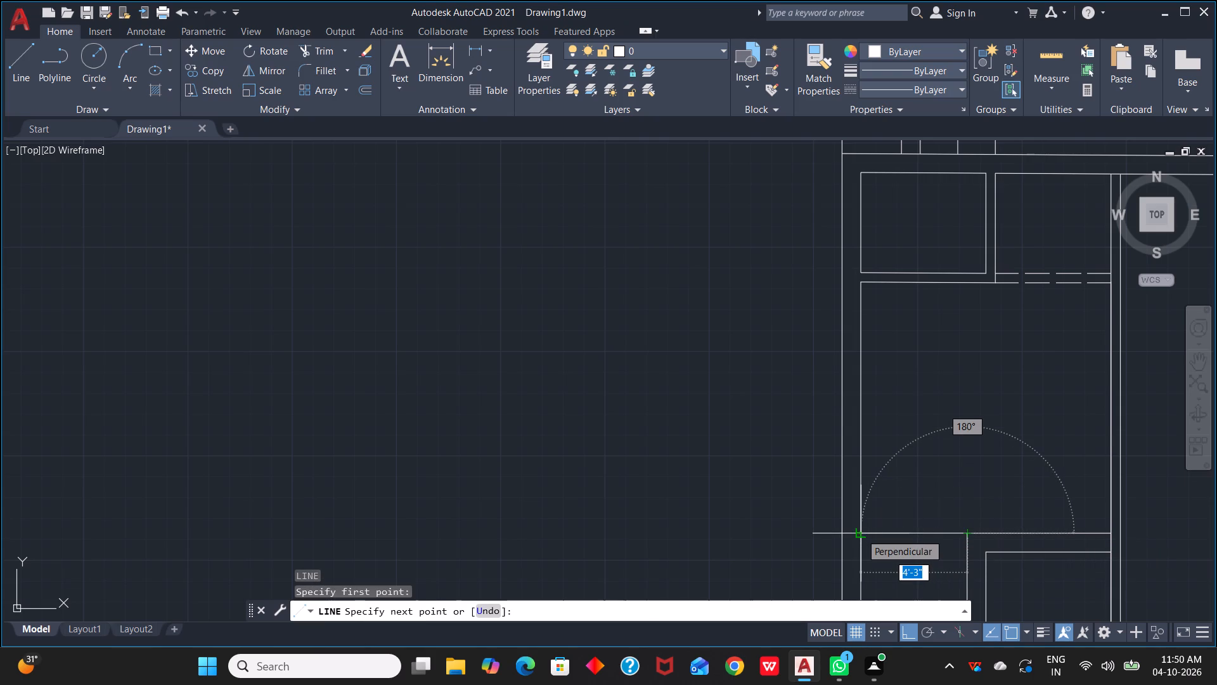
pyautogui.press('F8')
pyautogui.press('F8')
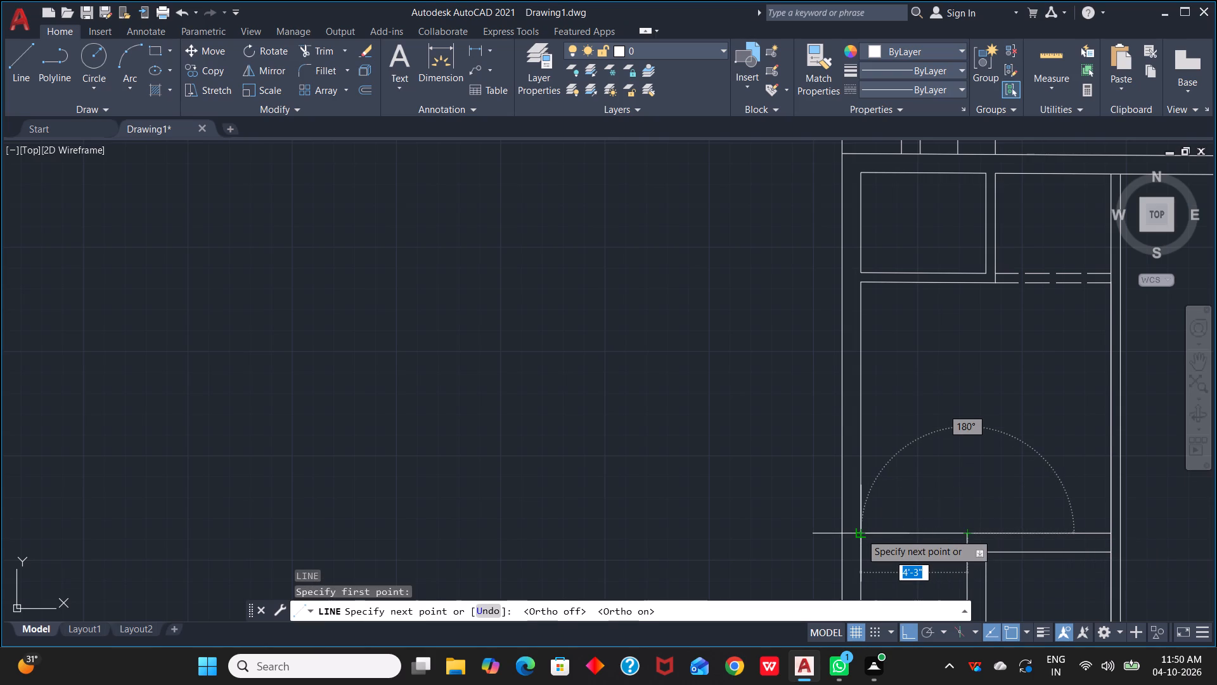
pyautogui.scroll(3, 861, 533)
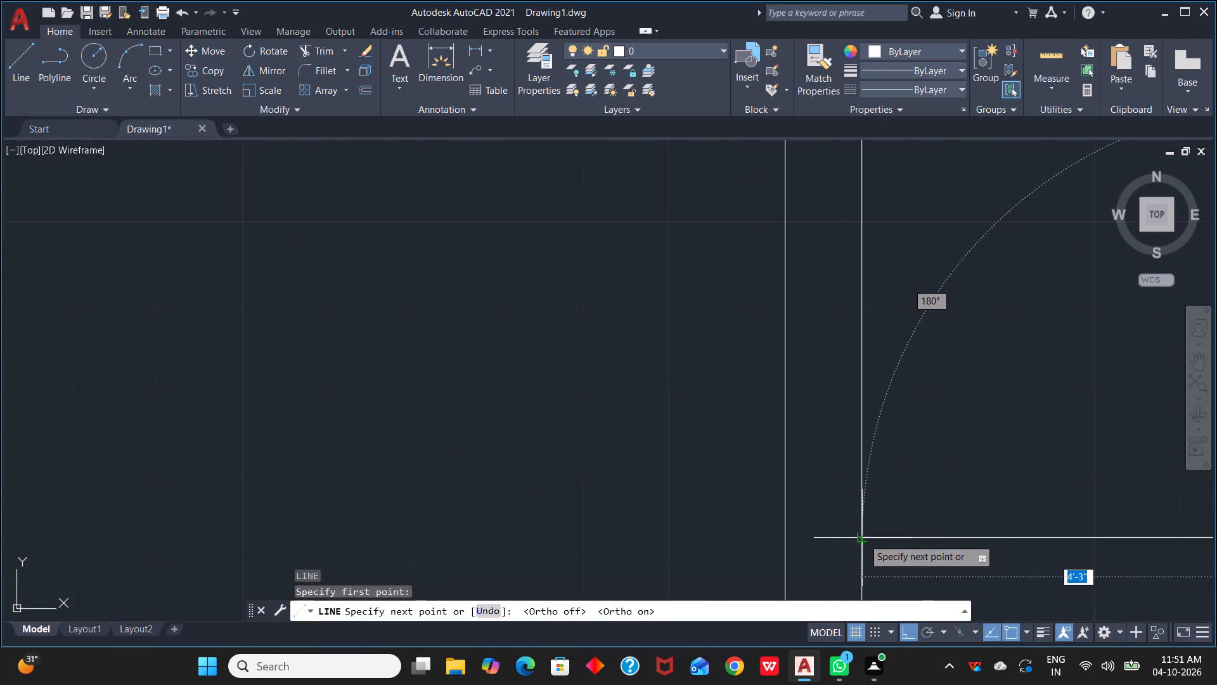
pyautogui.click(863, 538)
pyautogui.scroll(-3, 906, 545)
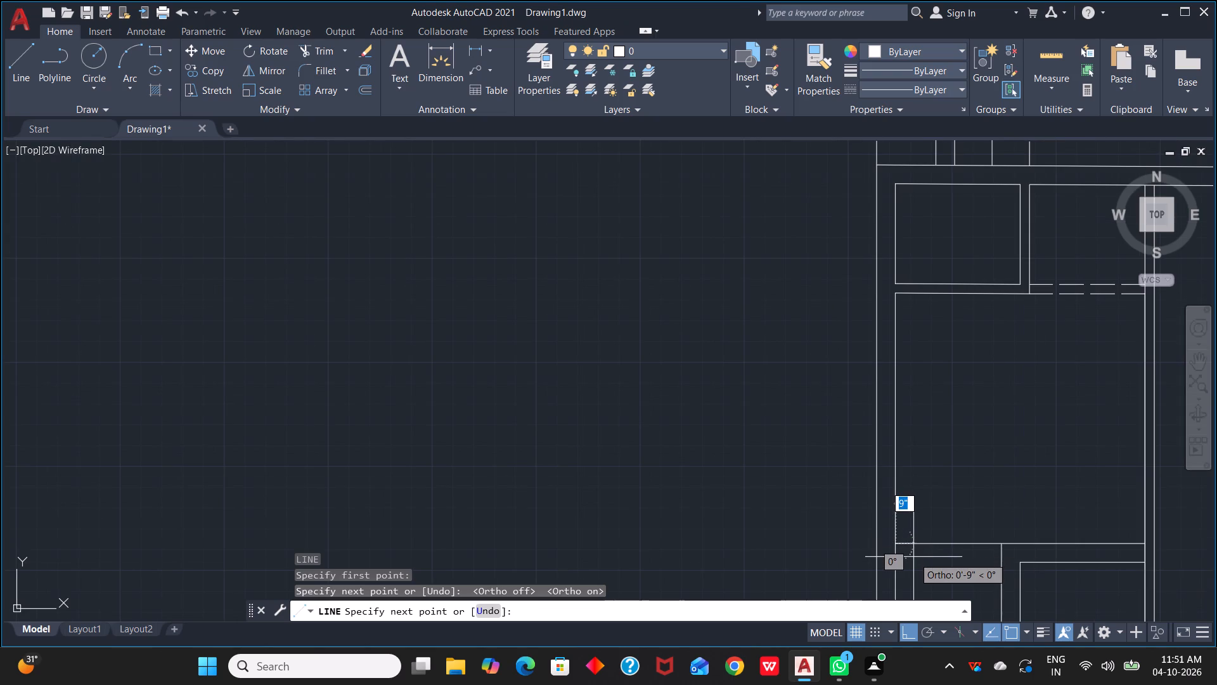
pyautogui.press('Escape')
# Copy the BED ROOM 9'-6"X8'-11" label into the large room of the lower flat, with ortho off.
pyautogui.scroll(-2, 1066, 574)
pyautogui.moveTo(1067, 574); pyautogui.dragTo(940, 525, button='middle')
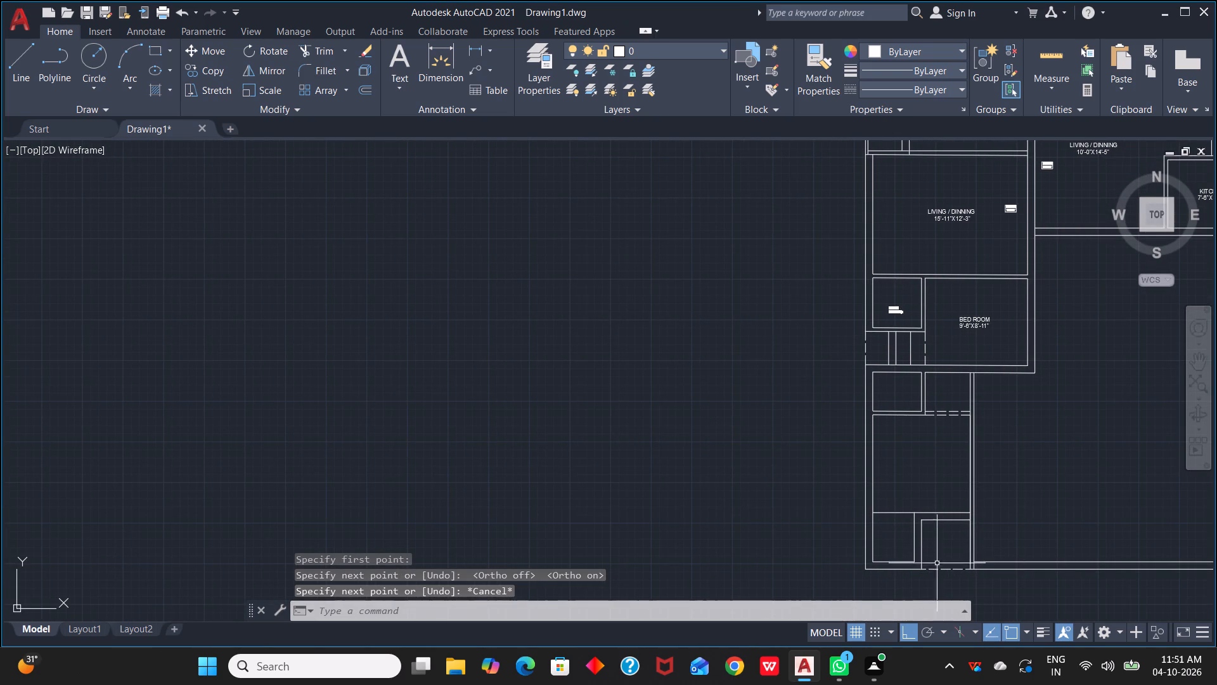
pyautogui.moveTo(1089, 531); pyautogui.dragTo(1008, 556, button='middle')
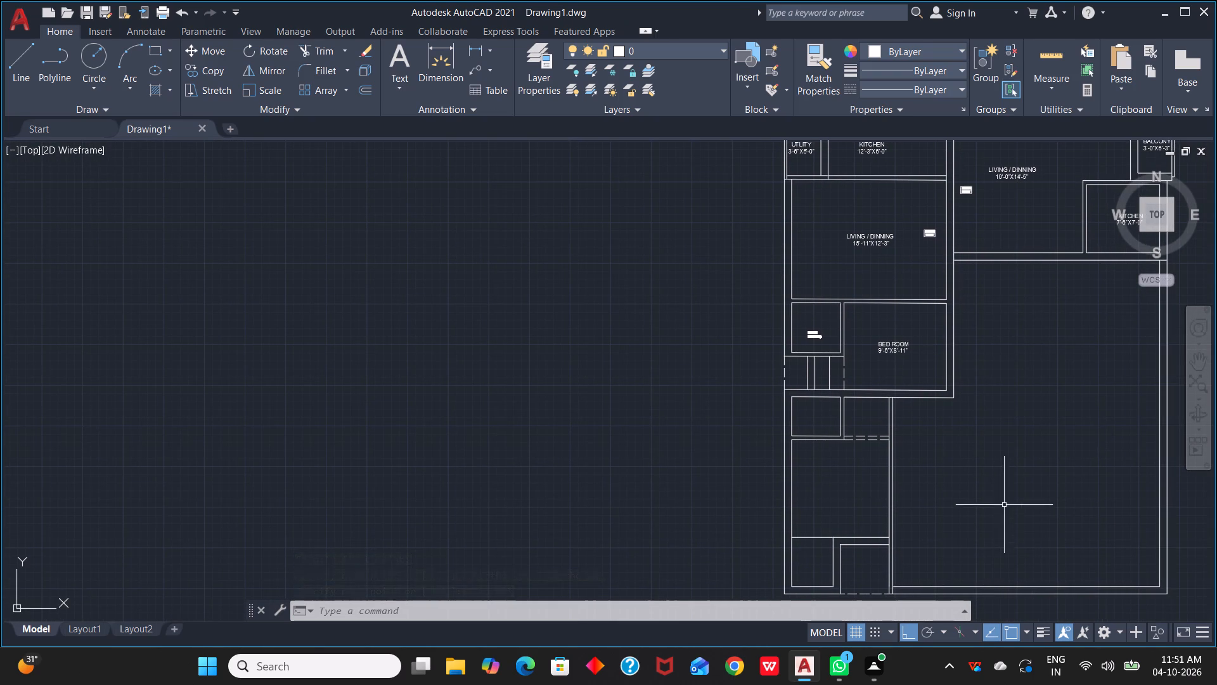
pyautogui.scroll(-1, 1004, 503)
pyautogui.moveTo(1008, 500); pyautogui.dragTo(962, 538, button='middle')
pyautogui.scroll(2, 953, 488)
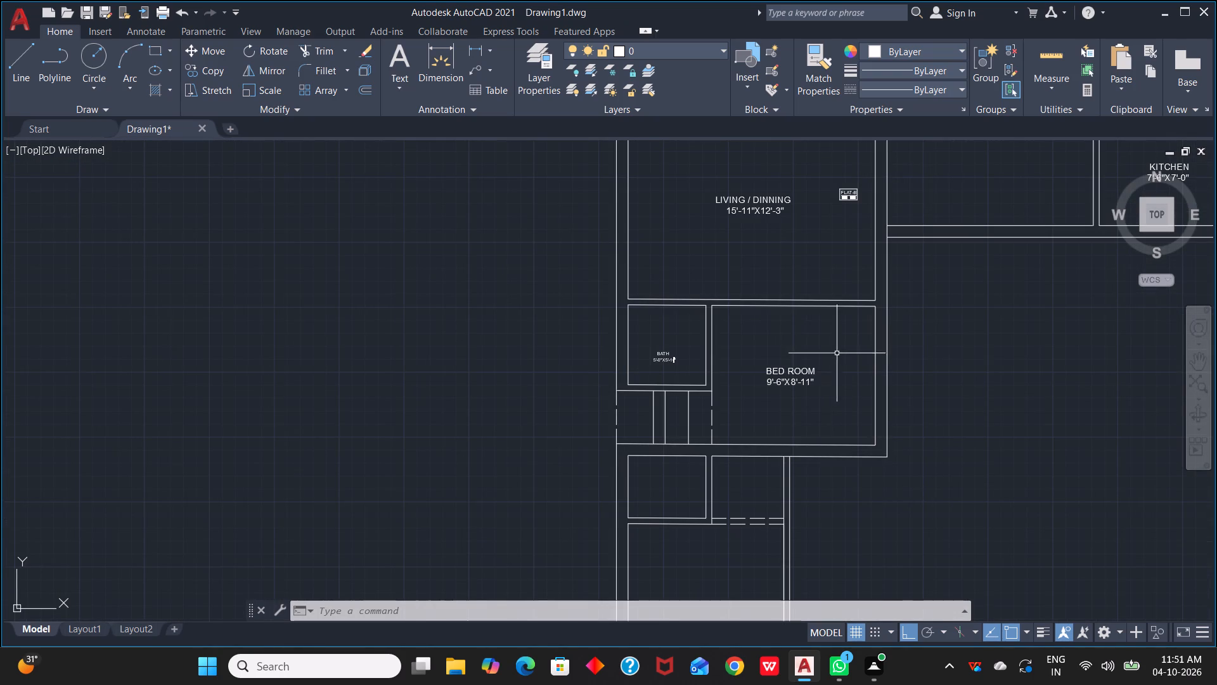
pyautogui.click(808, 373)
pyautogui.write('CO')
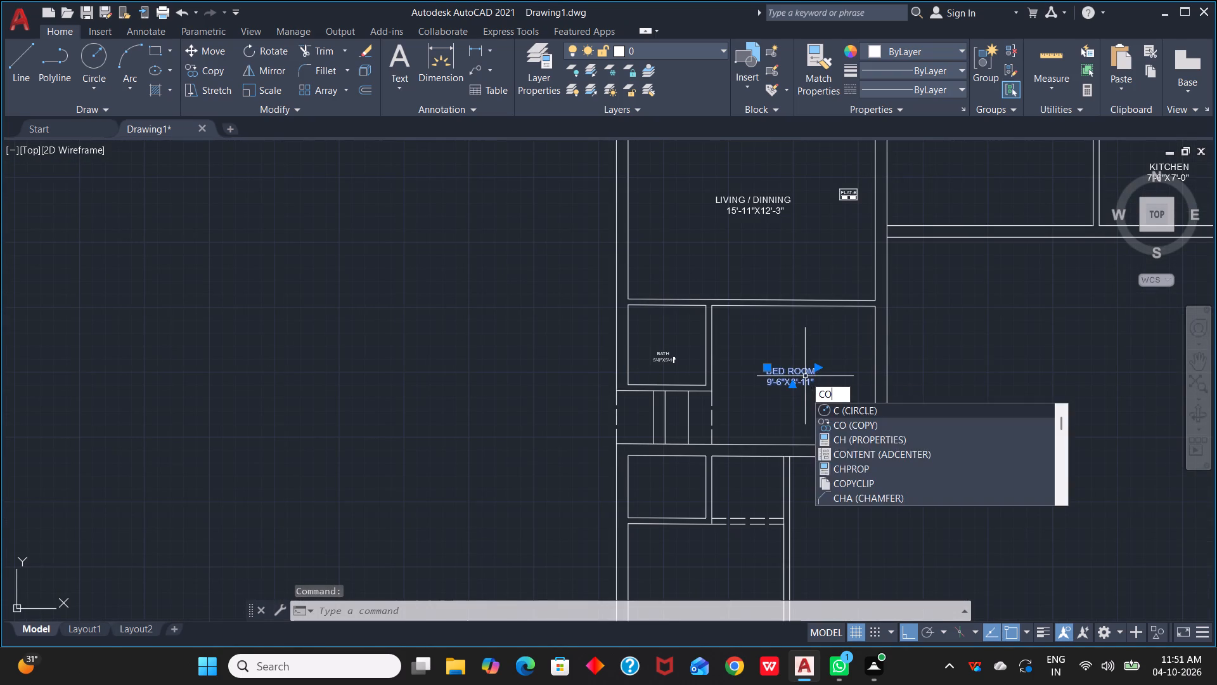
pyautogui.press('space')
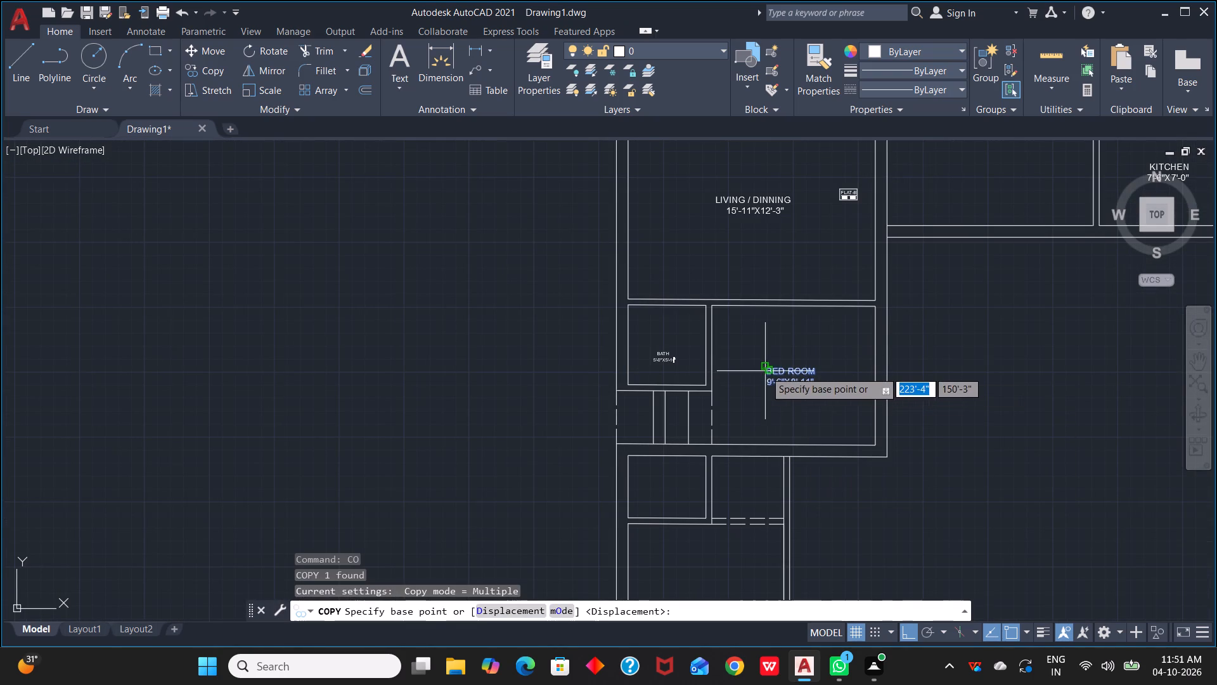
pyautogui.click(769, 369)
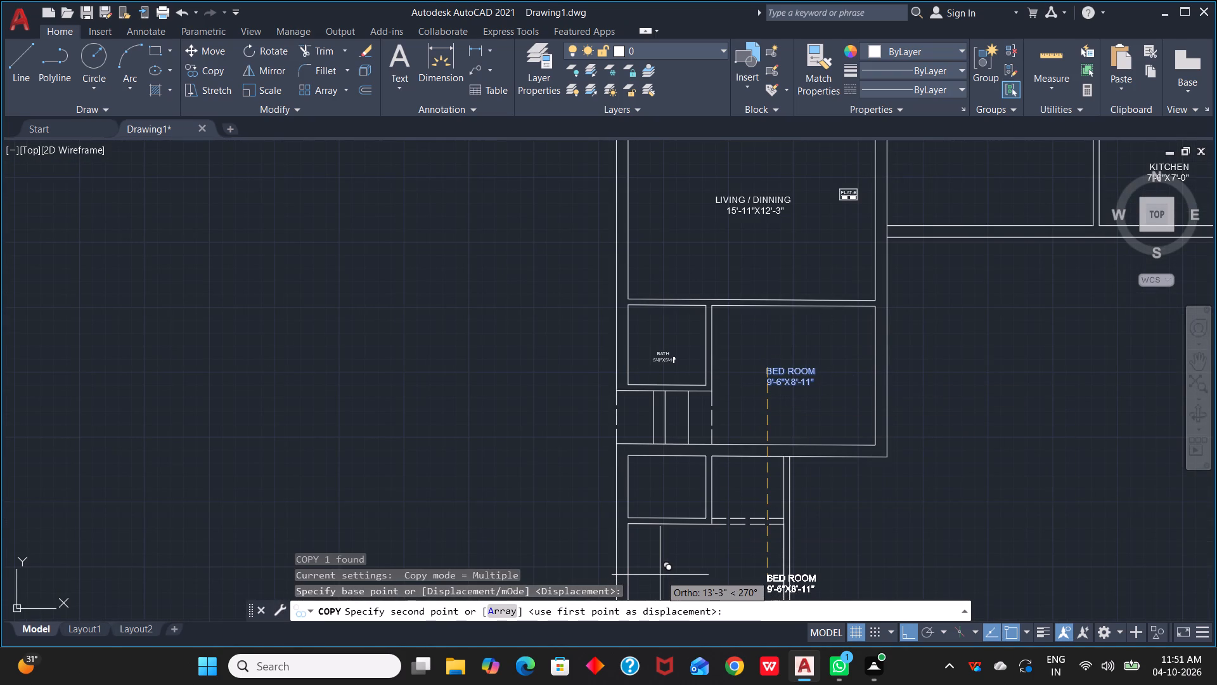
pyautogui.press('F8')
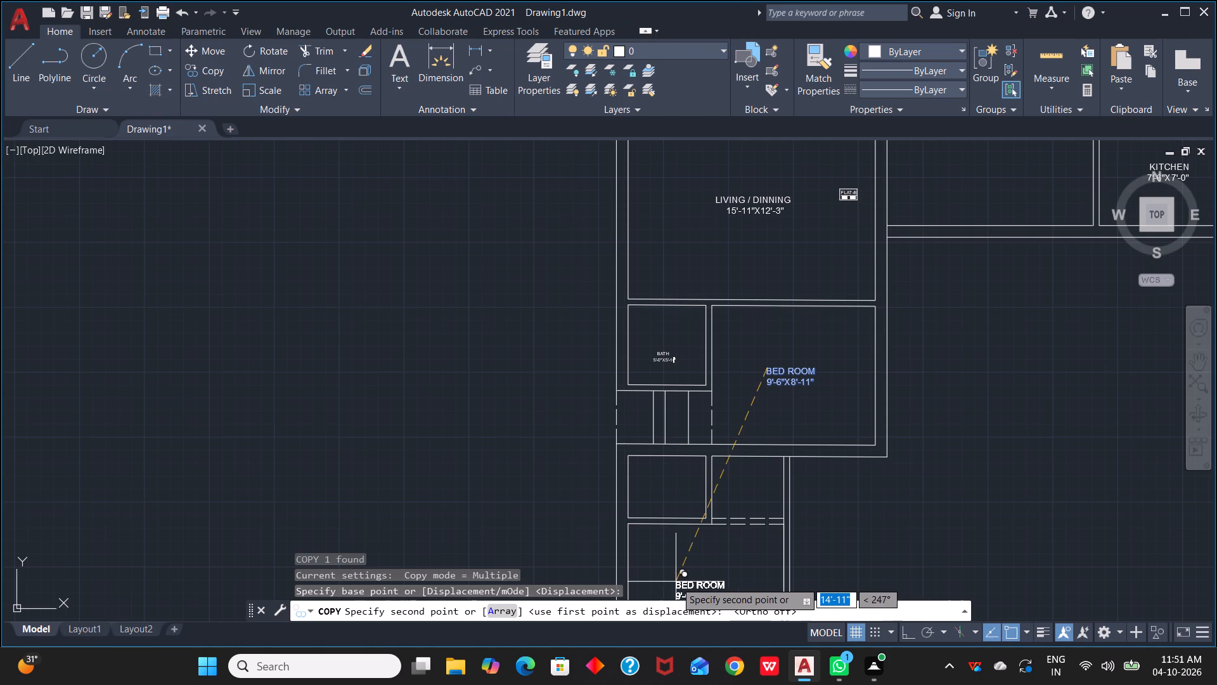
pyautogui.click(676, 582)
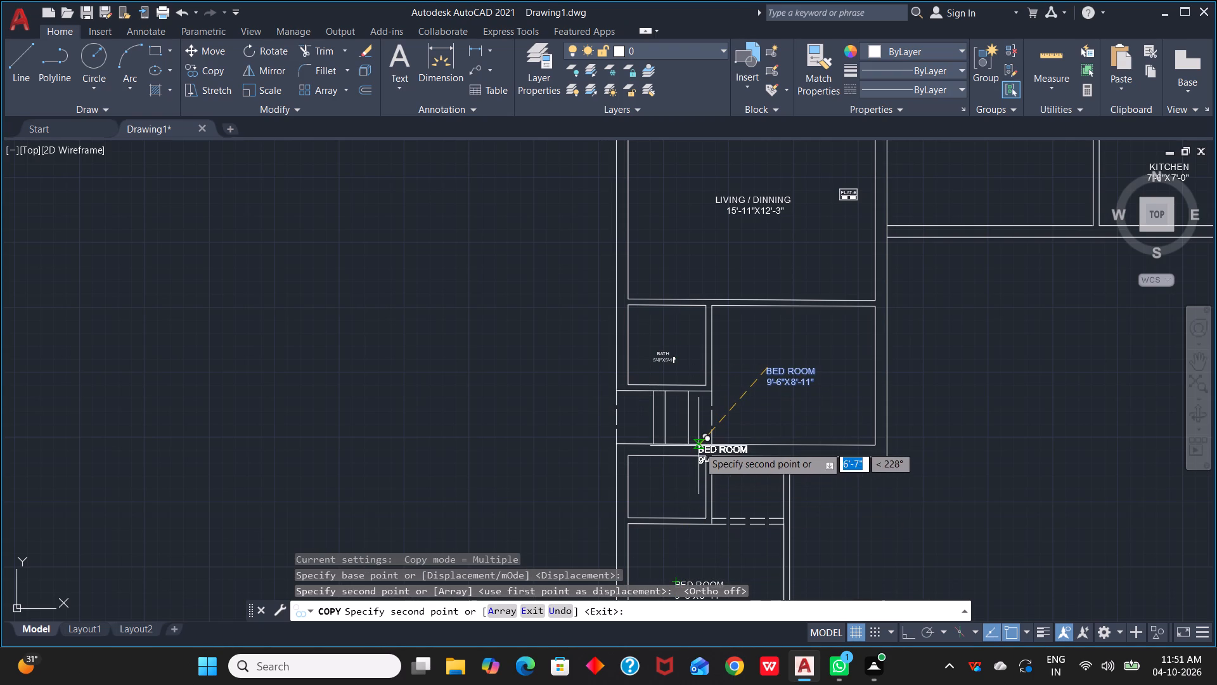
pyautogui.press('Escape')
# Copy the BATH 4'-0"X6'-0" label from the top flat into the small room above the new bedroom.
pyautogui.scroll(2, 670, 360)
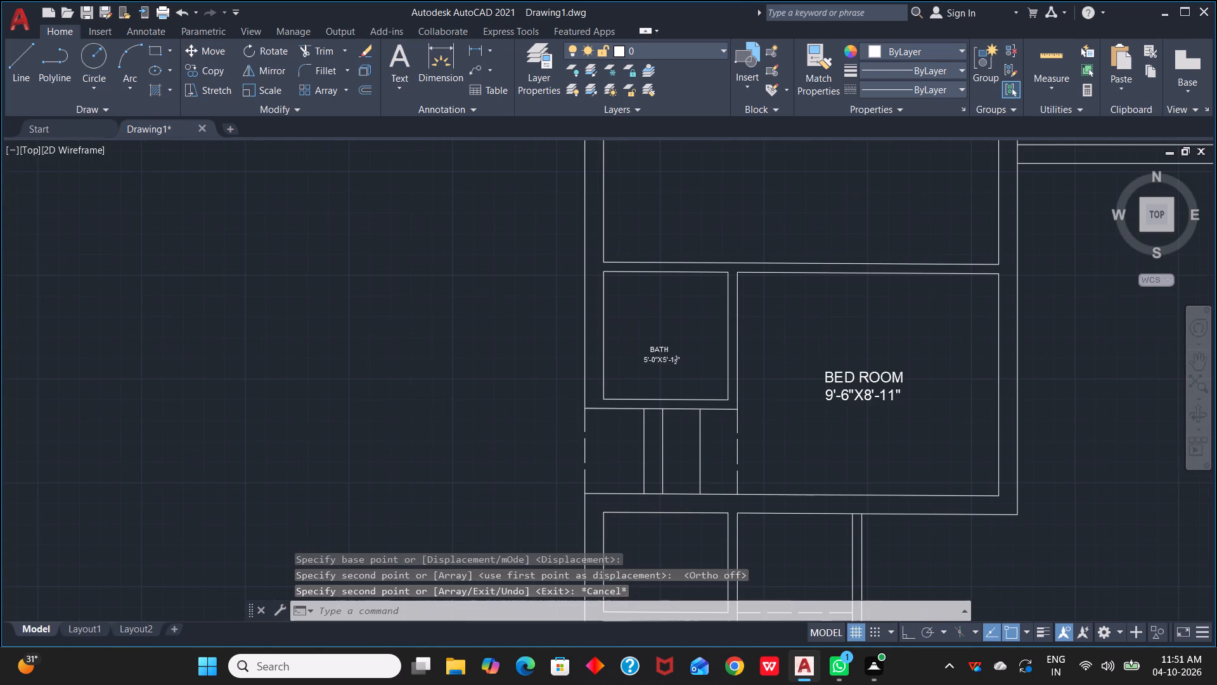
pyautogui.scroll(-2, 674, 337)
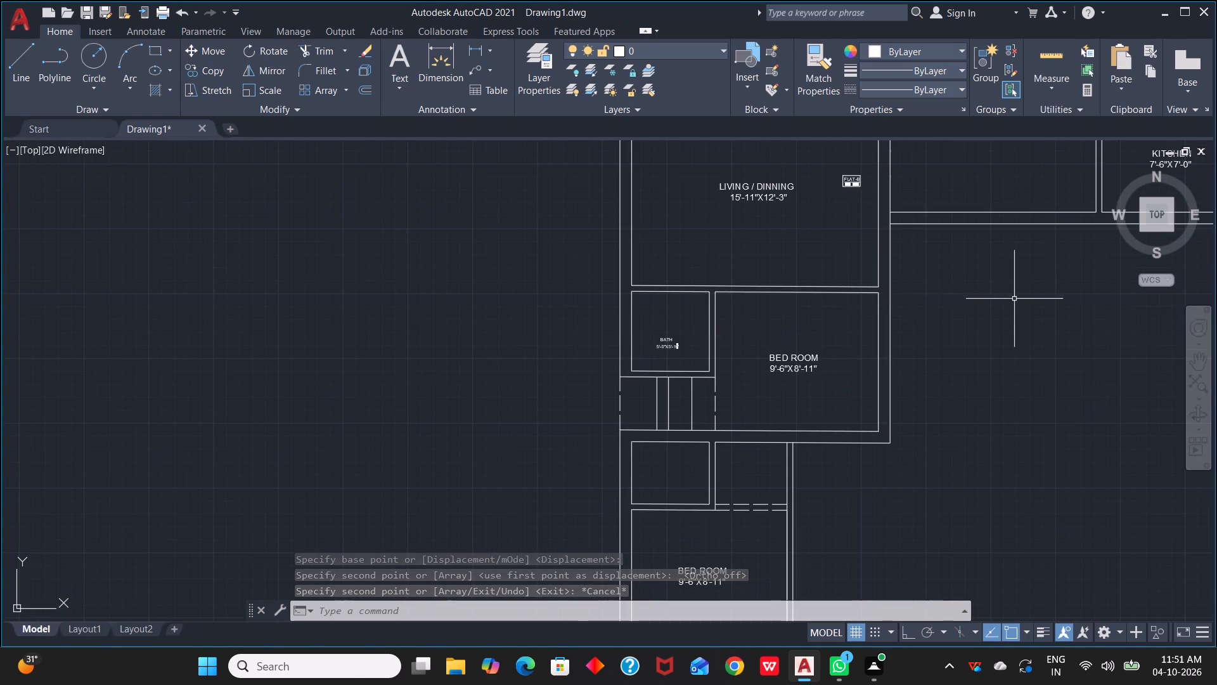
pyautogui.scroll(-1, 1015, 299)
pyautogui.moveTo(1012, 300); pyautogui.dragTo(882, 386, button='middle')
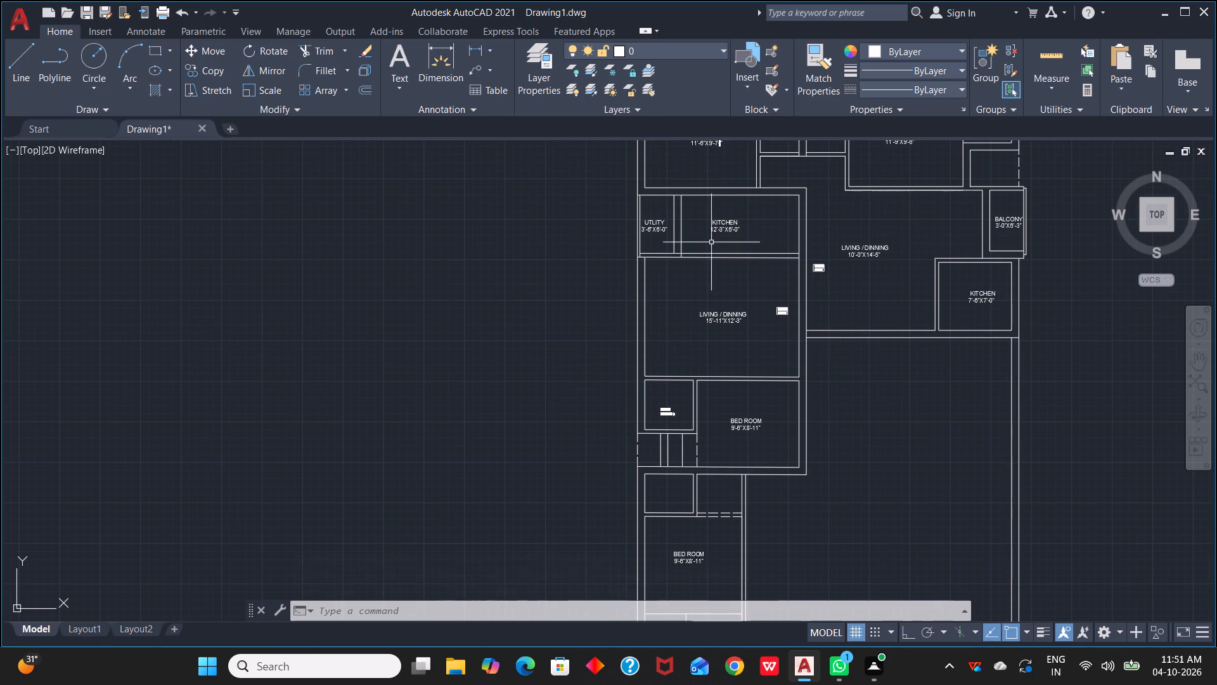
pyautogui.moveTo(716, 263); pyautogui.dragTo(755, 363, button='middle')
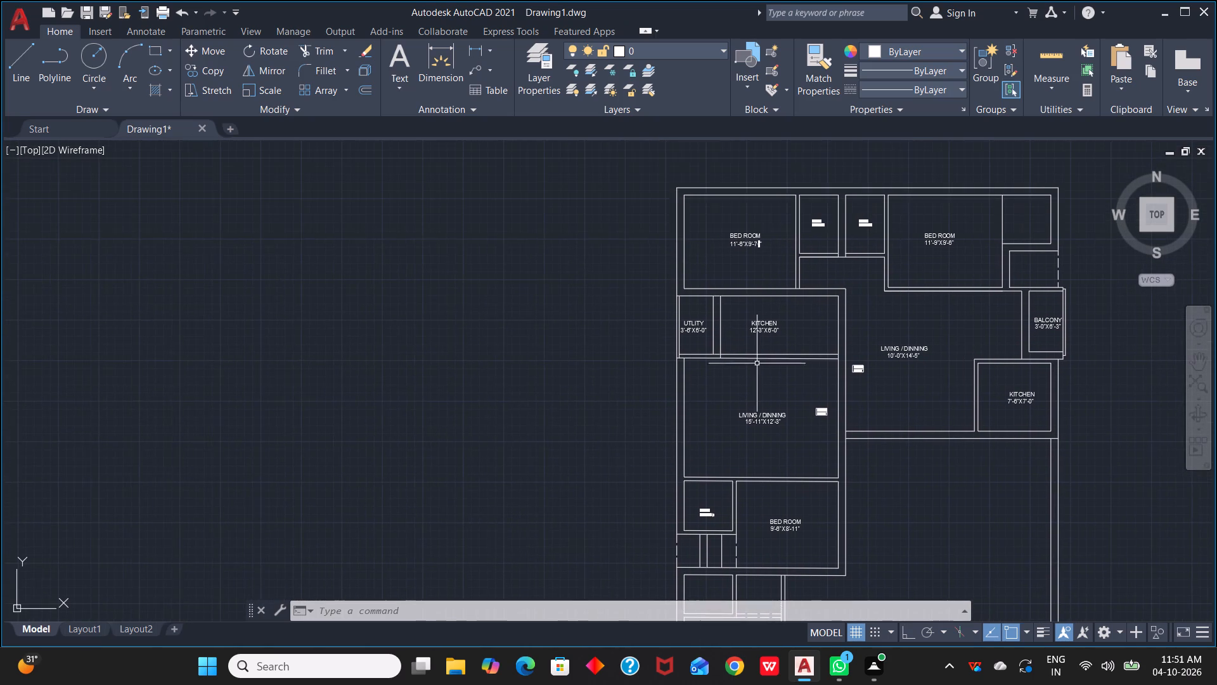
pyautogui.scroll(2, 835, 232)
pyautogui.click(783, 208)
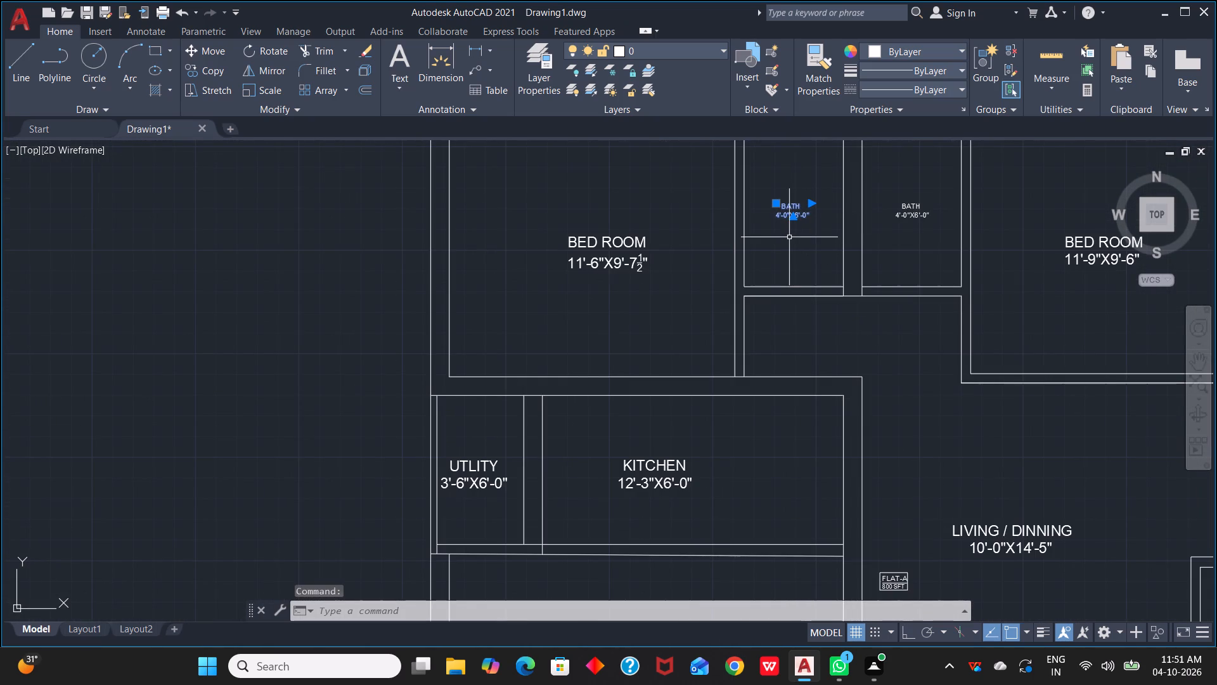
pyautogui.press('c')
pyautogui.write('O')
pyautogui.press('space')
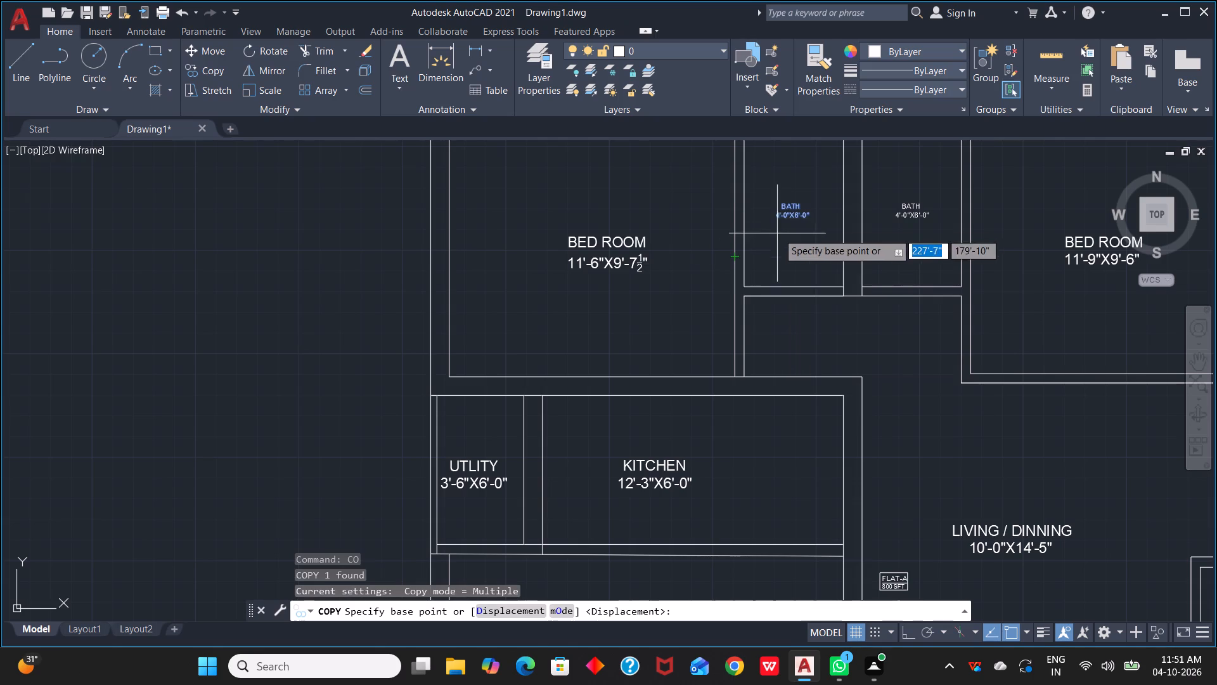
pyautogui.click(784, 205)
pyautogui.scroll(-3, 590, 552)
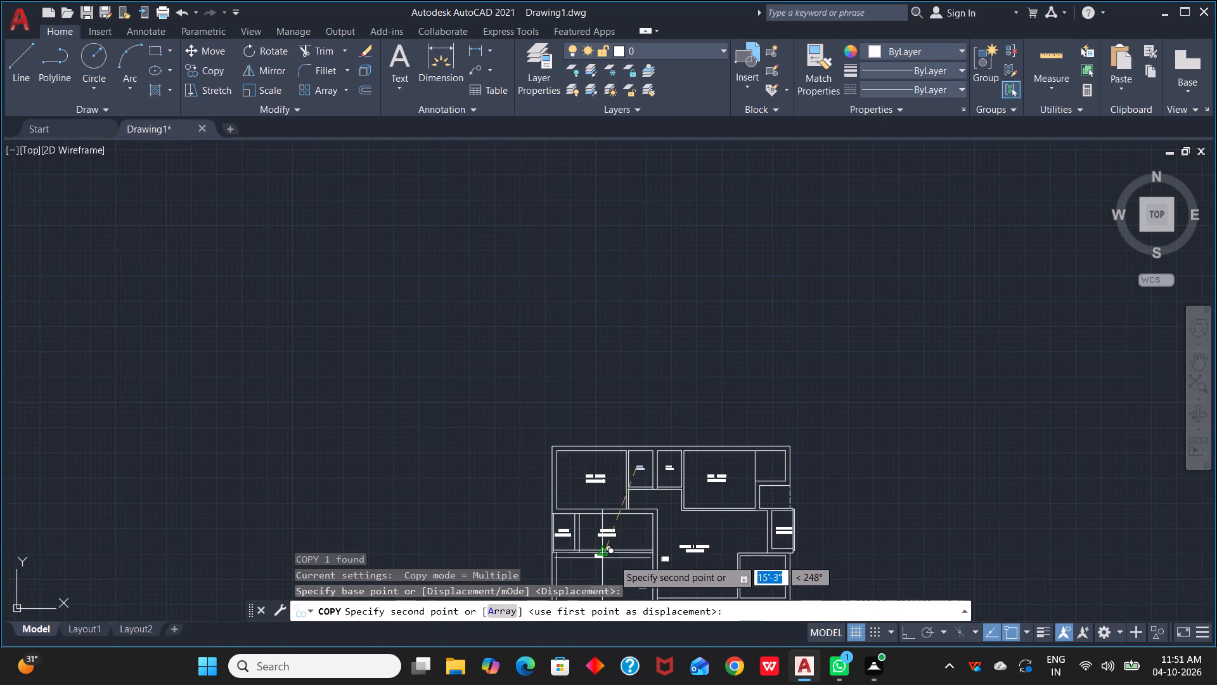
pyautogui.moveTo(647, 558); pyautogui.dragTo(884, 80, button='middle')
pyautogui.scroll(2, 804, 324)
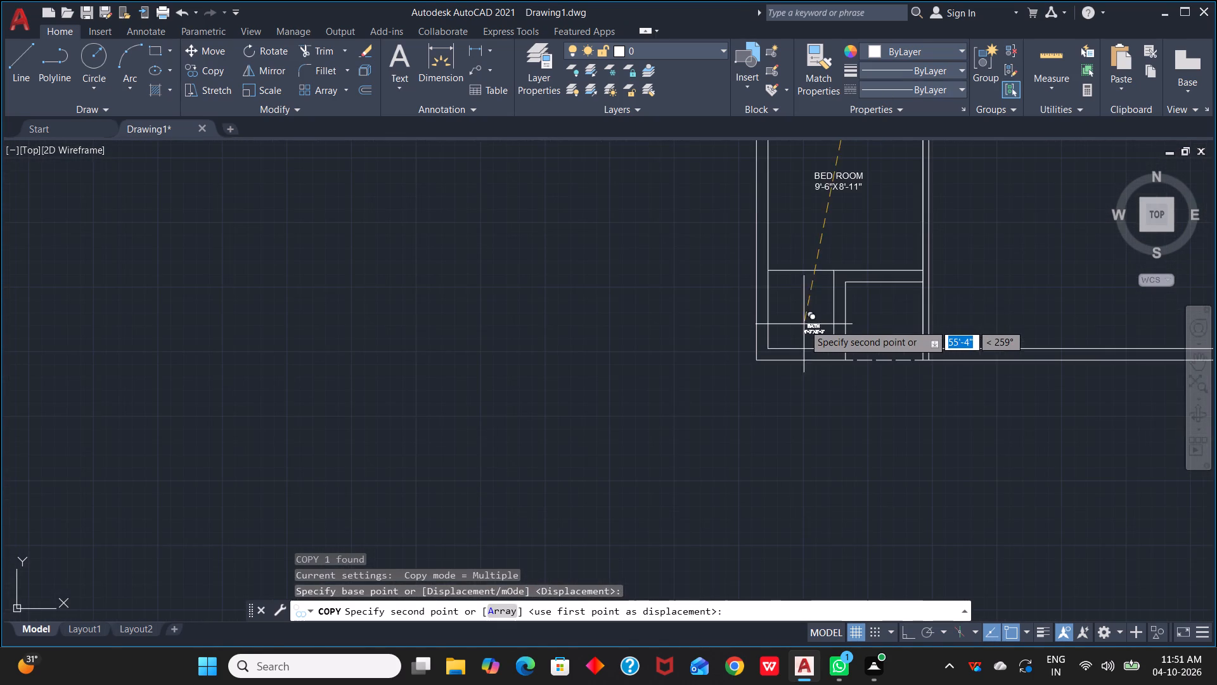
pyautogui.moveTo(797, 192); pyautogui.dragTo(817, 361, button='middle')
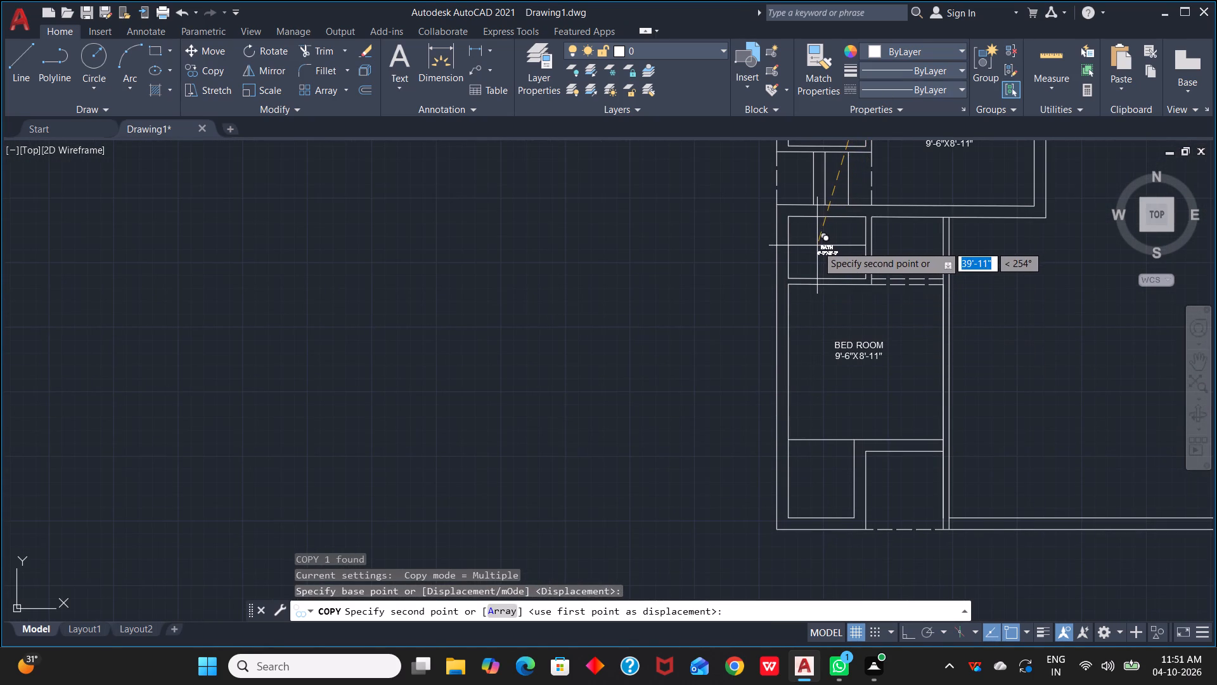
pyautogui.click(816, 245)
pyautogui.press('`')
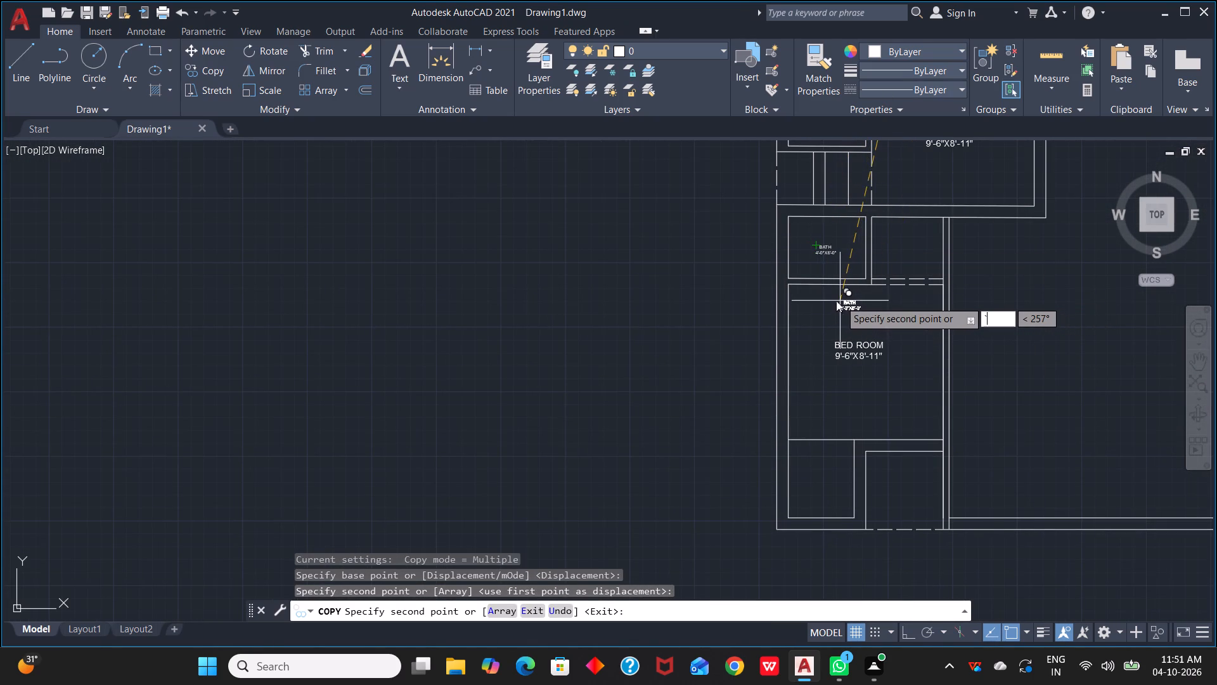
pyautogui.scroll(1, 836, 301)
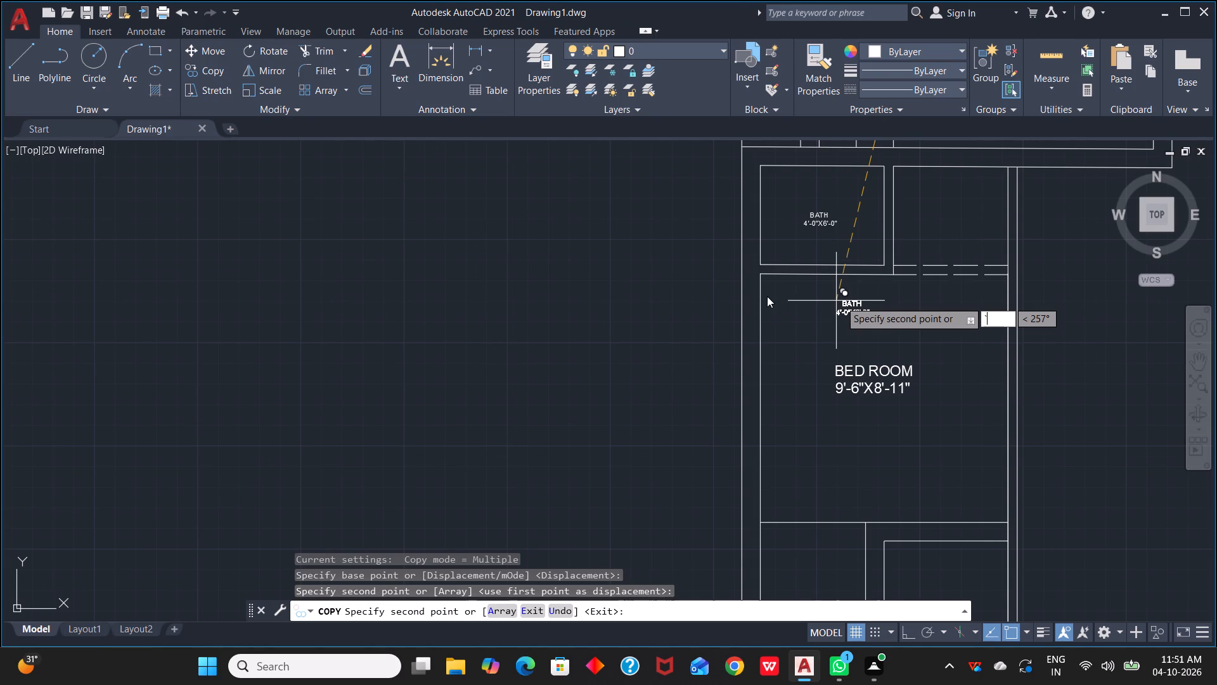
pyautogui.scroll(2, 815, 221)
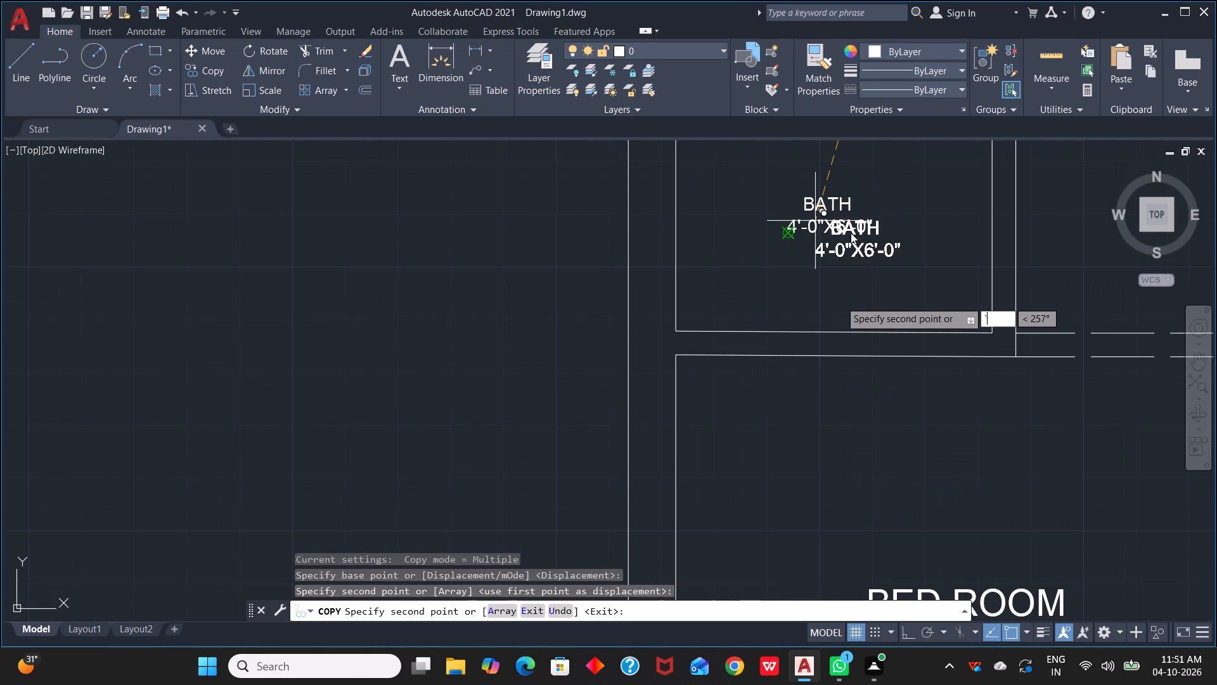
pyautogui.press('Escape')
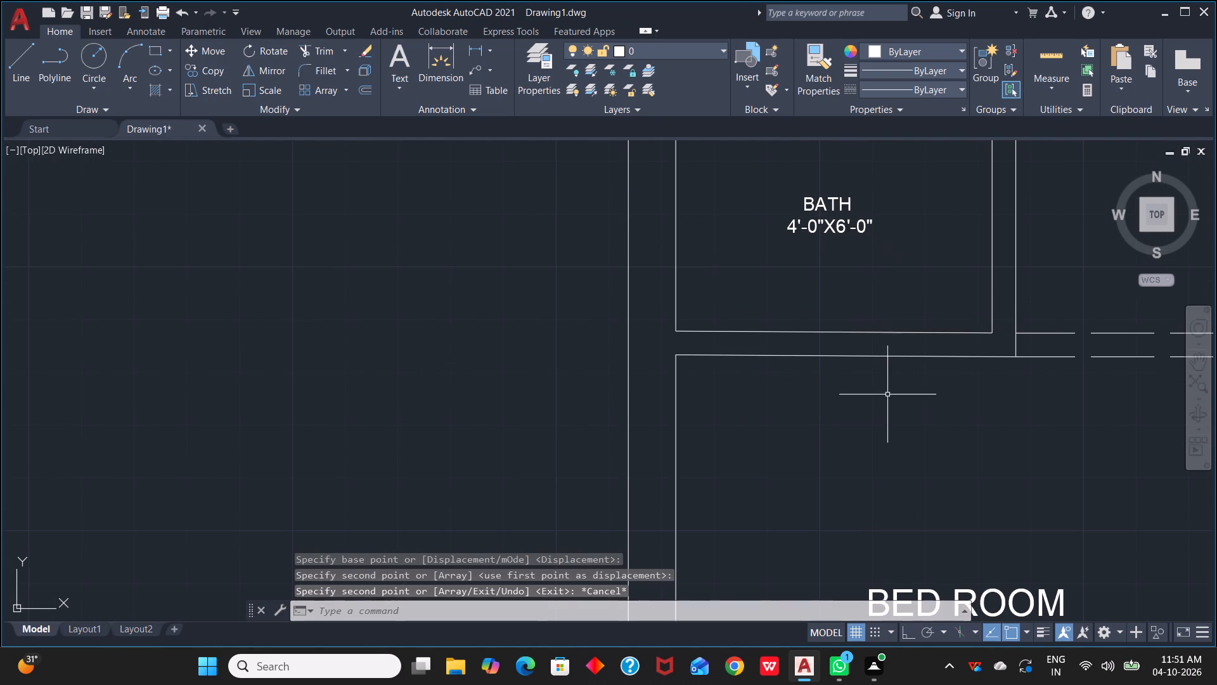
# Change the size in the copied BATH label above the lower flat's bedroom to 7'-0"X4'-0".
pyautogui.scroll(-2, 888, 420)
pyautogui.scroll(2, 842, 373)
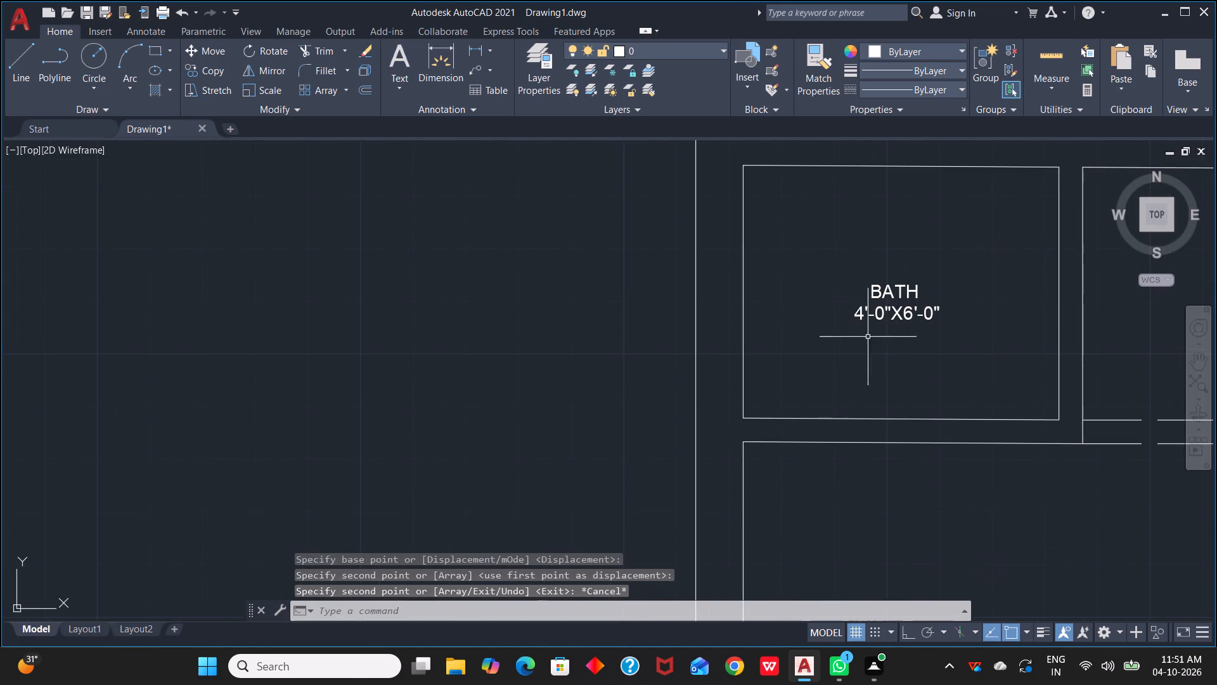
pyautogui.click(890, 313)
pyautogui.rightClick(889, 313)
pyautogui.click(935, 266)
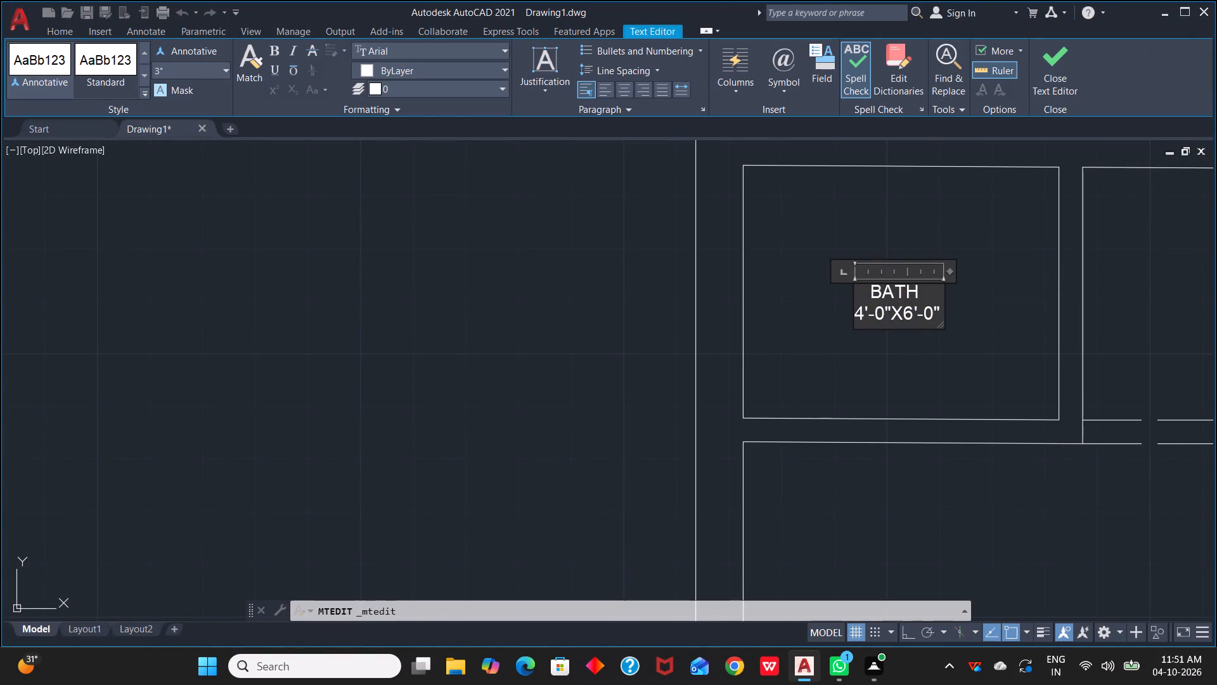
pyautogui.click(912, 313)
pyautogui.press('BackSpace')
pyautogui.press('4')
pyautogui.press('Left')
pyautogui.press('Left')
pyautogui.press('Left')
pyautogui.press('Left')
pyautogui.press('Left')
pyautogui.press('Left')
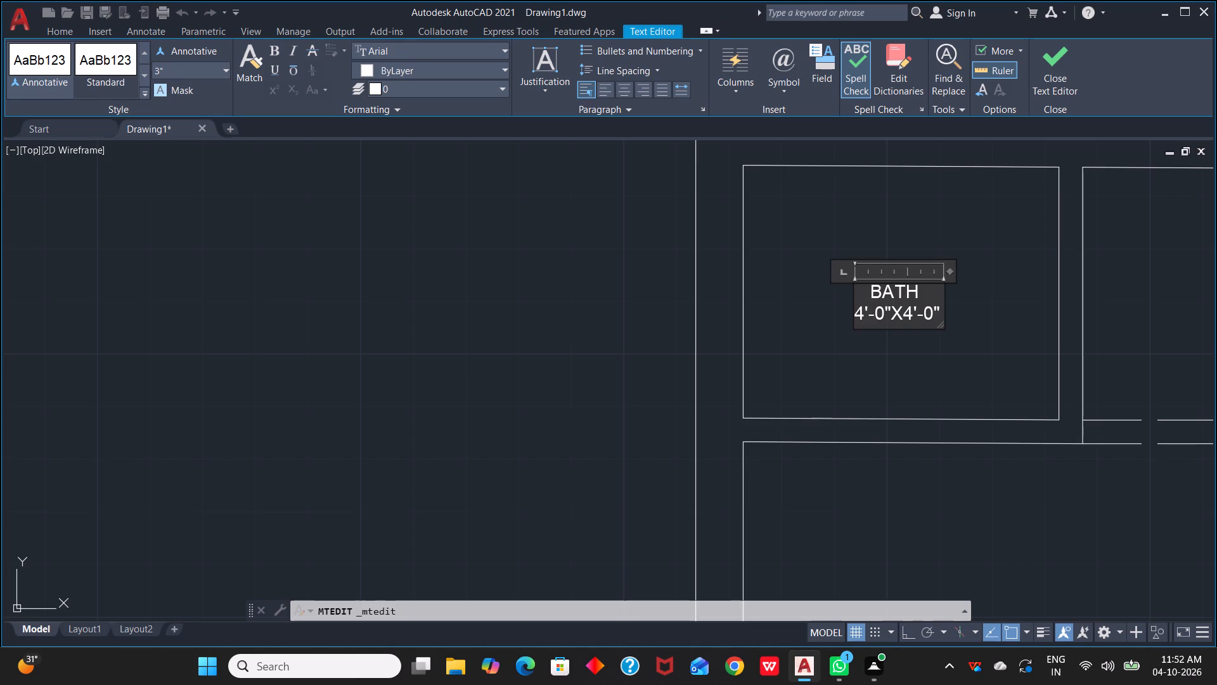
pyautogui.press('BackSpace')
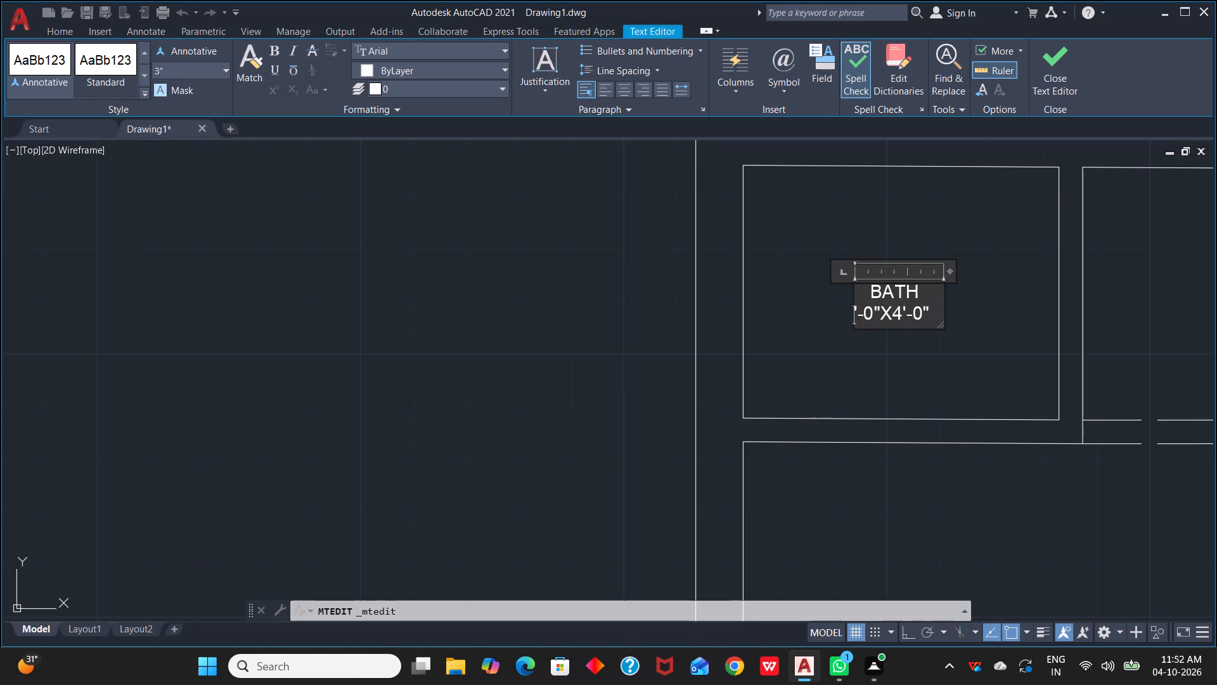
pyautogui.press('7')
pyautogui.click(934, 348)
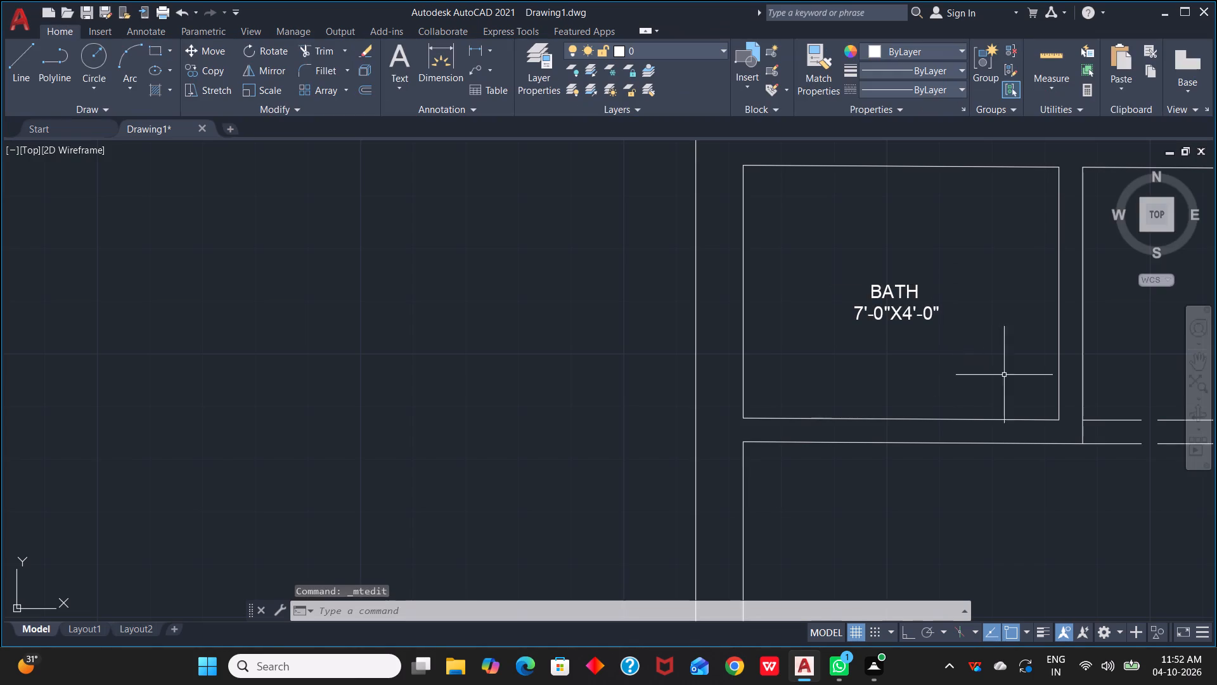
# Change the size in the lower flat's BED ROOM label to 10'-9"X10'-11".
pyautogui.scroll(-2, 1051, 408)
pyautogui.moveTo(1079, 559); pyautogui.dragTo(986, 472, button='middle')
pyautogui.scroll(2, 986, 471)
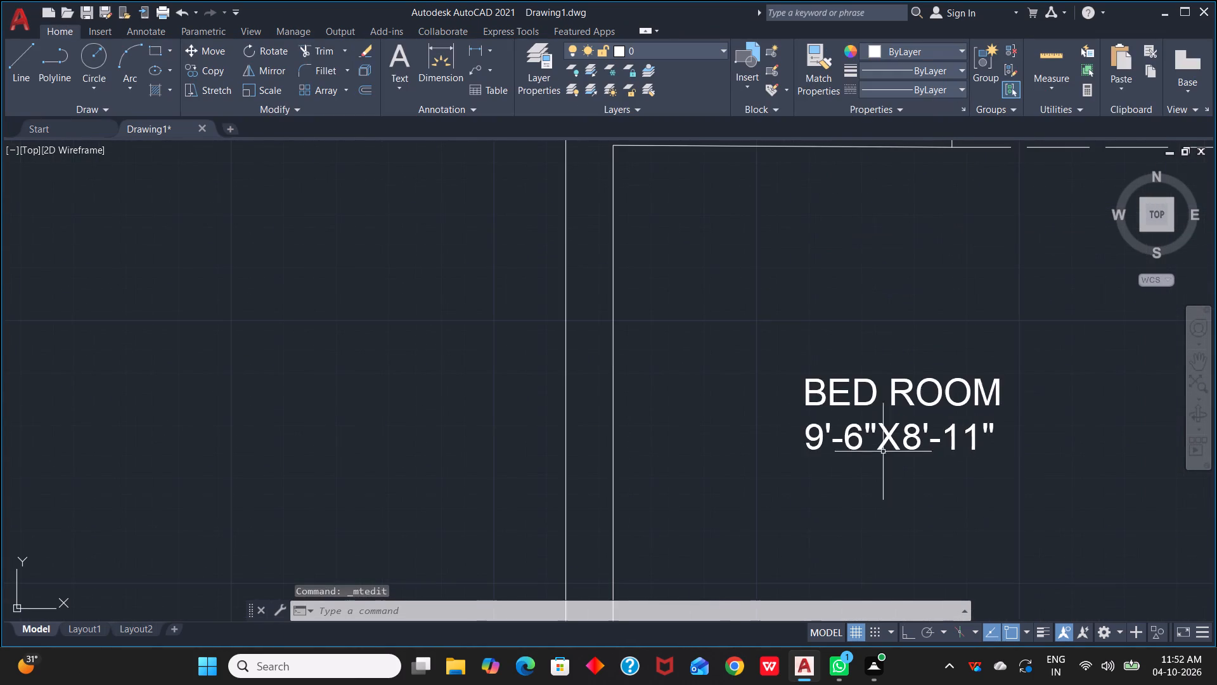
pyautogui.click(798, 356)
pyautogui.click(1062, 474)
pyautogui.rightClick(1040, 483)
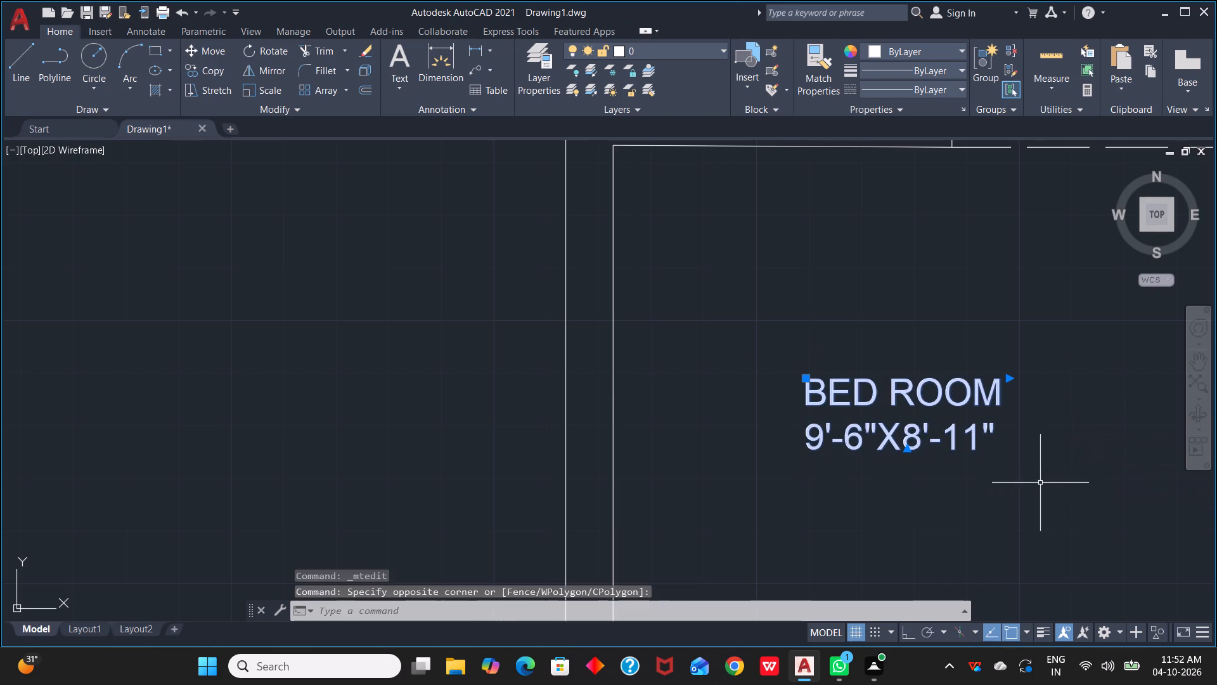
pyautogui.click(1093, 101)
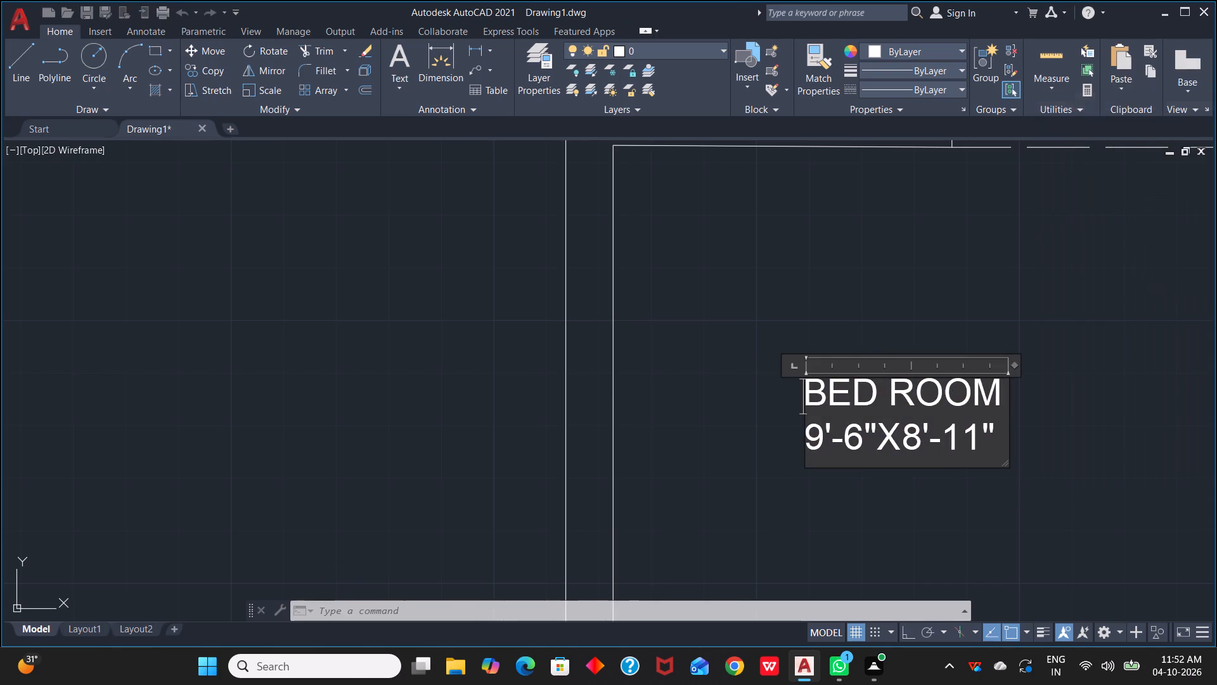
pyautogui.click(862, 441)
pyautogui.press('BackSpace')
pyautogui.press('9')
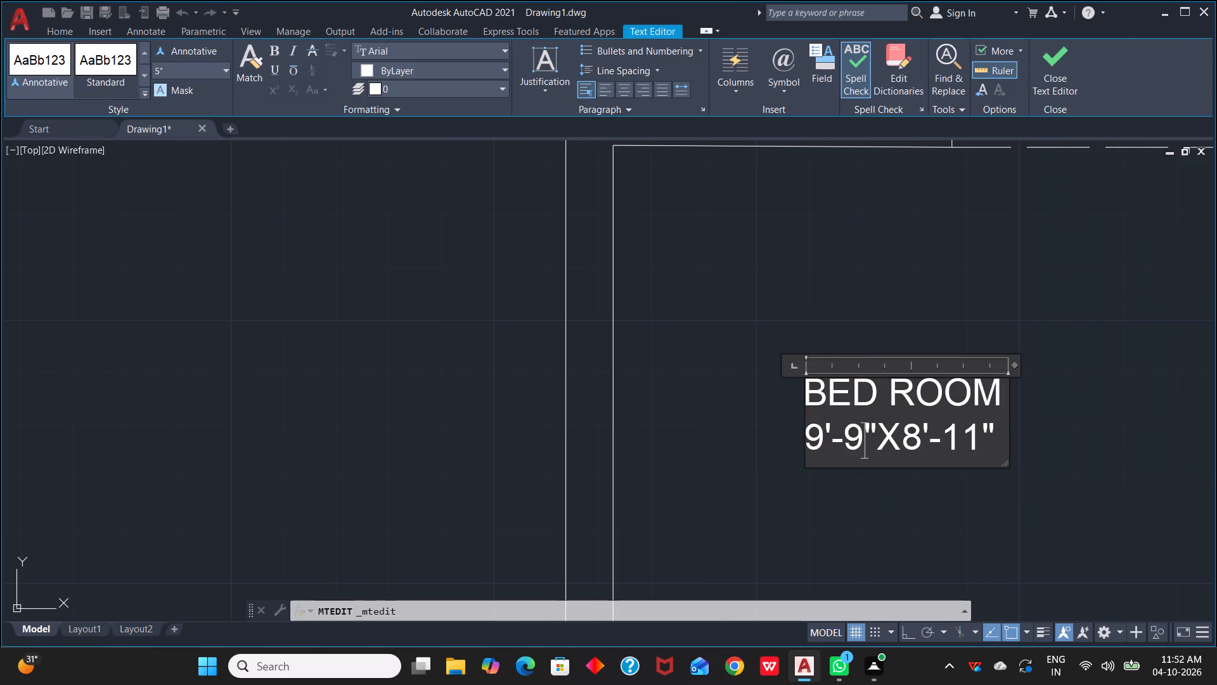
pyautogui.click(826, 441)
pyautogui.press('BackSpace')
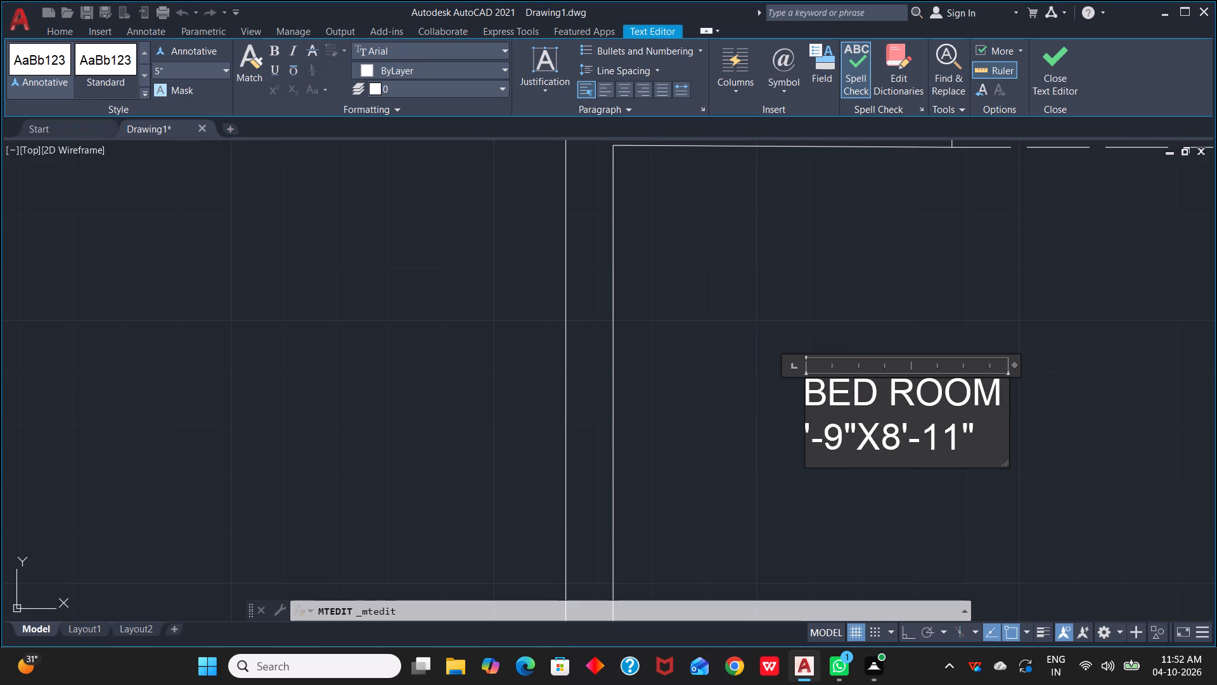
pyautogui.write('10')
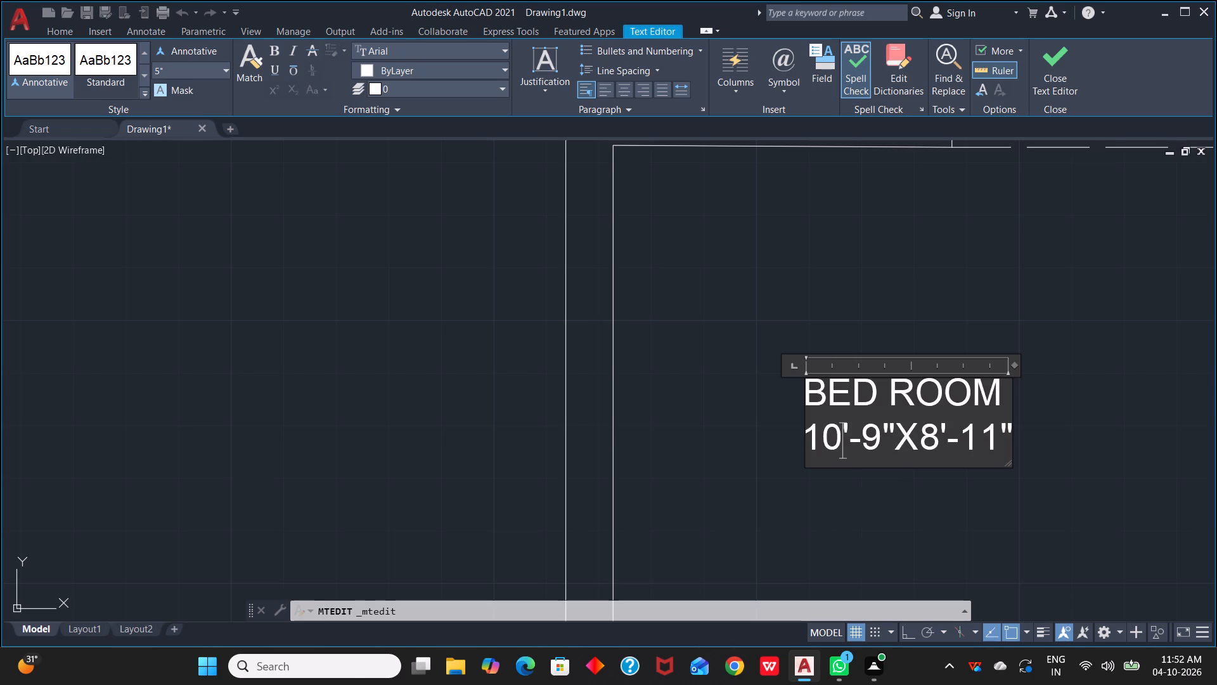
pyautogui.click(934, 431)
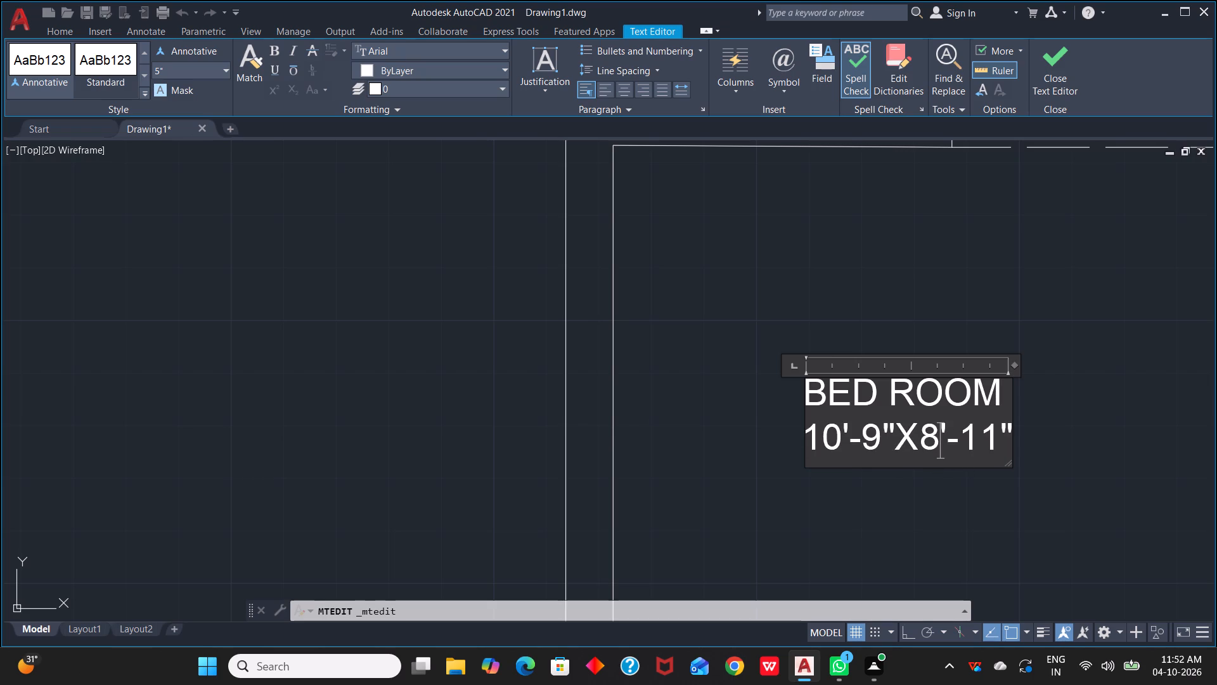
pyautogui.press('BackSpace')
pyautogui.write('10')
pyautogui.rightClick(946, 450)
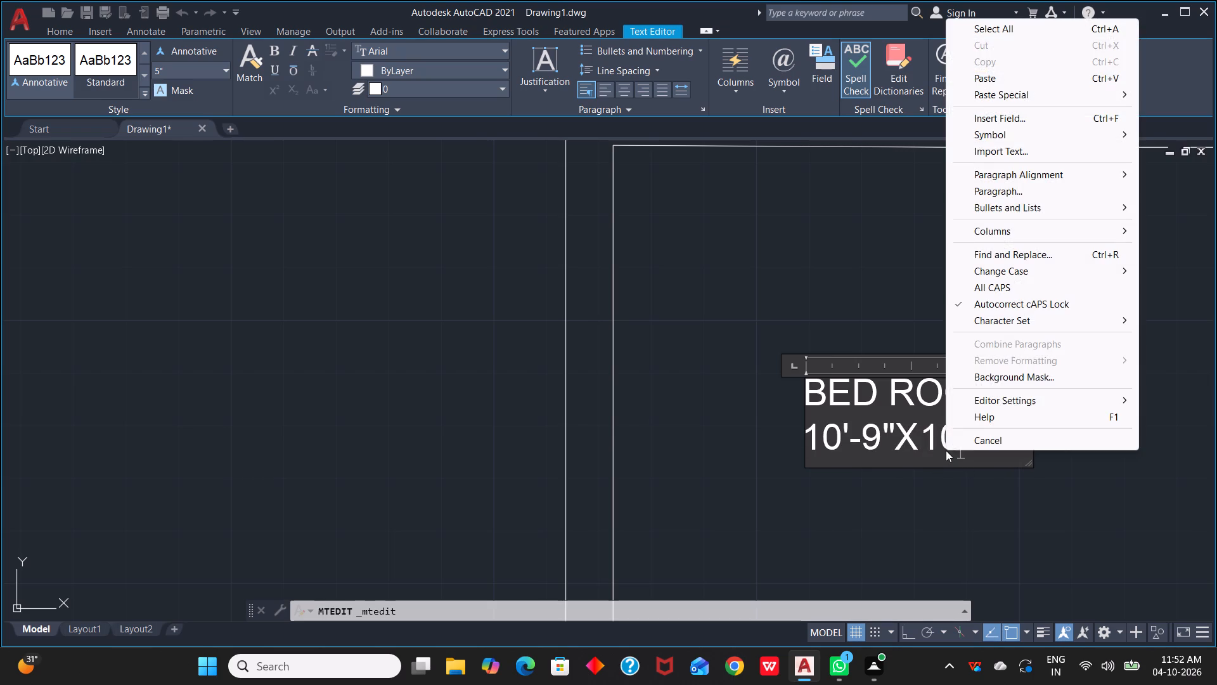
pyautogui.click(943, 515)
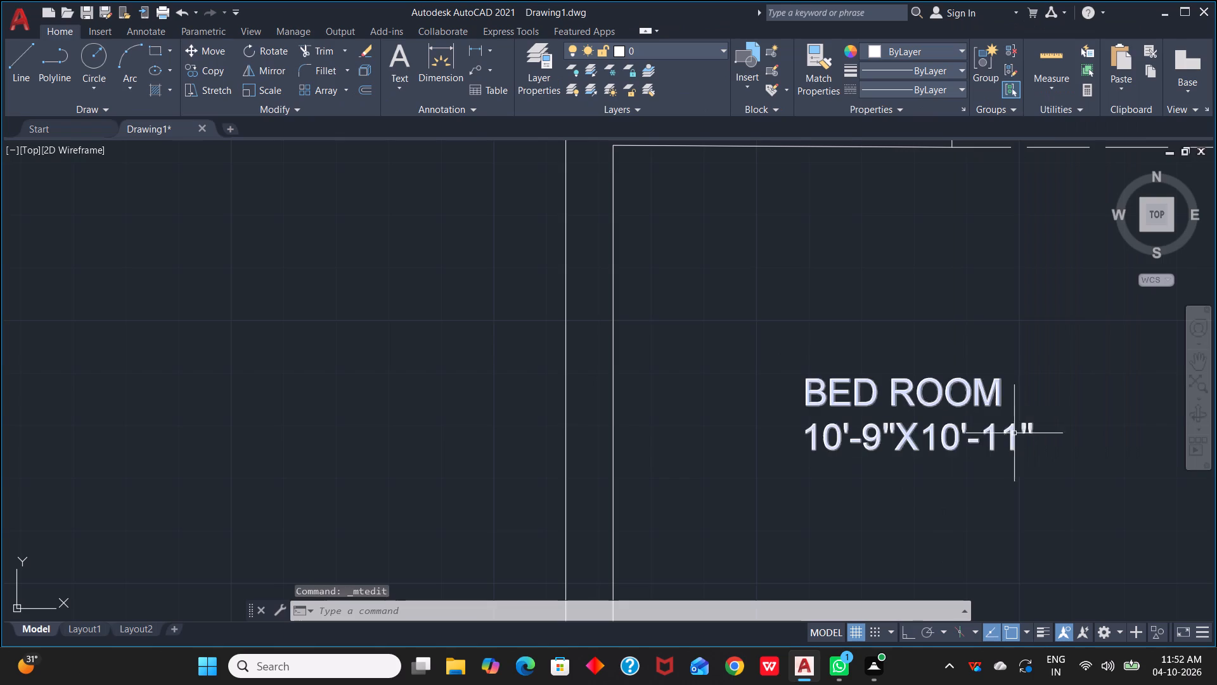
# Correct the second dimension of the lower flat's BED ROOM label to 10'-0".
pyautogui.click(1004, 441)
pyautogui.rightClick(1004, 441)
pyautogui.click(830, 403)
pyautogui.rightClick(830, 403)
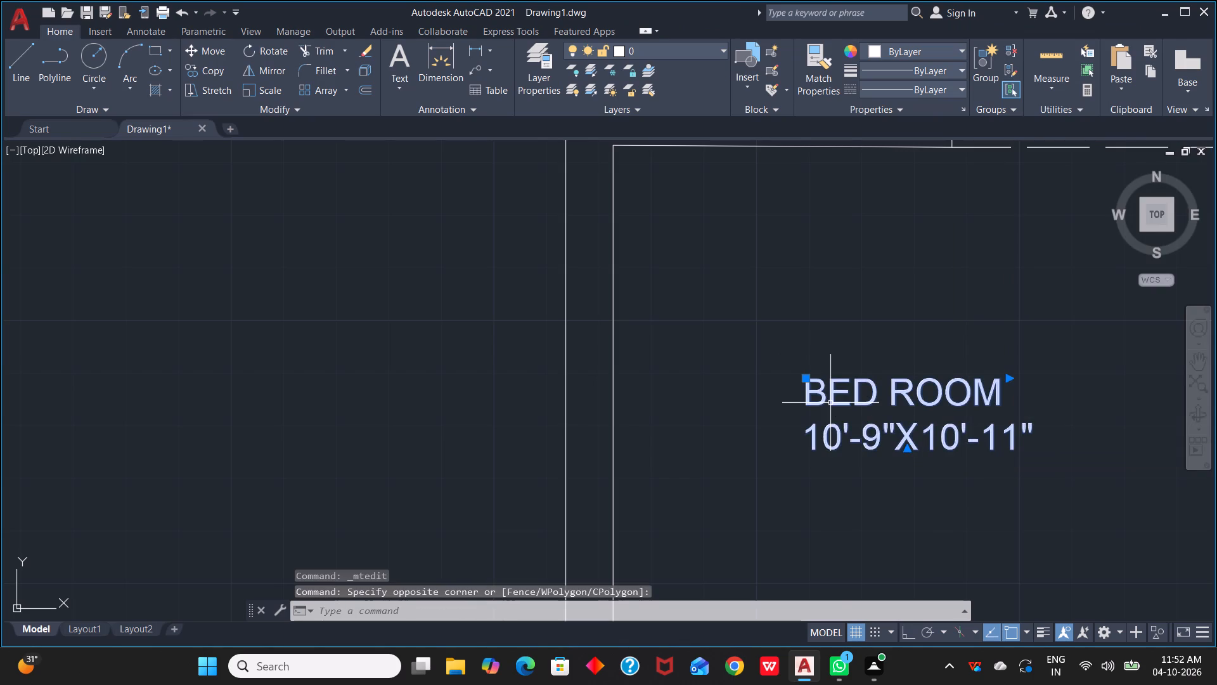
pyautogui.click(916, 263)
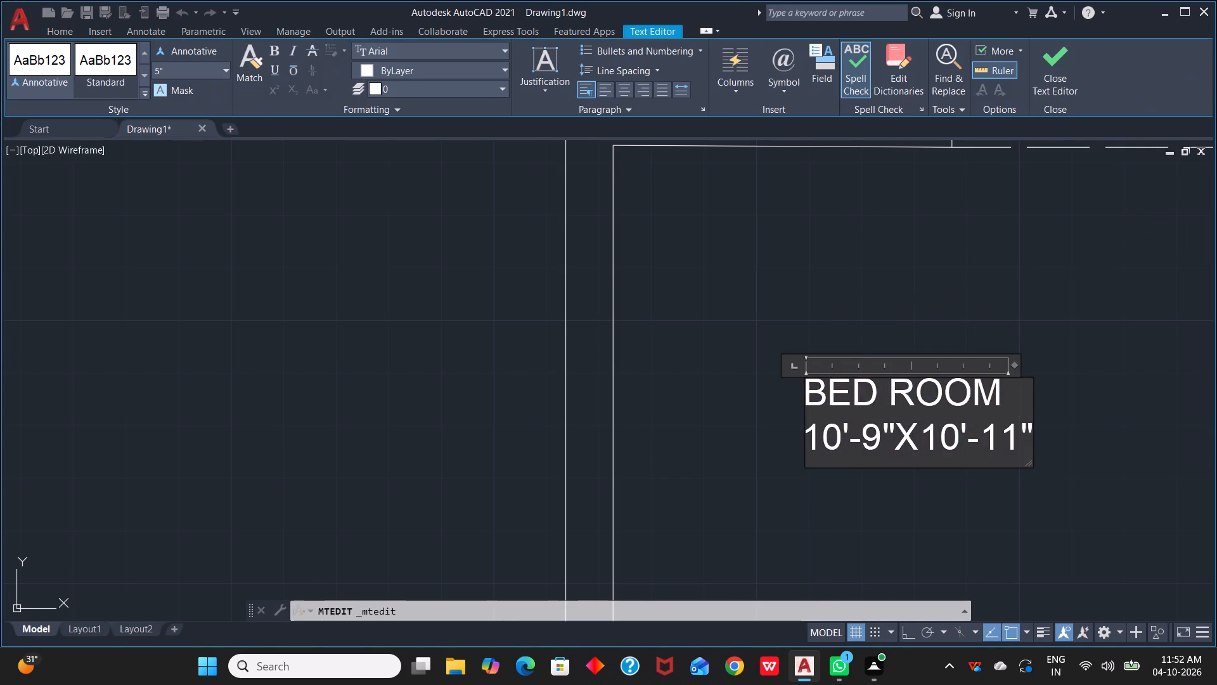
pyautogui.click(1017, 443)
pyautogui.press('BackSpace')
pyautogui.press('BackSpace')
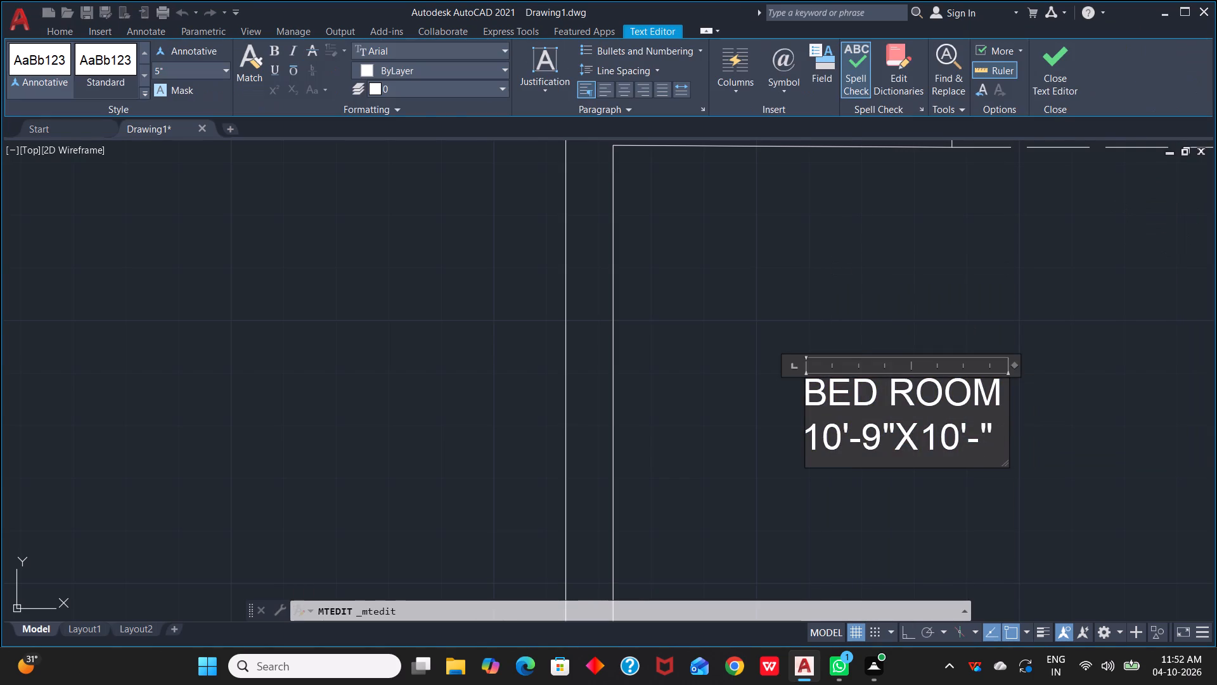
pyautogui.press('0')
pyautogui.click(1041, 500)
# Offset the outer line of the lower bedroom's long vertical partition 10'-6" into the large empty room to its right.
pyautogui.scroll(-2, 1041, 500)
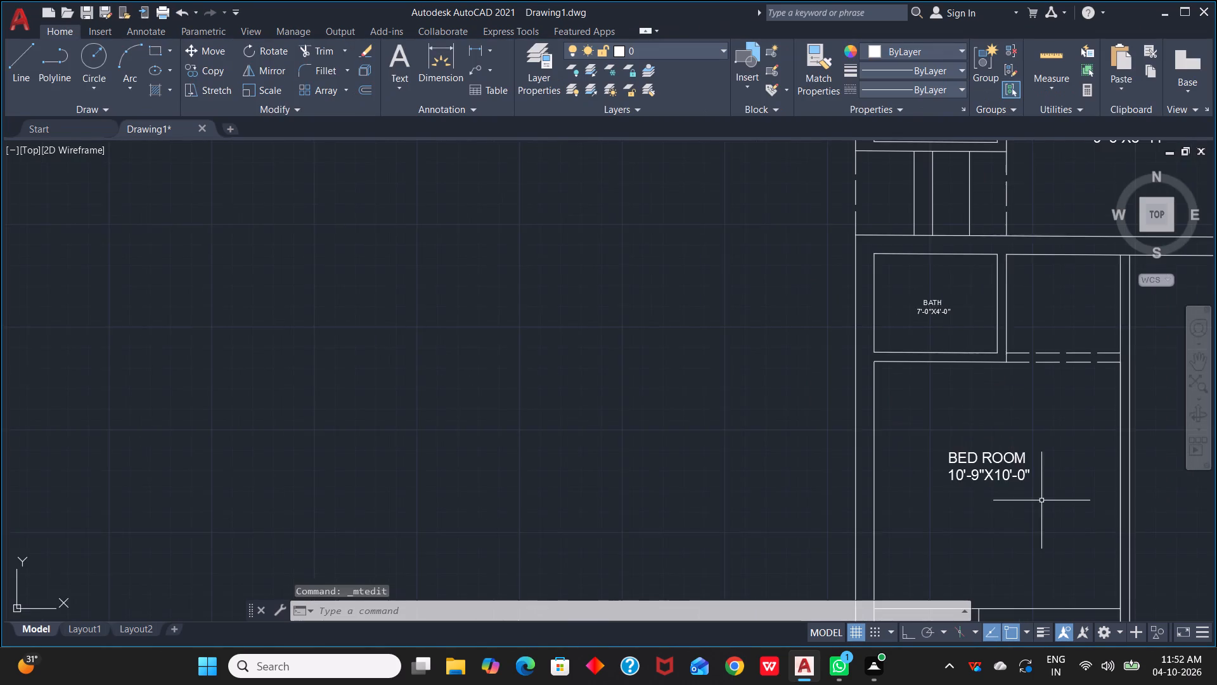
pyautogui.scroll(-1, 1041, 500)
pyautogui.moveTo(1042, 535); pyautogui.dragTo(982, 420, button='middle')
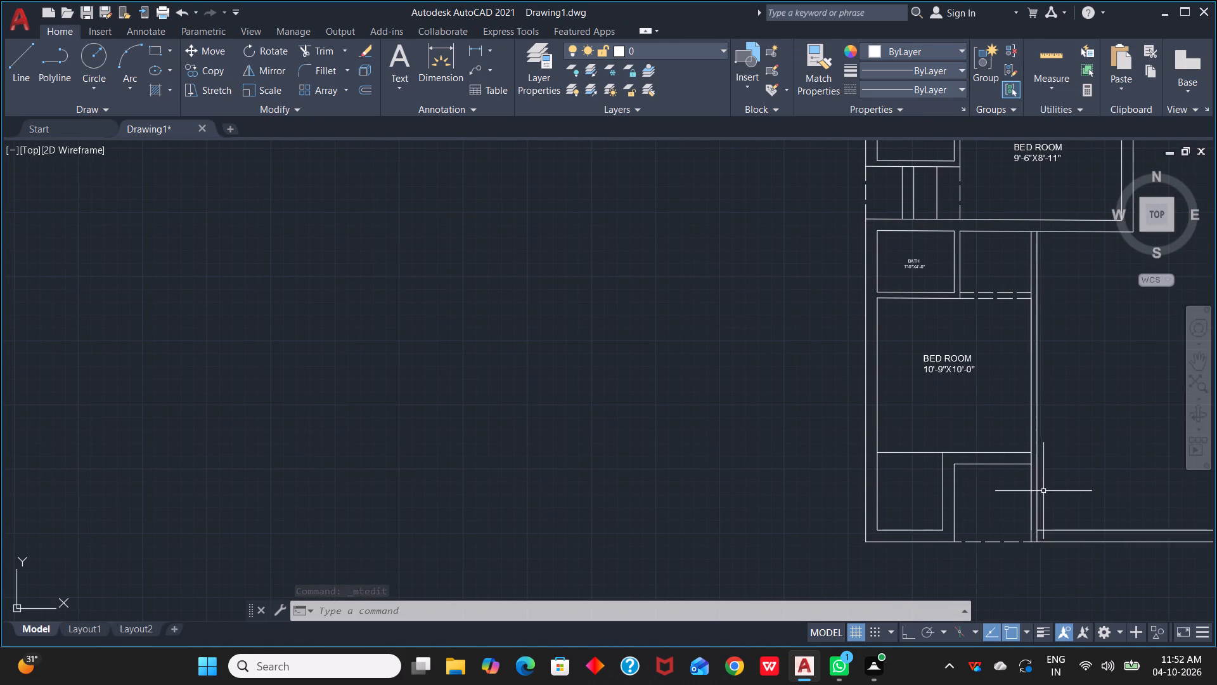
pyautogui.scroll(-1, 1077, 405)
pyautogui.moveTo(1104, 410); pyautogui.dragTo(998, 428, button='middle')
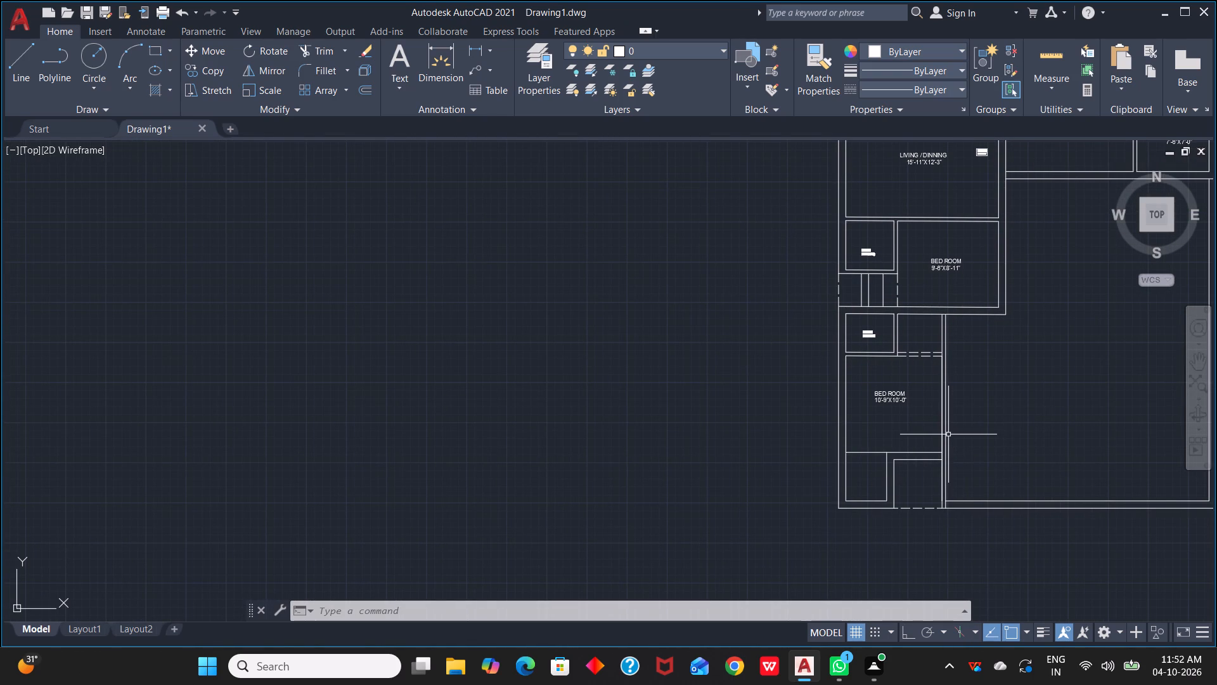
pyautogui.write('O')
pyautogui.press('space')
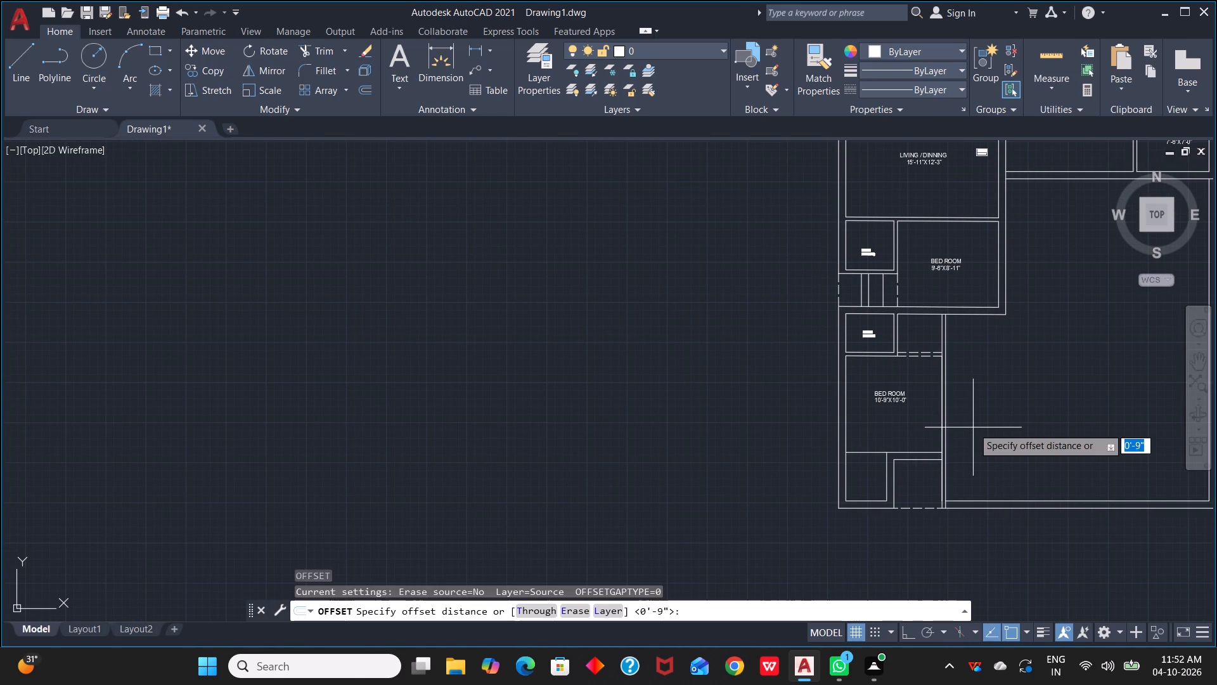
pyautogui.click(948, 416)
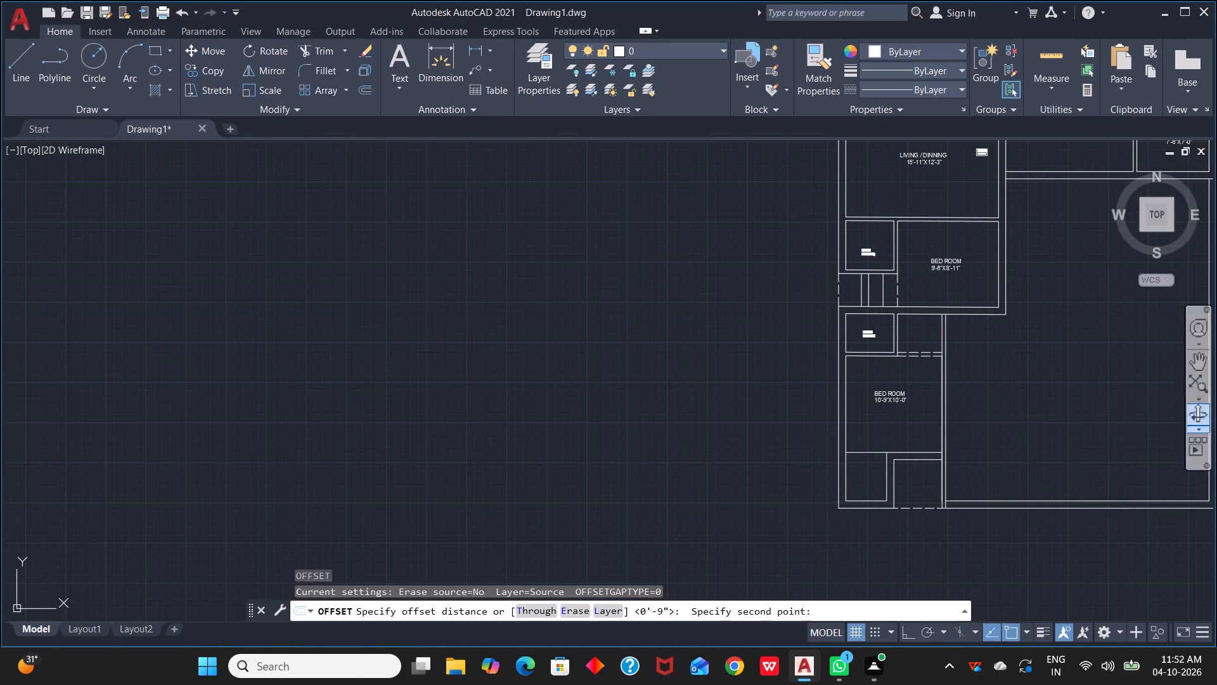
pyautogui.scroll(-1, 1121, 382)
pyautogui.moveTo(1121, 382); pyautogui.dragTo(948, 411, button='middle')
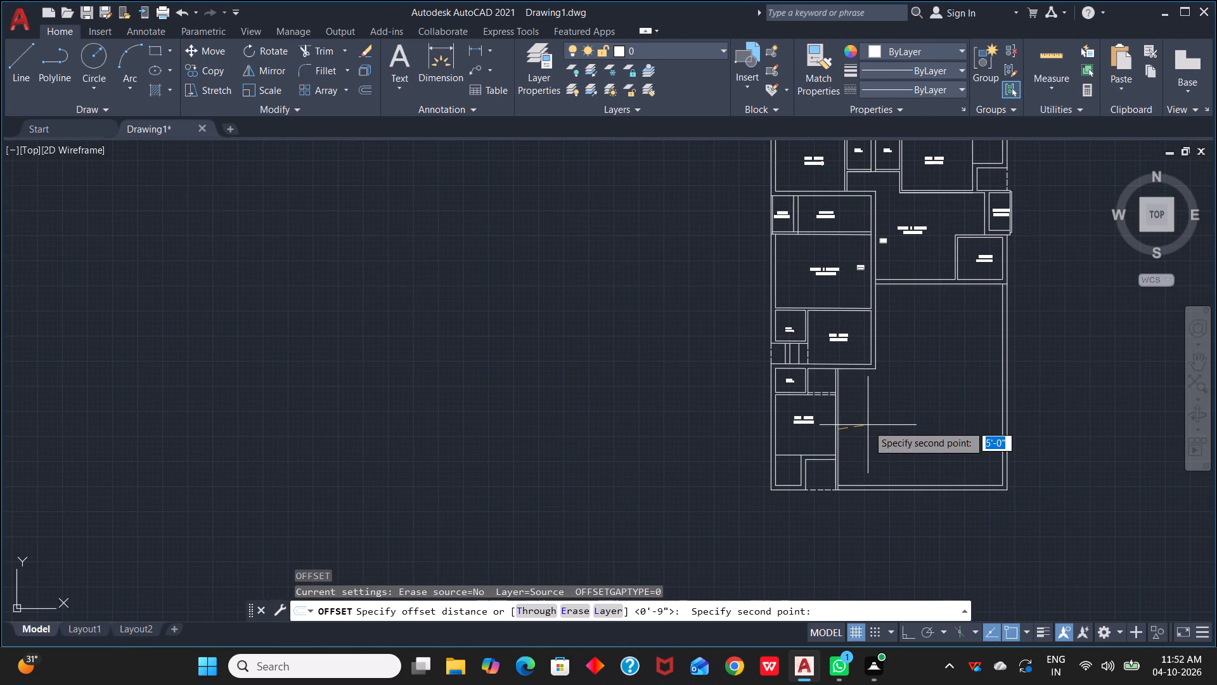
pyautogui.write('10')
pyautogui.press("'")
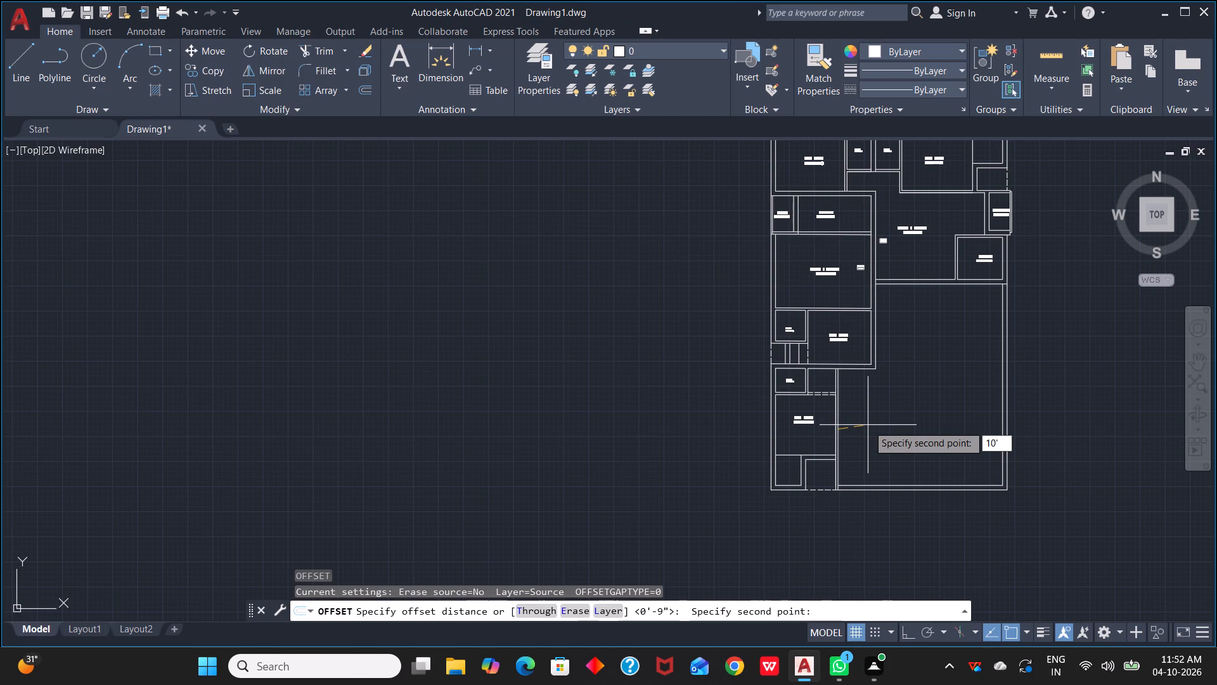
pyautogui.write('6"')
pyautogui.press('Return')
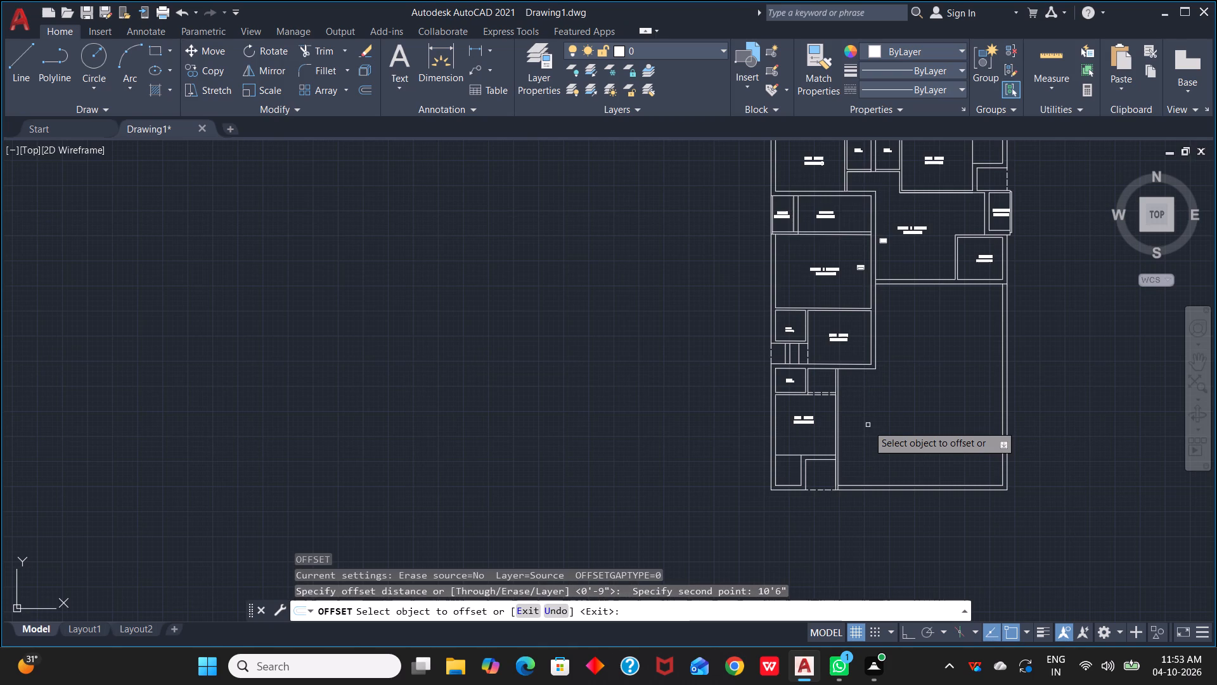
pyautogui.scroll(3, 858, 426)
pyautogui.click(775, 456)
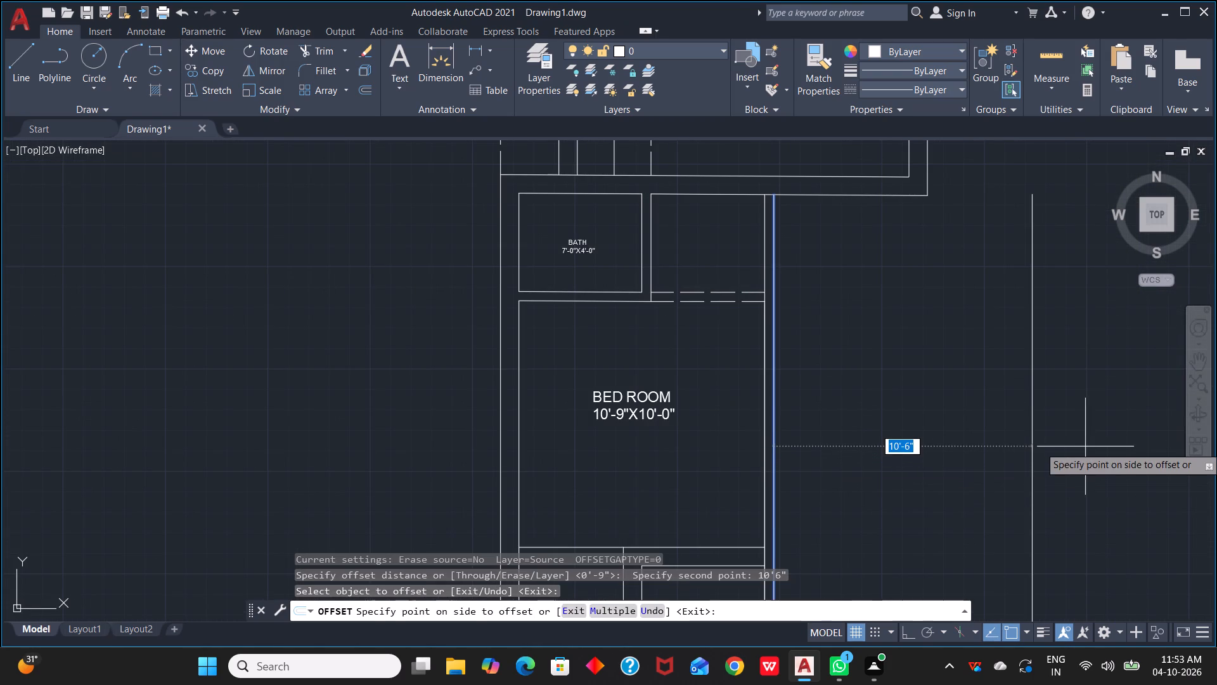
pyautogui.click(1085, 447)
pyautogui.scroll(-2, 1085, 447)
pyautogui.moveTo(1085, 447); pyautogui.dragTo(984, 452, button='middle')
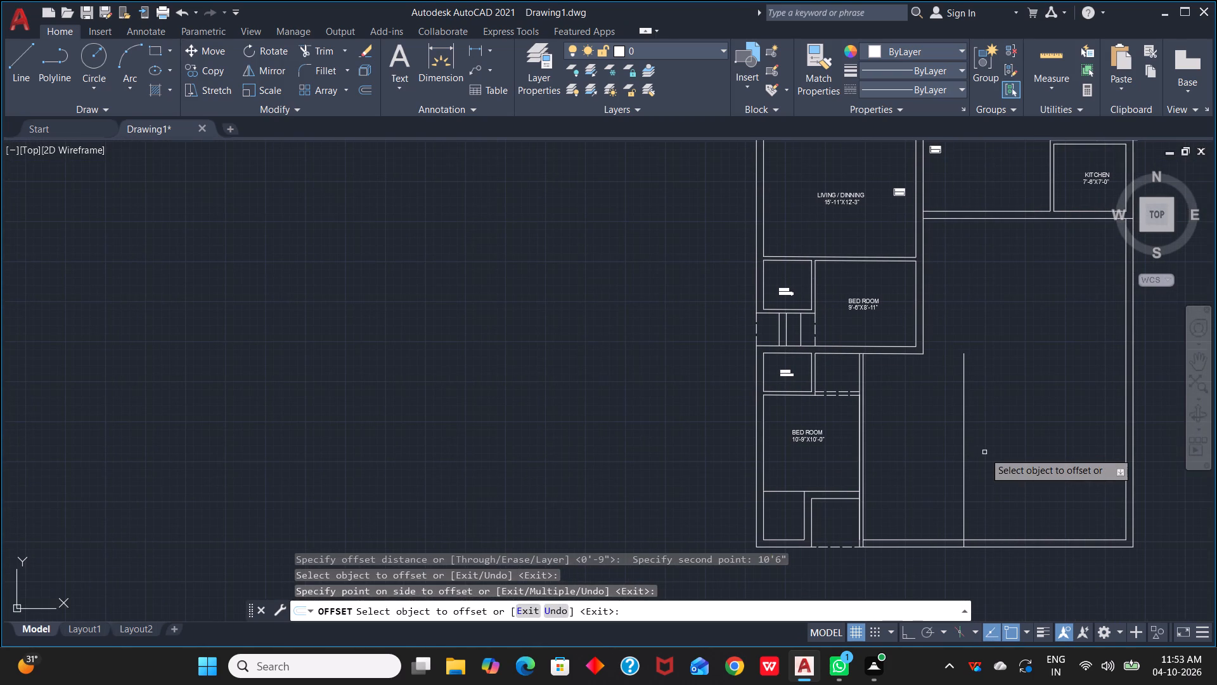
# Extend the new vertical line up through both faces of the horizontal wall below the kitchen.
pyautogui.write('EXB')
pyautogui.press('space')
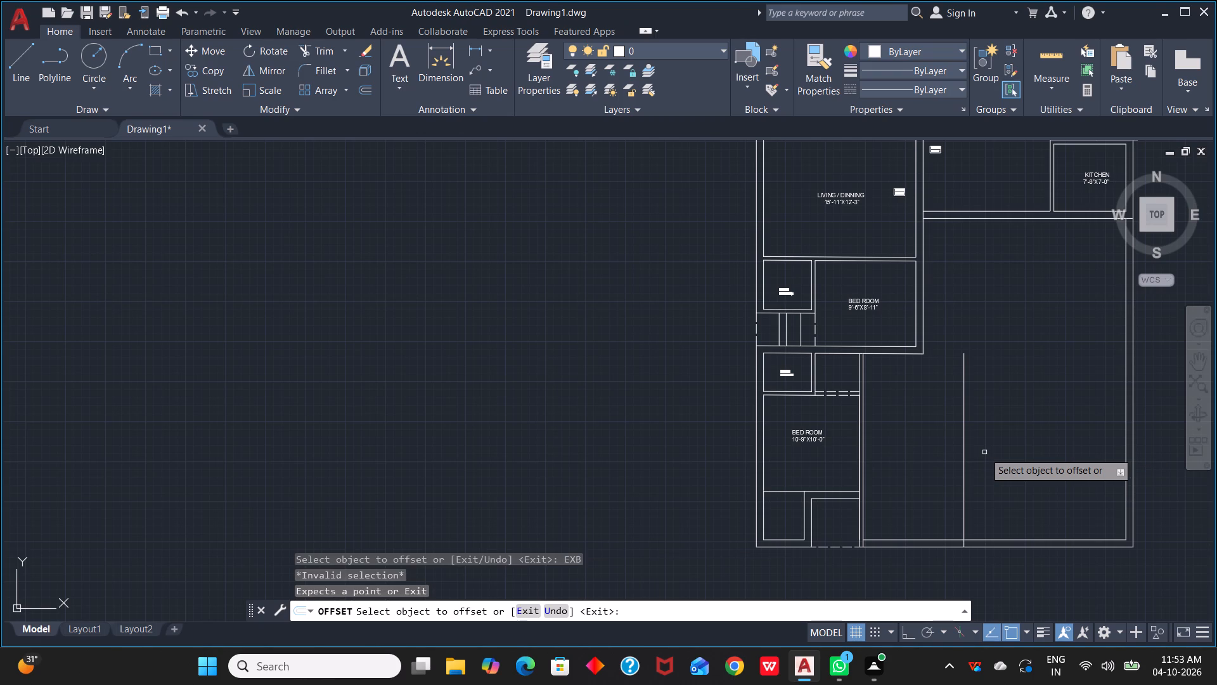
pyautogui.press('Escape')
pyautogui.press('`')
pyautogui.write('EC')
pyautogui.press('BackSpace')
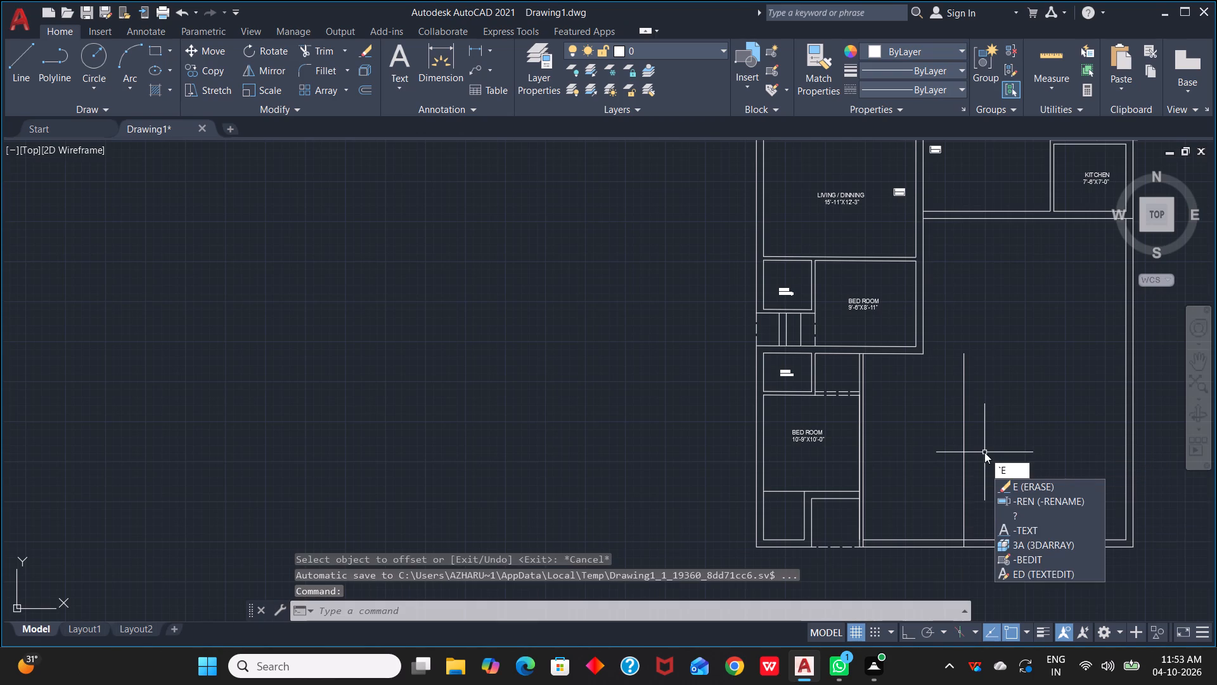
pyautogui.press('BackSpace')
pyautogui.press('BackSpace')
pyautogui.write('EX')
pyautogui.press('space')
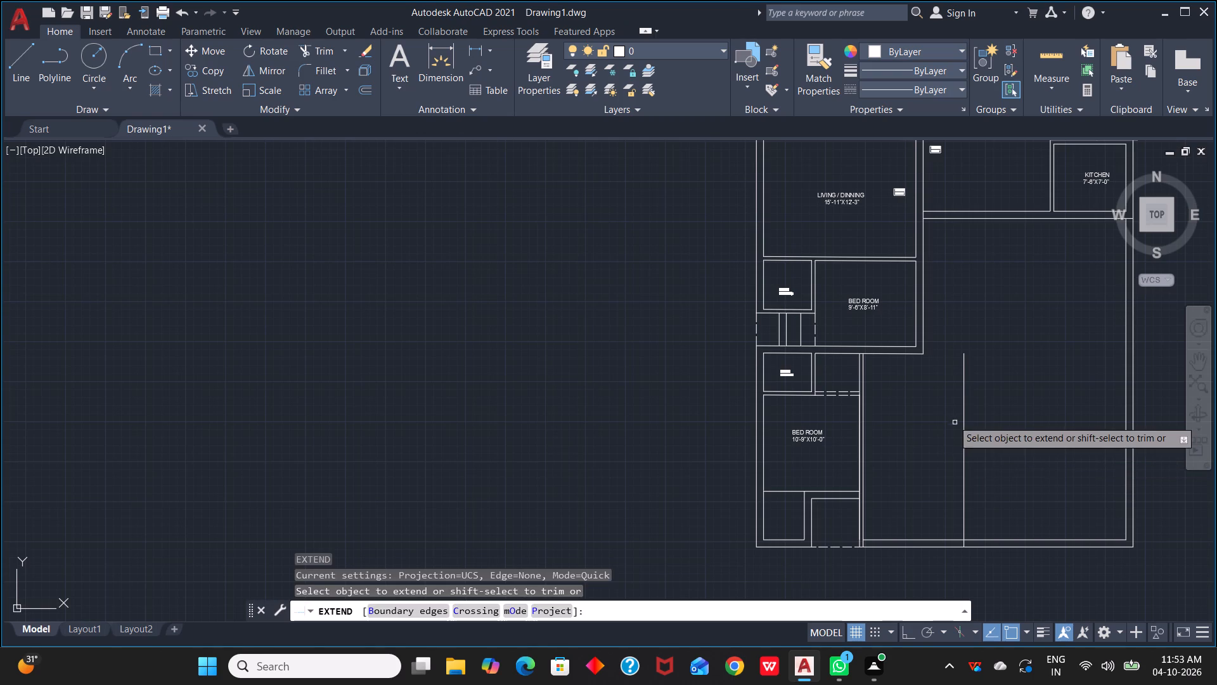
pyautogui.click(963, 408)
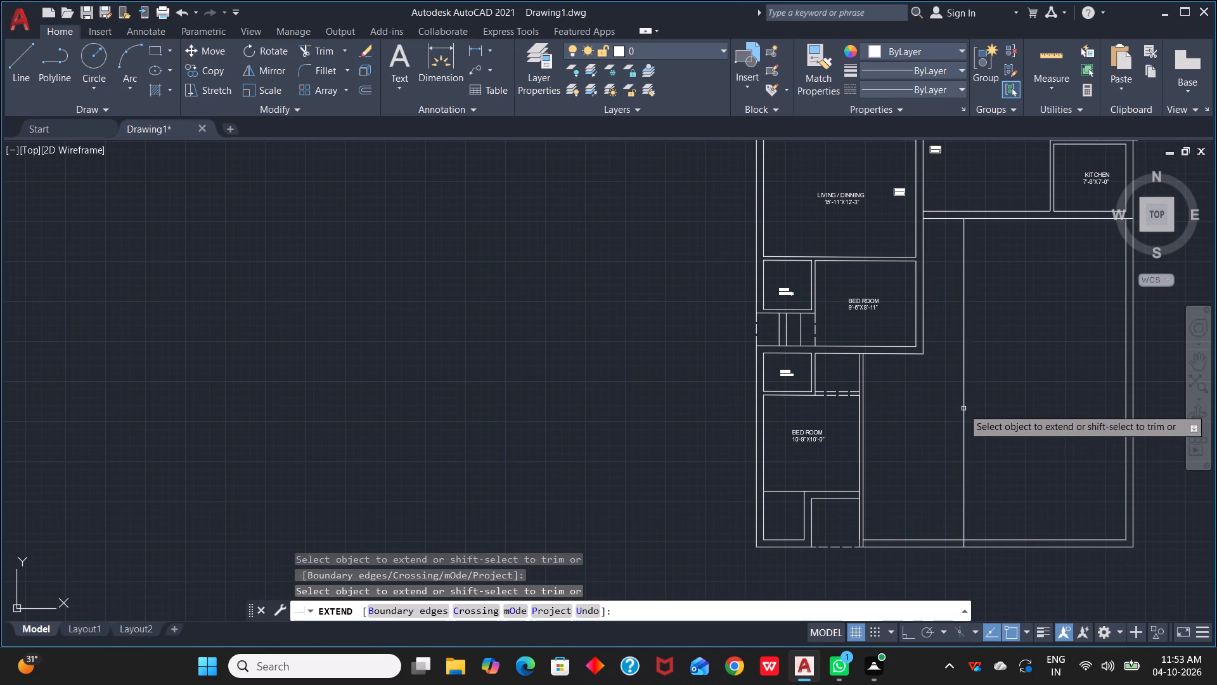
pyautogui.click(963, 237)
pyautogui.press('Escape')
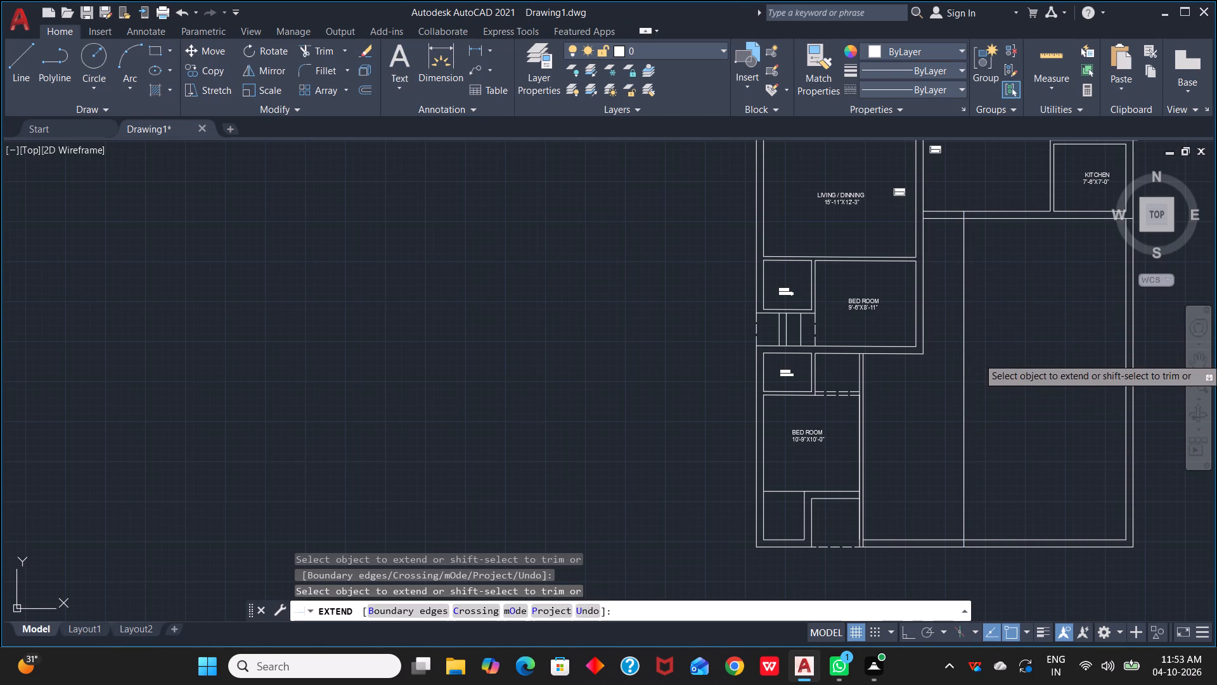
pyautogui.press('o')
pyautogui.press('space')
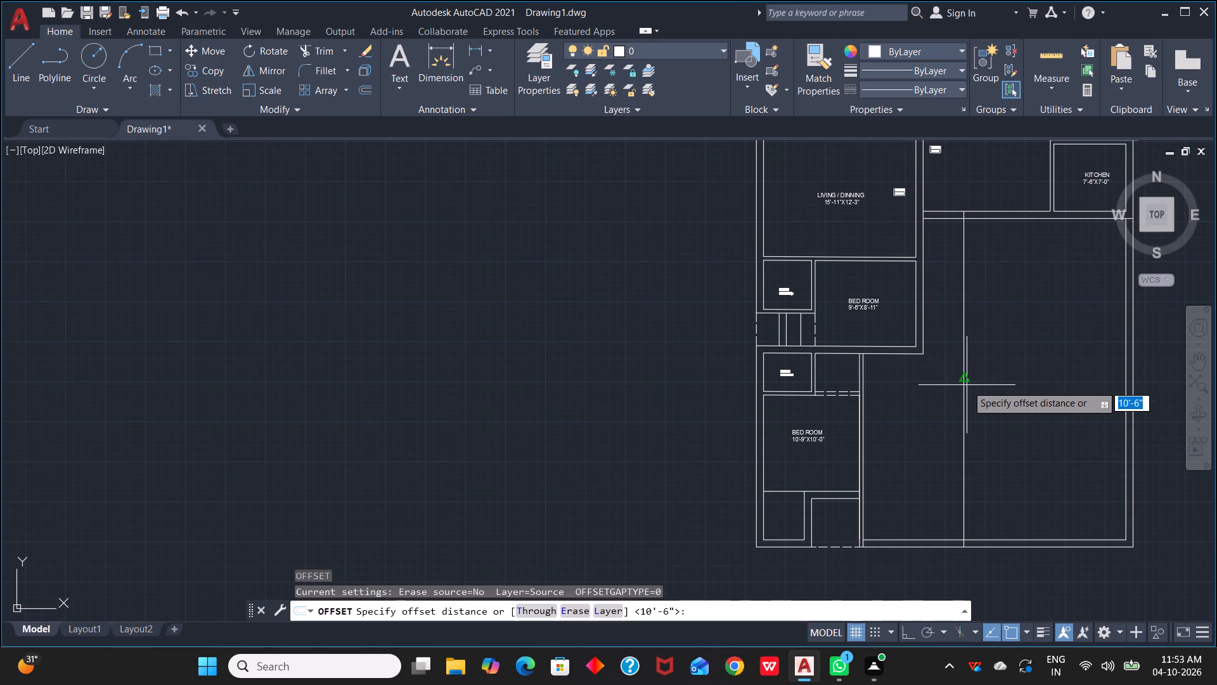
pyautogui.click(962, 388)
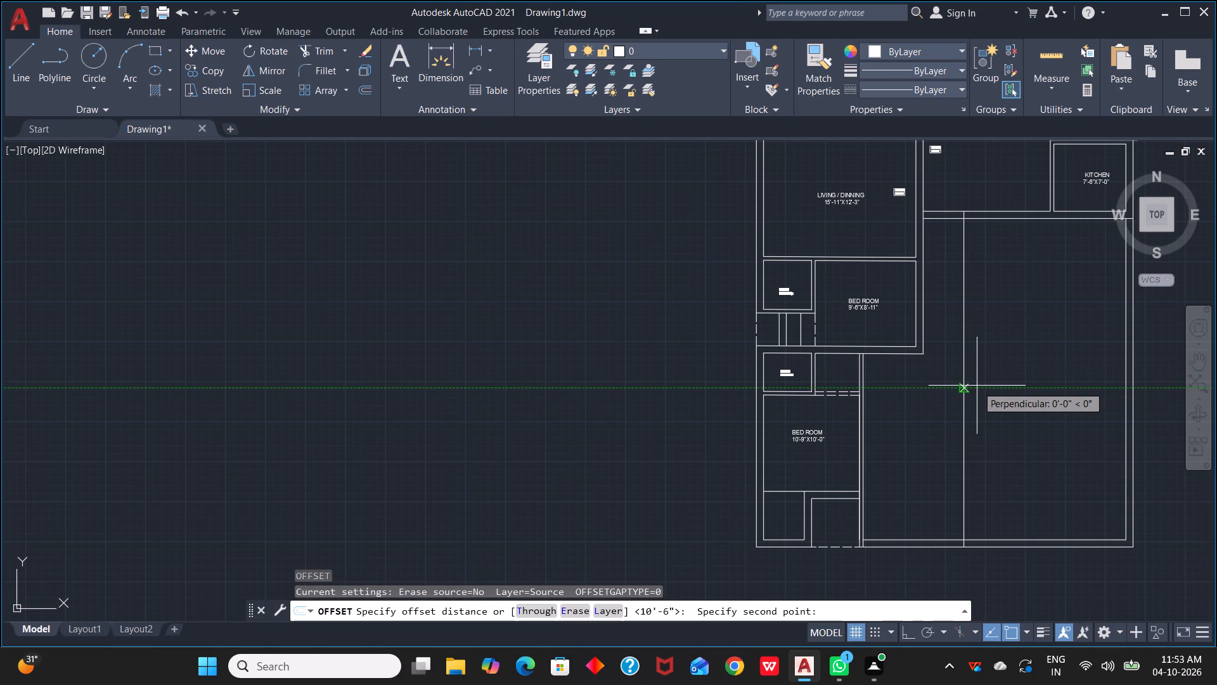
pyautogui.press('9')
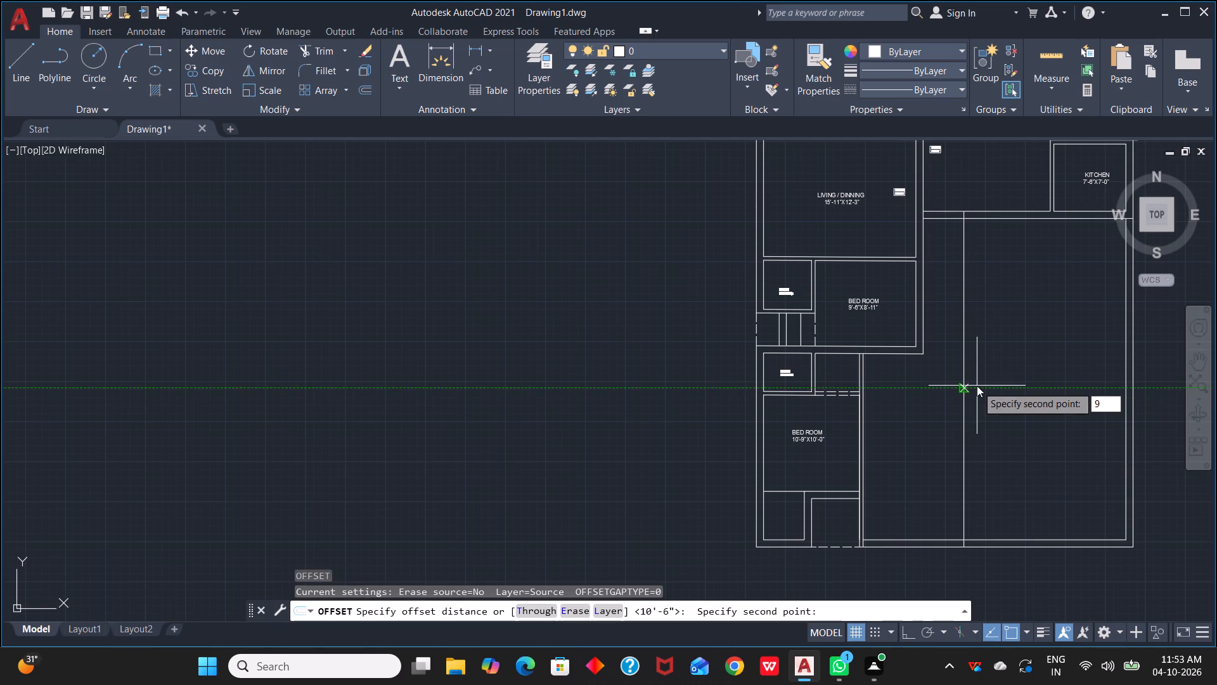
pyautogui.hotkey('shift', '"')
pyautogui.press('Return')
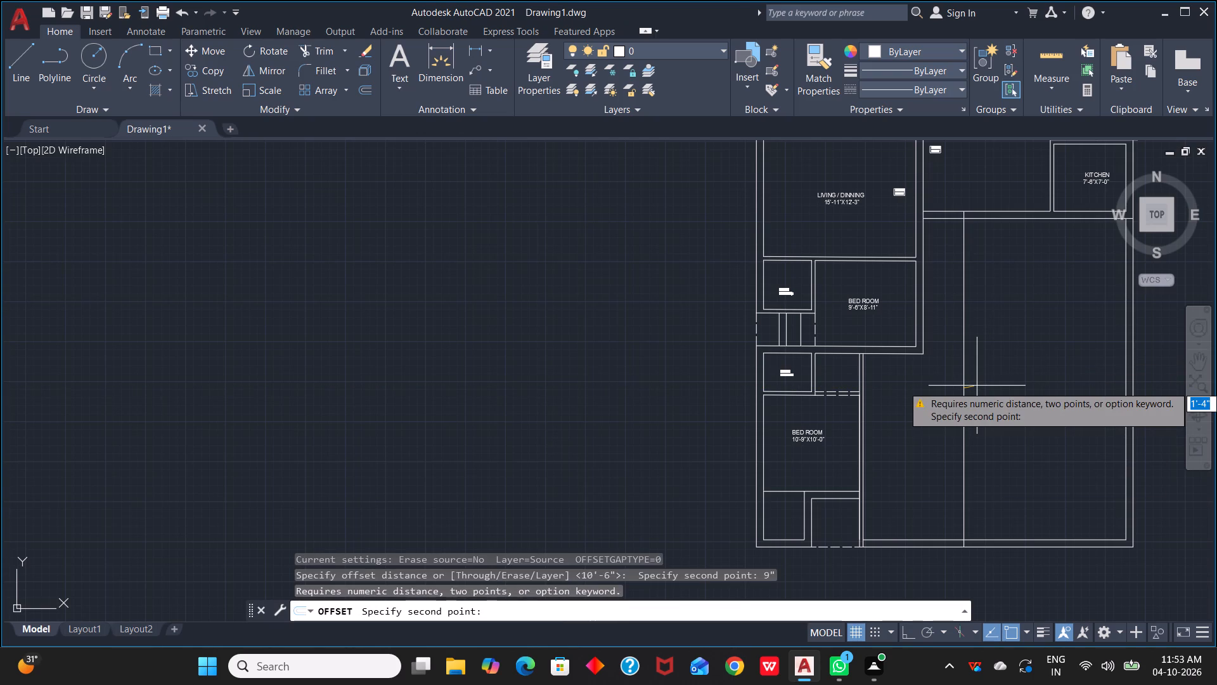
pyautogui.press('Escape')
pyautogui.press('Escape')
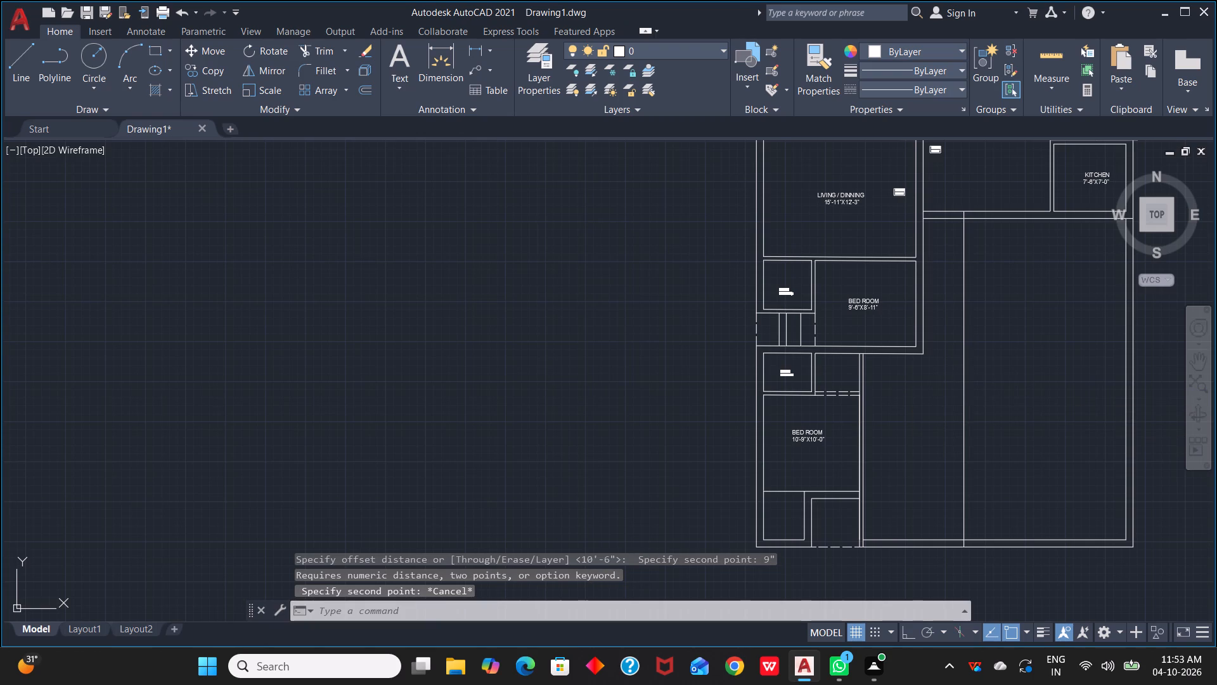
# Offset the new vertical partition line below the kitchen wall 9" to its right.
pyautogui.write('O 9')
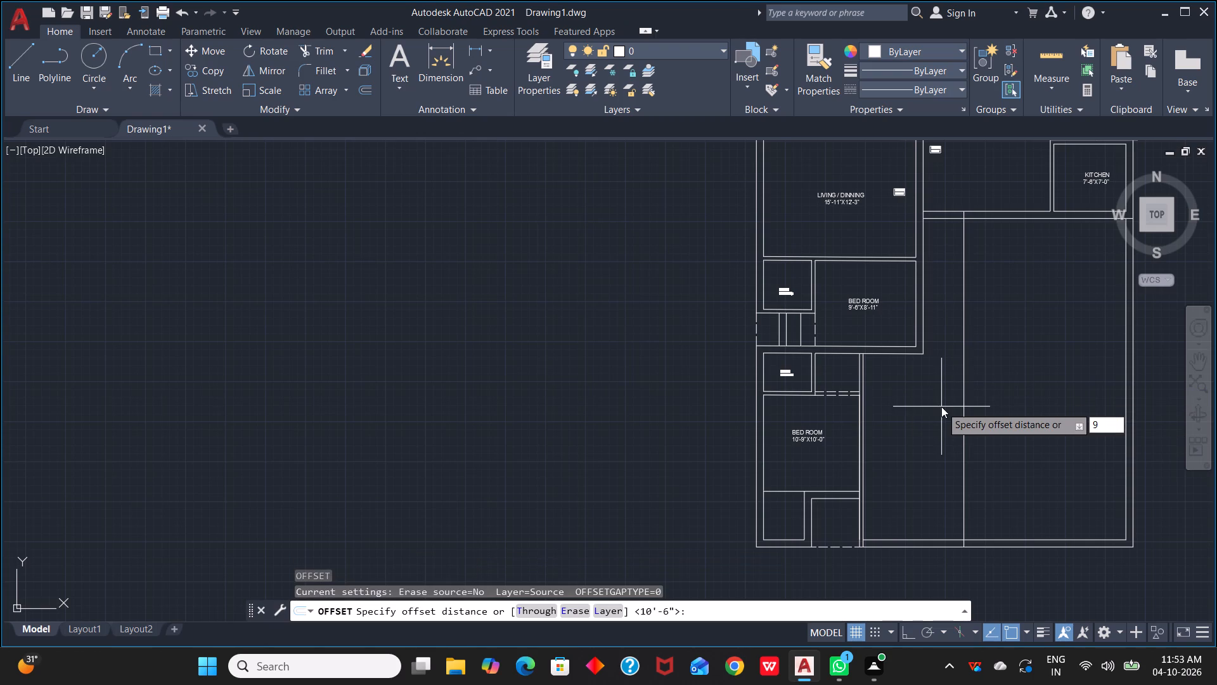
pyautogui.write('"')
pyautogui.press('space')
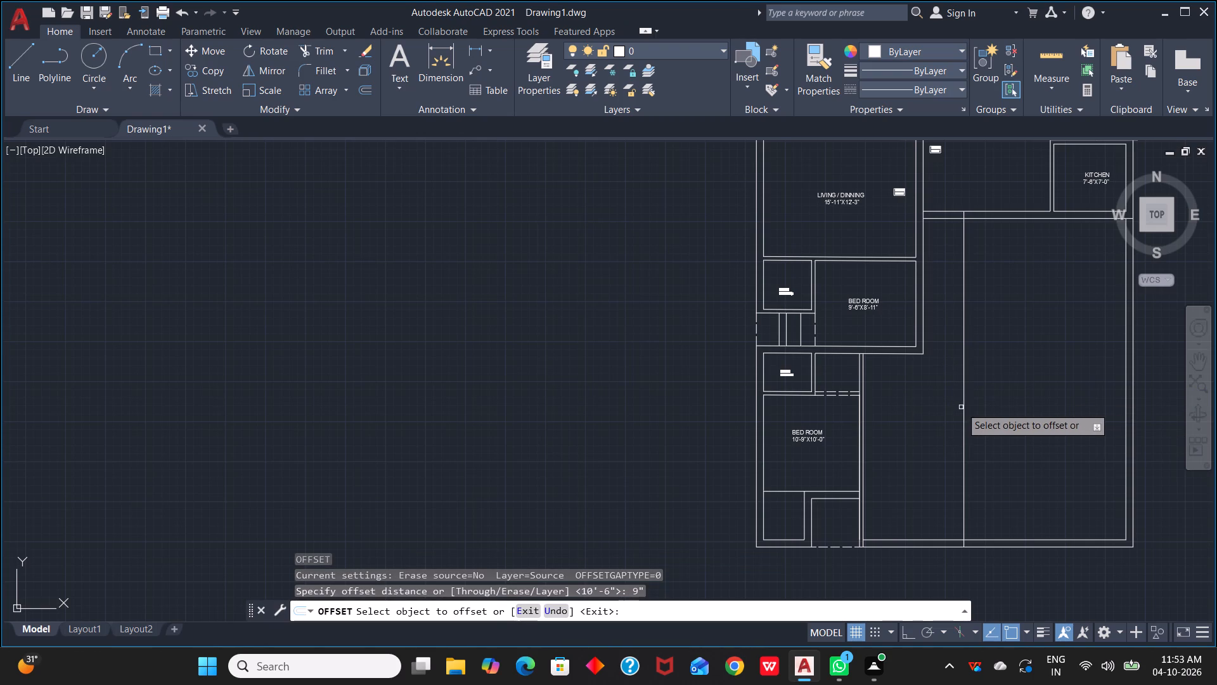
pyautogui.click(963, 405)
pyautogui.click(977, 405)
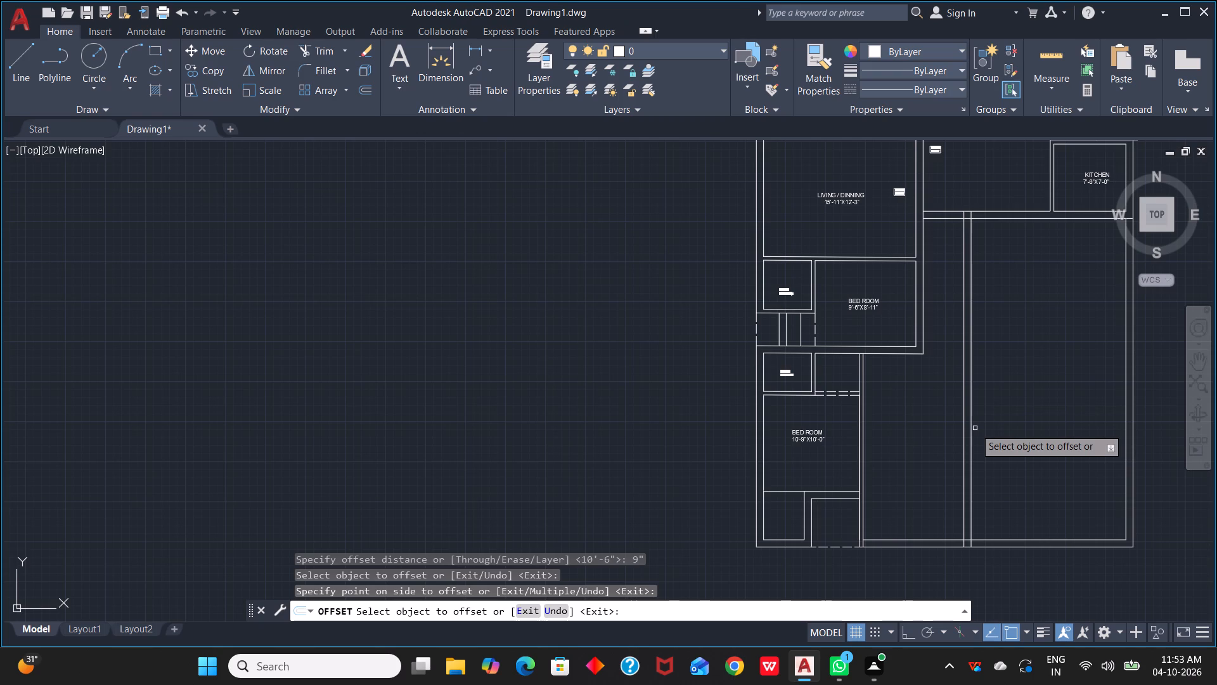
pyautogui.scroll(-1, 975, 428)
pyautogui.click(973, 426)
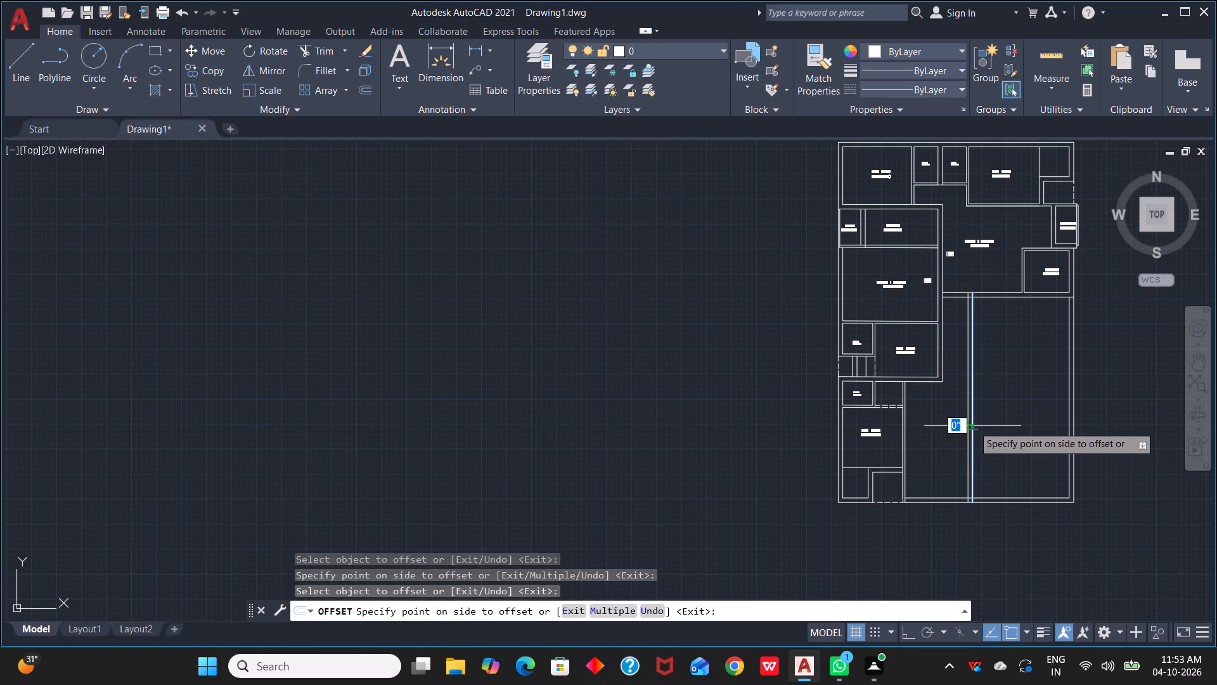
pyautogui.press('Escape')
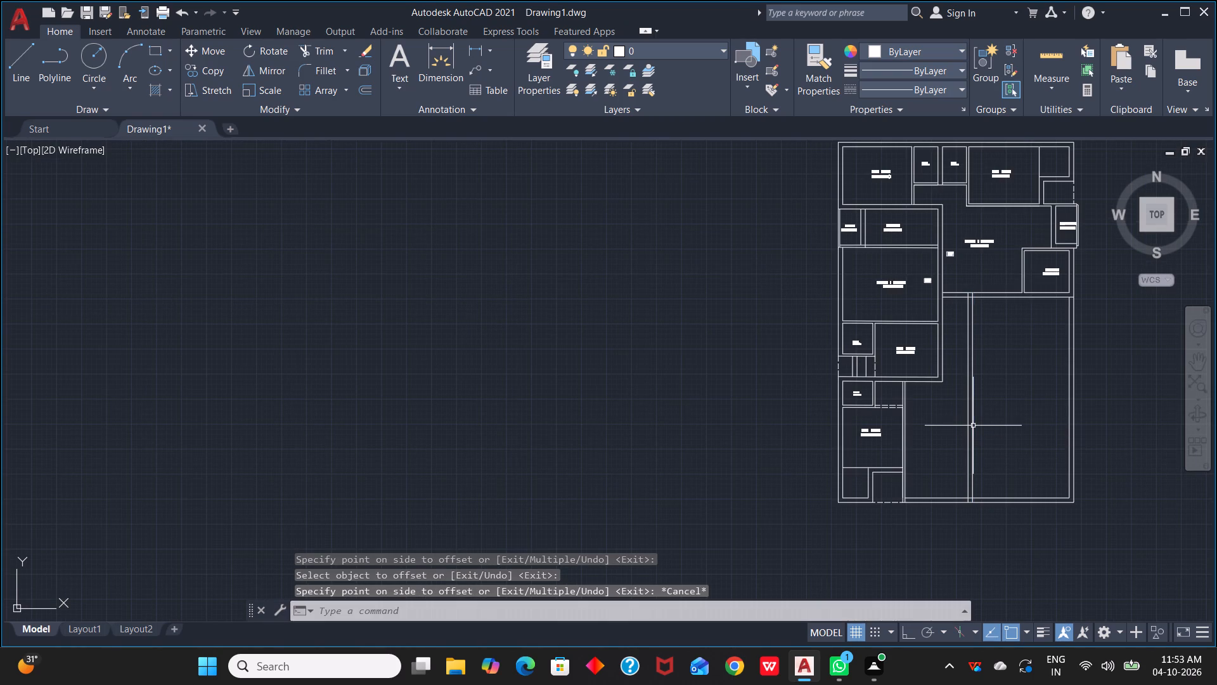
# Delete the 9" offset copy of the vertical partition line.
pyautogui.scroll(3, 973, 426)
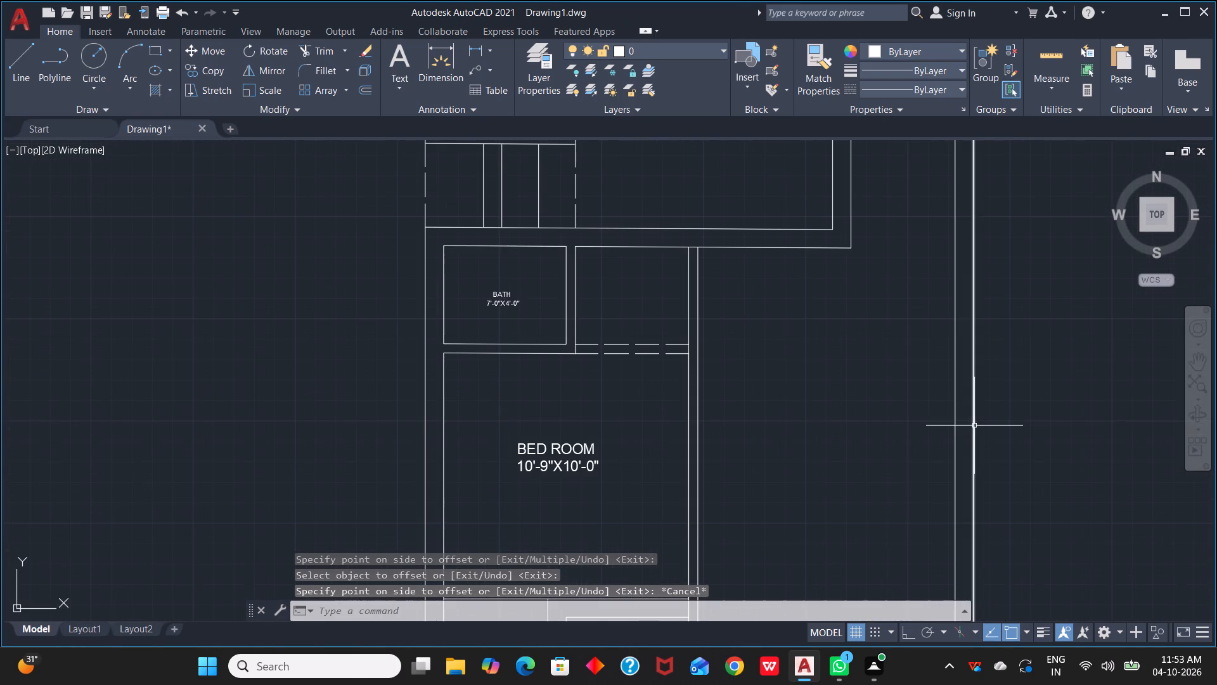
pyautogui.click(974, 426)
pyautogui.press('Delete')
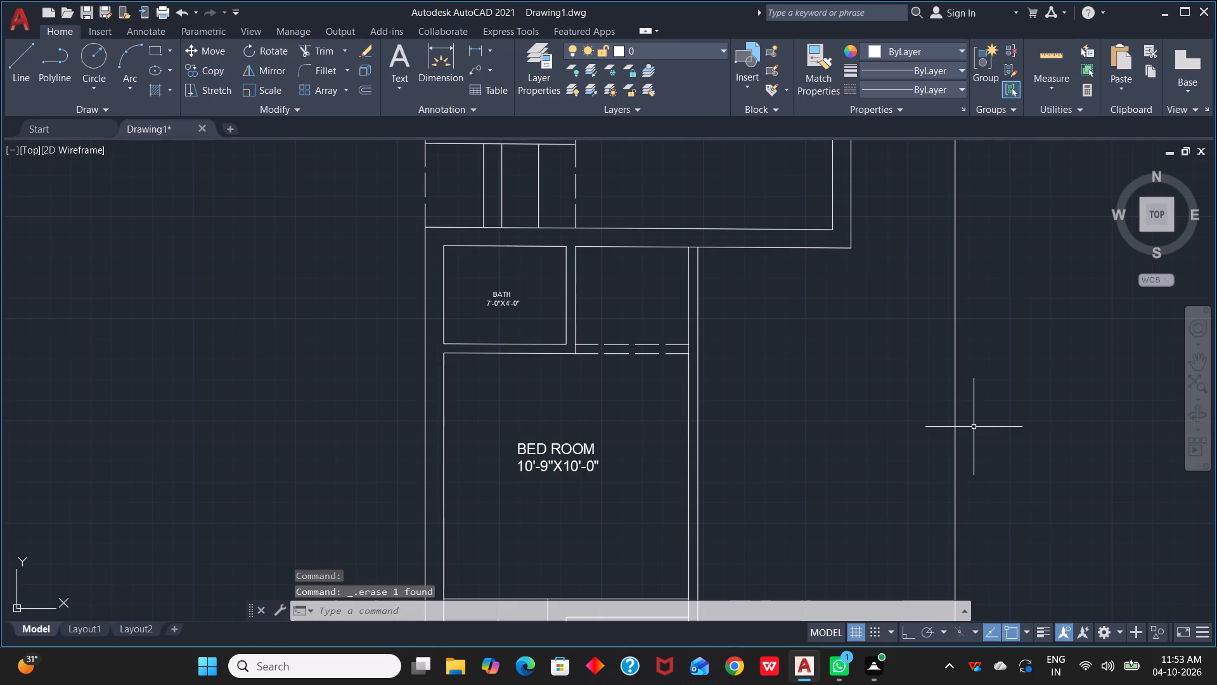
# Offset the remaining new vertical line 4.5" to its right to form the partition's second face.
pyautogui.write('O')
pyautogui.press('space')
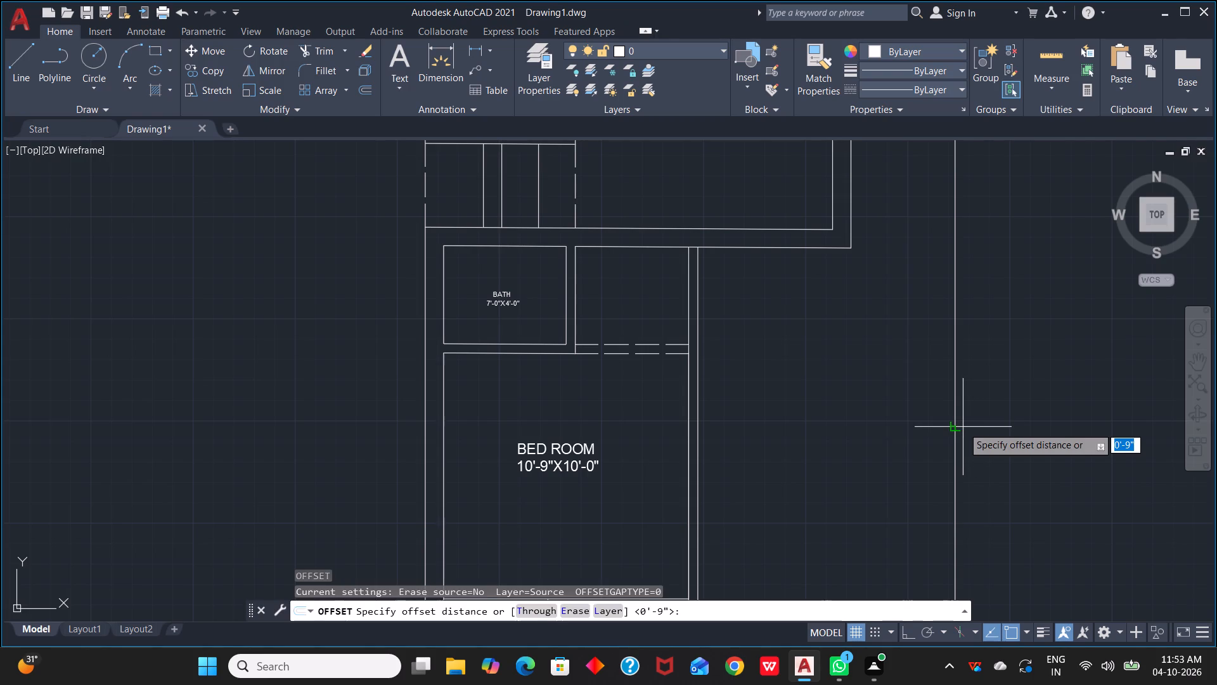
pyautogui.write('4.5"')
pyautogui.press('Return')
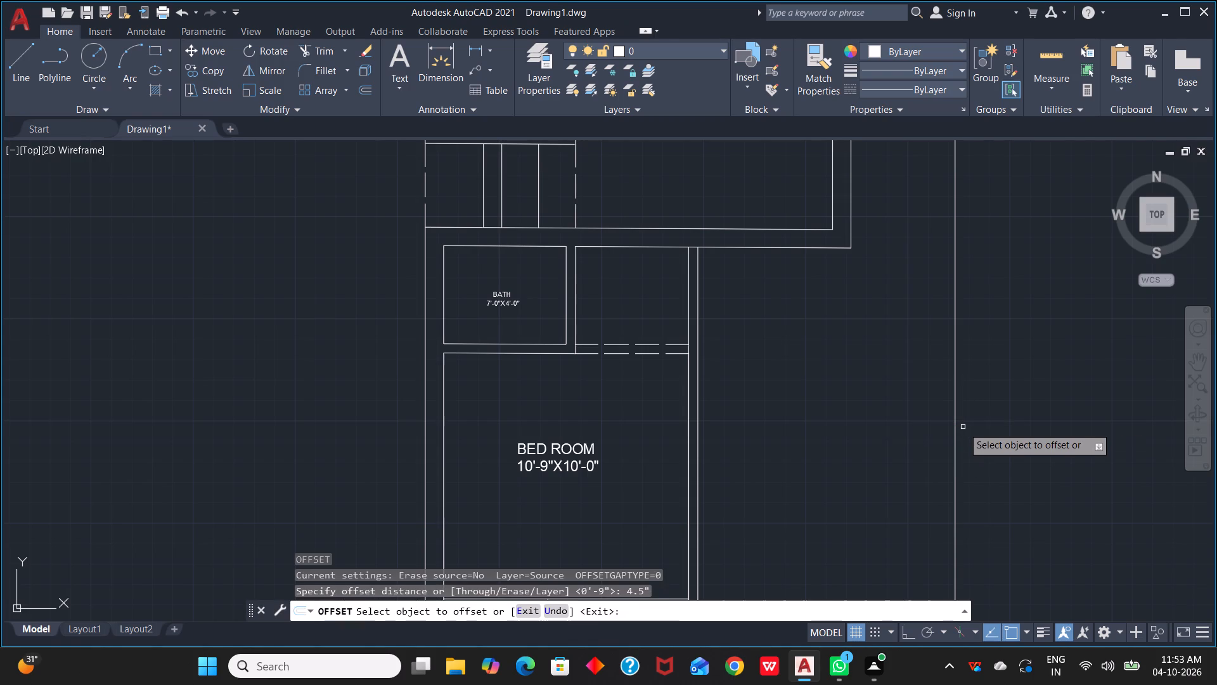
pyautogui.click(956, 433)
pyautogui.click(982, 434)
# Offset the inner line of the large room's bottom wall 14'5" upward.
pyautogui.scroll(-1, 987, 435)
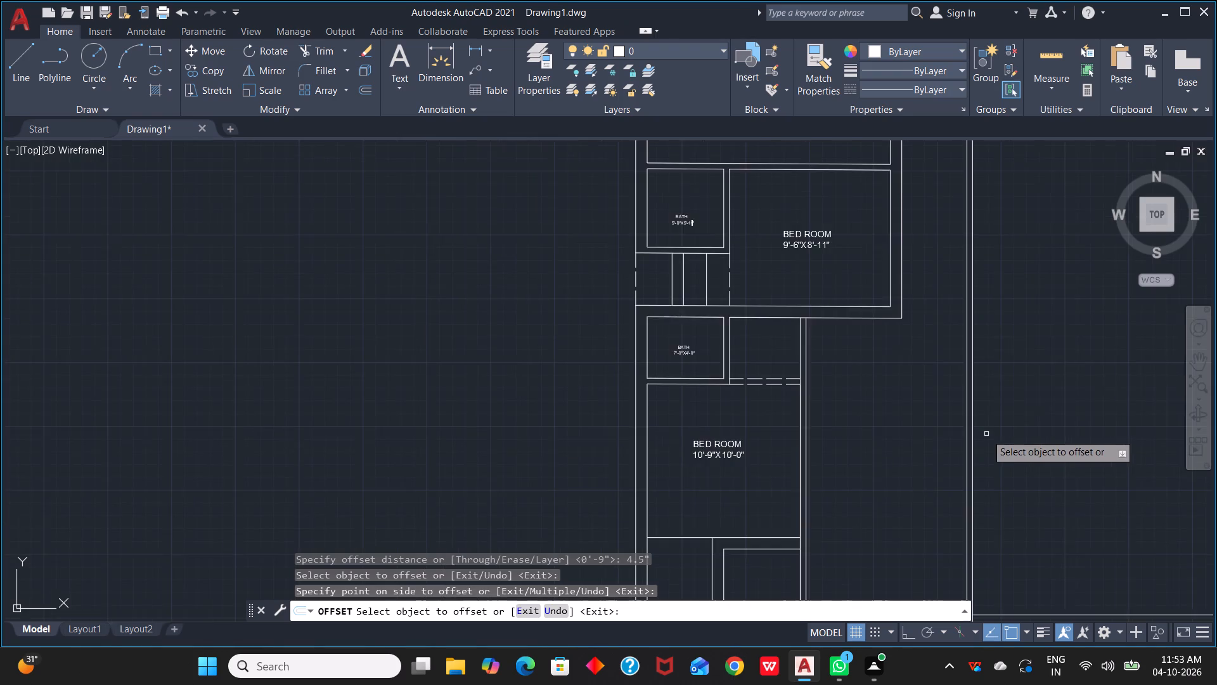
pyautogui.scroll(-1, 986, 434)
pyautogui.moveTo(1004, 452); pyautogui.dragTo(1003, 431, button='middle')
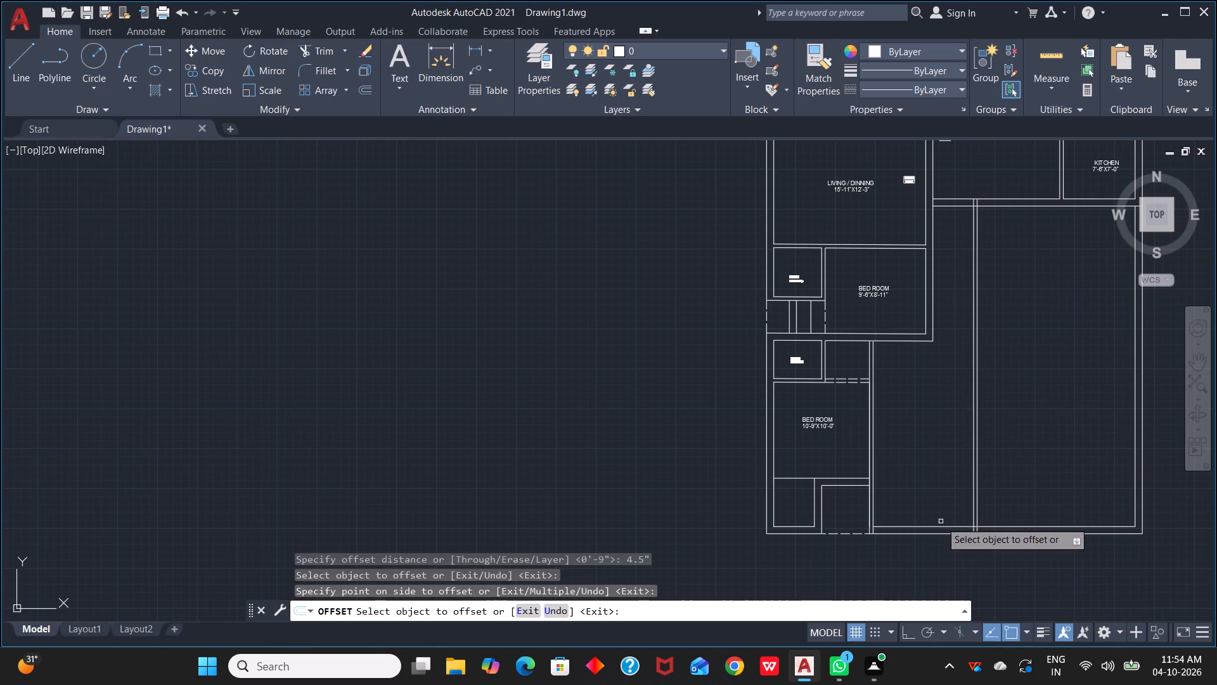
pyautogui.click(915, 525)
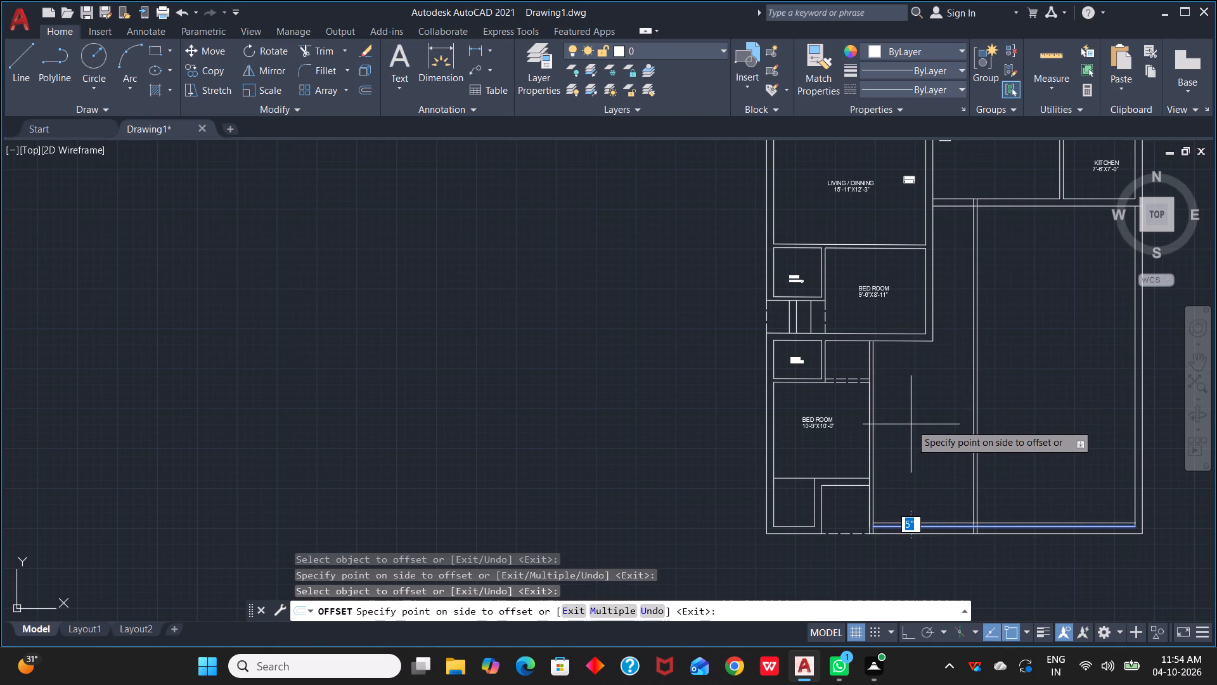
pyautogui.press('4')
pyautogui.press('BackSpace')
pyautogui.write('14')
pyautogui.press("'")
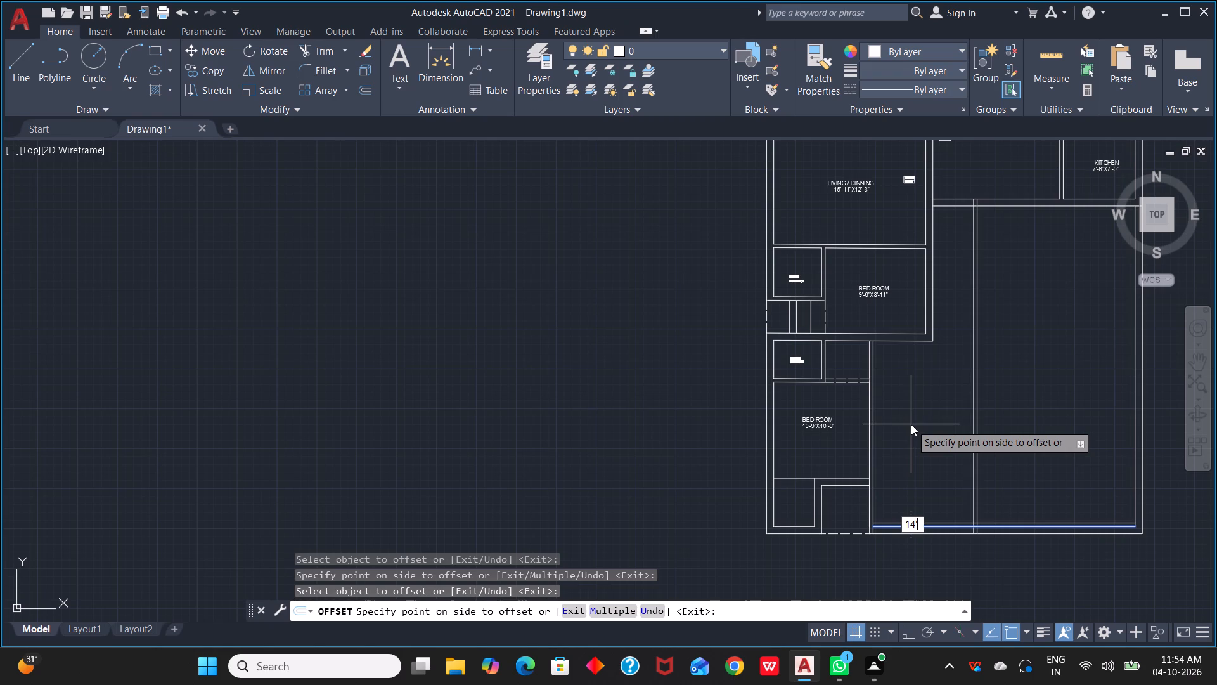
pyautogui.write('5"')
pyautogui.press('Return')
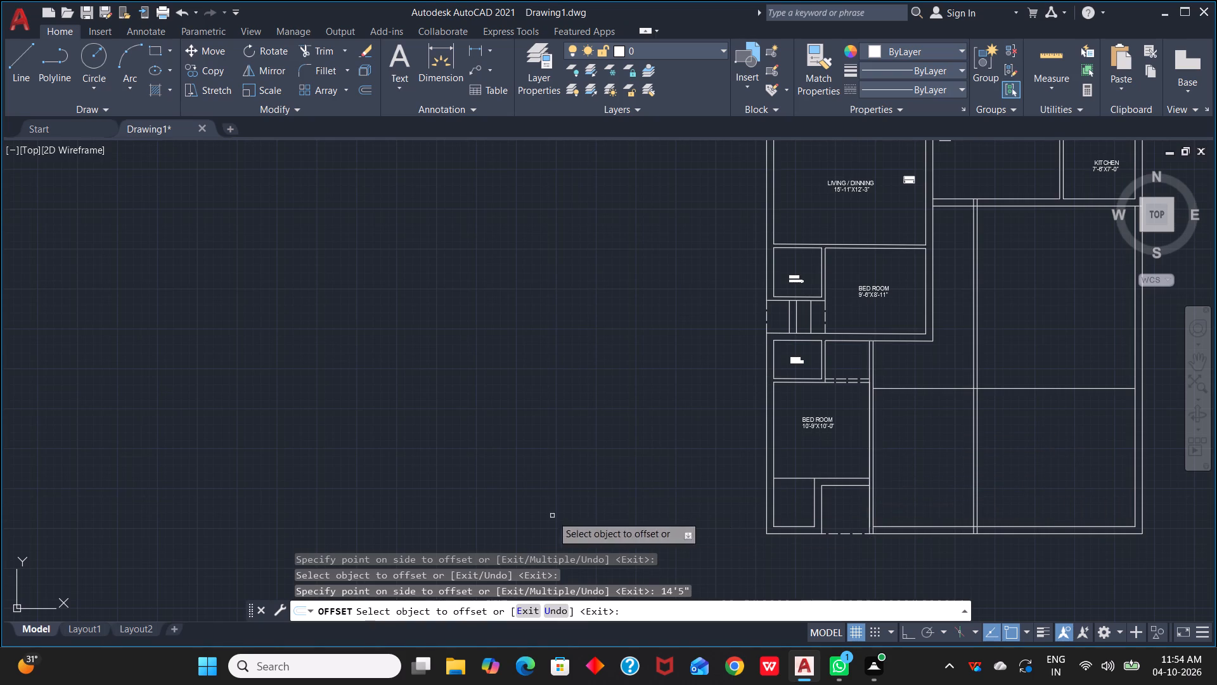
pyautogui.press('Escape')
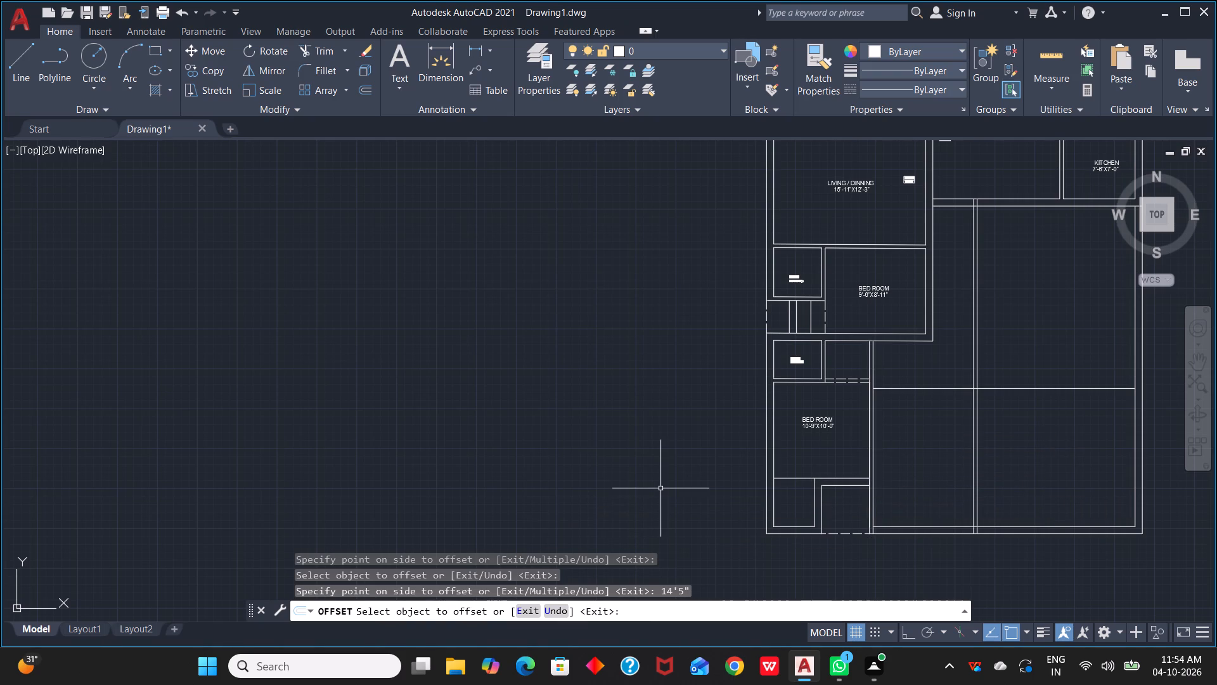
# Extend both horizontal wall lines below the lower BED ROOM rightward to the new 4.5" vertical partition.
pyautogui.write('EX')
pyautogui.press('space')
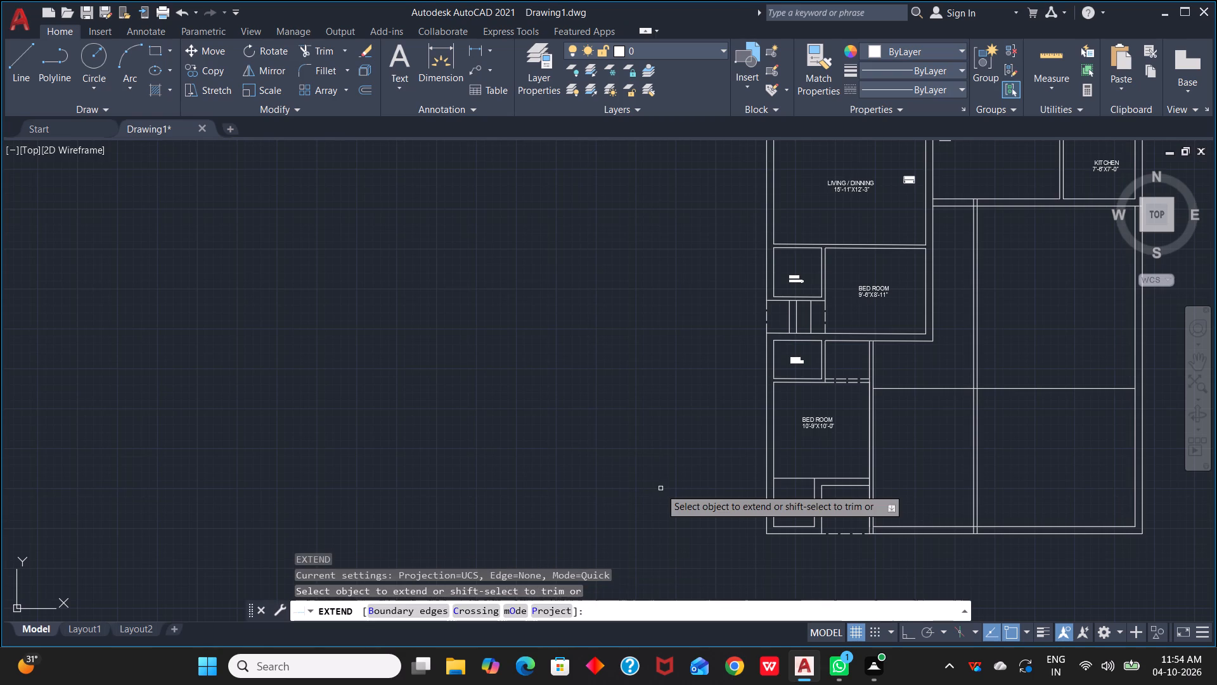
pyautogui.click(852, 476)
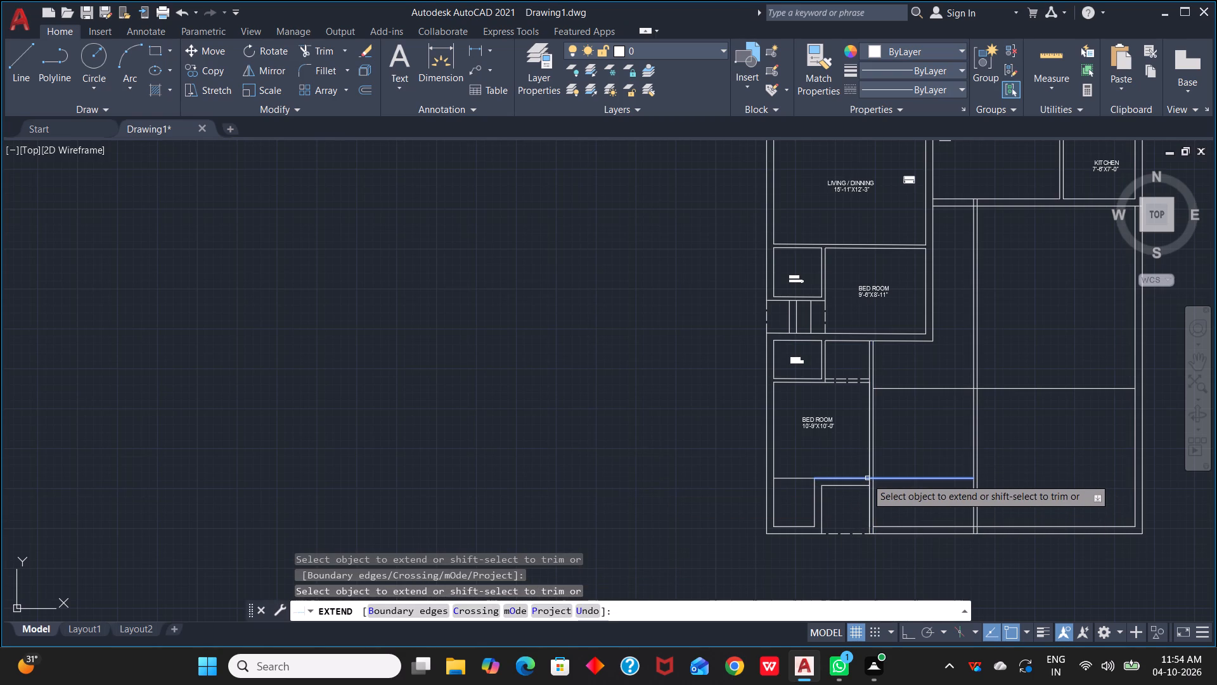
pyautogui.click(866, 478)
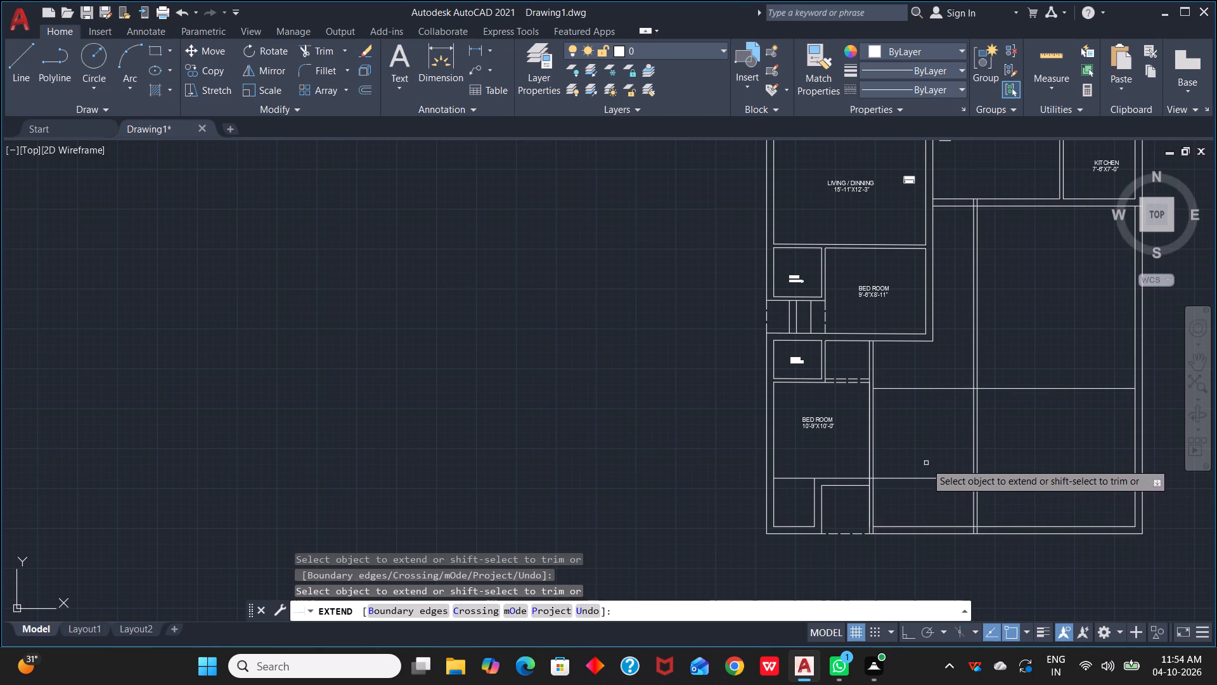
pyautogui.click(870, 486)
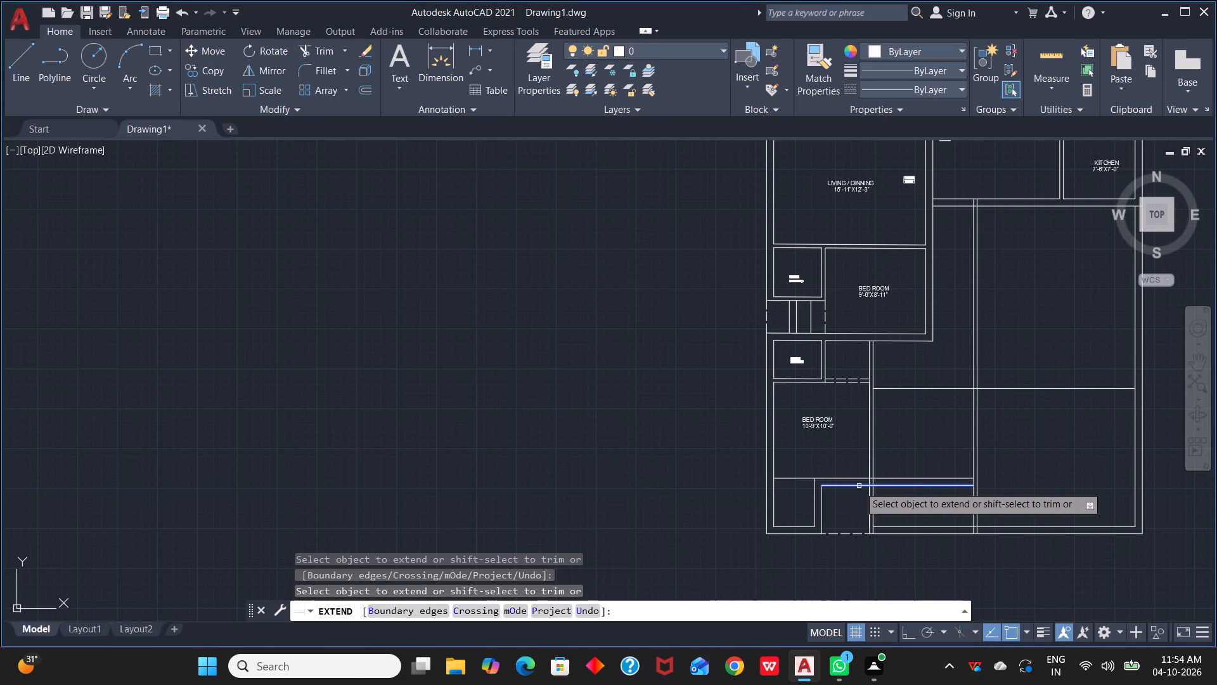
pyautogui.click(859, 486)
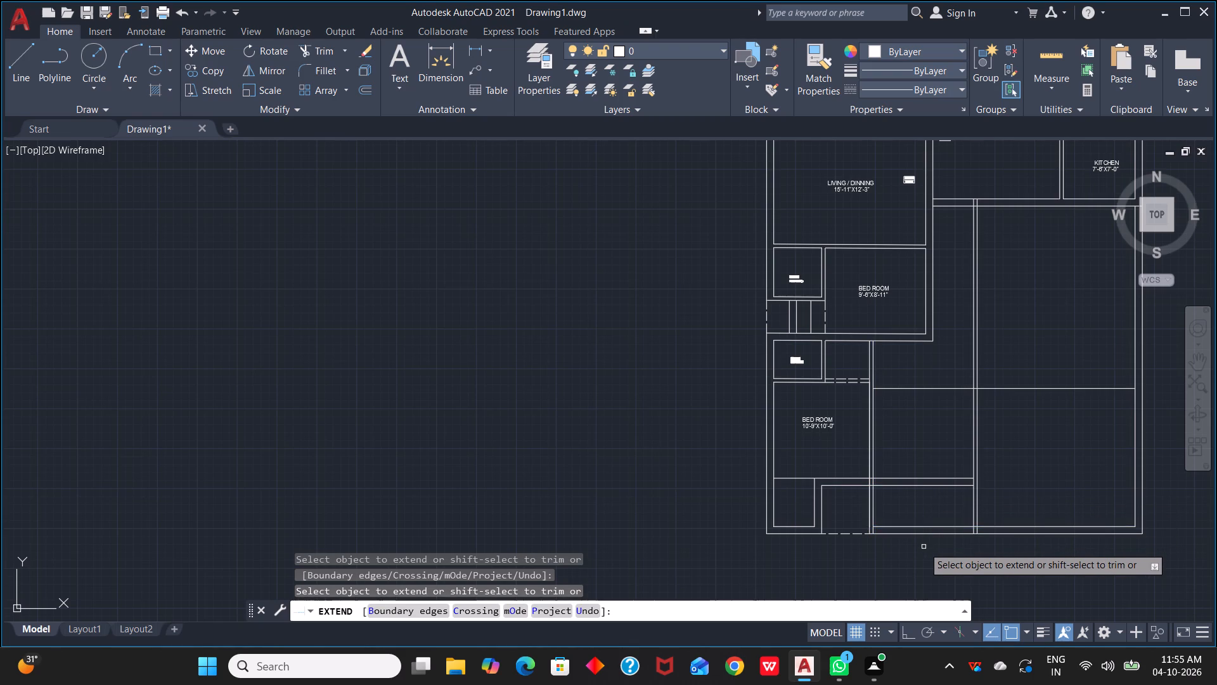
pyautogui.scroll(-1, 956, 464)
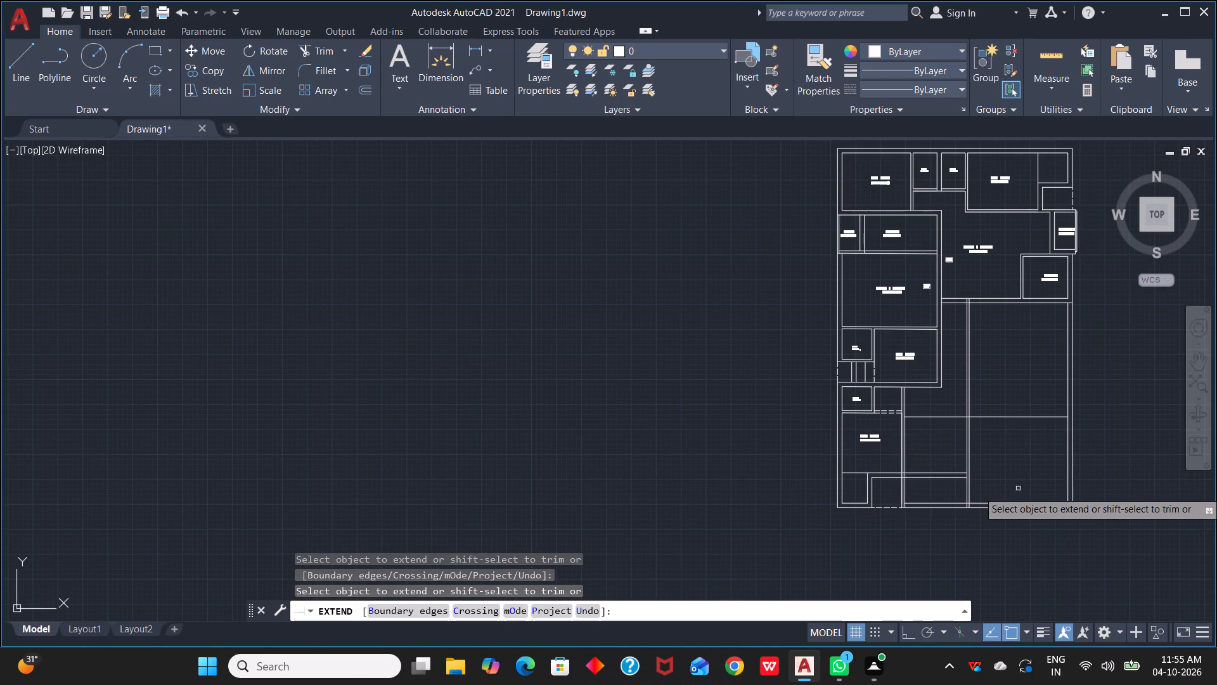
pyautogui.scroll(1, 1041, 465)
pyautogui.press('Escape')
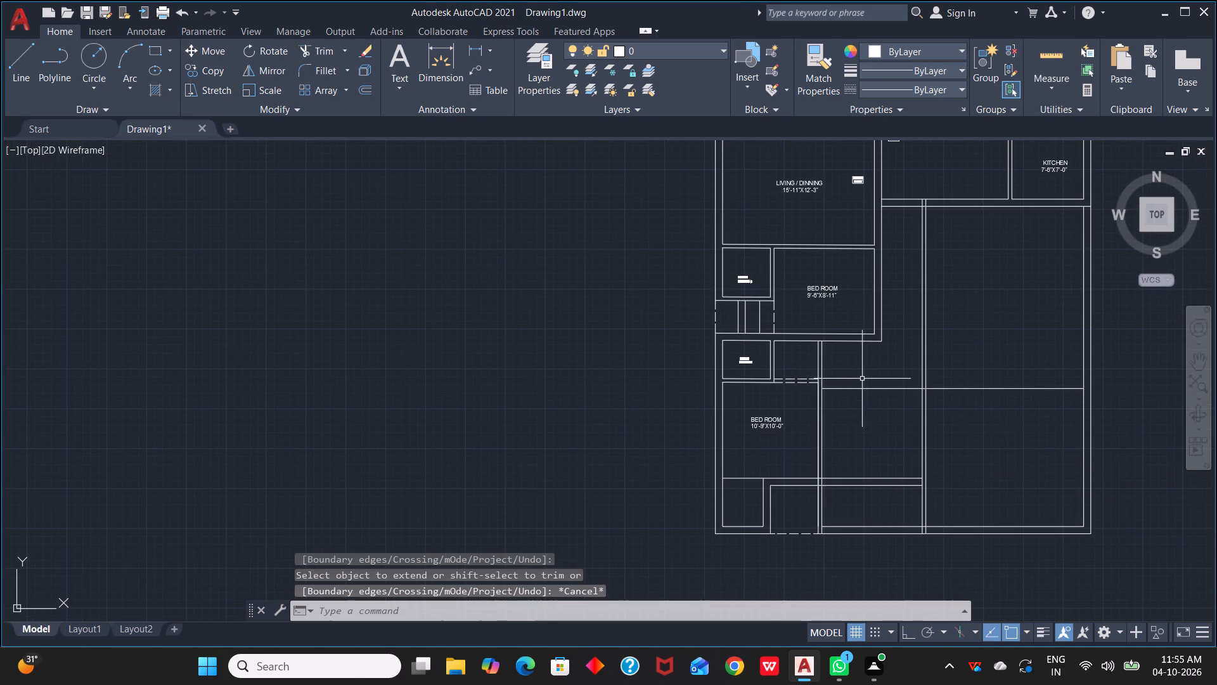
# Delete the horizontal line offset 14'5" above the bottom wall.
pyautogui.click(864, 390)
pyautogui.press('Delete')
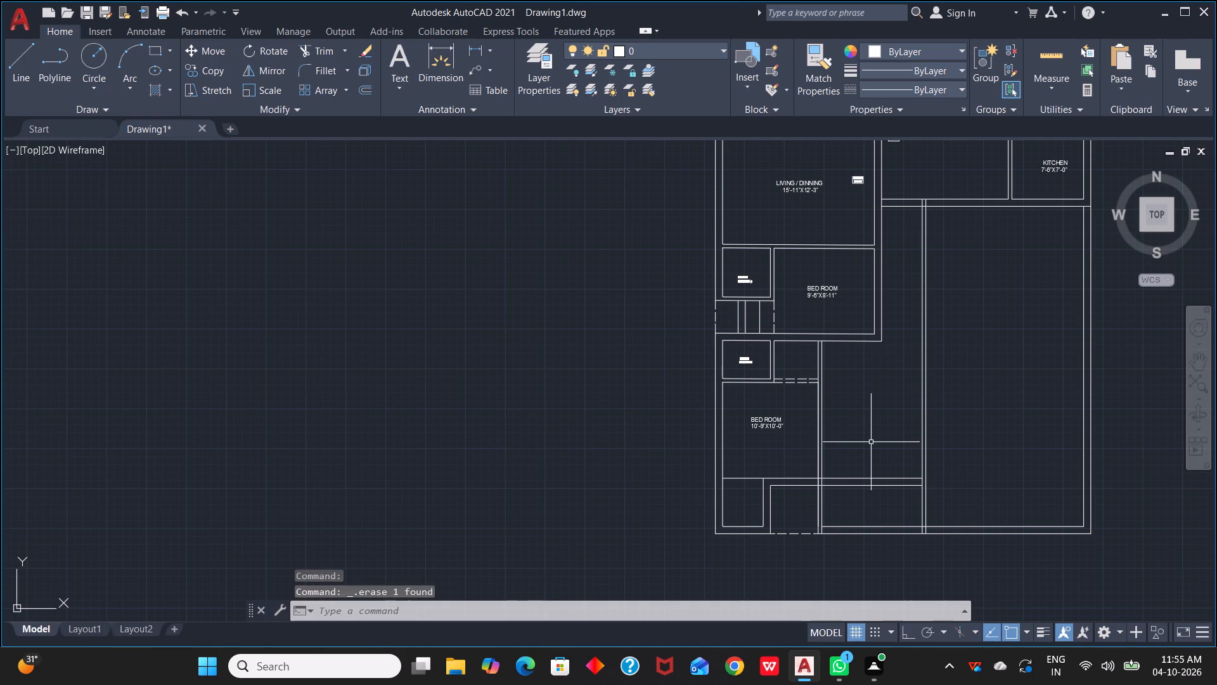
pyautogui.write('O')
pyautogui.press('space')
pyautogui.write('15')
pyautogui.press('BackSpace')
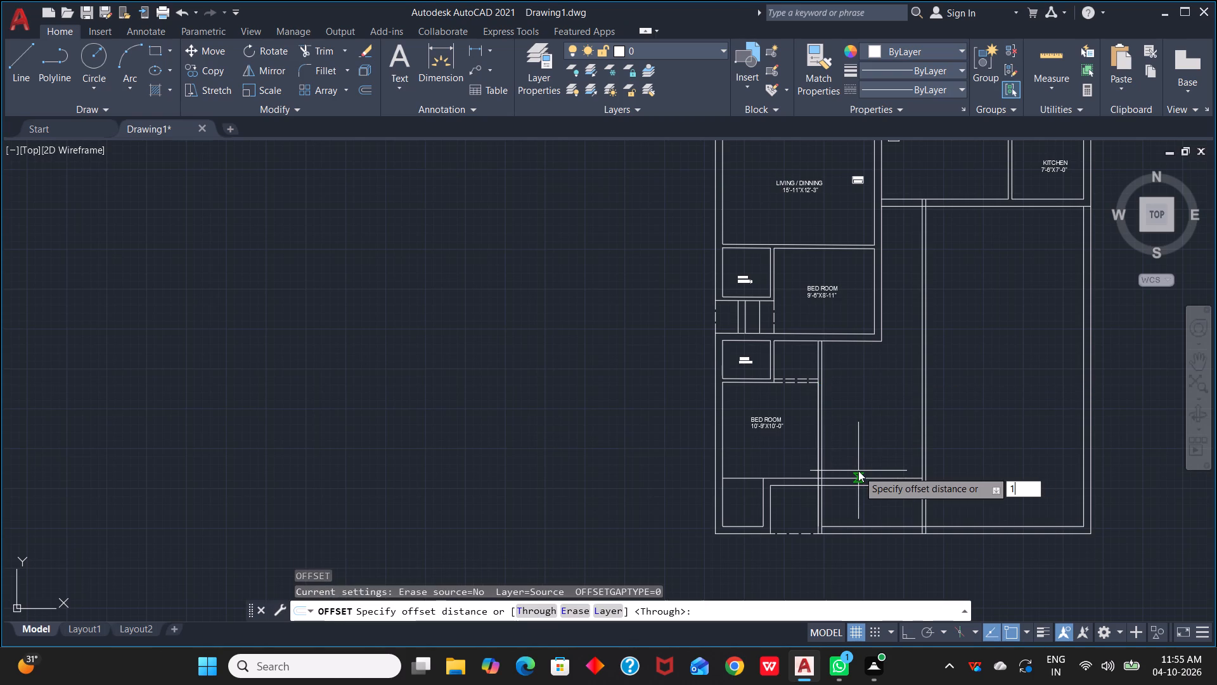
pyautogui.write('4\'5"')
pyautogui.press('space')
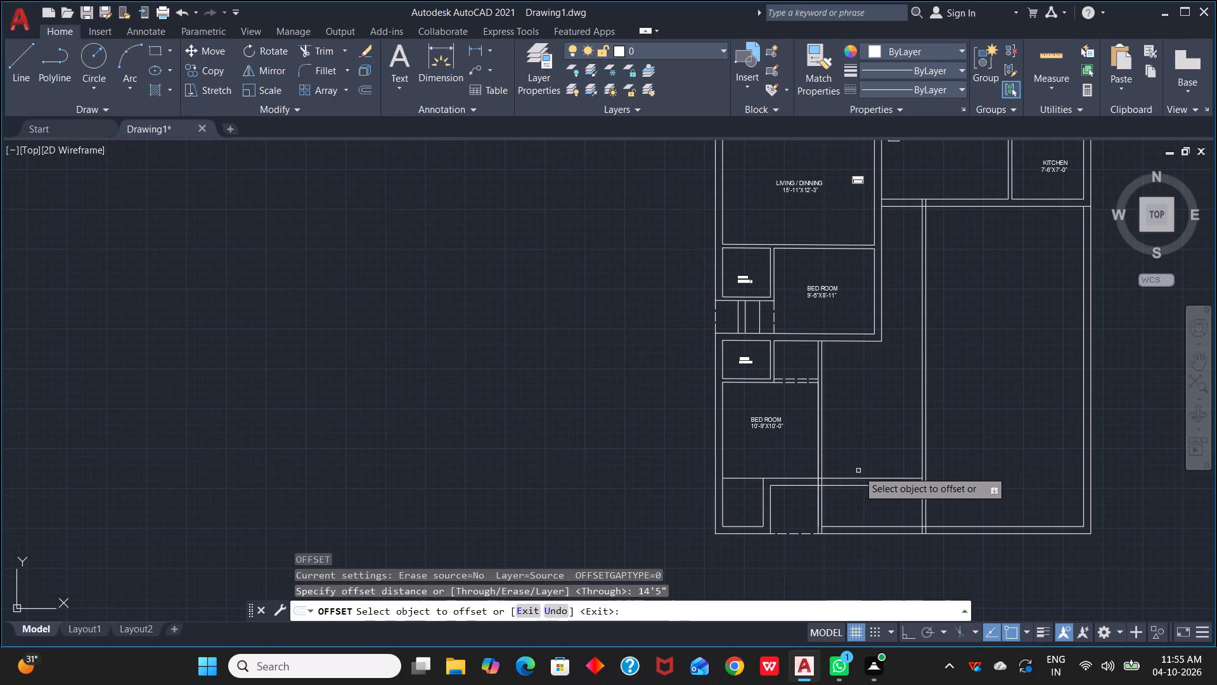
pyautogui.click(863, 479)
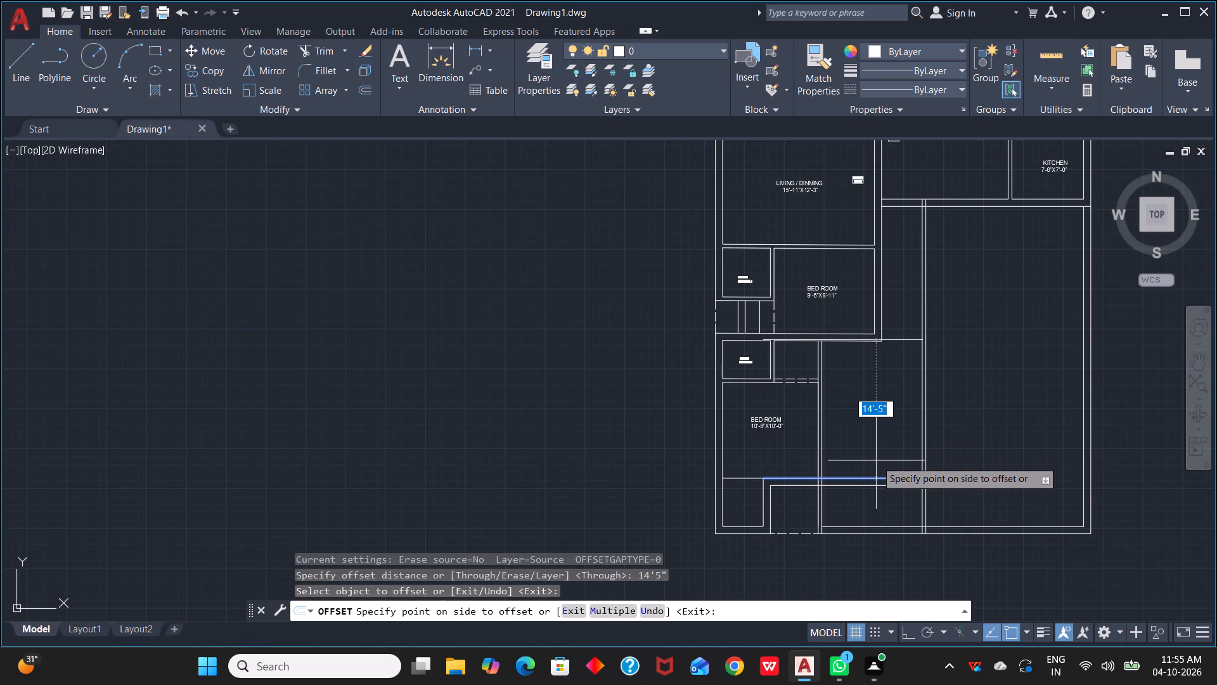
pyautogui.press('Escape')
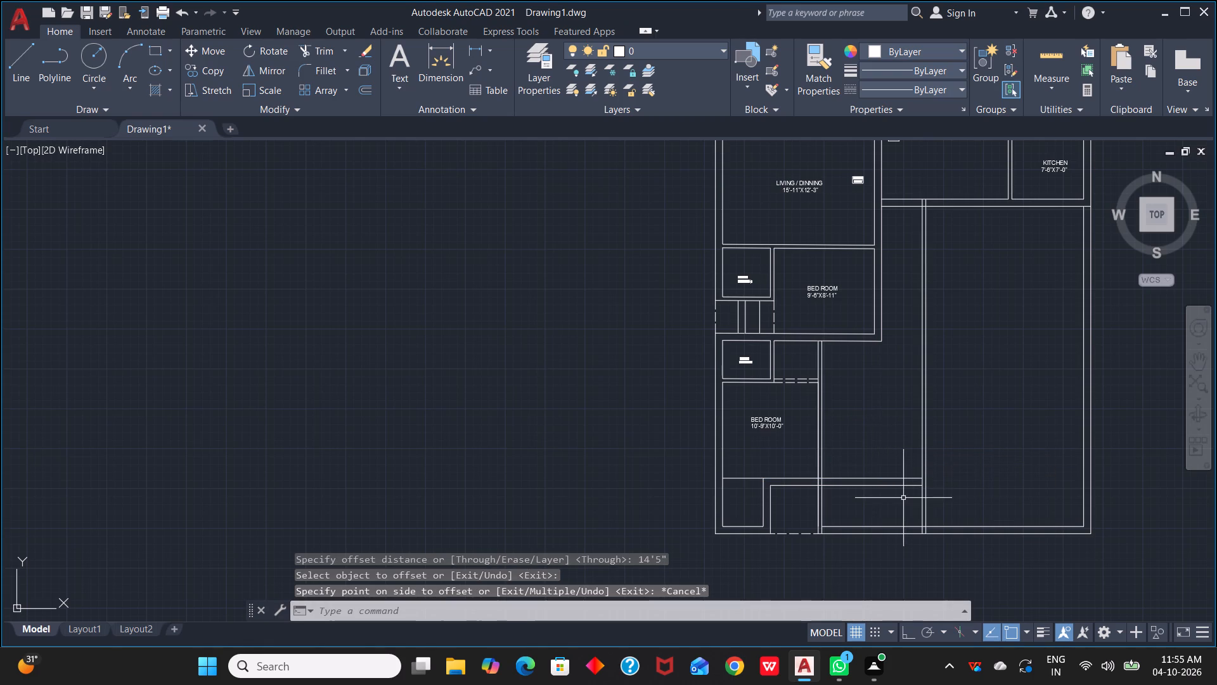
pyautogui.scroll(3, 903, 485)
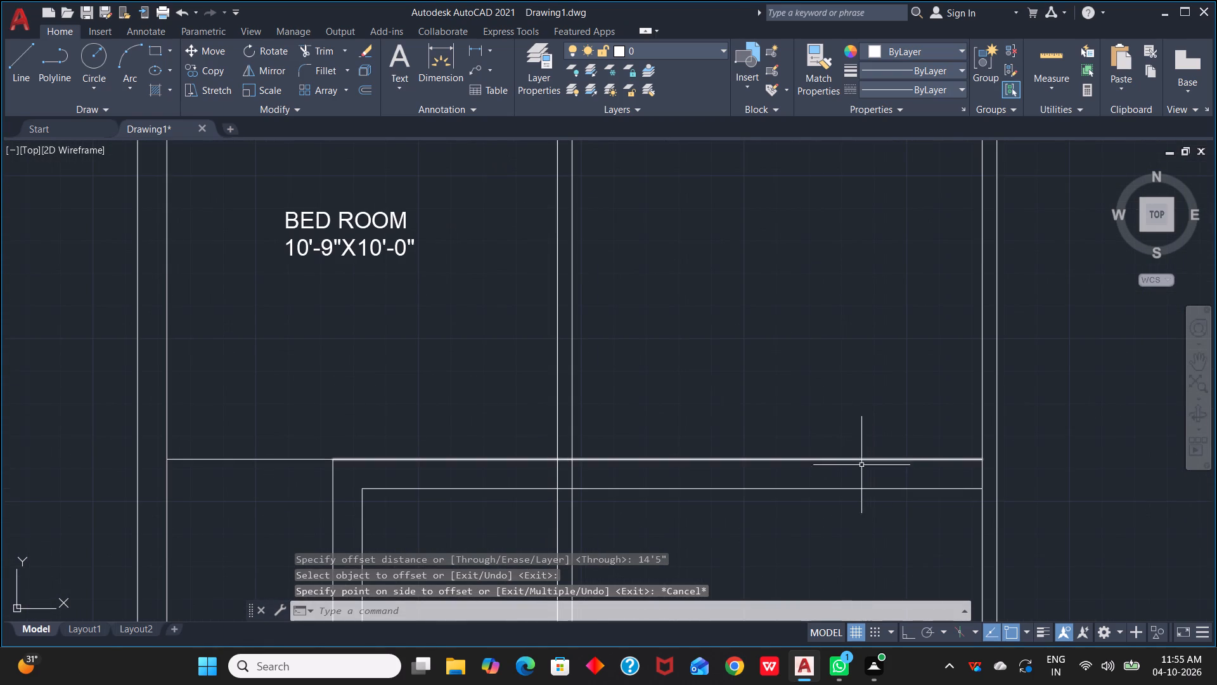
# Trim away both horizontal wall lines below the lower BED ROOM where they run past the 4.5" vertical partition's outer face.
pyautogui.write('TR')
pyautogui.press('space')
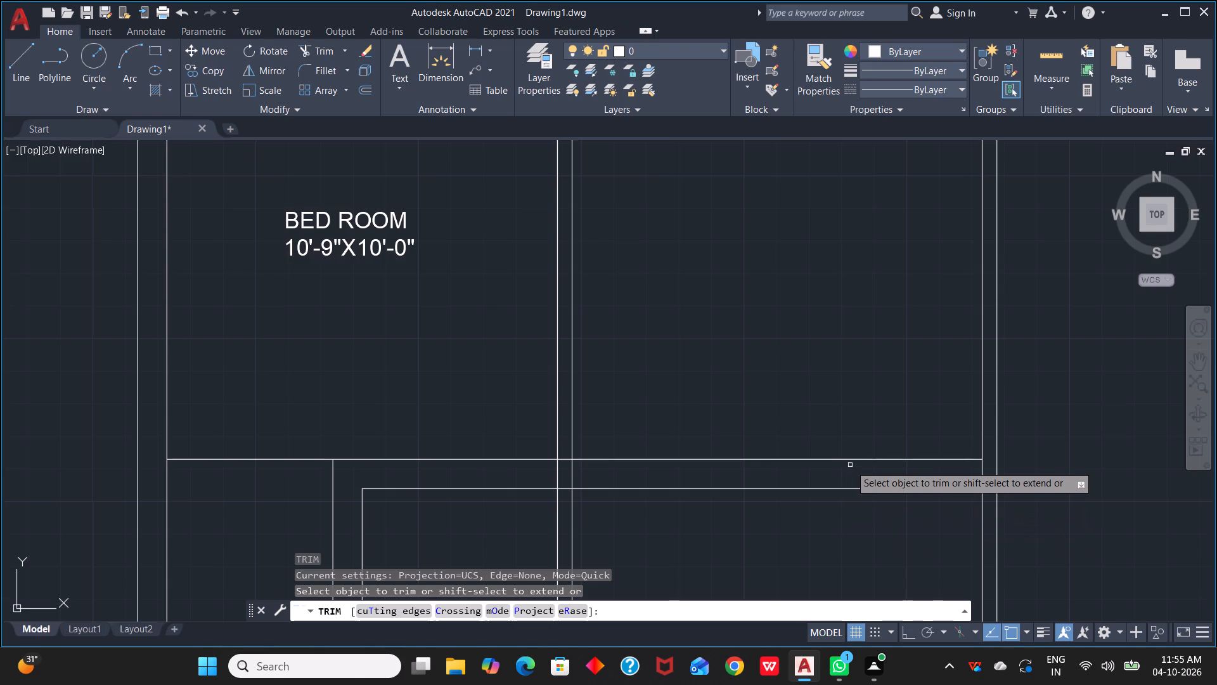
pyautogui.click(855, 460)
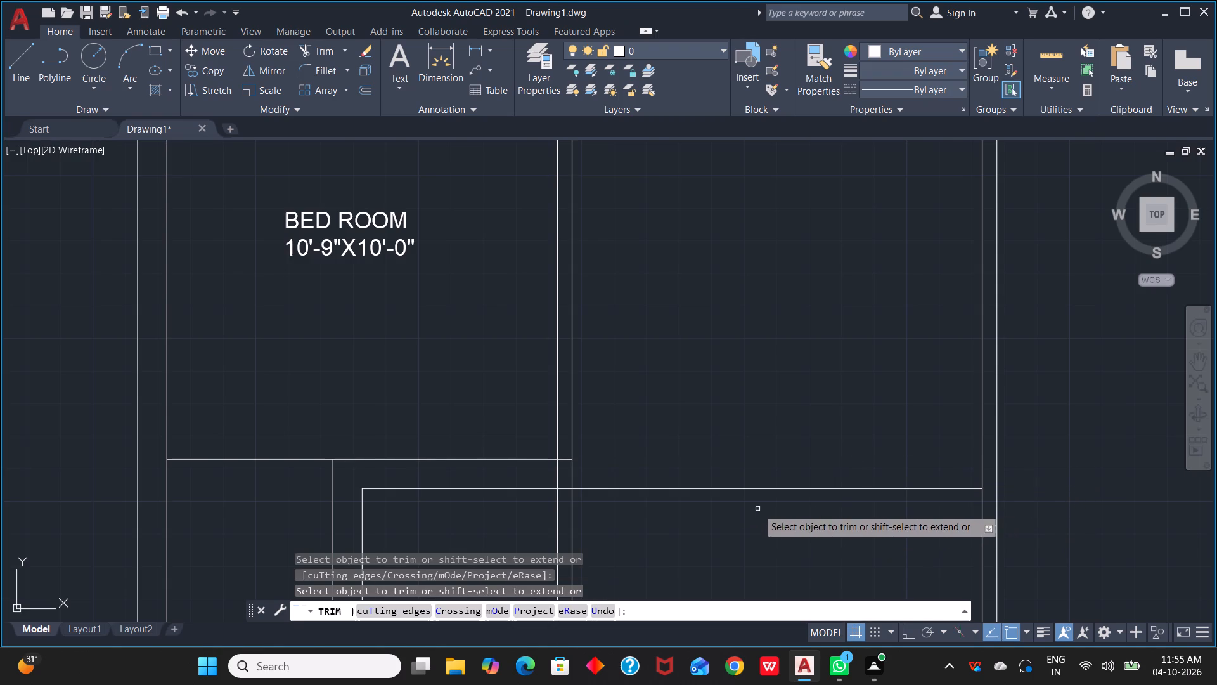
pyautogui.scroll(-1, 757, 509)
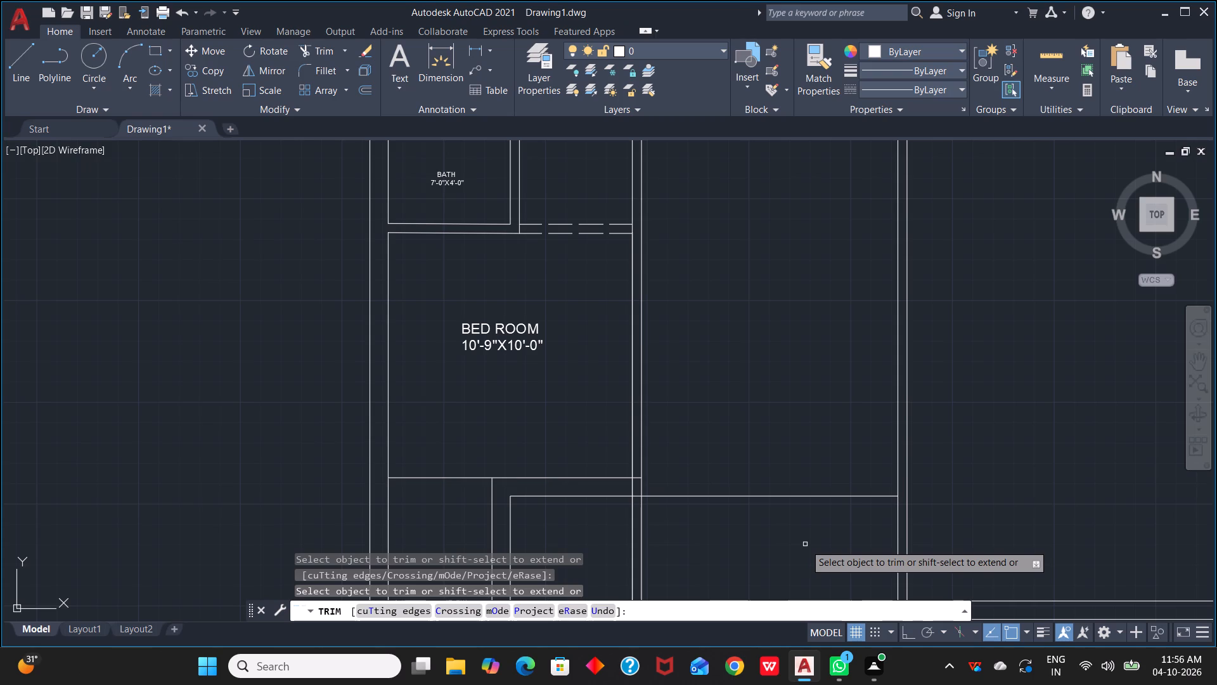
pyautogui.click(782, 498)
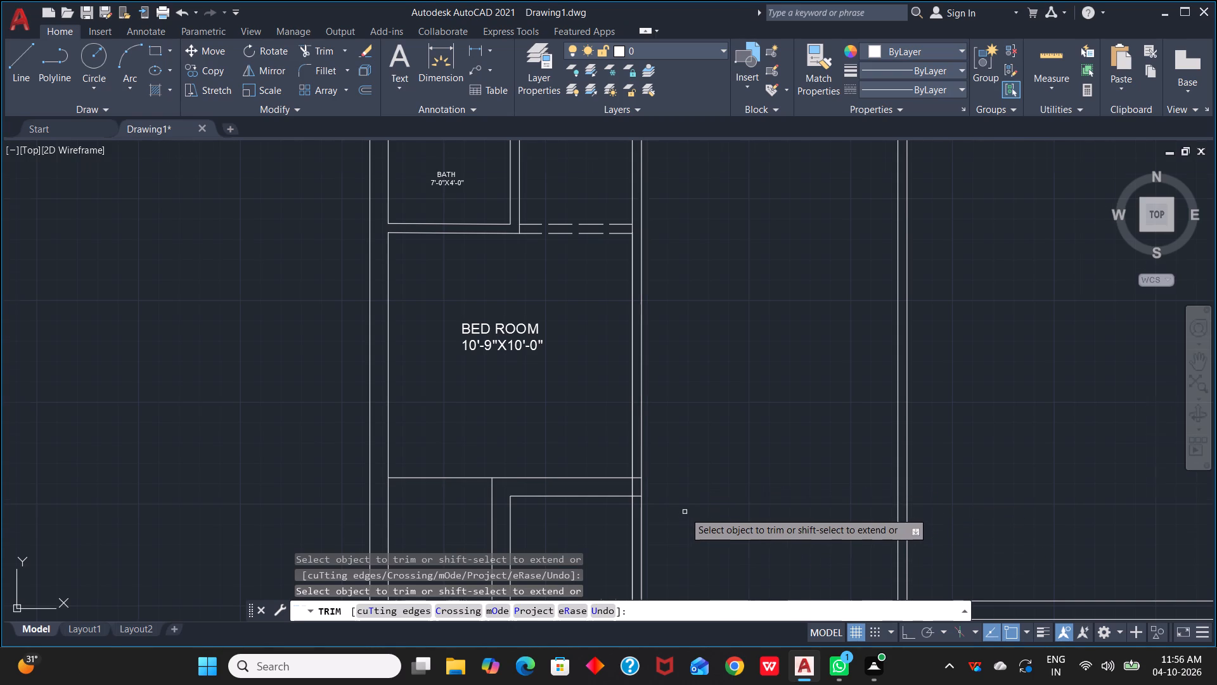
# Trim the overlapping lines where the 9" wall below the lower BED ROOM meets the vertical partition, leaving an open wall junction.
pyautogui.scroll(2, 685, 512)
pyautogui.moveTo(648, 478); pyautogui.dragTo(808, 480, button='middle')
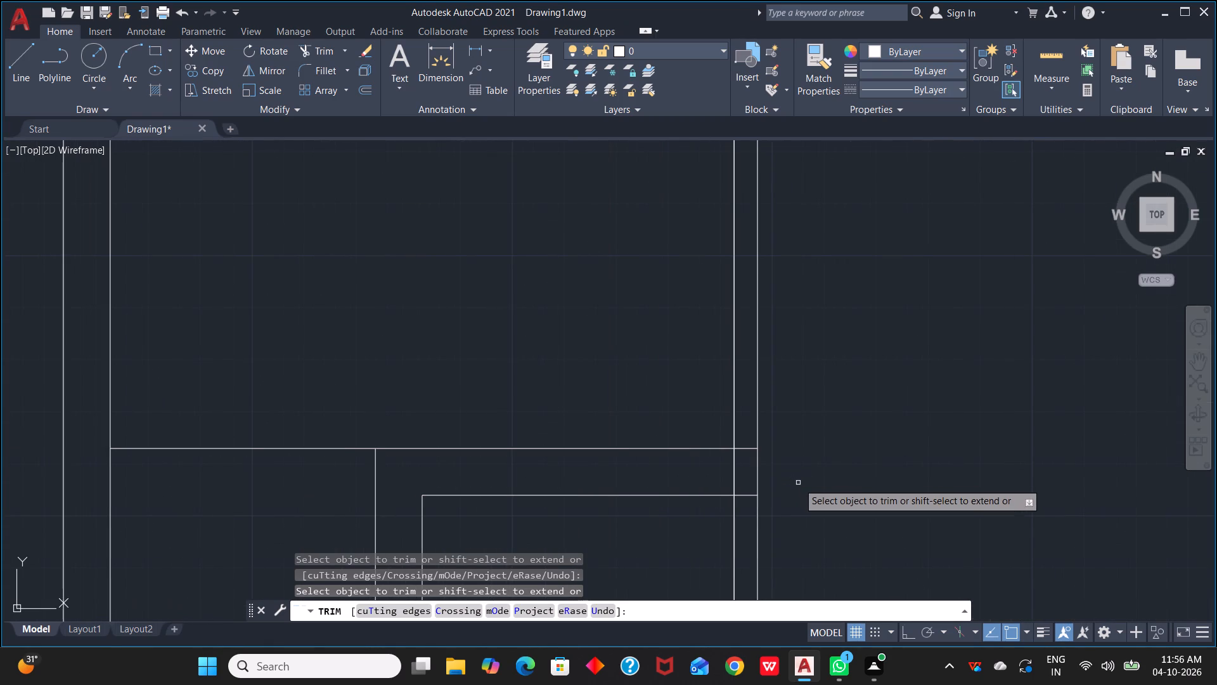
pyautogui.write('TR')
pyautogui.press('space')
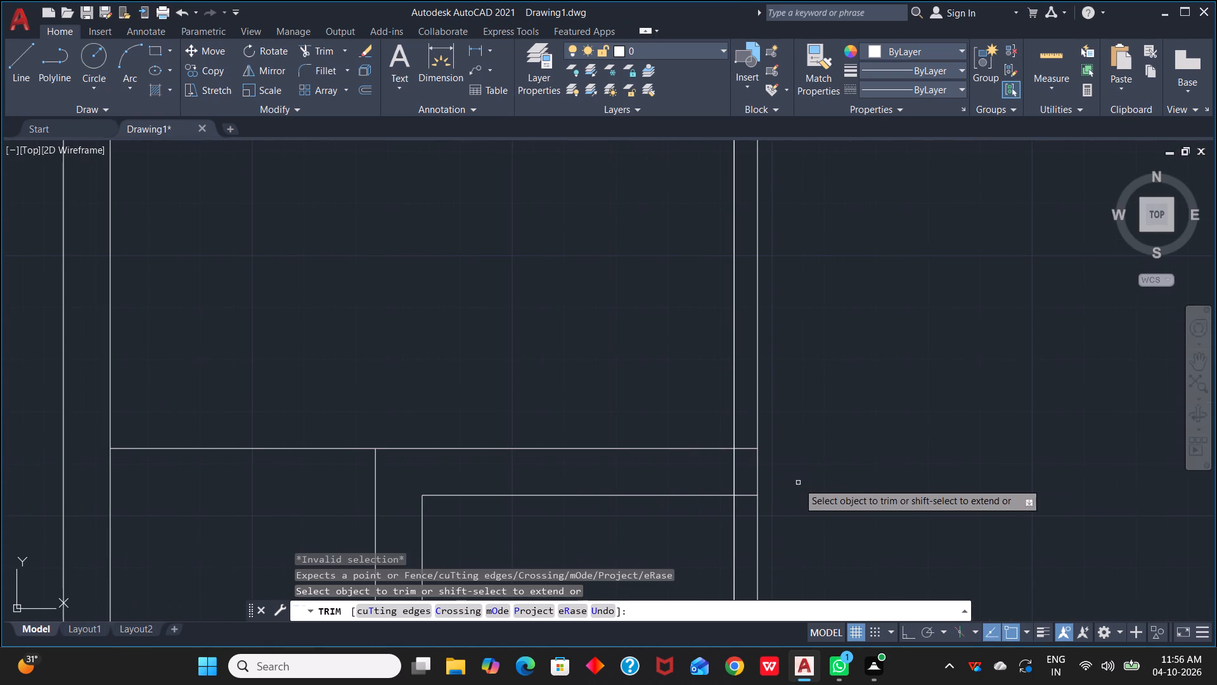
pyautogui.moveTo(742, 441); pyautogui.dragTo(745, 511)
pyautogui.moveTo(746, 469); pyautogui.dragTo(728, 471)
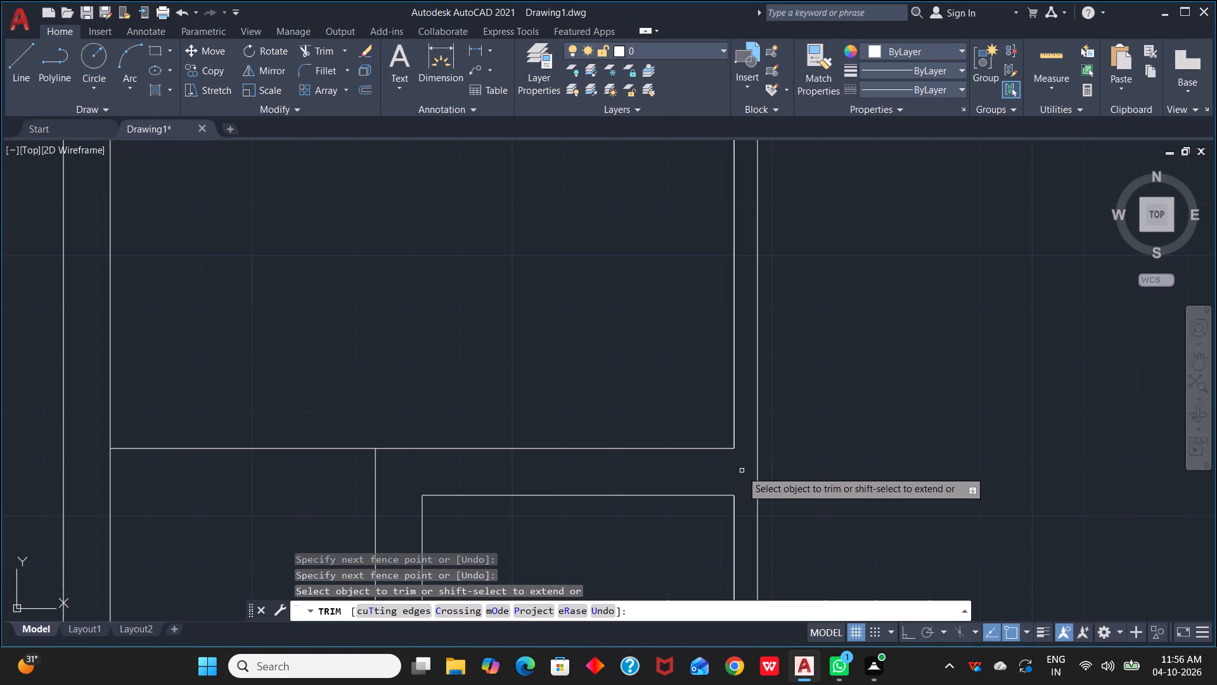
pyautogui.scroll(-1, 742, 471)
pyautogui.scroll(-1, 846, 481)
pyautogui.moveTo(846, 481); pyautogui.dragTo(894, 399, button='middle')
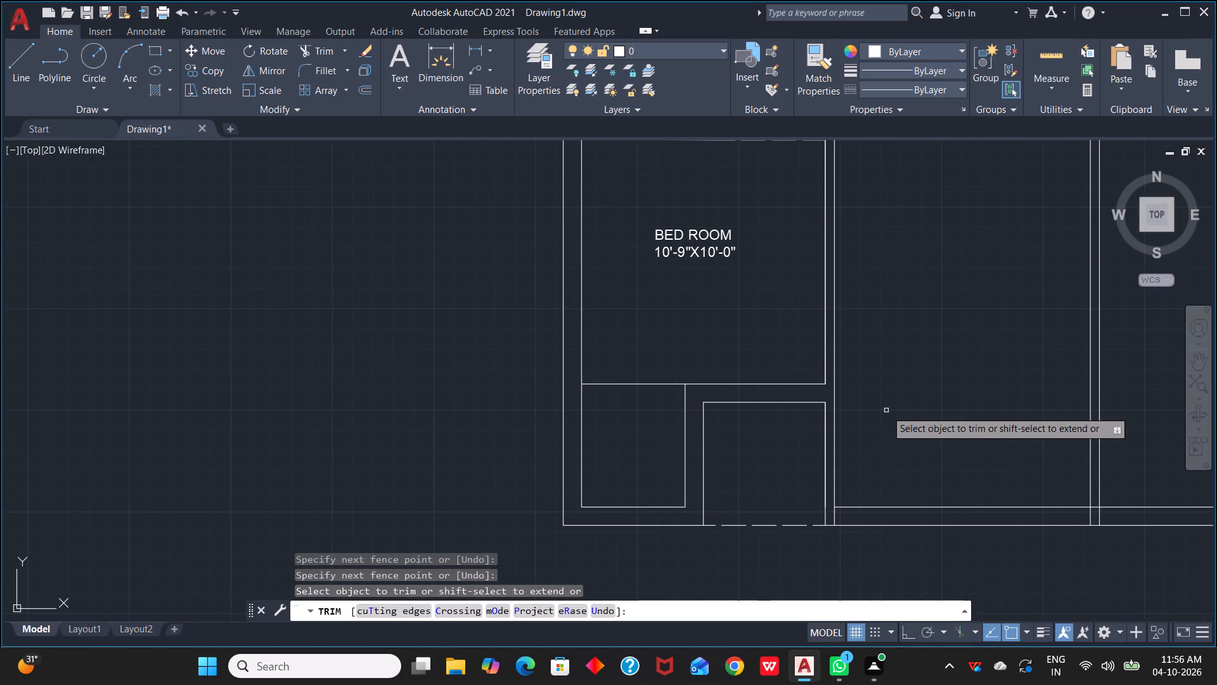
pyautogui.scroll(-1, 892, 400)
pyautogui.moveTo(893, 396); pyautogui.dragTo(899, 476, button='middle')
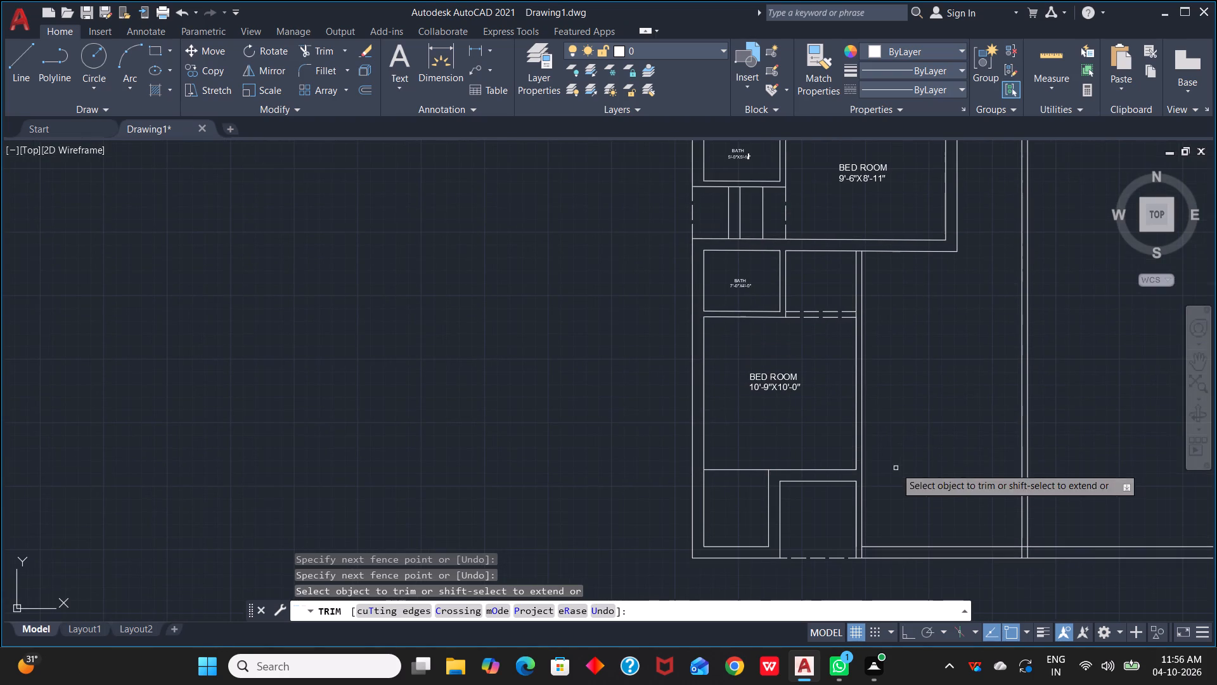
pyautogui.press('Escape')
pyautogui.press('Escape')
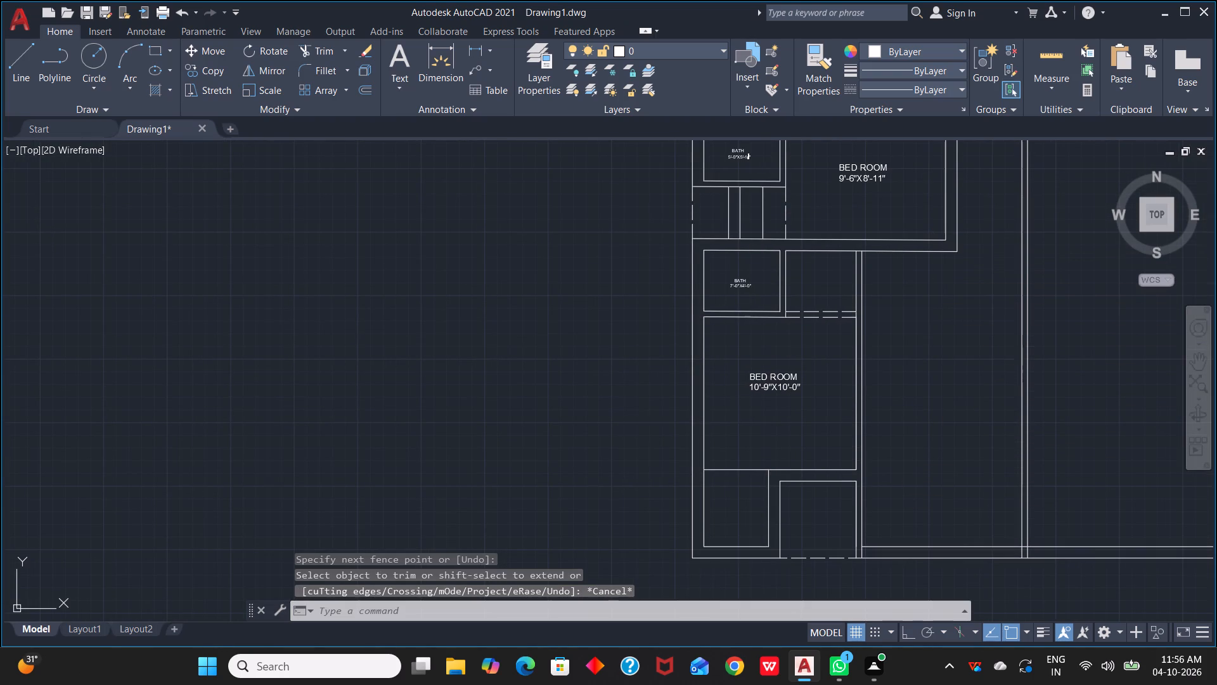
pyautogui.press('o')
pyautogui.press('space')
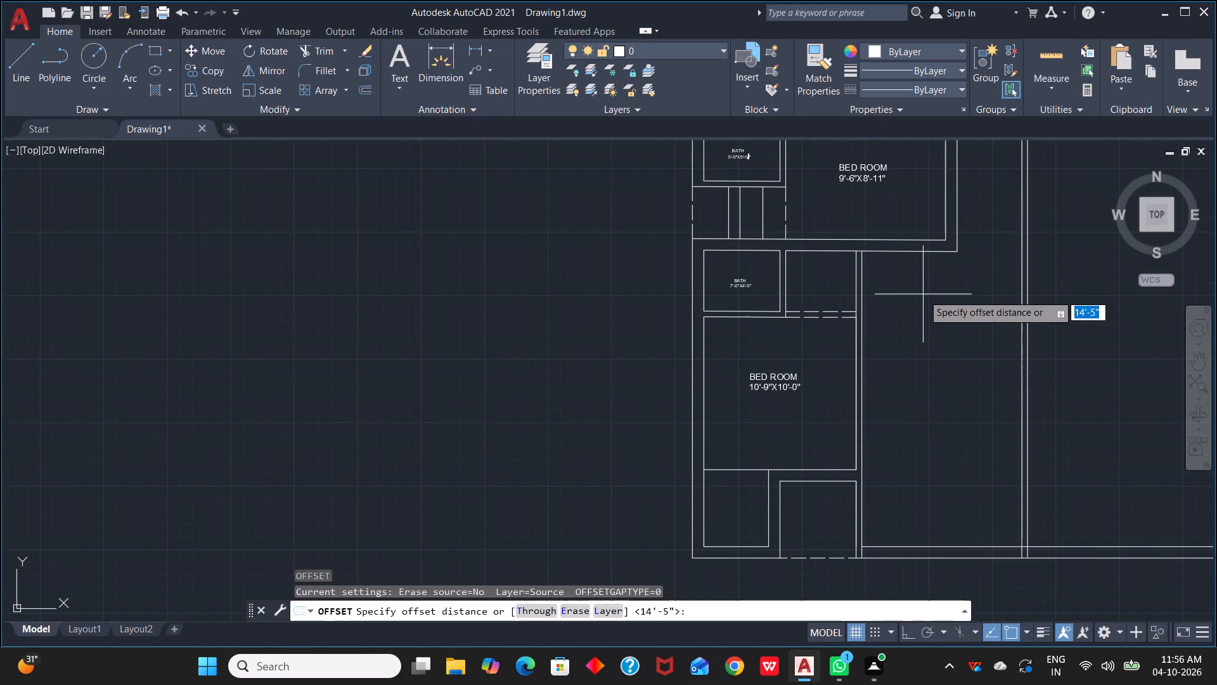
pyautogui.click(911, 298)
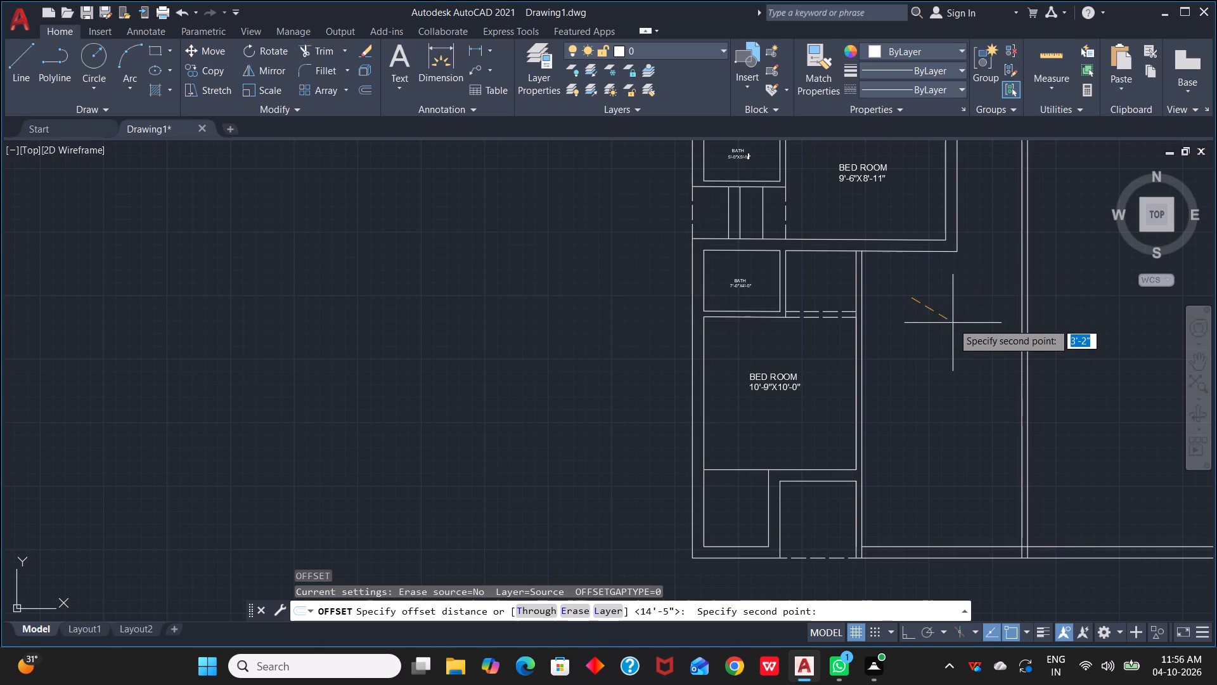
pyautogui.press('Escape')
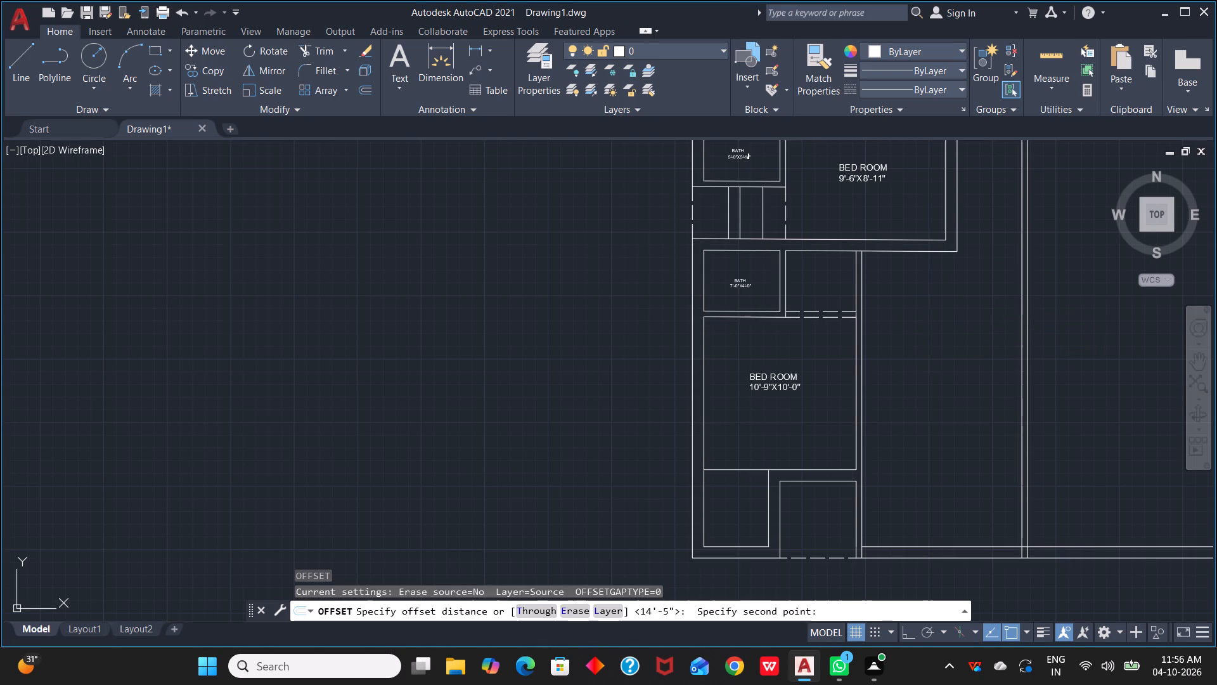
# Offset the lower wall line beneath the 9'-6"X8'-11" BED ROOM 14'5" downward.
pyautogui.press('o')
pyautogui.press('space')
pyautogui.press('space')
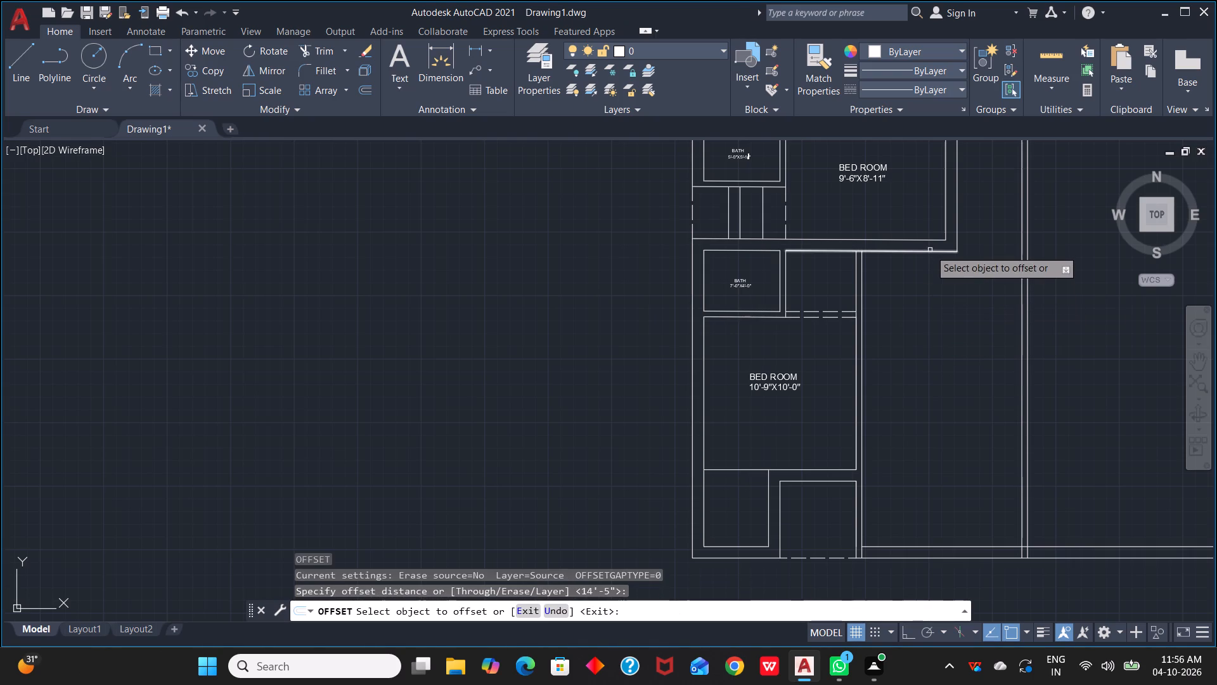
pyautogui.click(930, 252)
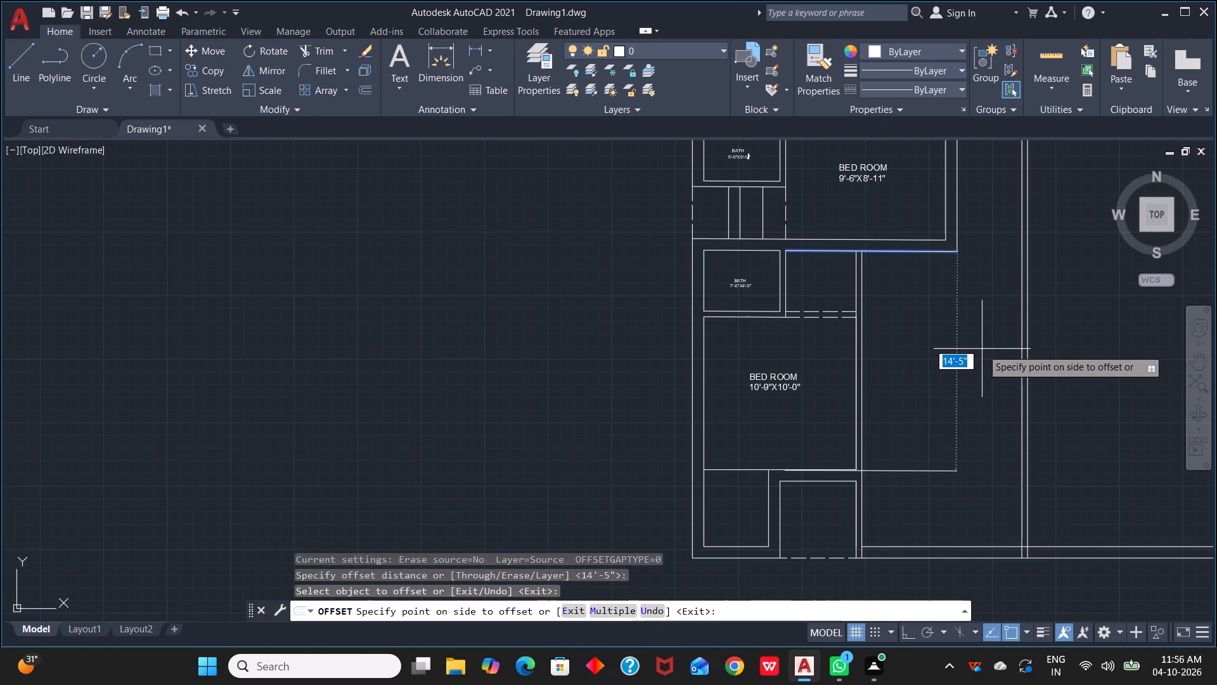
pyautogui.click(991, 349)
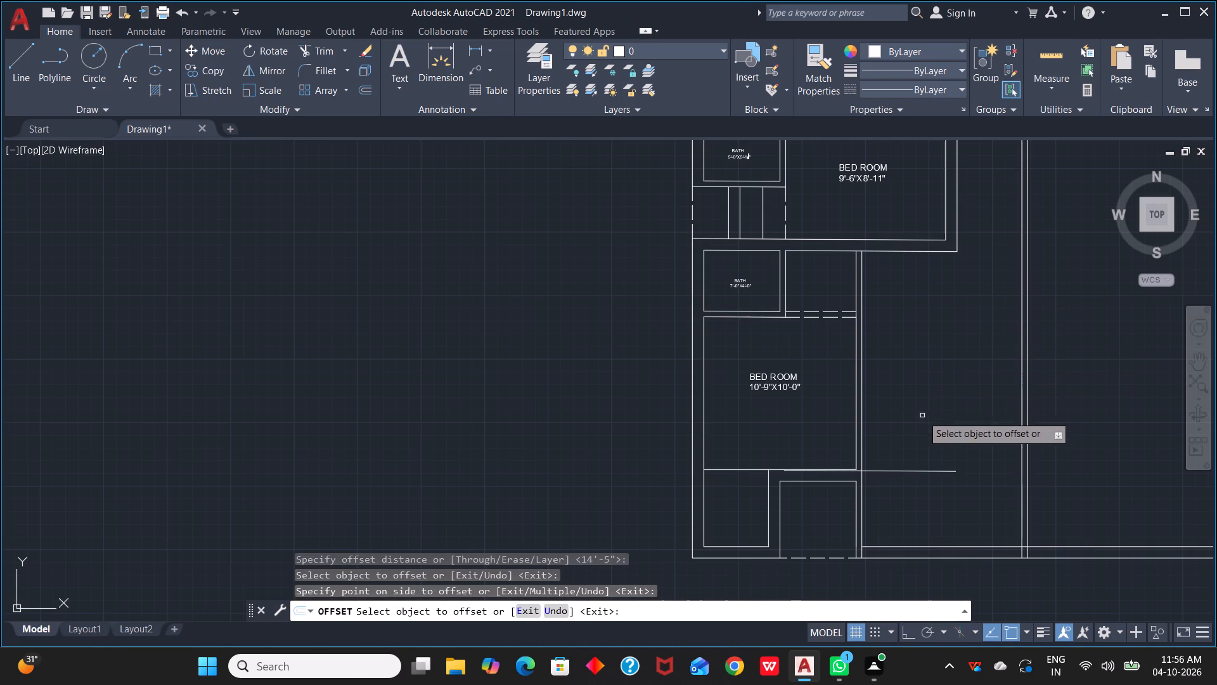
# Trim the part of the new 14'5" offset line lying inside the lower BED ROOM and partition, back to the partition's outer face.
pyautogui.scroll(3, 884, 454)
pyautogui.scroll(-1, 874, 454)
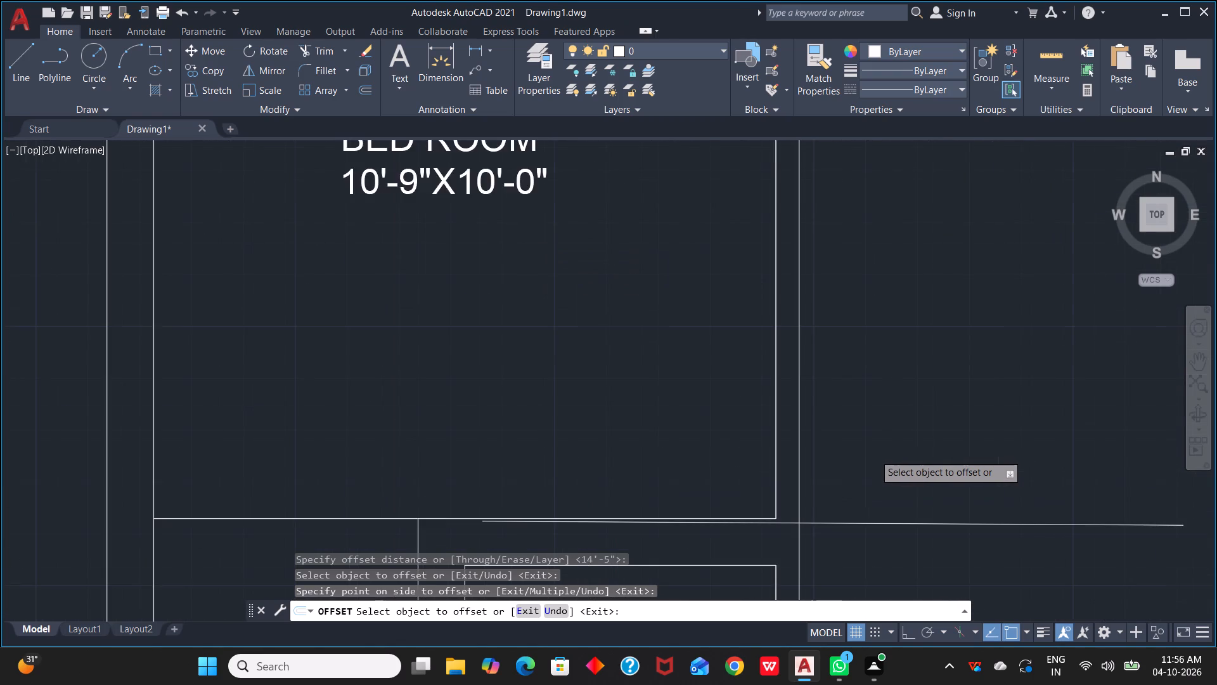
pyautogui.scroll(-1, 874, 454)
pyautogui.scroll(1, 872, 452)
pyautogui.scroll(-1, 872, 452)
pyautogui.scroll(2, 872, 452)
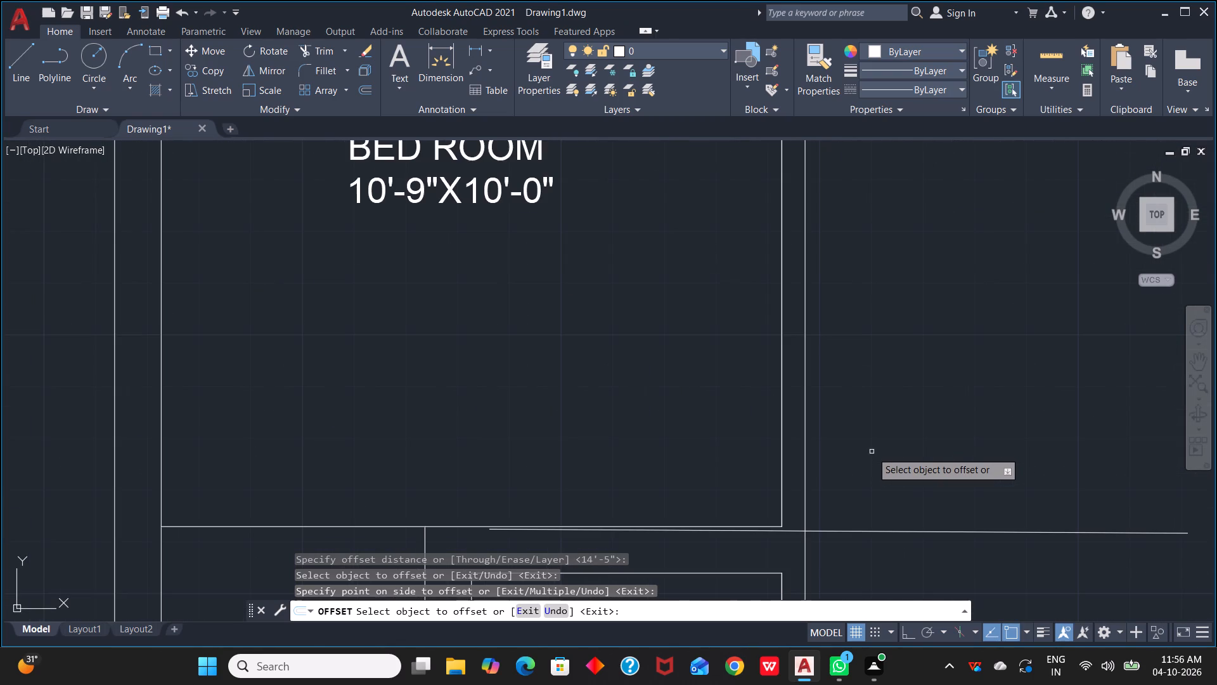
pyautogui.write('TR')
pyautogui.press('space')
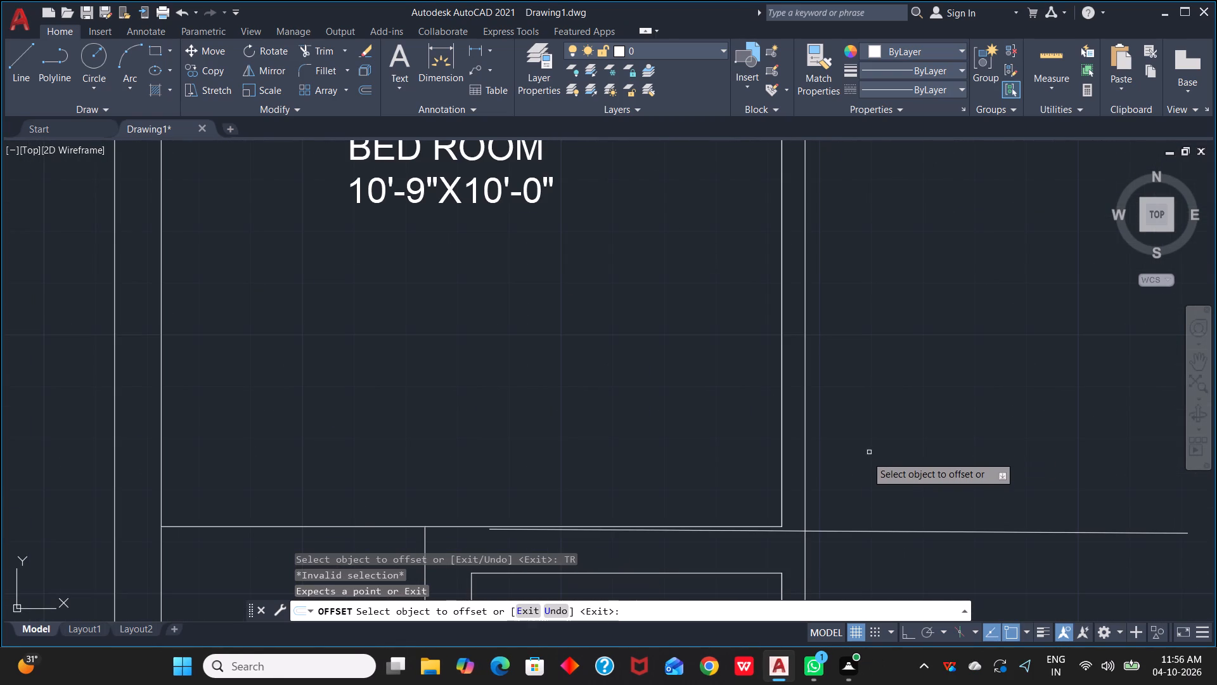
pyautogui.press('Escape')
pyautogui.press('Escape')
pyautogui.write('TR')
pyautogui.press('space')
pyautogui.click(791, 533)
pyautogui.scroll(-2, 908, 457)
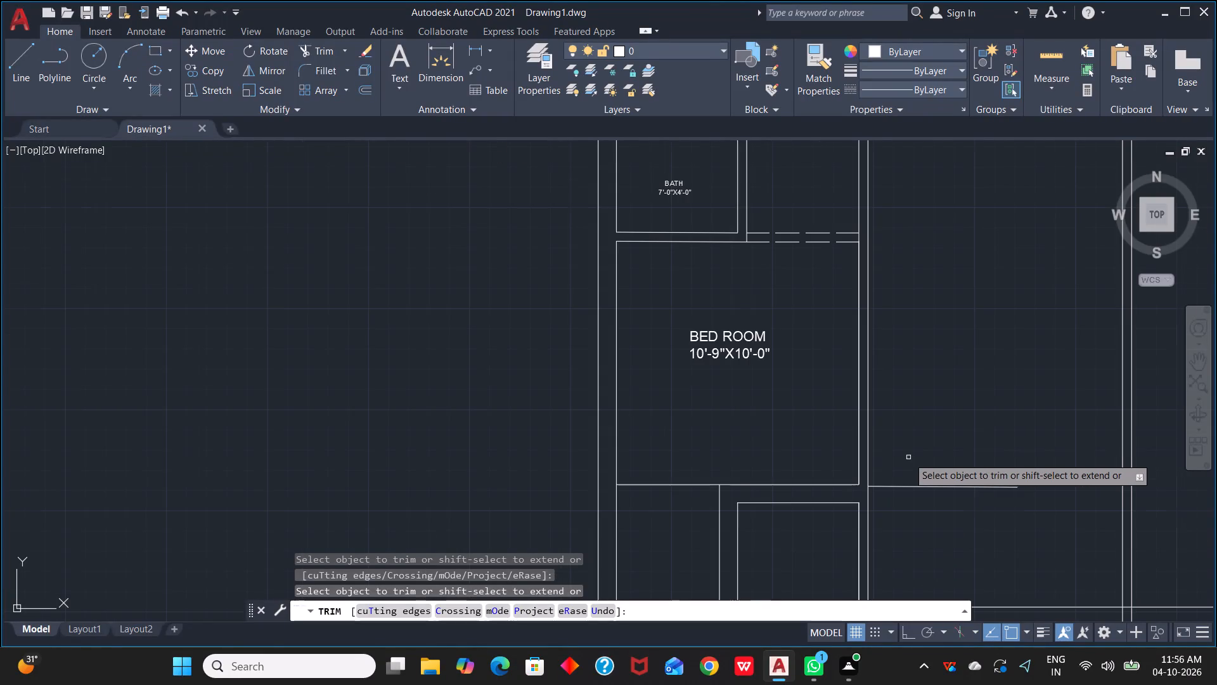
pyautogui.moveTo(937, 412); pyautogui.dragTo(936, 433, button='middle')
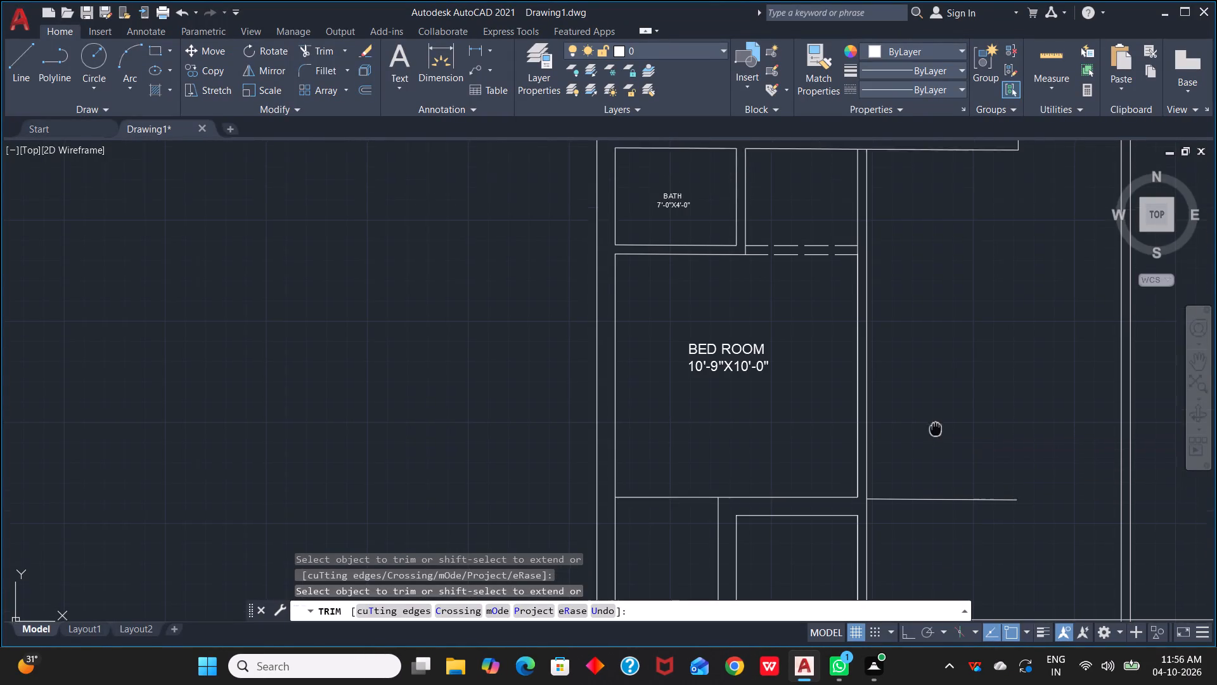
pyautogui.moveTo(936, 433); pyautogui.dragTo(936, 466, button='middle')
pyautogui.scroll(-1, 925, 435)
pyautogui.moveTo(927, 428); pyautogui.dragTo(931, 370, button='middle')
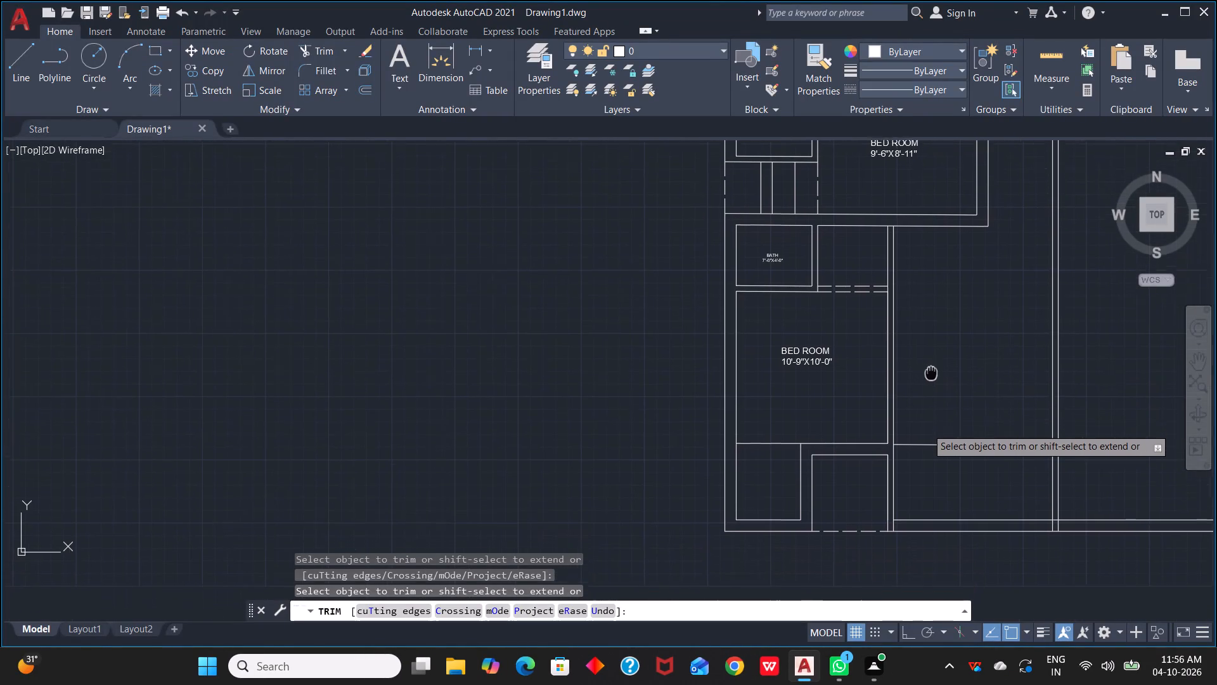
pyautogui.moveTo(931, 370); pyautogui.dragTo(932, 359, button='middle')
pyautogui.press('Escape')
pyautogui.press('Escape')
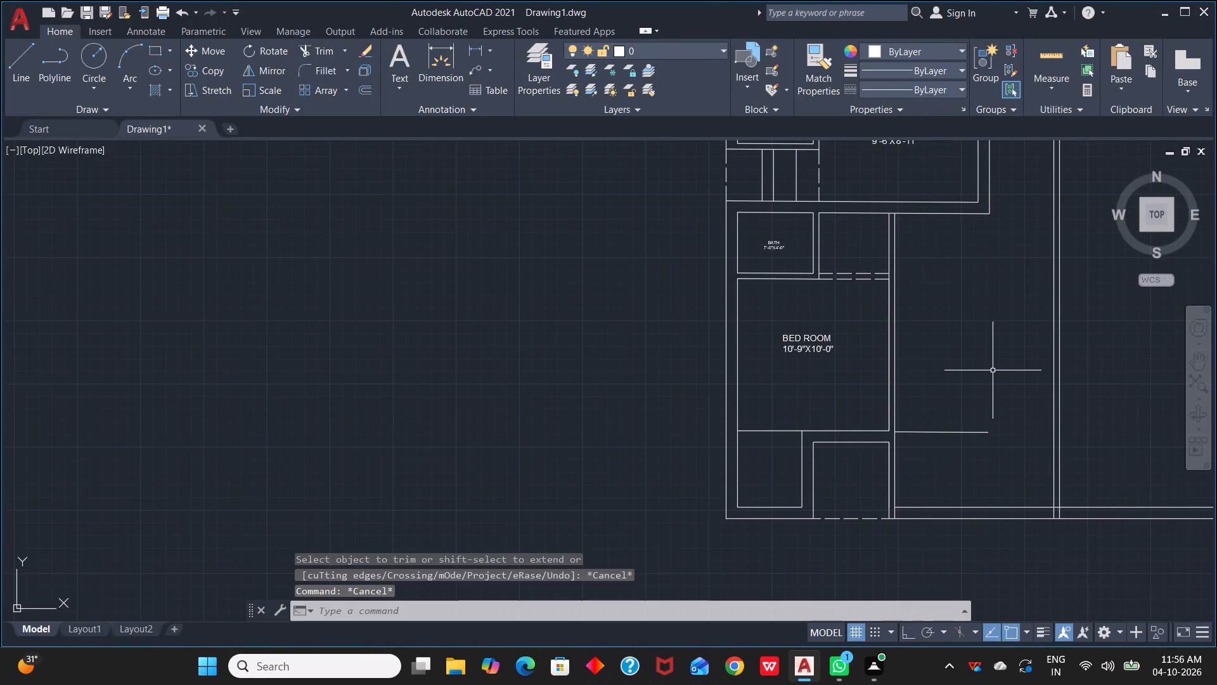
# Extend the new horizontal line rightward to the near face of the long double vertical wall.
pyautogui.press('e')
pyautogui.press('x')
pyautogui.press('space')
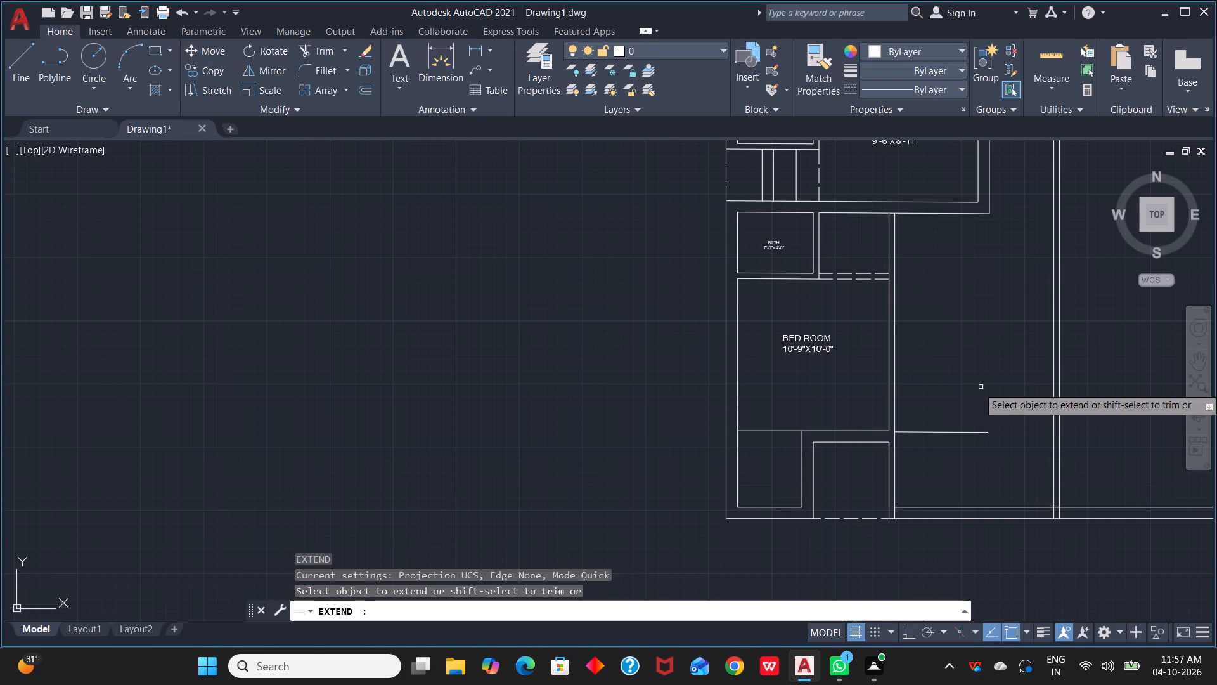
pyautogui.click(974, 432)
pyautogui.press('Escape')
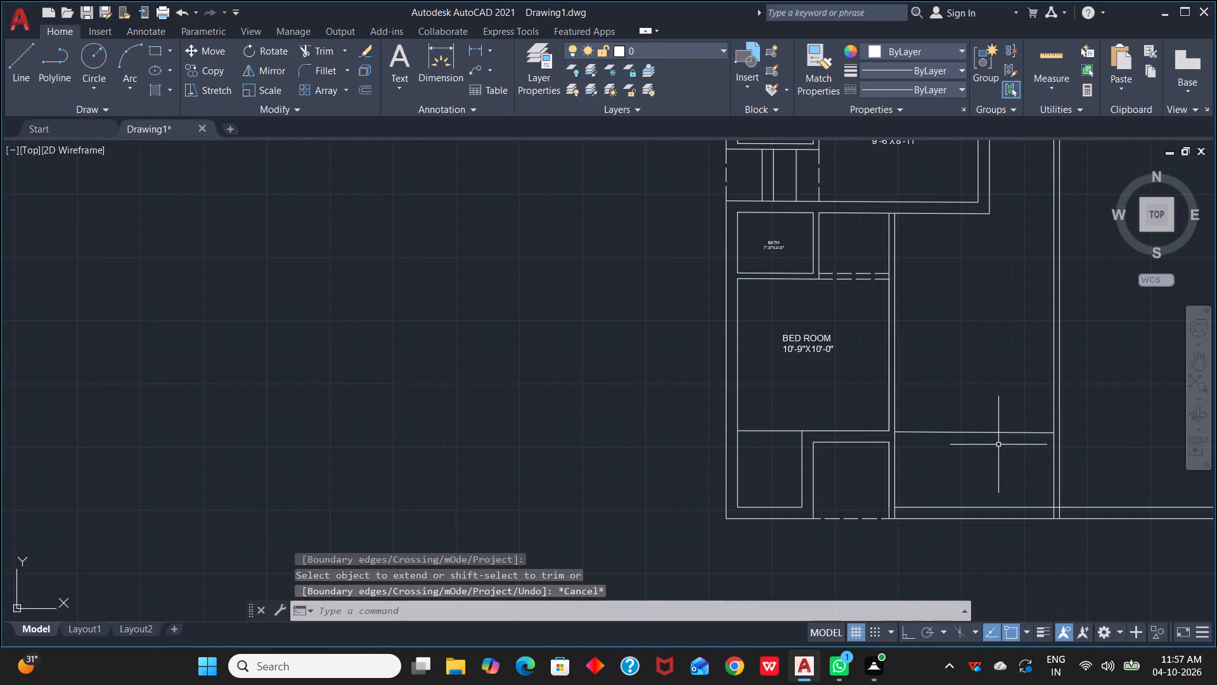
pyautogui.press('Escape')
# Offset the extended horizontal line 9" downward to form the wall's second face.
pyautogui.press('o')
pyautogui.press('space')
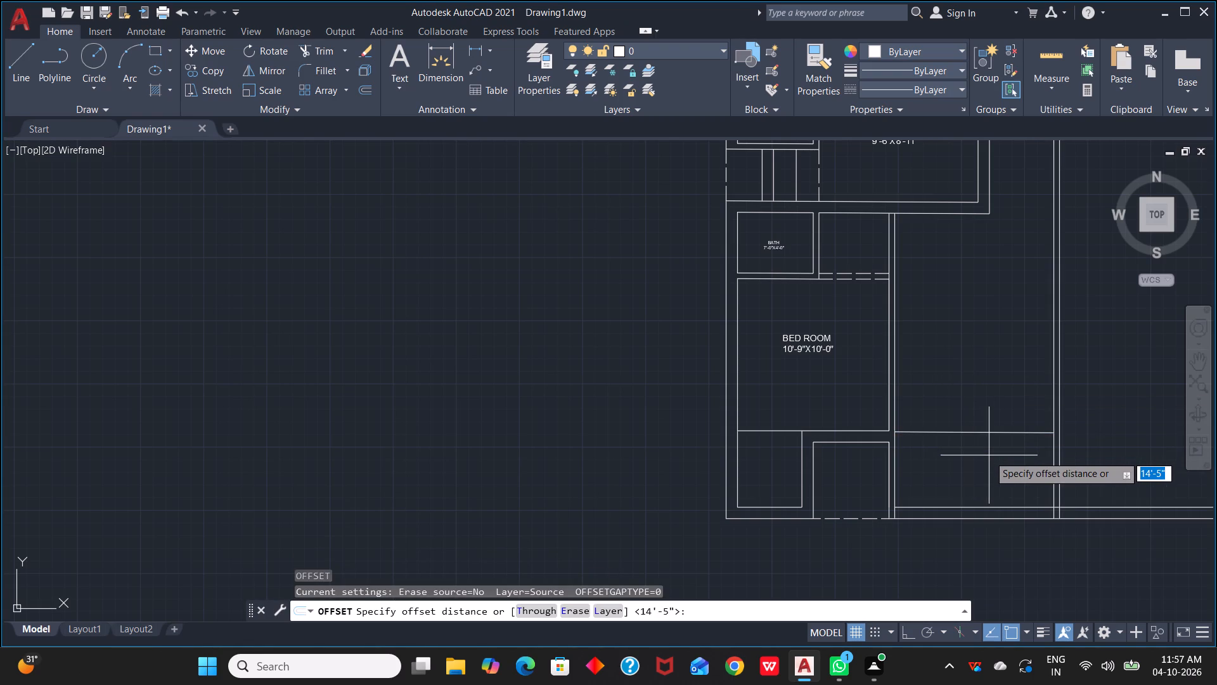
pyautogui.press('9')
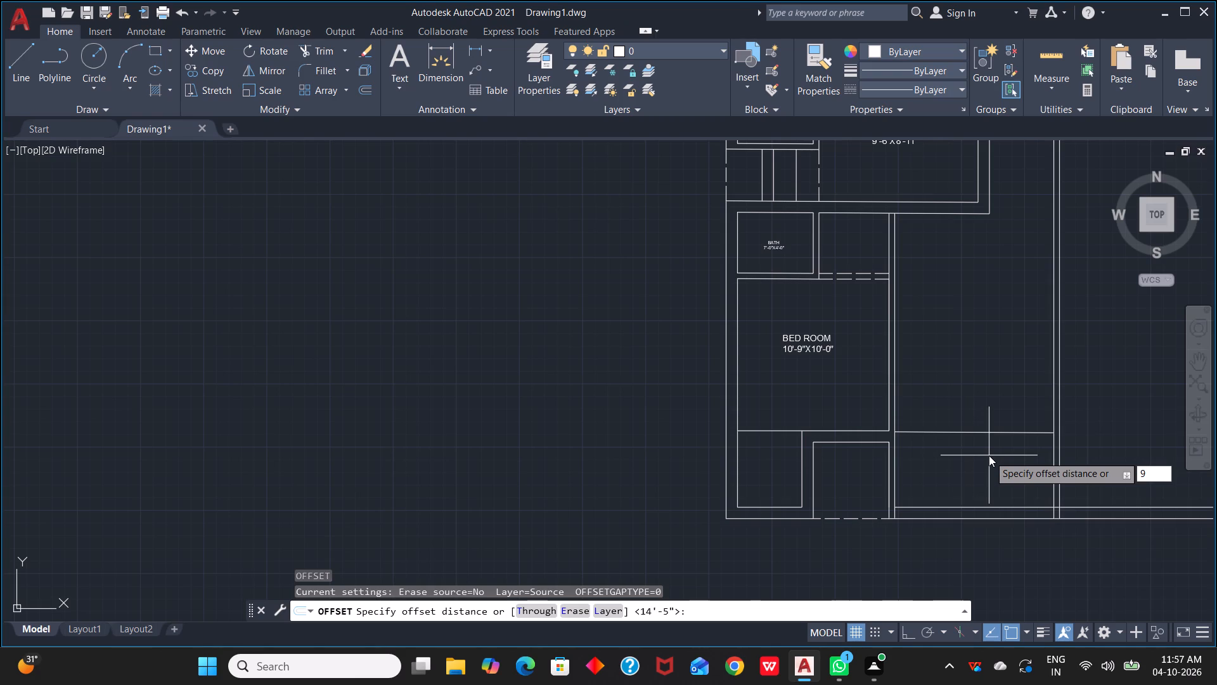
pyautogui.hotkey('shift', '"')
pyautogui.press('Return')
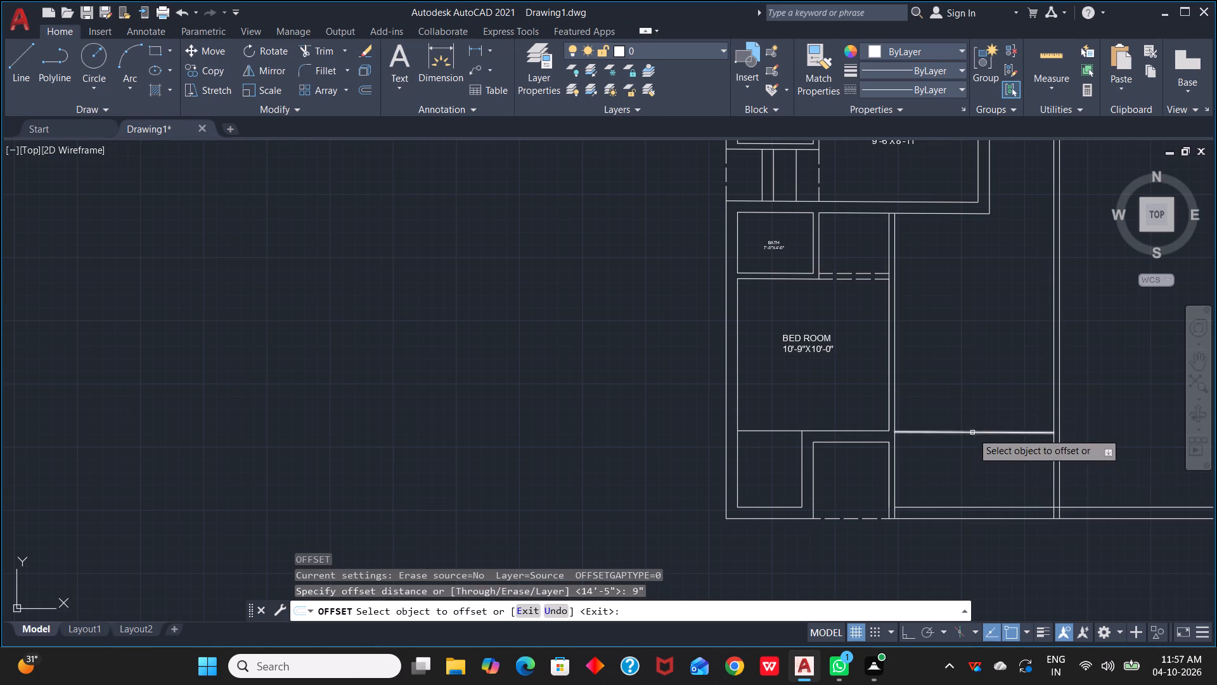
pyautogui.click(973, 432)
pyautogui.click(977, 451)
pyautogui.scroll(2, 970, 452)
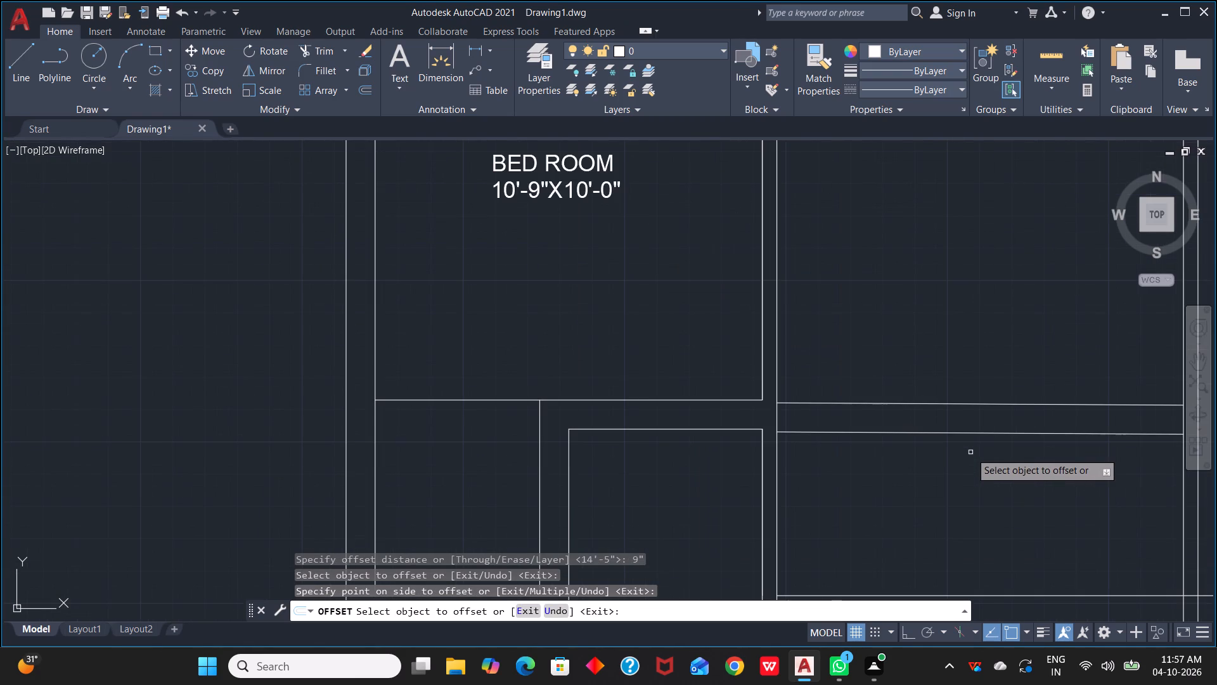
pyautogui.scroll(-2, 964, 454)
pyautogui.scroll(1, 958, 457)
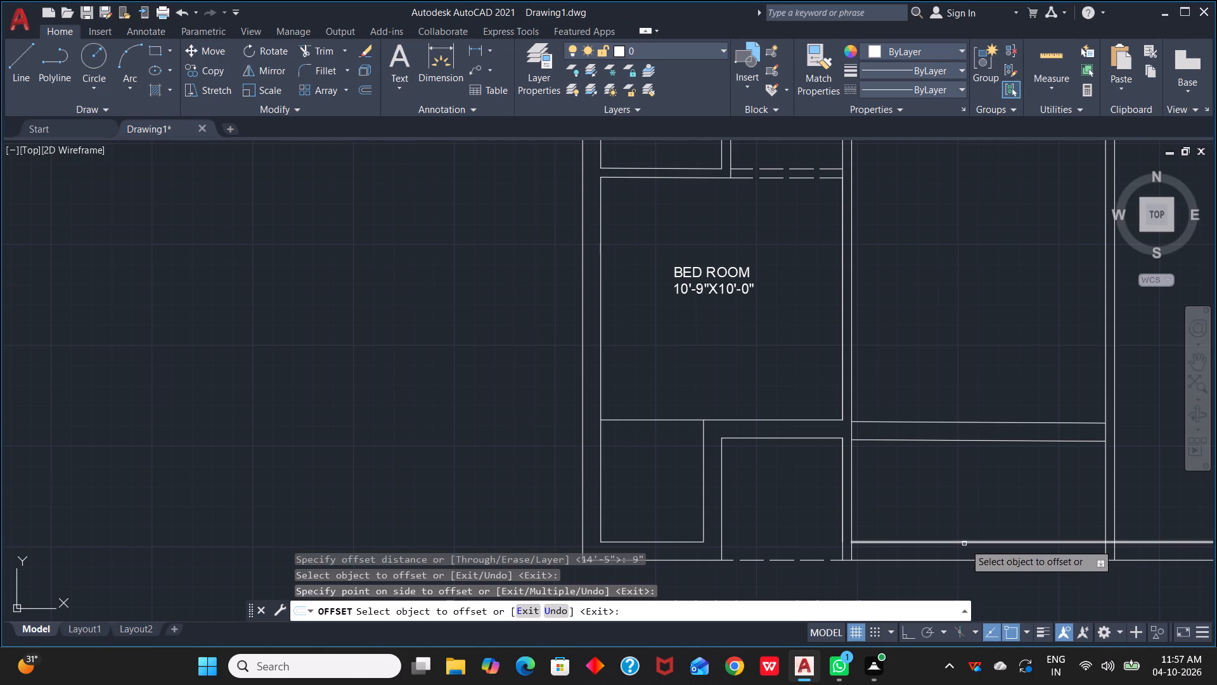
pyautogui.press('Escape')
pyautogui.press('Escape')
# Trim the bottom wall's inner line between the 4.5" partition and the long double vertical wall.
pyautogui.press('t')
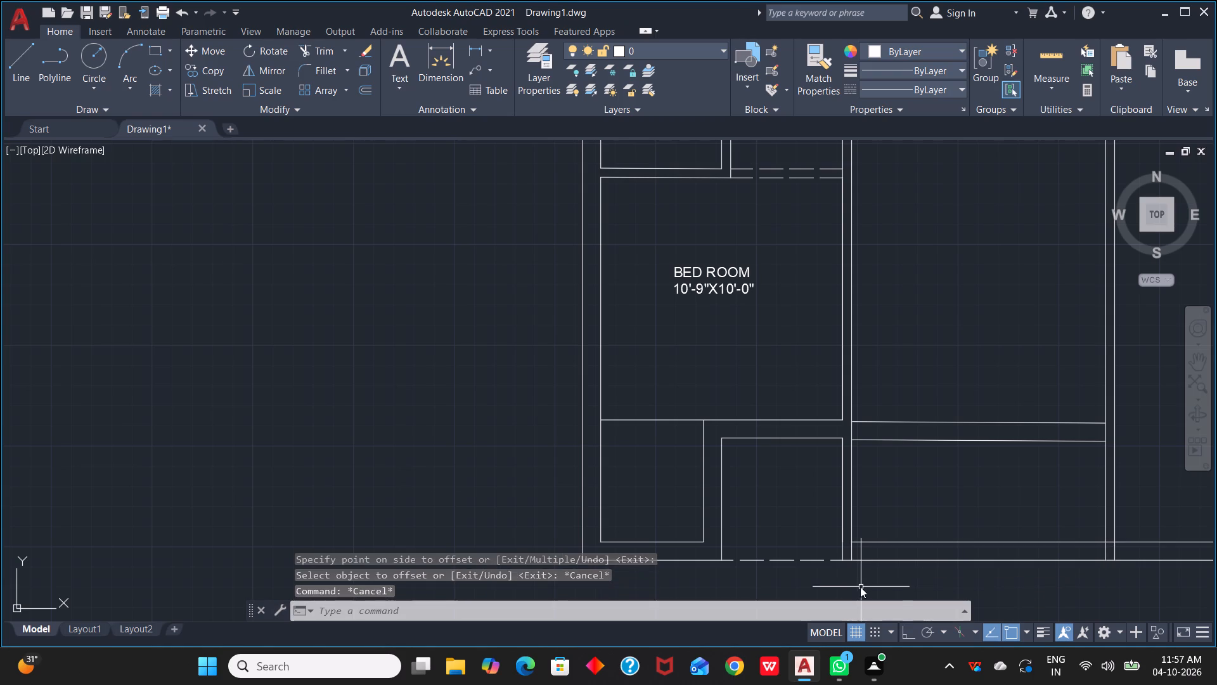
pyautogui.press('r')
pyautogui.press('space')
pyautogui.click(913, 540)
pyautogui.scroll(-1, 1014, 536)
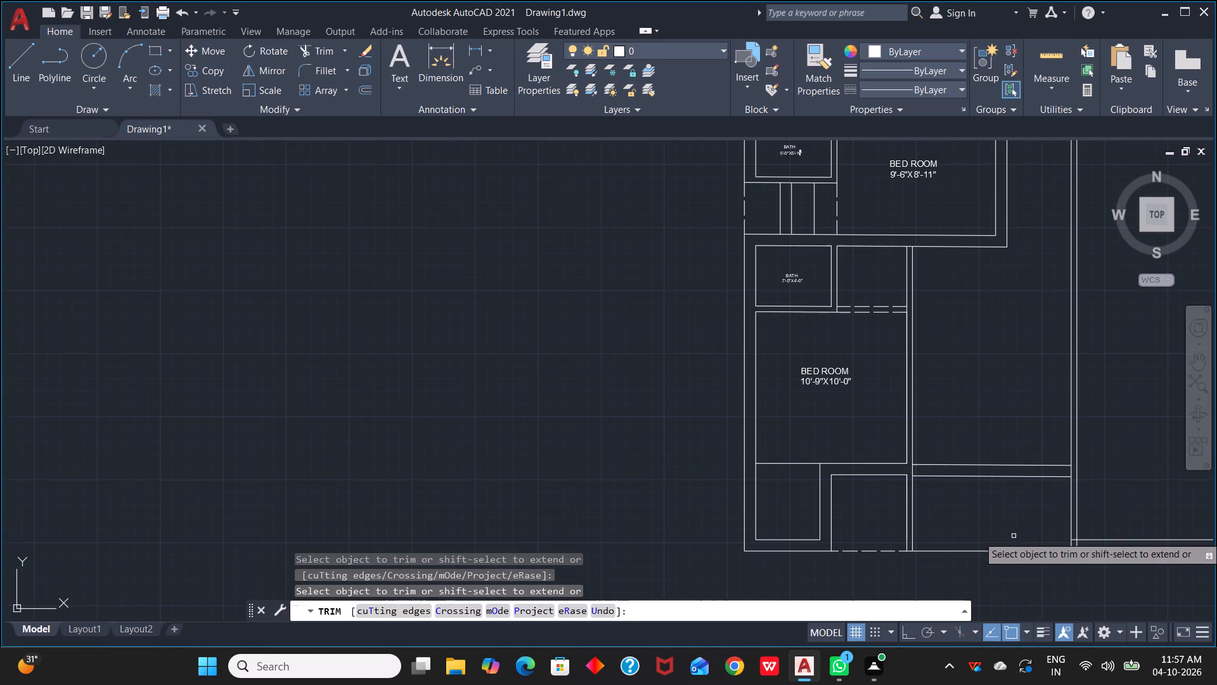
pyautogui.moveTo(1010, 529); pyautogui.dragTo(1009, 387, button='middle')
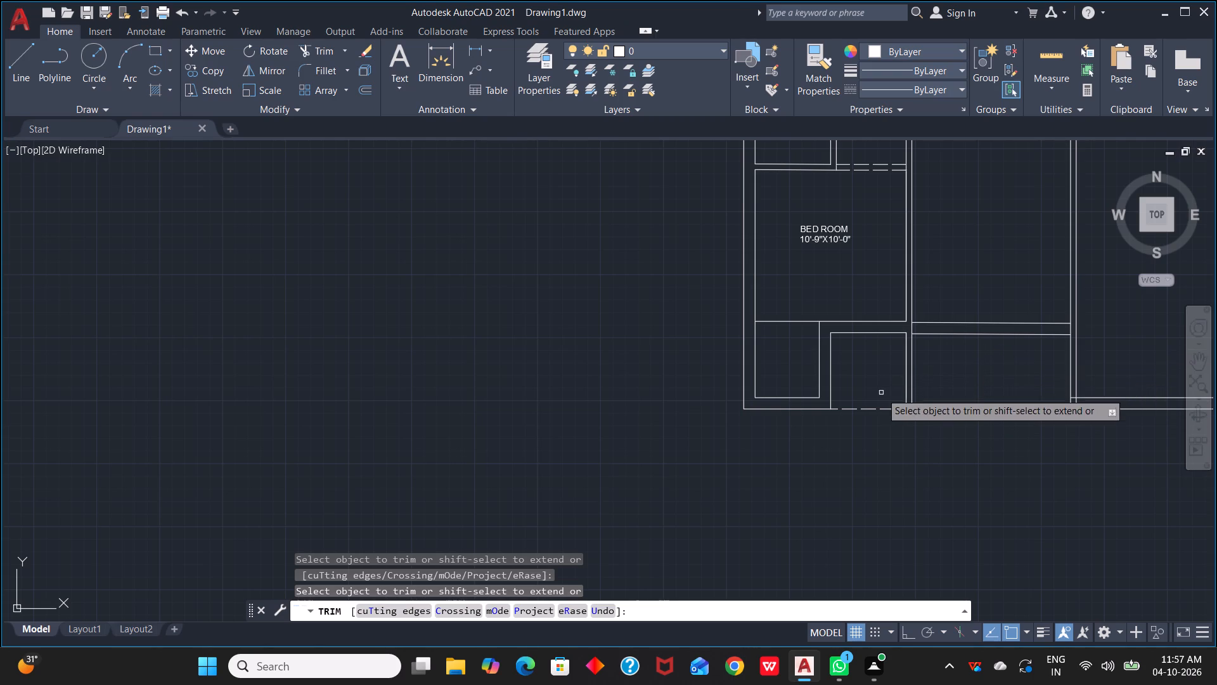
pyautogui.scroll(1, 870, 380)
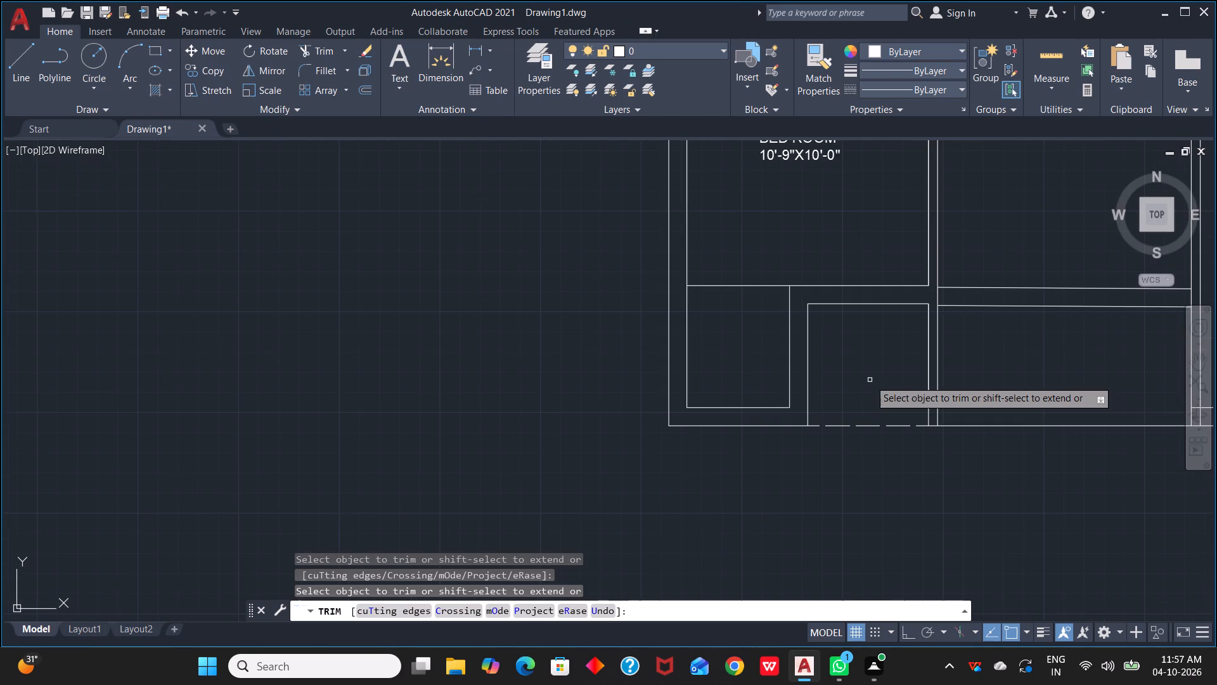
pyautogui.scroll(-1, 868, 381)
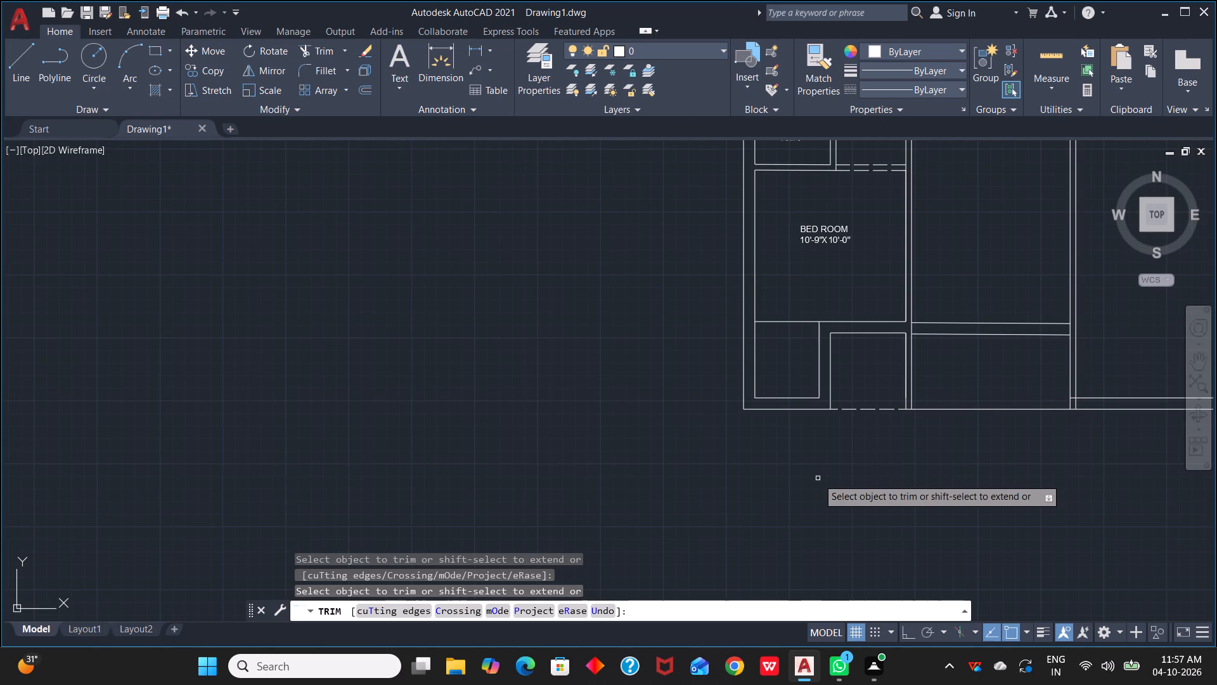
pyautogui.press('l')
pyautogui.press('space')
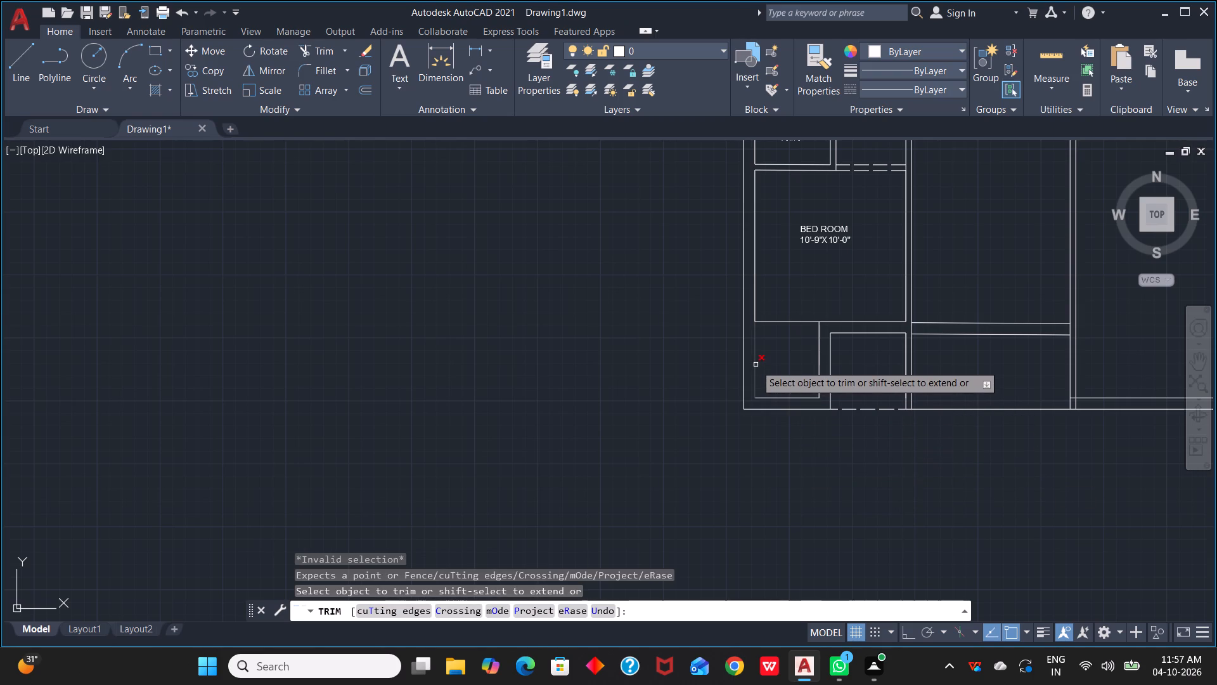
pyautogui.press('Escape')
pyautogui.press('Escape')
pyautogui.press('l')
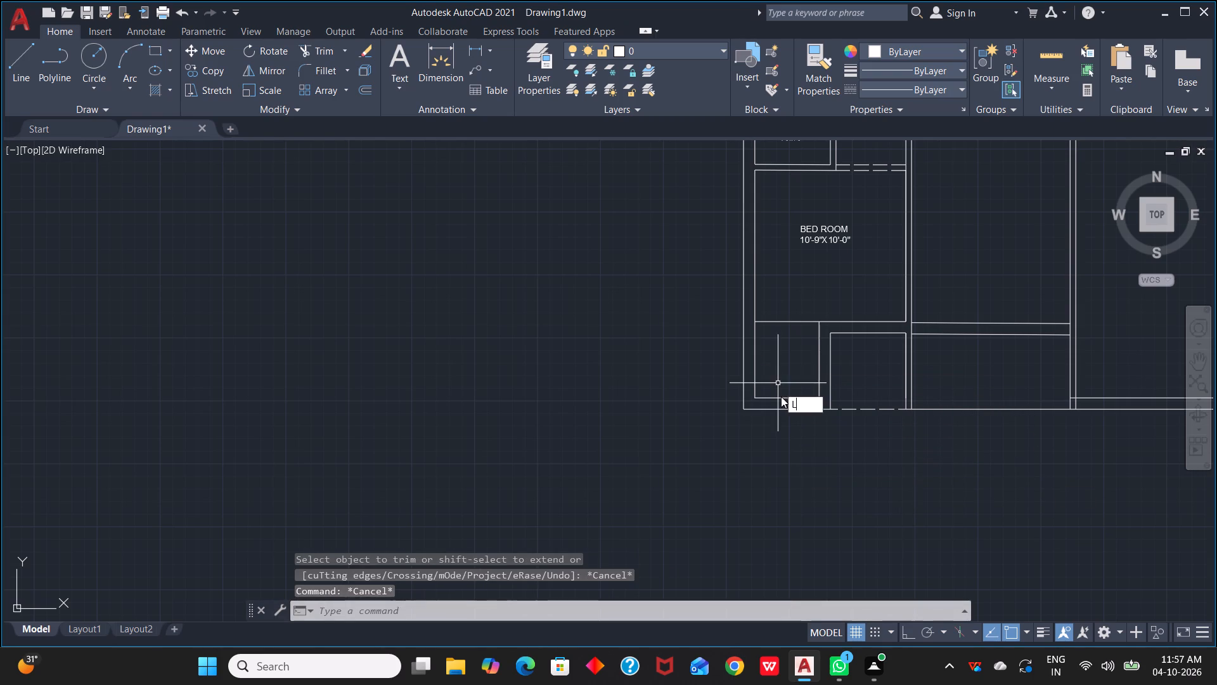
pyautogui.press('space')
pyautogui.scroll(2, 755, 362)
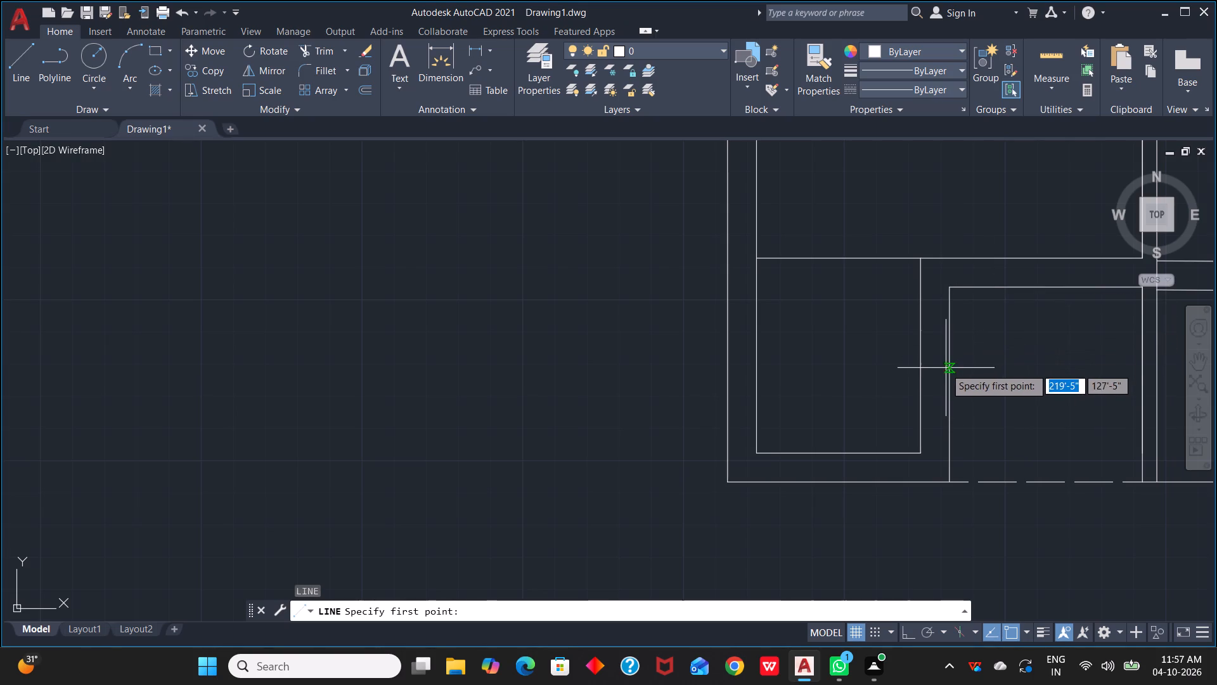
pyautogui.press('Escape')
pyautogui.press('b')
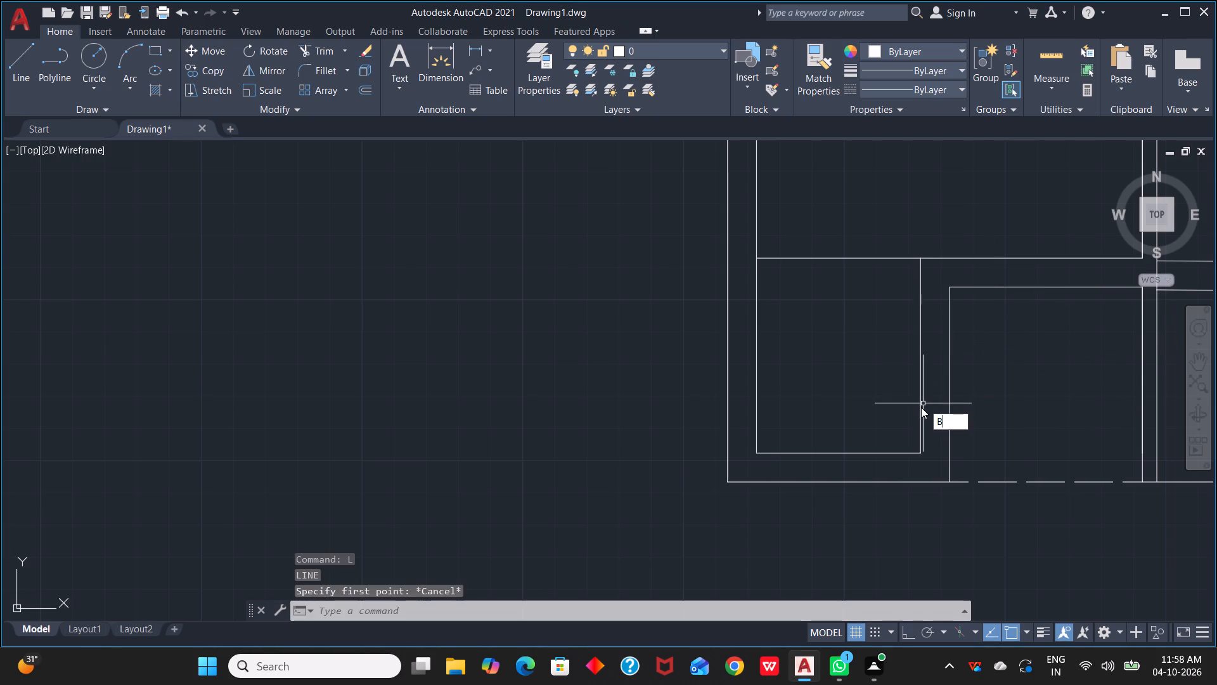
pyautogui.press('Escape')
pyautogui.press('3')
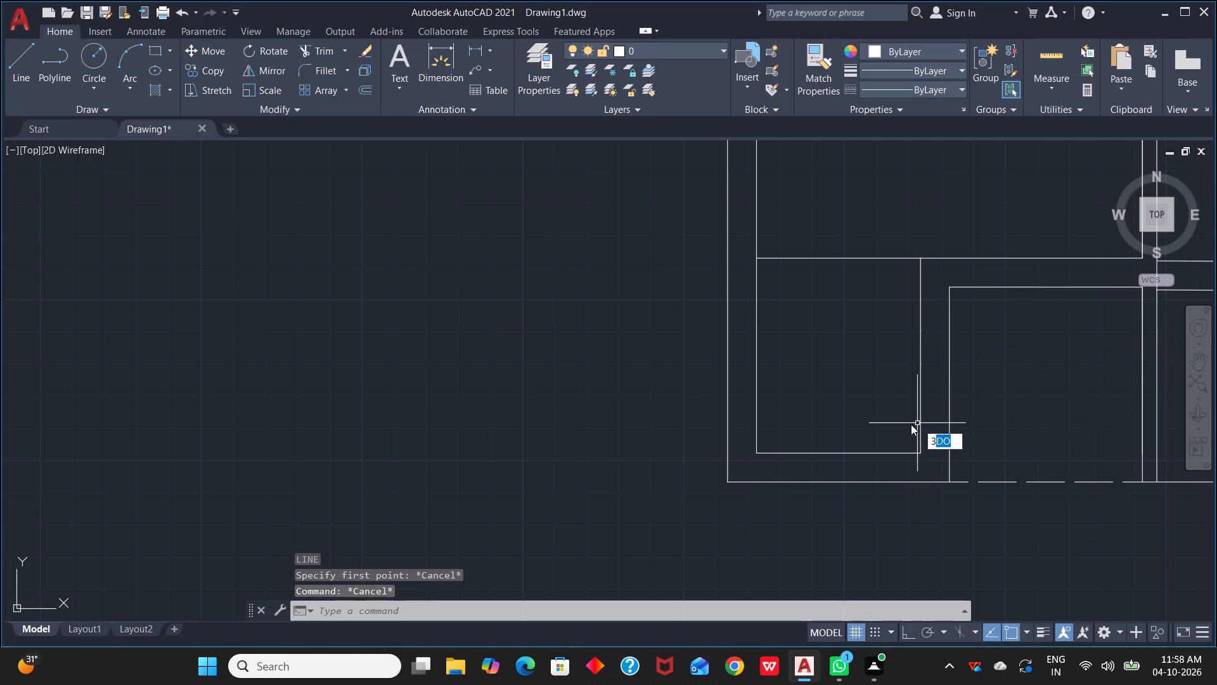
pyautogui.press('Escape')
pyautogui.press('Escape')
# Offset both segments of the lower BED ROOM's bottom line 3' downward, across the two small compartments below it.
pyautogui.press('o')
pyautogui.press('space')
pyautogui.press('3')
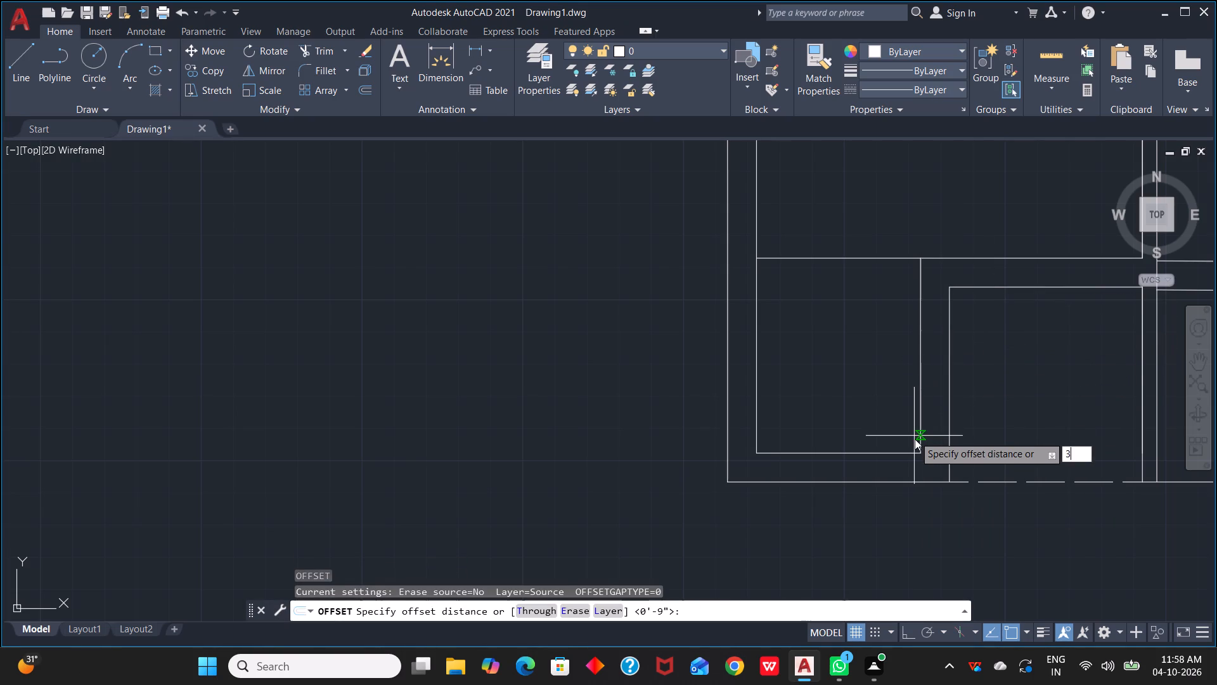
pyautogui.write("'")
pyautogui.press('space')
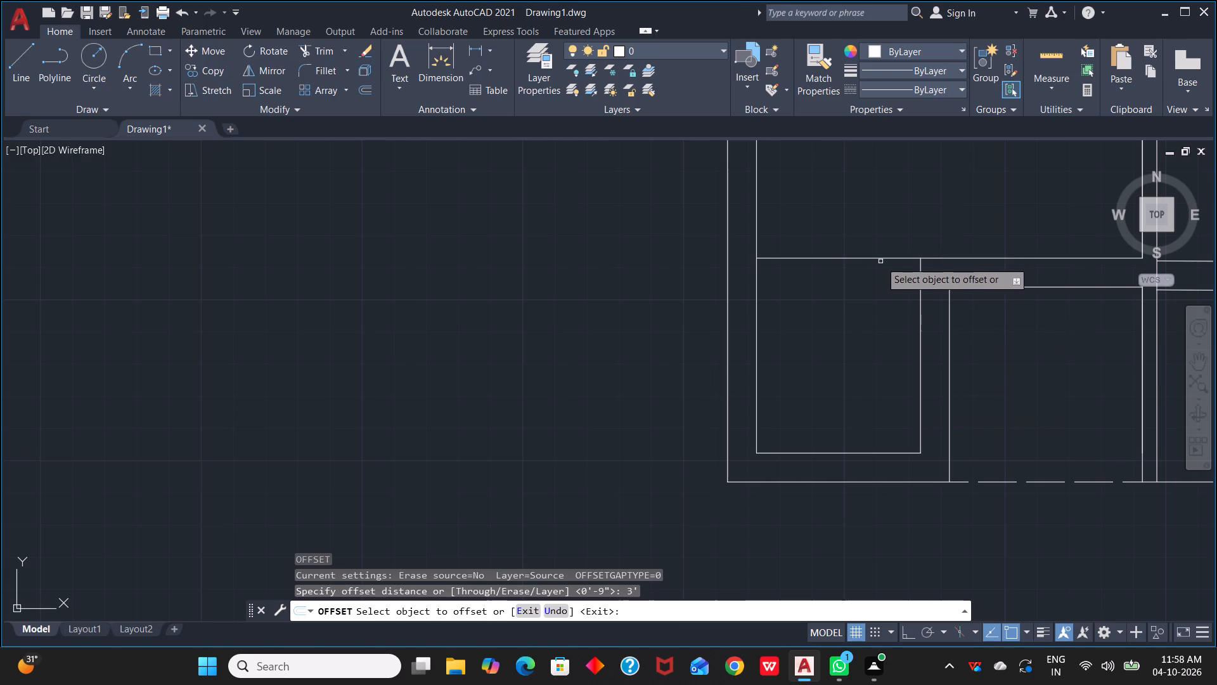
pyautogui.click(884, 256)
pyautogui.click(884, 344)
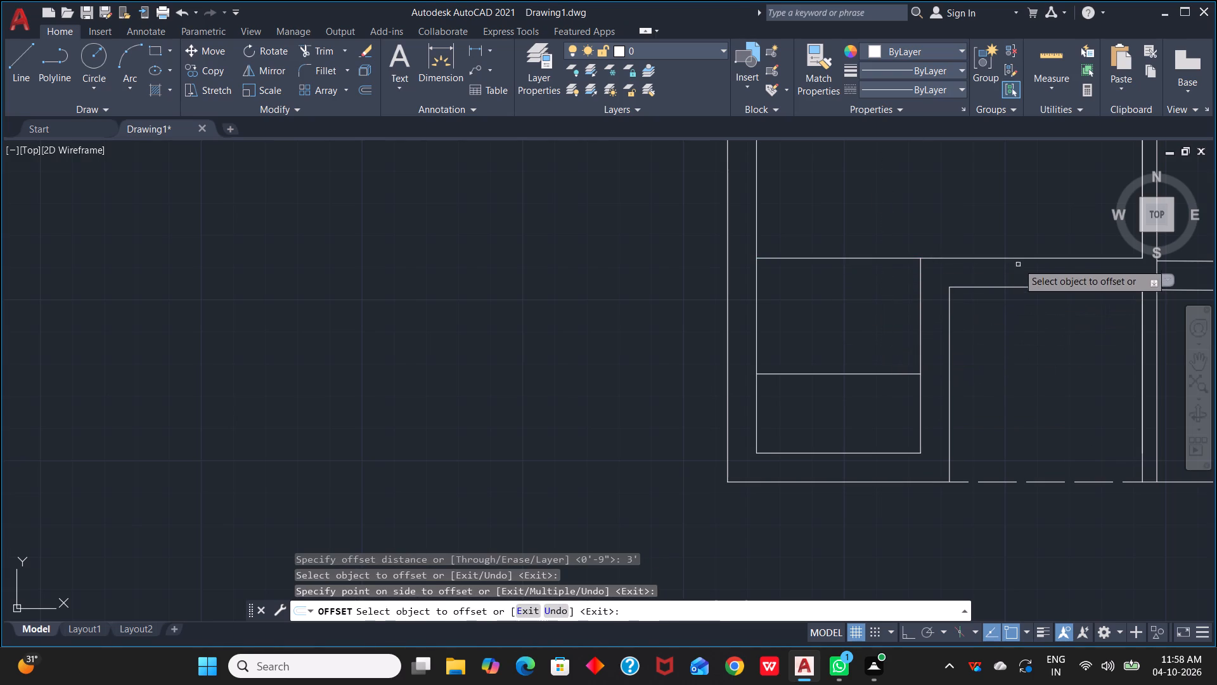
pyautogui.click(1019, 259)
pyautogui.click(1019, 306)
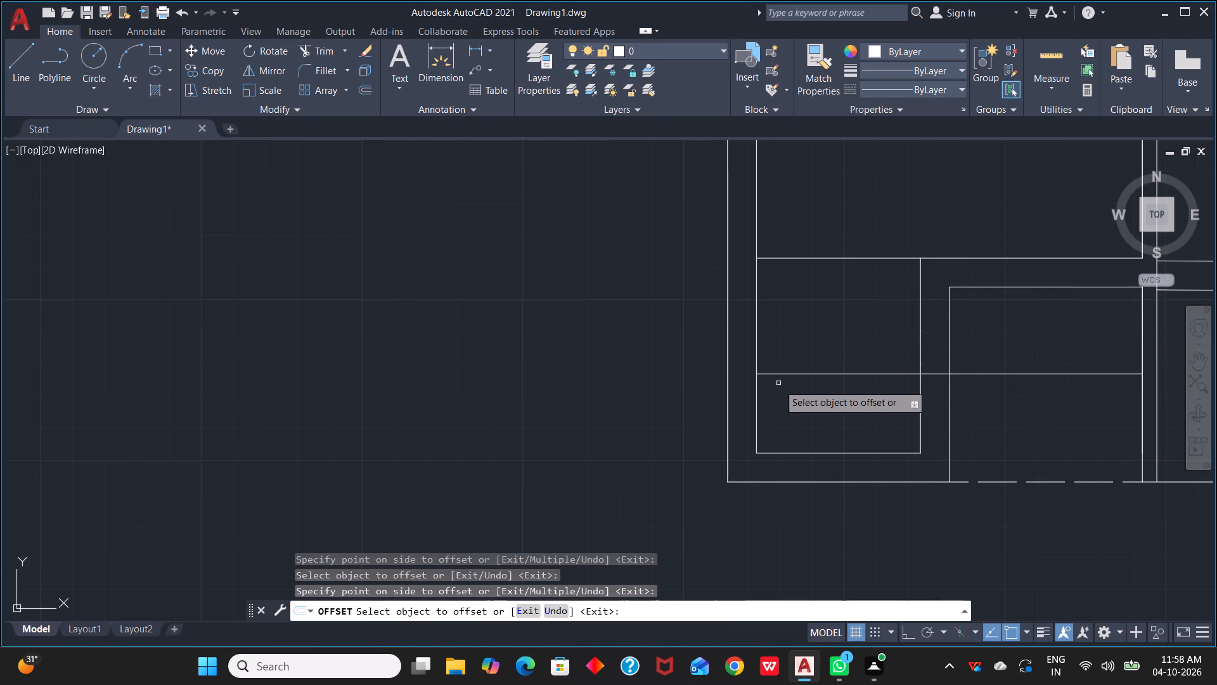
pyautogui.press('Escape')
pyautogui.press('Escape')
# Extend the new 3' offset line and the BED ROOM's bottom line leftward to the outer face of the exterior wall.
pyautogui.press('e')
pyautogui.press('x')
pyautogui.press('space')
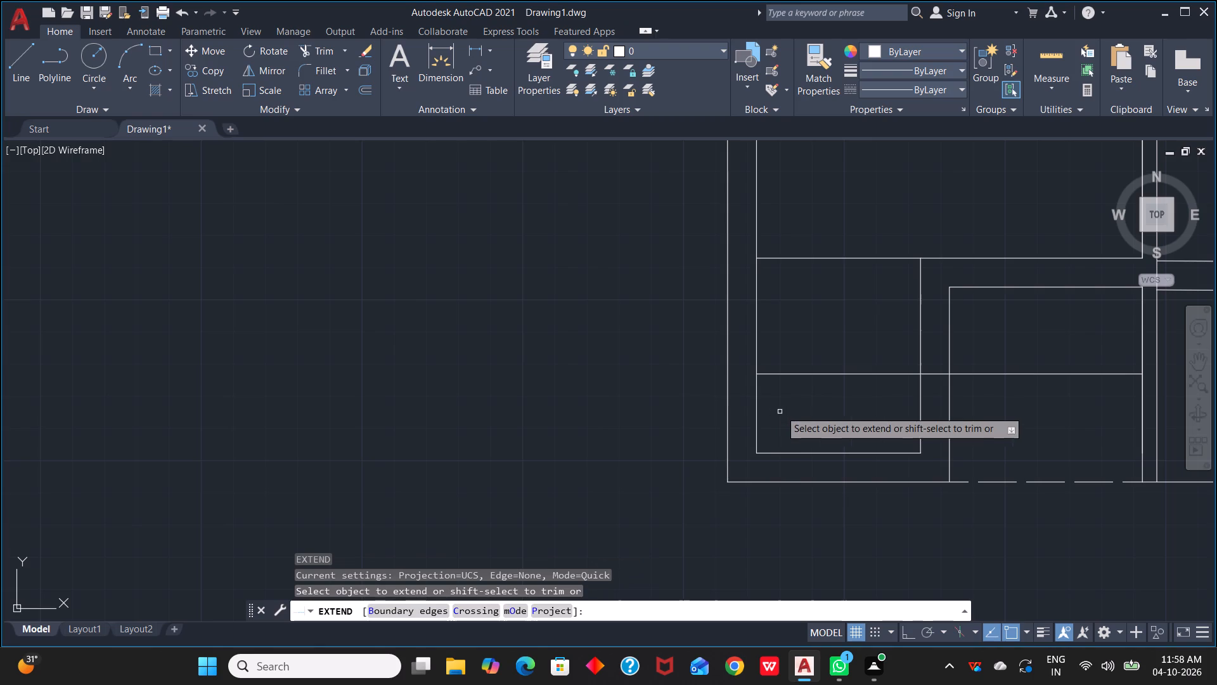
pyautogui.click(787, 372)
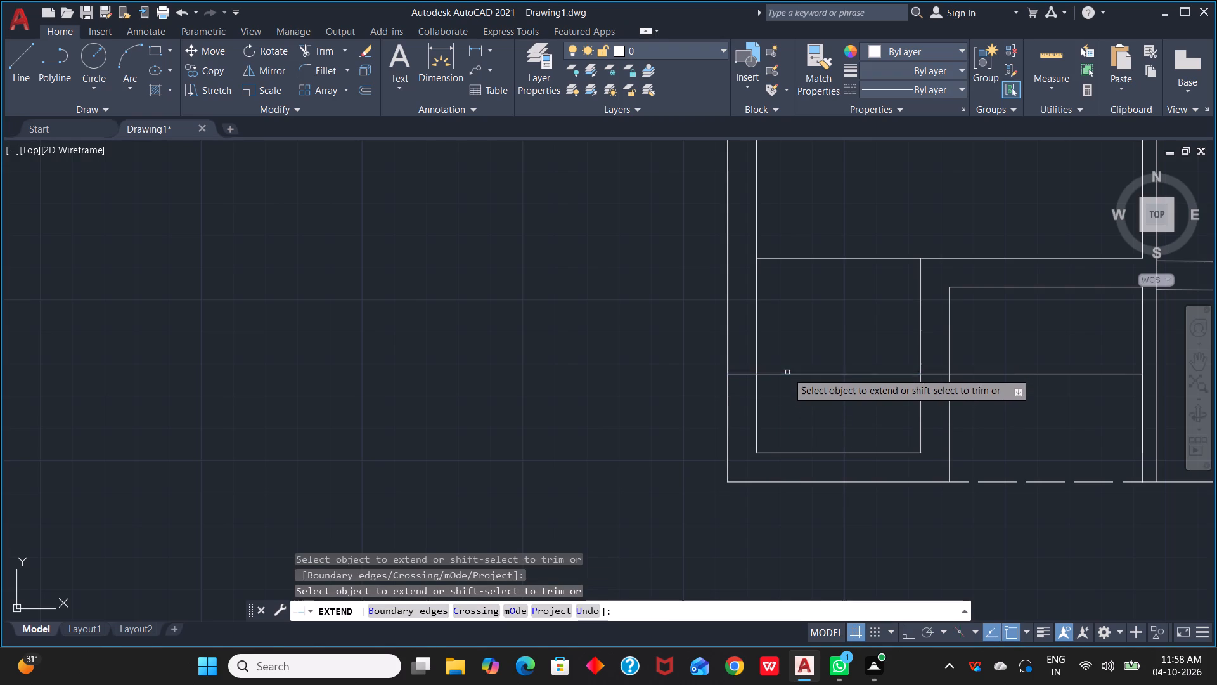
pyautogui.click(791, 259)
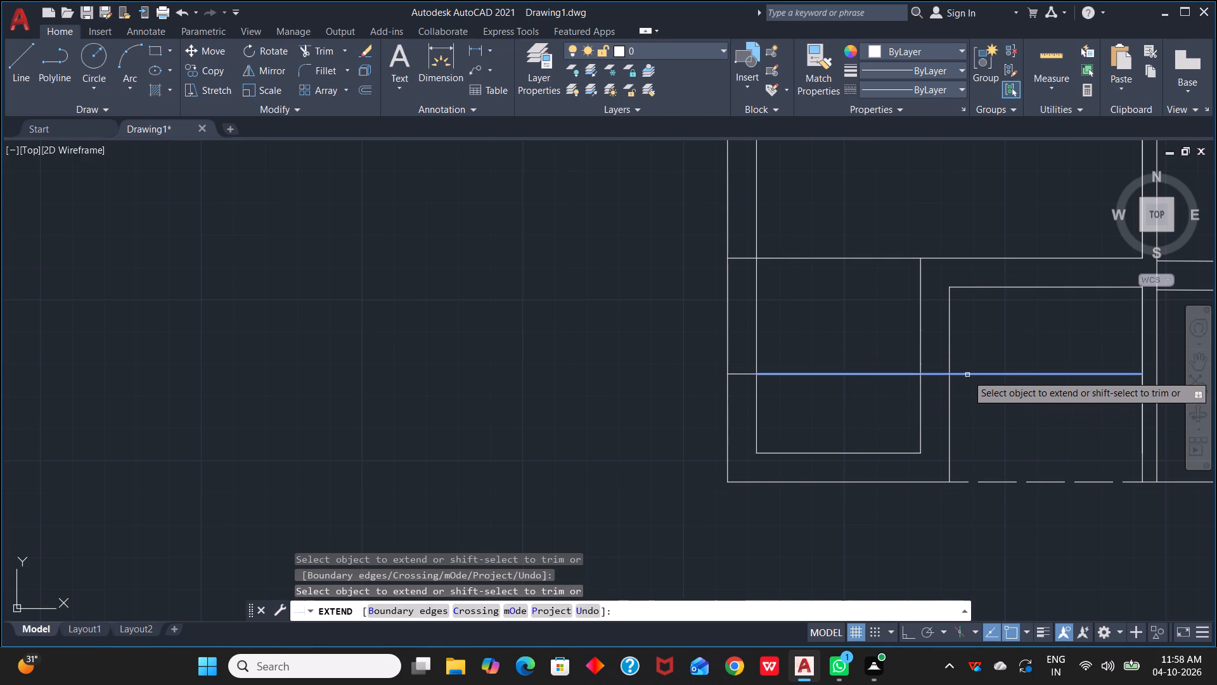
pyautogui.press('Escape')
# Offset both segments of the 3' offset line 9" downward to form the outer face of the compartments' new bottom wall.
pyautogui.press('o')
pyautogui.press('space')
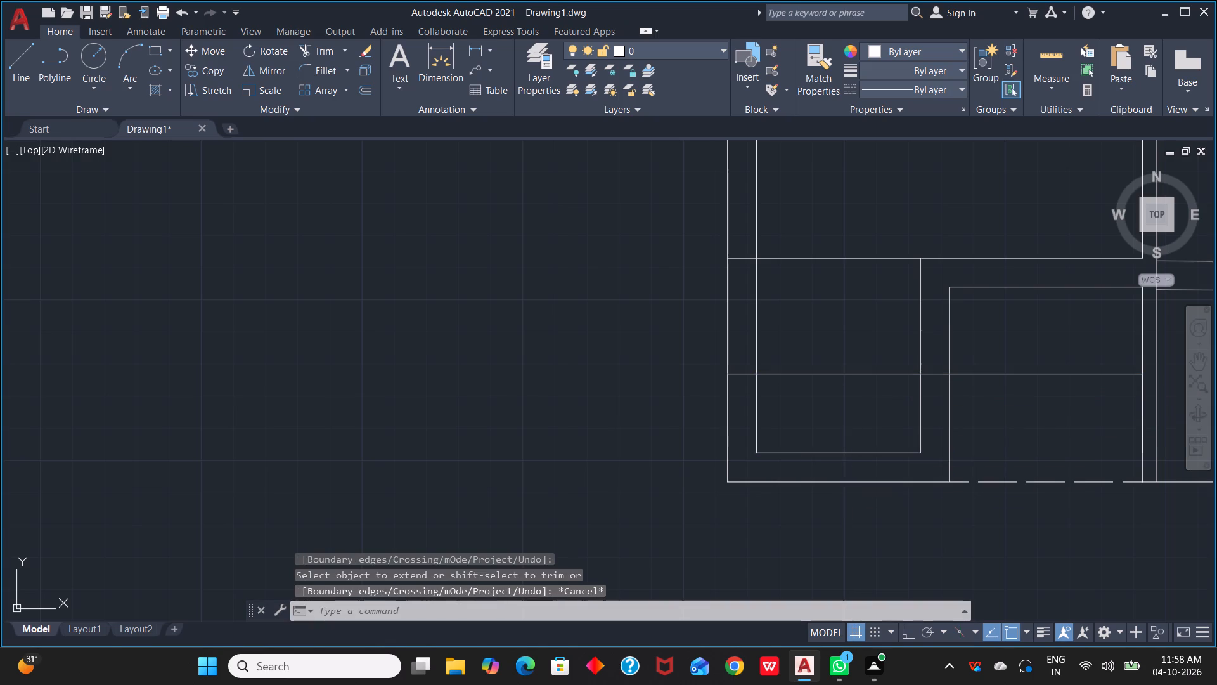
pyautogui.click(887, 377)
pyautogui.press('9')
pyautogui.hotkey('shift', '"')
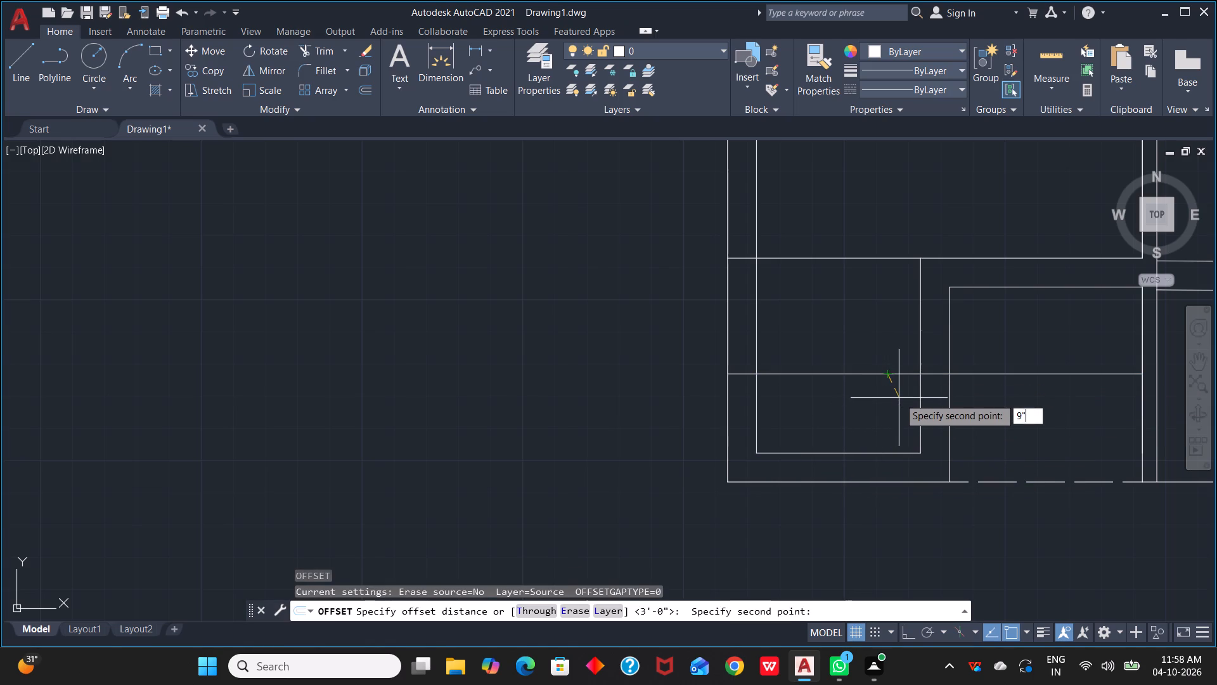
pyautogui.press('Return')
pyautogui.click(894, 375)
pyautogui.click(898, 395)
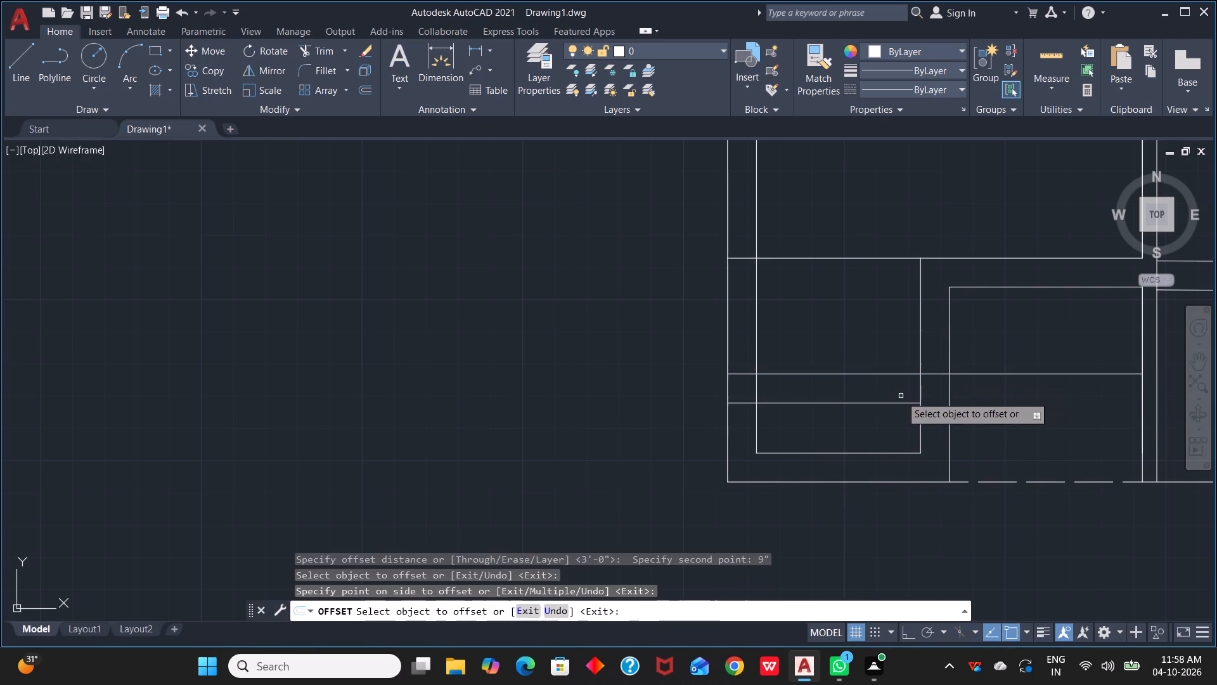
pyautogui.click(993, 375)
pyautogui.click(997, 391)
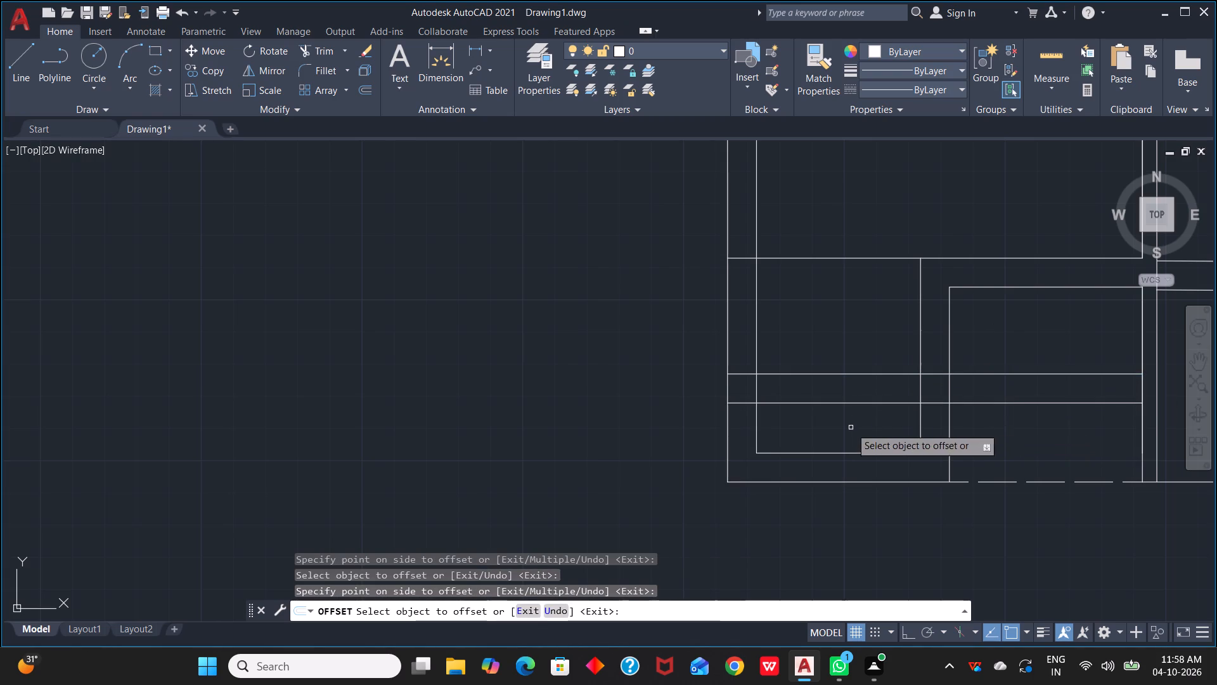
pyautogui.write('TR')
pyautogui.press('space')
pyautogui.press('Escape')
pyautogui.press('Escape')
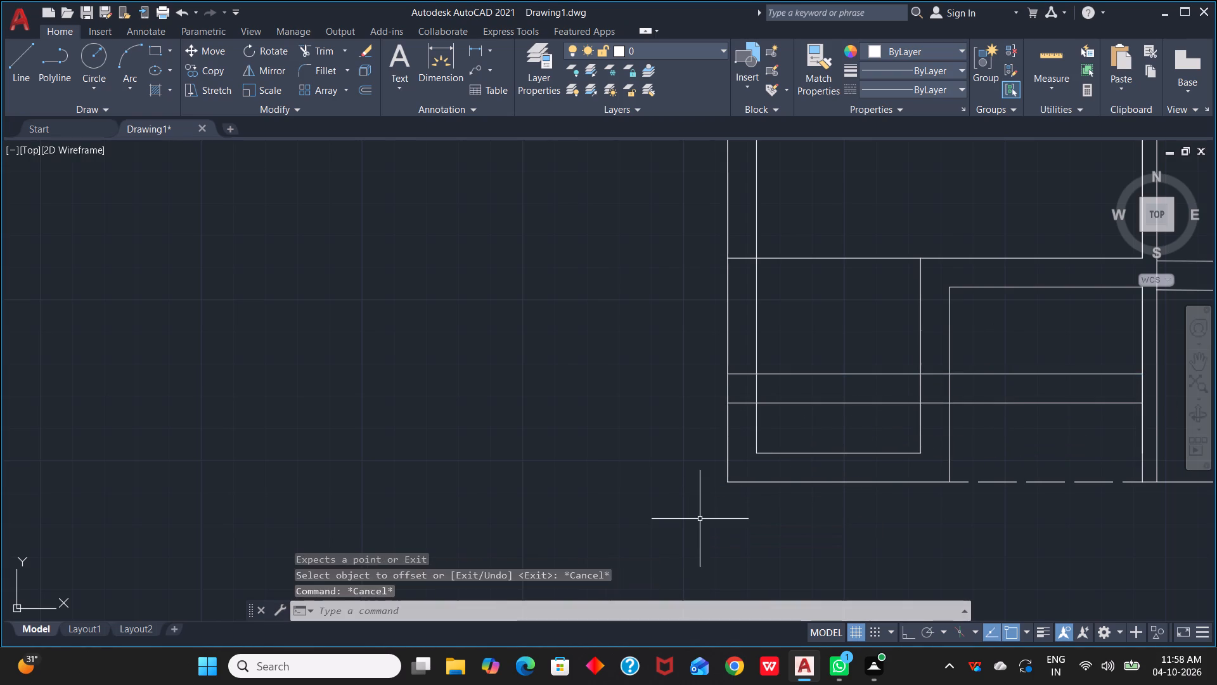
# Trim away the exterior wall, partition, old bottom wall and dashed lines below the new outer face of the two compartments.
pyautogui.press('t')
pyautogui.write('R')
pyautogui.press('space')
pyautogui.moveTo(714, 441); pyautogui.dragTo(809, 438)
pyautogui.moveTo(878, 435); pyautogui.dragTo(892, 434)
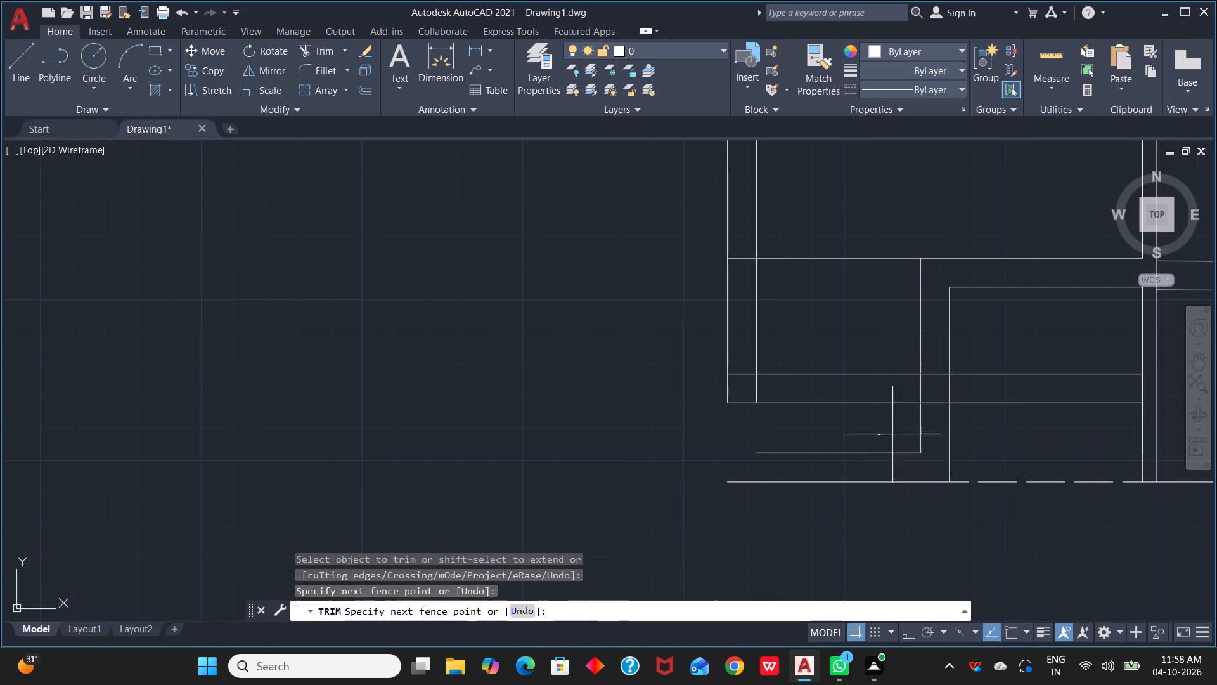
pyautogui.moveTo(892, 434); pyautogui.dragTo(995, 425)
pyautogui.moveTo(866, 433); pyautogui.dragTo(874, 492)
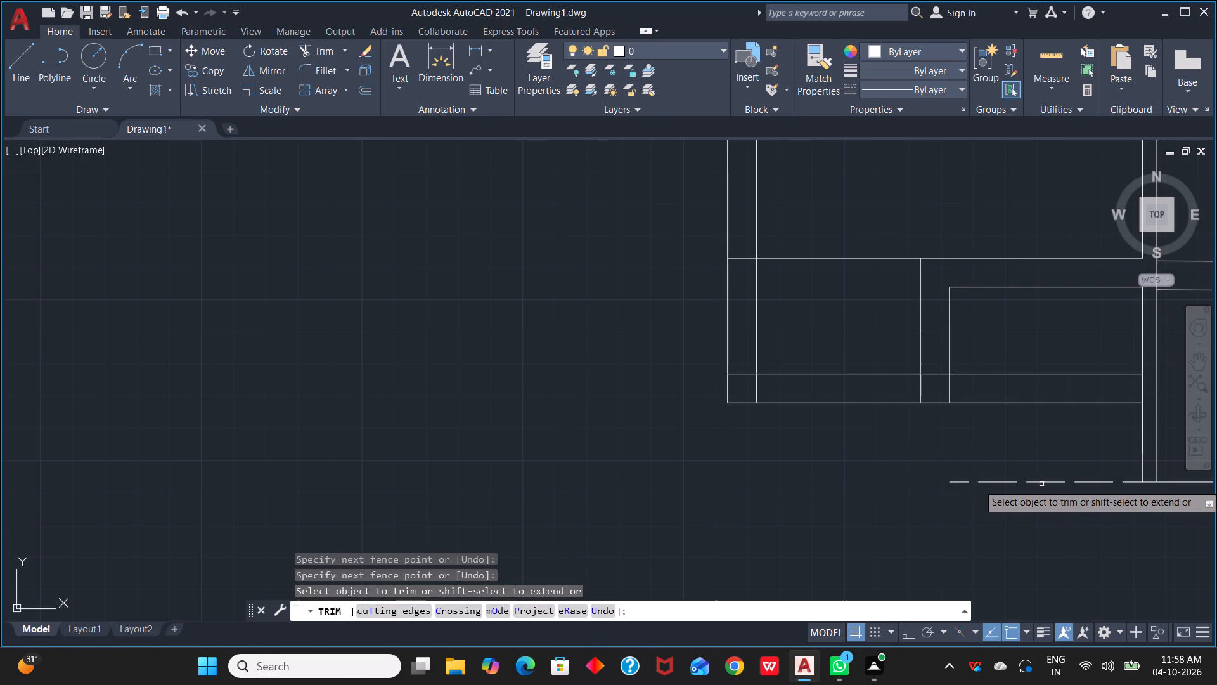
pyautogui.click(1042, 484)
# Trim the new wall's inner line across the compartment beside the 4.5" partition, and clean up the overlapping corners of the small closed compartment.
pyautogui.scroll(-2, 1088, 449)
pyautogui.moveTo(1081, 506); pyautogui.dragTo(813, 478, button='middle')
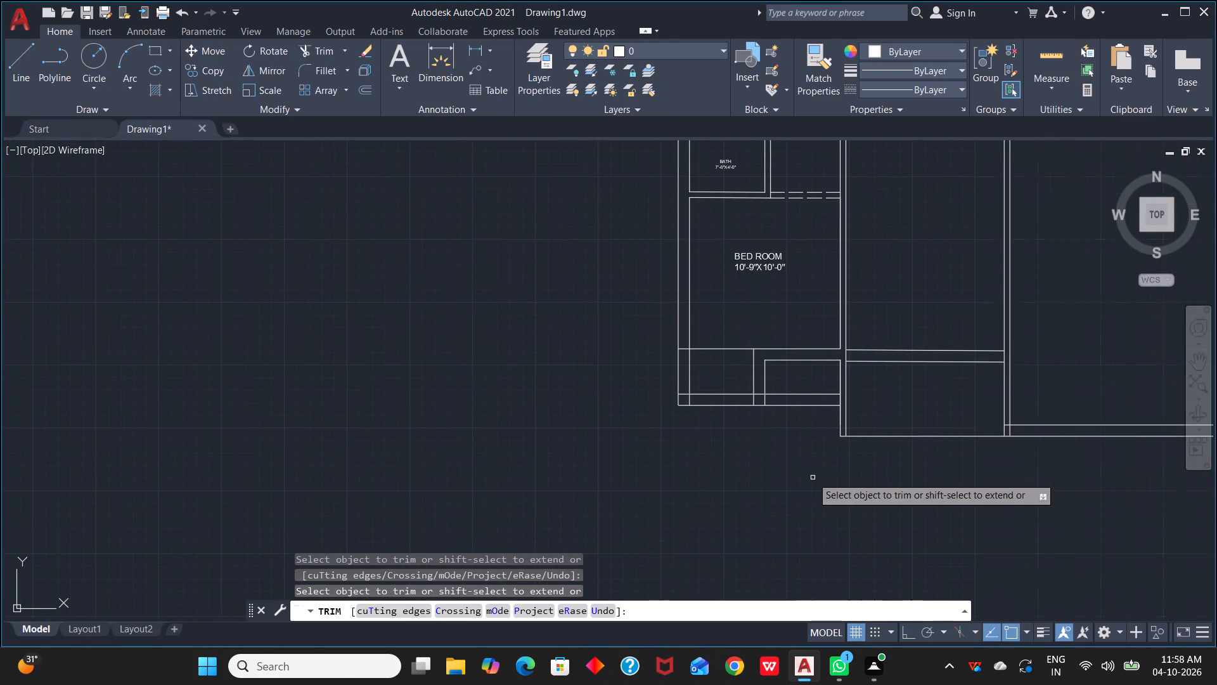
pyautogui.scroll(1, 779, 431)
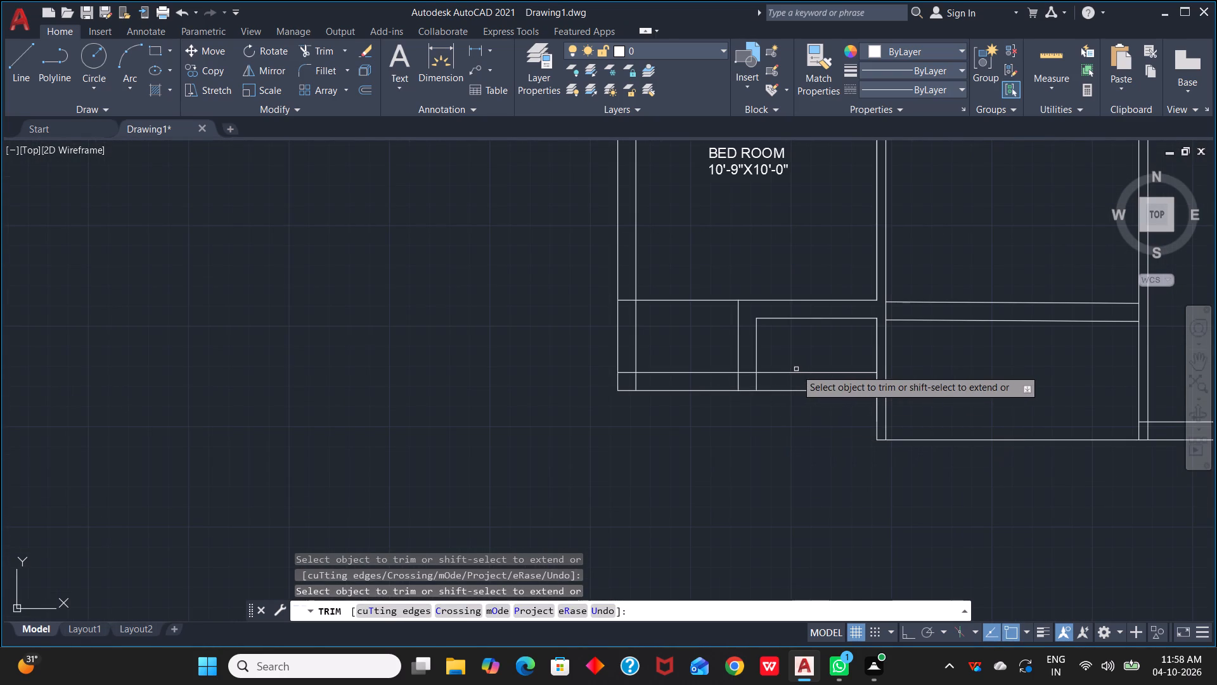
pyautogui.click(799, 374)
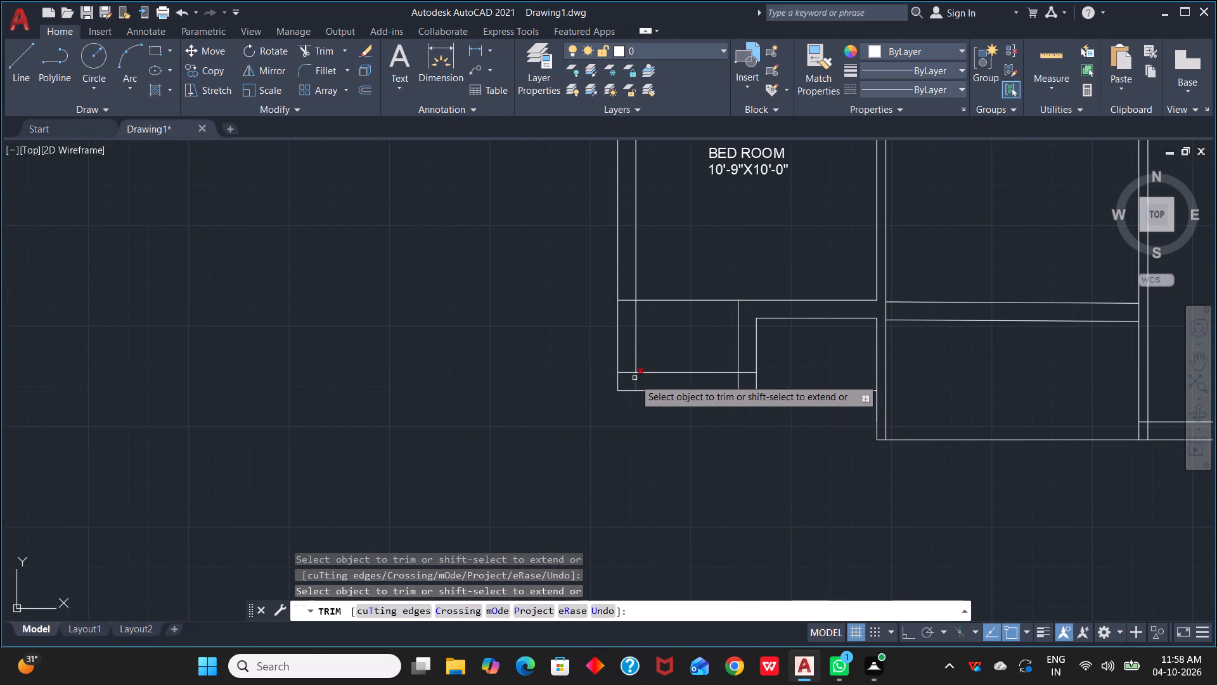
pyautogui.click(634, 379)
pyautogui.click(629, 371)
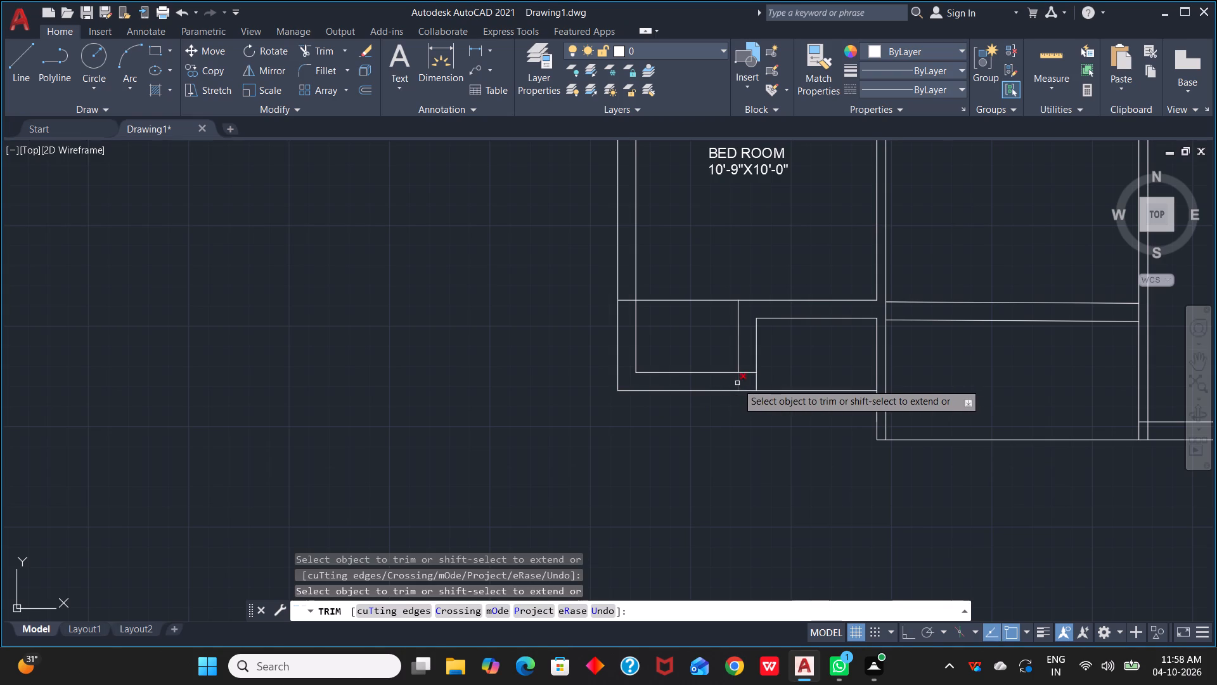
pyautogui.click(737, 383)
pyautogui.click(750, 373)
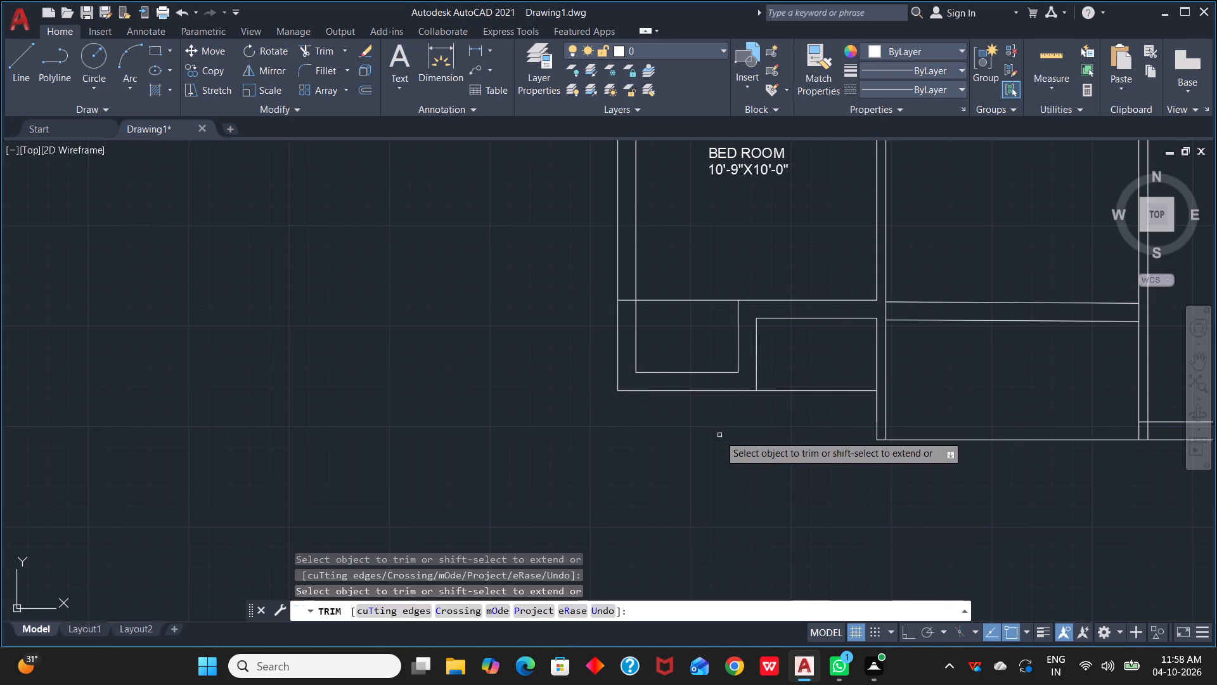
pyautogui.press('Escape')
pyautogui.scroll(-1, 744, 364)
pyautogui.moveTo(791, 374); pyautogui.dragTo(725, 485, button='middle')
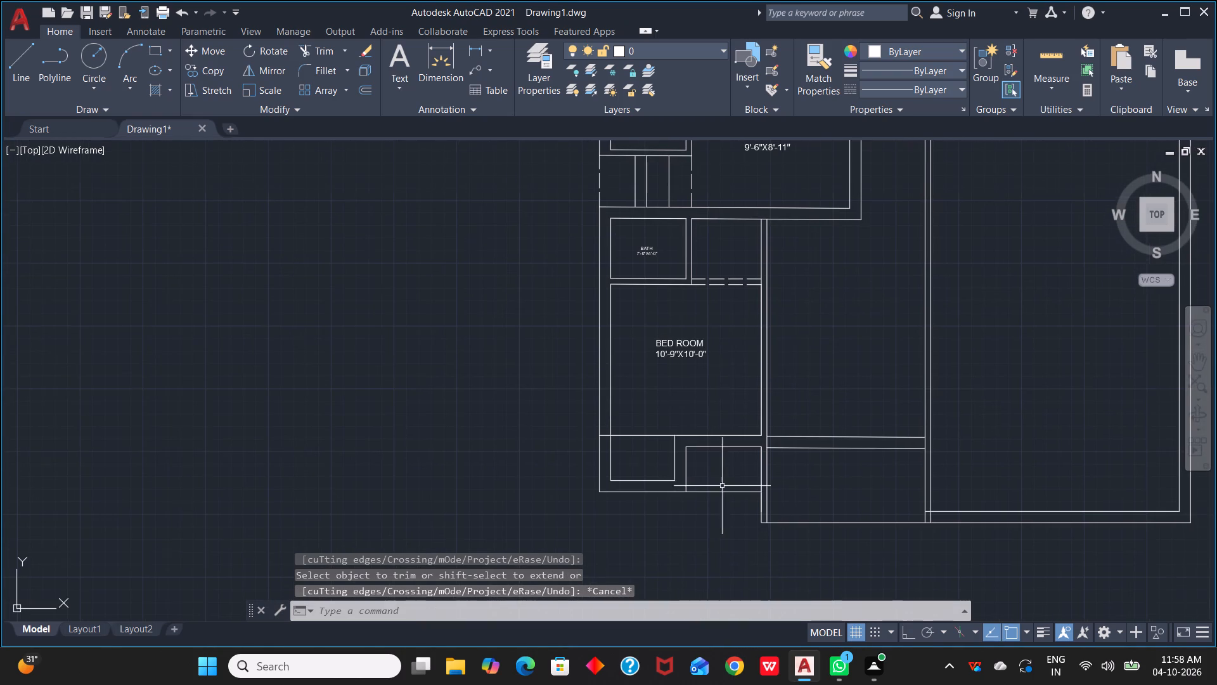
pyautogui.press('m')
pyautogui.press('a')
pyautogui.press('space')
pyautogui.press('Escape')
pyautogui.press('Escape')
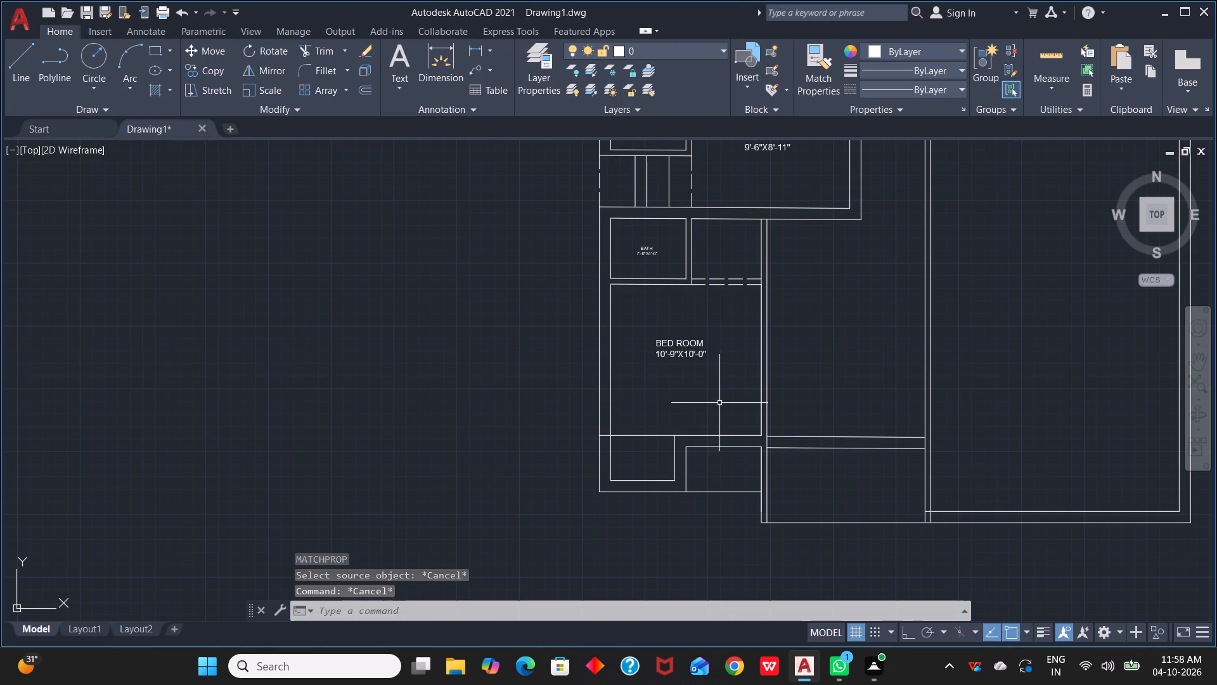
# Match the dashed properties of the opening line above the BED ROOM onto the bottom line of the open compartment.
pyautogui.press('m')
pyautogui.write('A')
pyautogui.press('space')
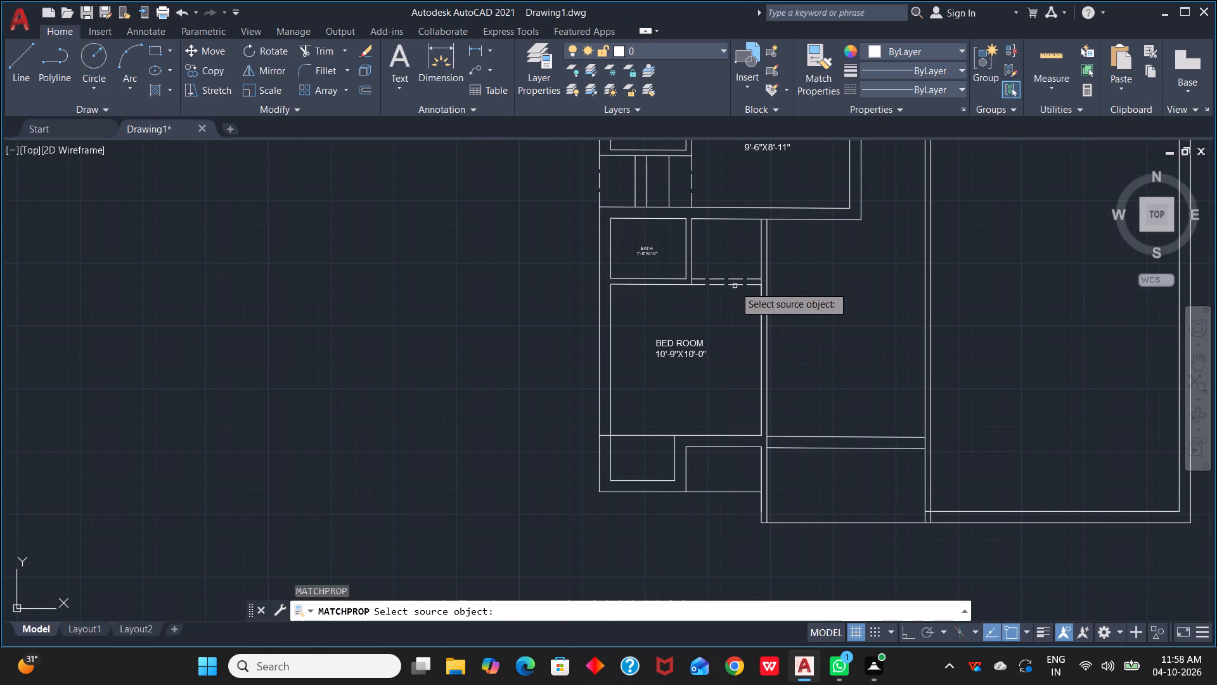
pyautogui.click(735, 286)
pyautogui.click(733, 492)
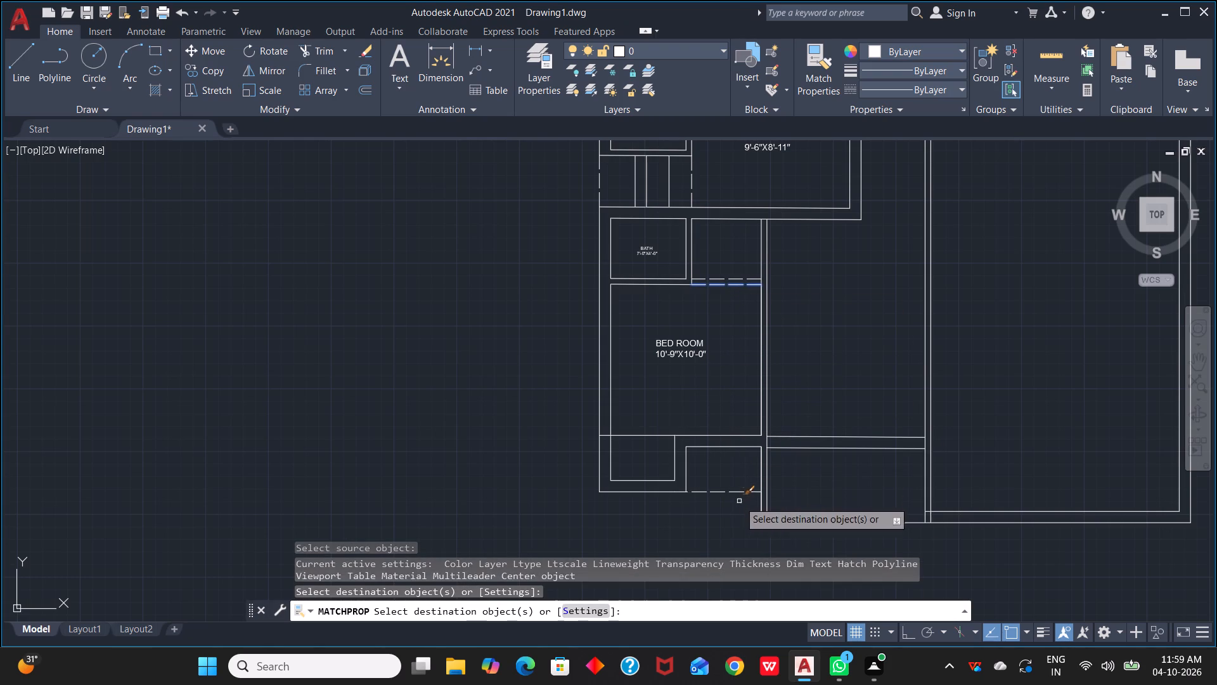
pyautogui.press('Escape')
# Copy the lower BED ROOM label into the room below the double horizontal wall, between the partition and the long double vertical wall.
pyautogui.scroll(-1, 828, 415)
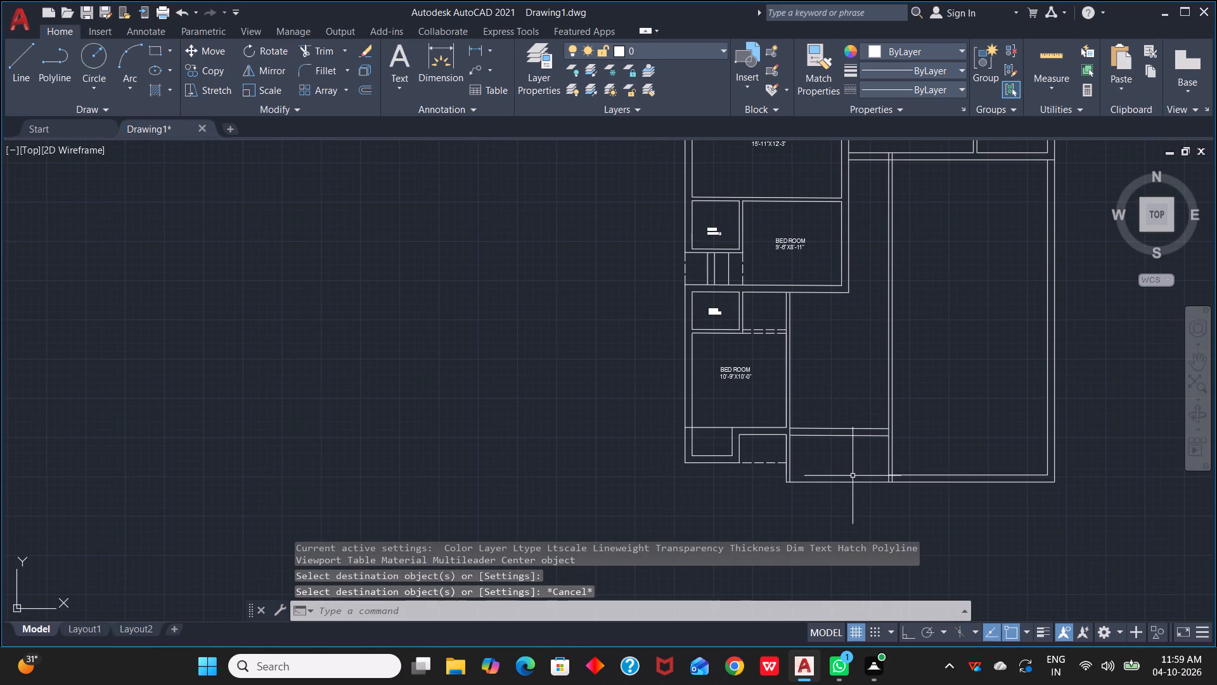
pyautogui.scroll(1, 853, 474)
pyautogui.moveTo(852, 471); pyautogui.dragTo(847, 360, button='middle')
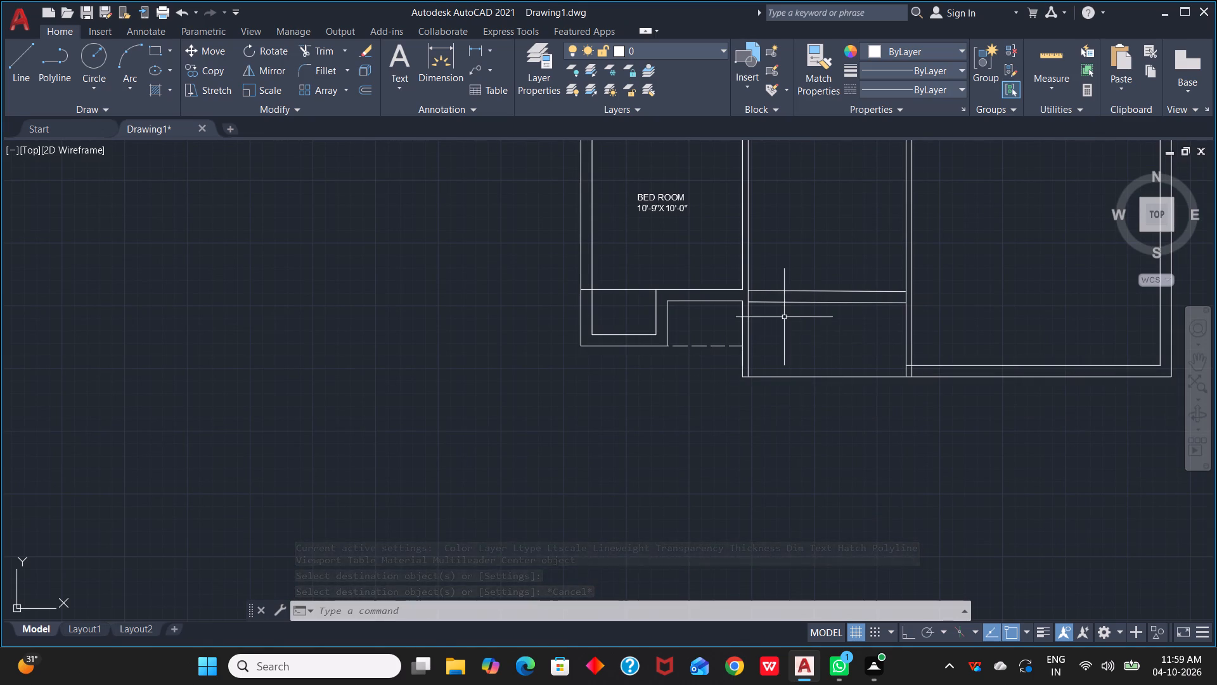
pyautogui.click(669, 204)
pyautogui.press('c')
pyautogui.press('o')
pyautogui.press('space')
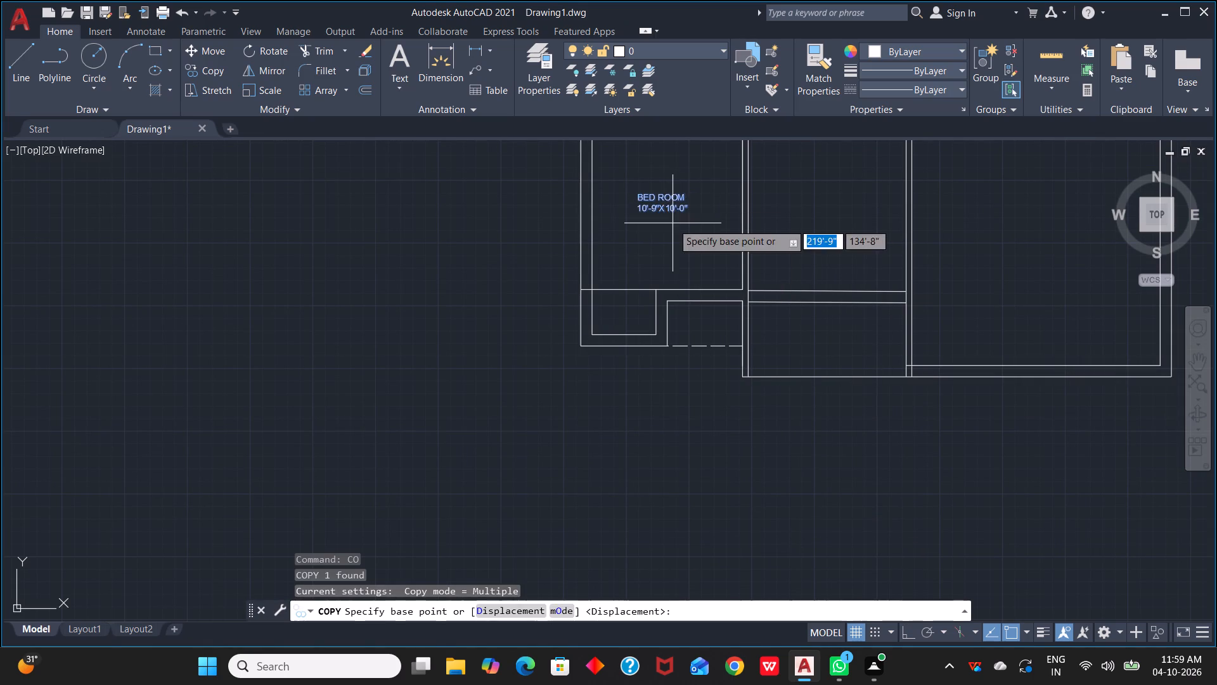
pyautogui.click(649, 198)
pyautogui.click(790, 340)
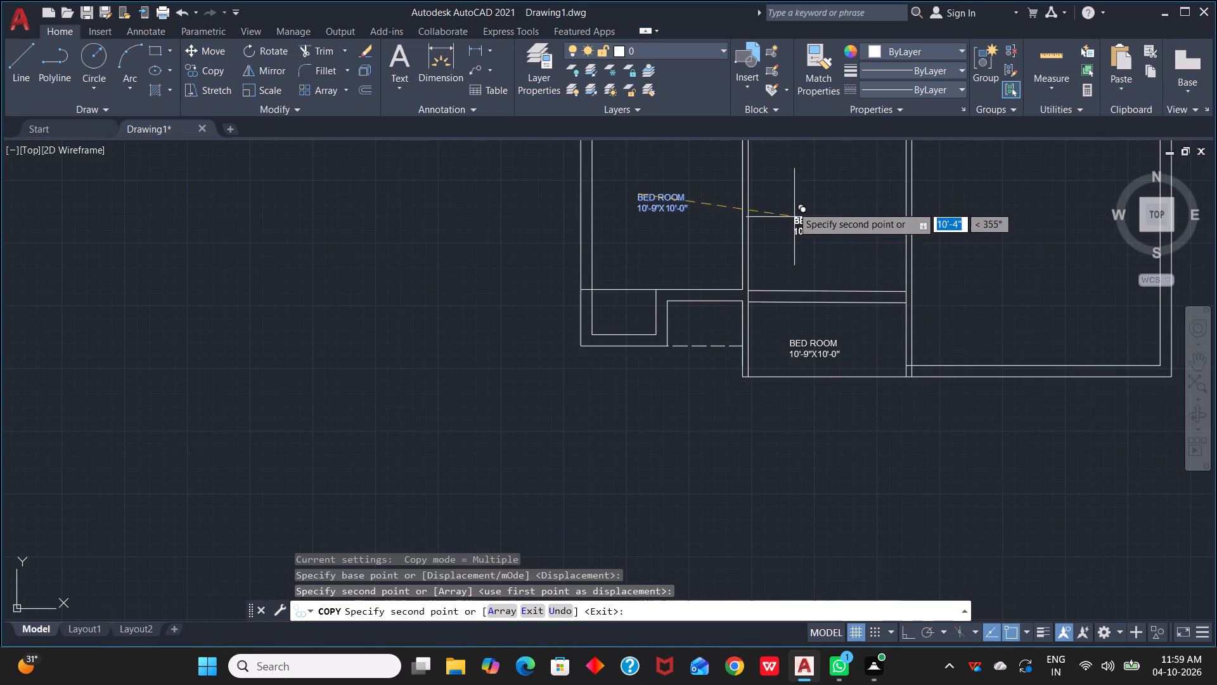
pyautogui.press('Escape')
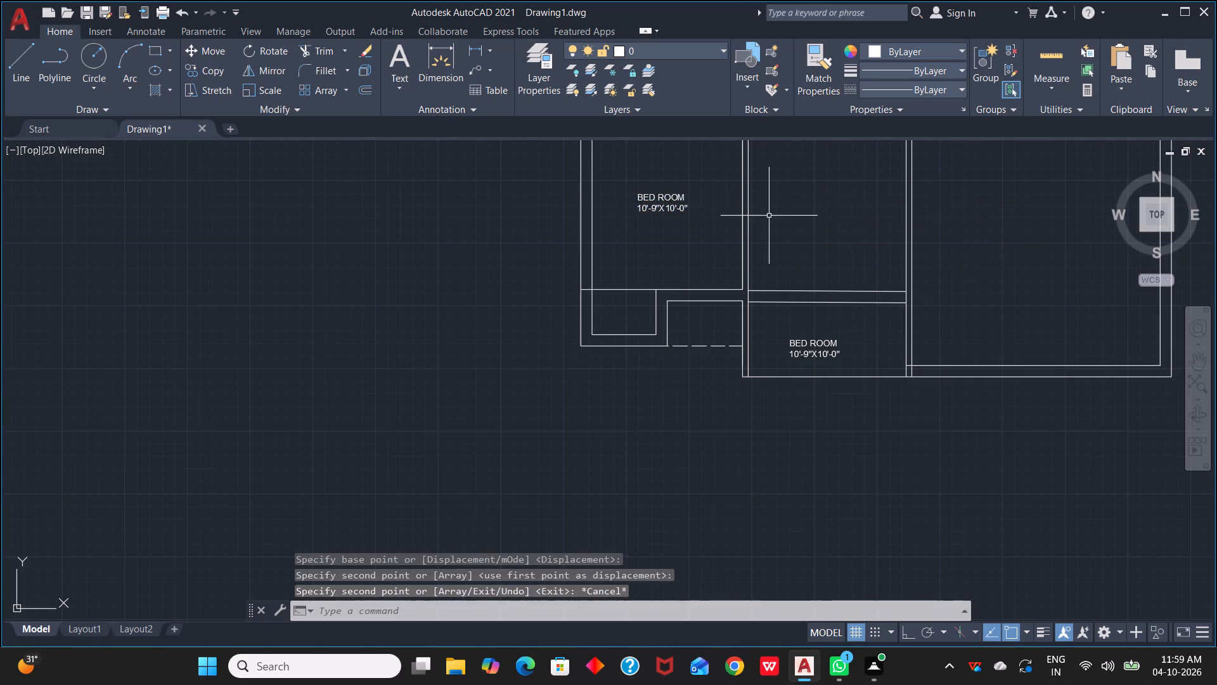
# Erase the misplaced BED ROOM label from the small room below the double horizontal wall.
pyautogui.scroll(-1, 776, 199)
pyautogui.moveTo(776, 199); pyautogui.dragTo(802, 313, button='middle')
pyautogui.click(821, 405)
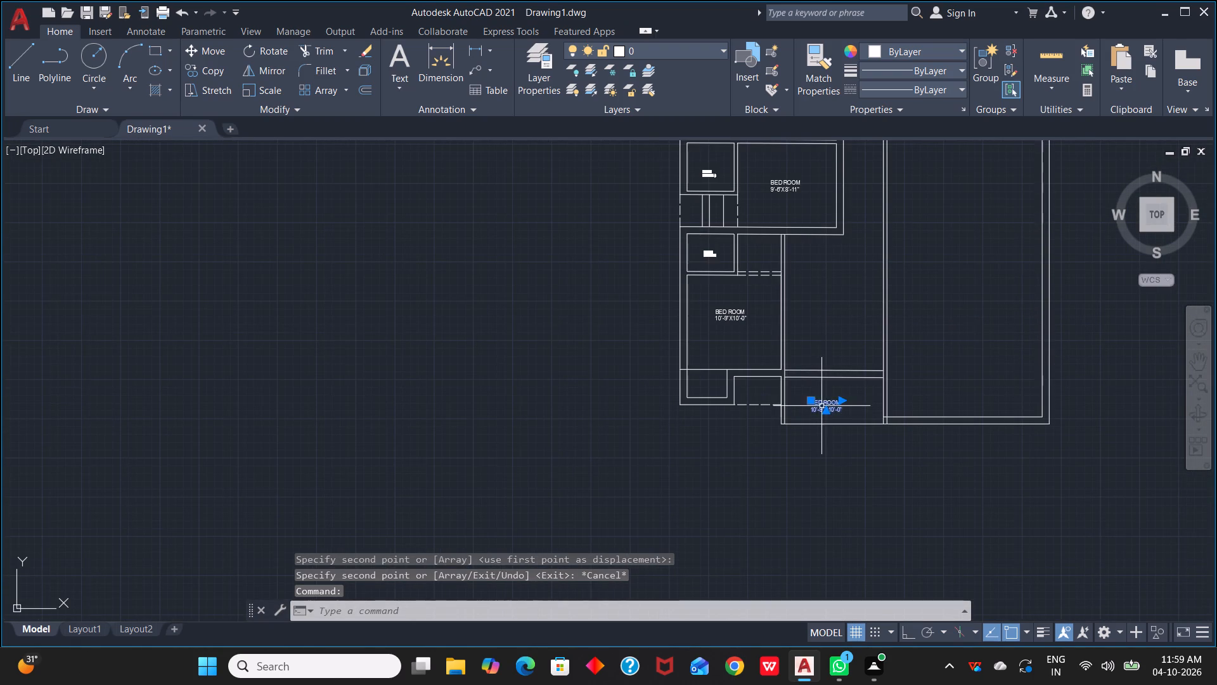
pyautogui.press('Delete')
# Copy the upper flat's BALCONY label into the small room below the double horizontal wall.
pyautogui.scroll(-1, 835, 352)
pyautogui.moveTo(836, 324); pyautogui.dragTo(795, 393, button='middle')
pyautogui.scroll(2, 884, 237)
pyautogui.moveTo(952, 232); pyautogui.dragTo(921, 318, button='middle')
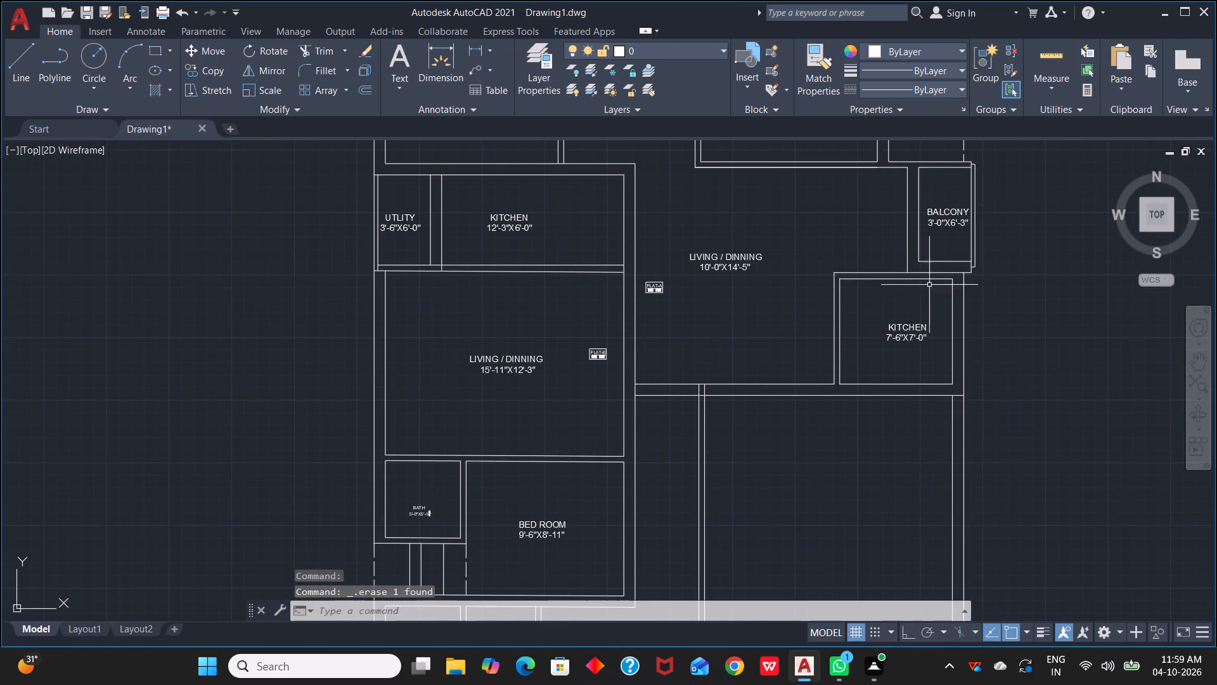
pyautogui.click(939, 212)
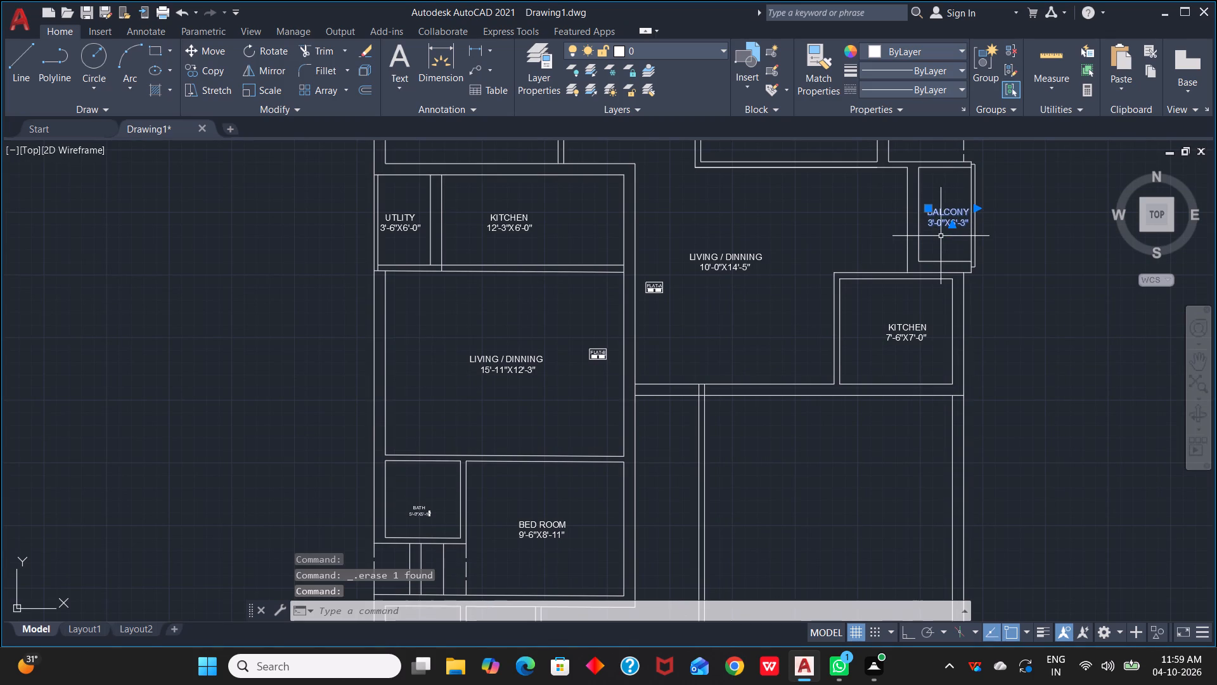
pyautogui.press('c')
pyautogui.press('o')
pyautogui.press('space')
pyautogui.click(929, 206)
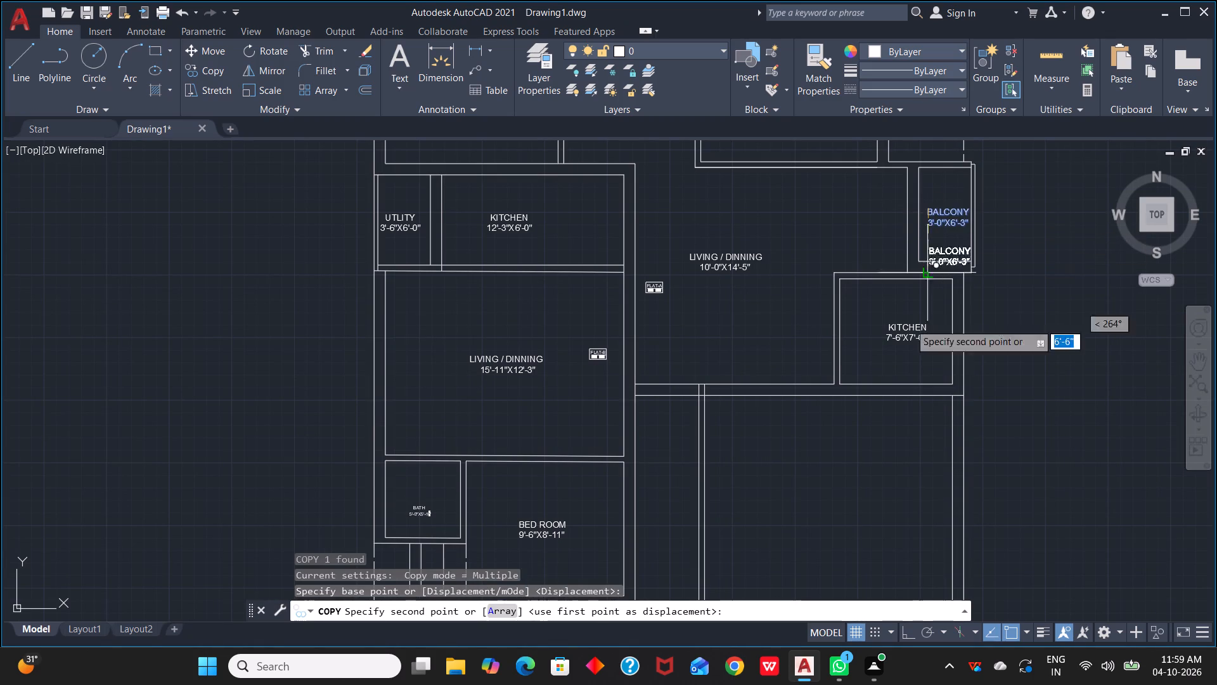
pyautogui.scroll(-2, 771, 497)
pyautogui.moveTo(758, 519); pyautogui.dragTo(905, 255, button='middle')
pyautogui.scroll(1, 871, 401)
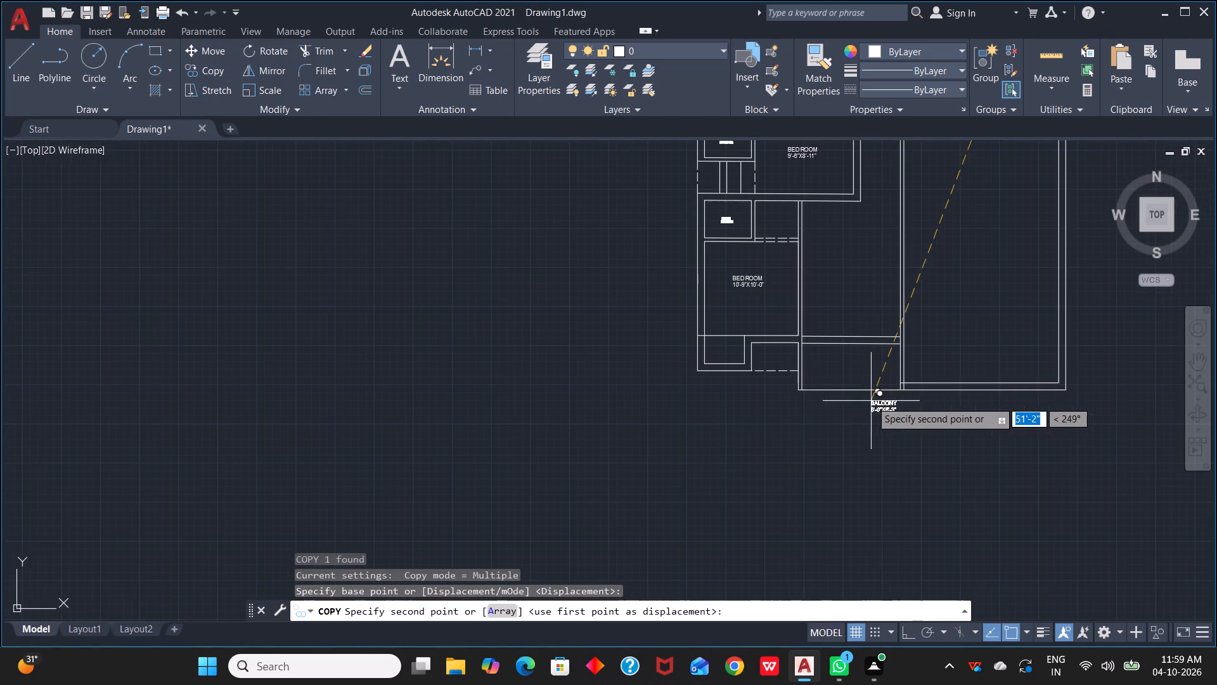
pyautogui.click(842, 363)
pyautogui.press('Escape')
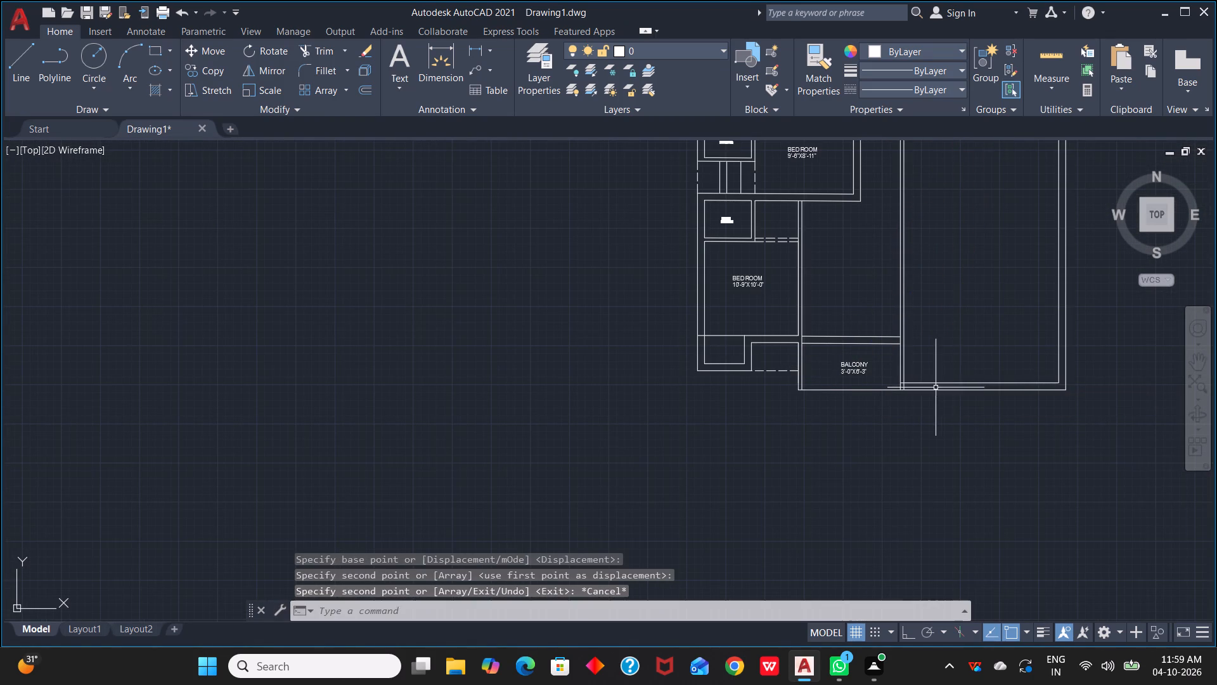
# Copy the 15'-11"X12'-3" LIVING / DINNING label into the room above the lower balcony, beside the lower BED ROOM.
pyautogui.scroll(-1, 965, 267)
pyautogui.moveTo(965, 267); pyautogui.dragTo(988, 455, button='middle')
pyautogui.scroll(1, 928, 408)
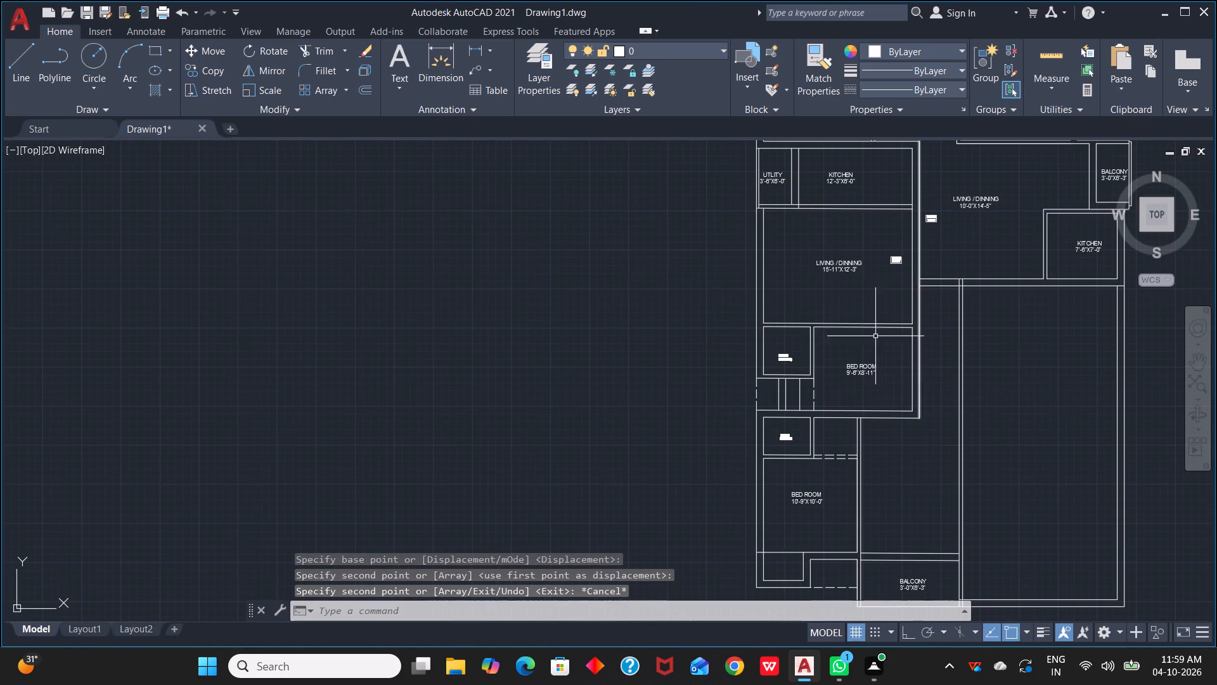
pyautogui.click(844, 268)
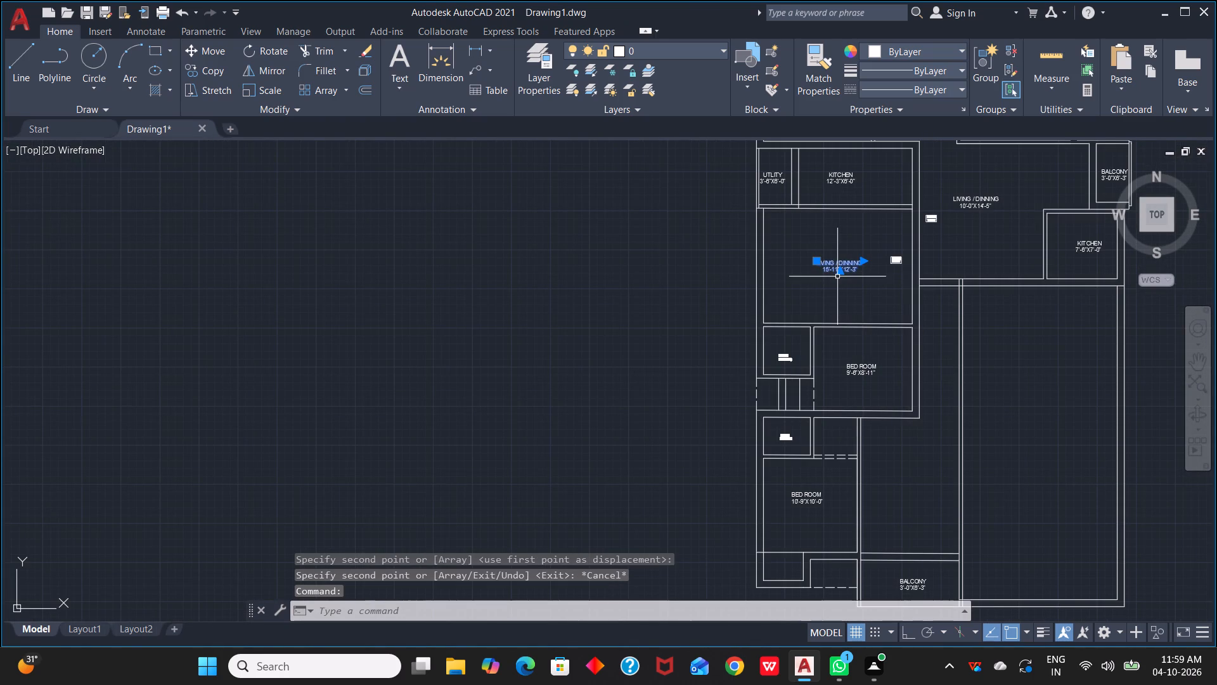
pyautogui.press('c')
pyautogui.press('o')
pyautogui.press('space')
pyautogui.click(831, 270)
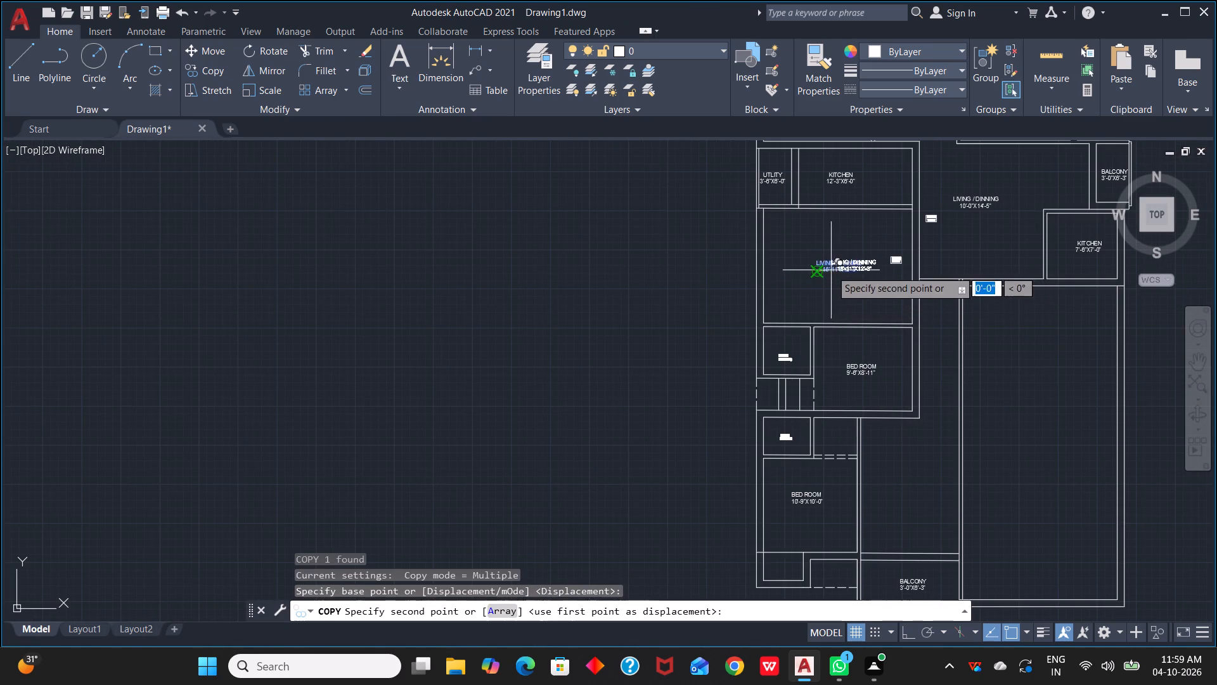
pyautogui.click(892, 504)
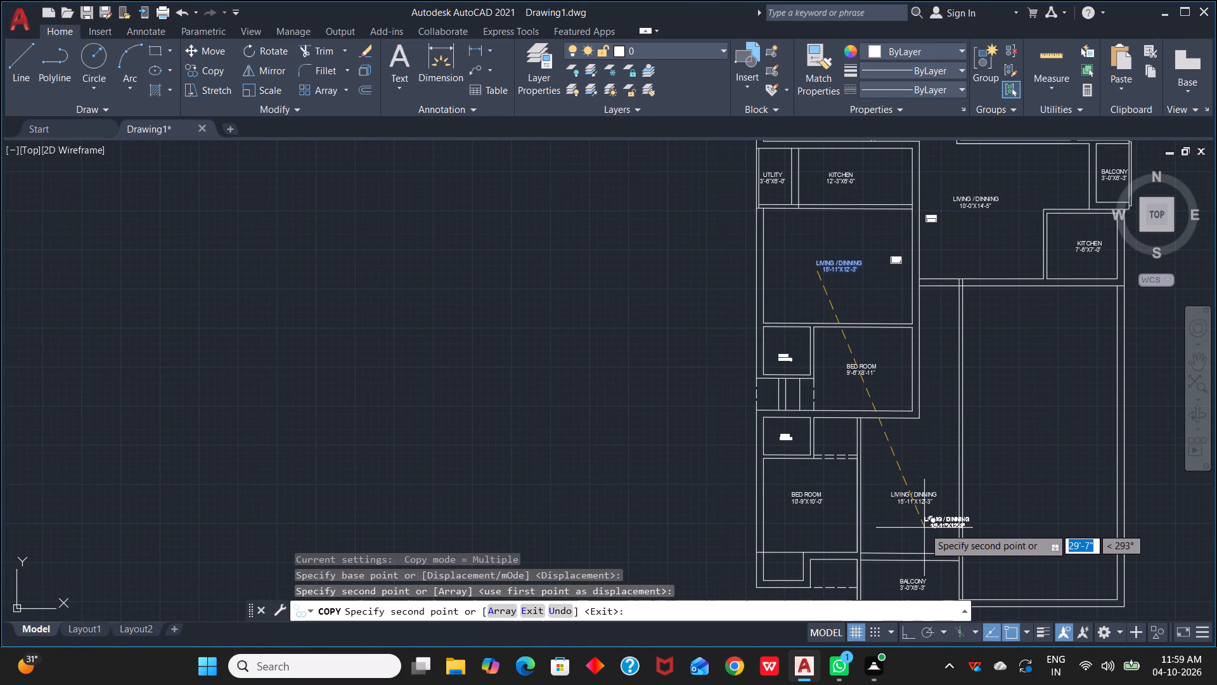
pyautogui.press('Escape')
# Change the size in the lower BALCONY label to 10'-2"X3'-0".
pyautogui.scroll(-1, 998, 476)
pyautogui.moveTo(998, 462); pyautogui.dragTo(1029, 353, button='middle')
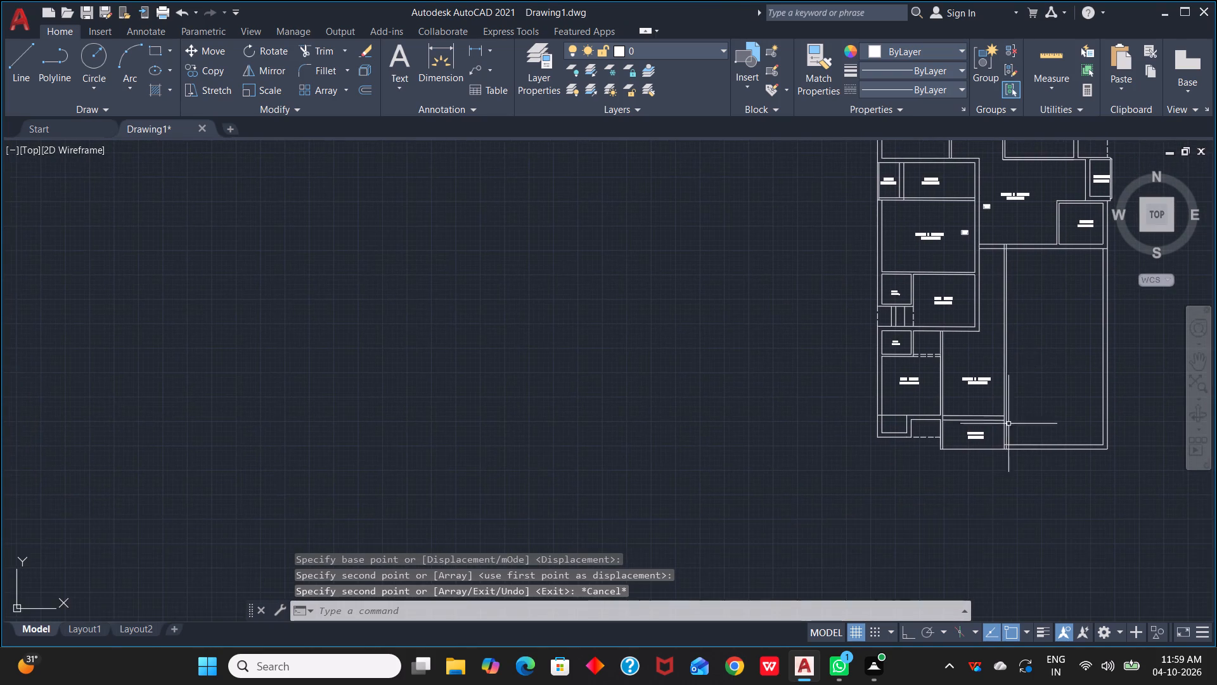
pyautogui.scroll(4, 986, 457)
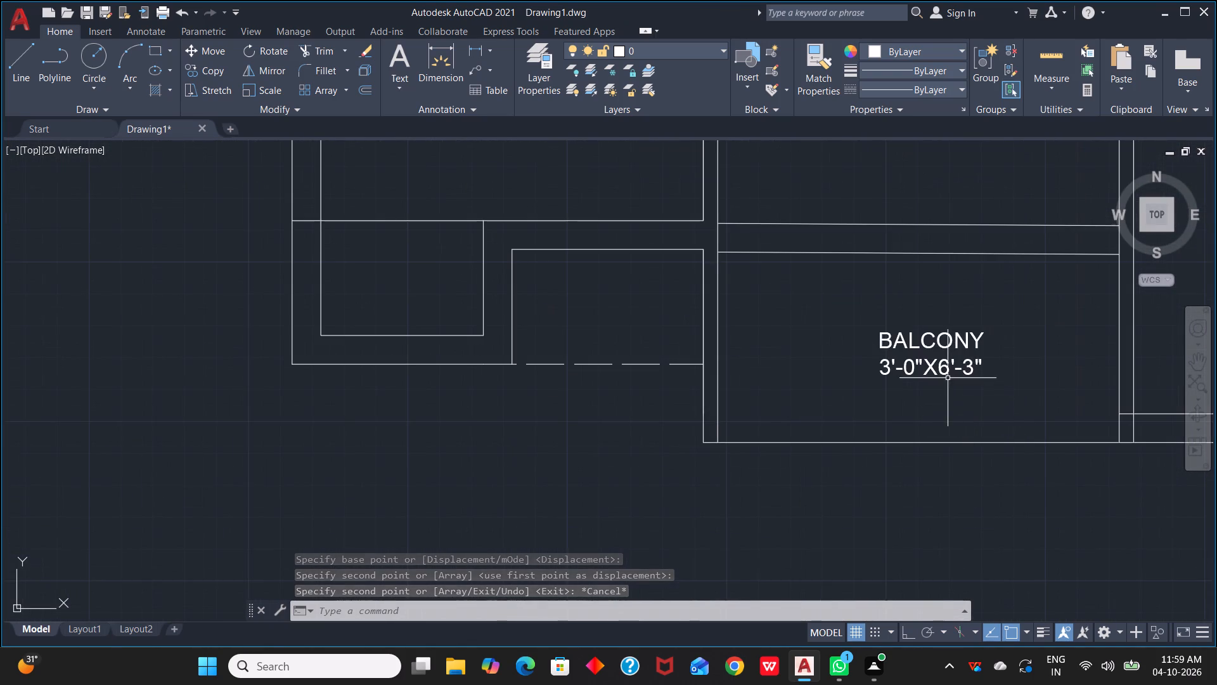
pyautogui.click(940, 372)
pyautogui.rightClick(940, 370)
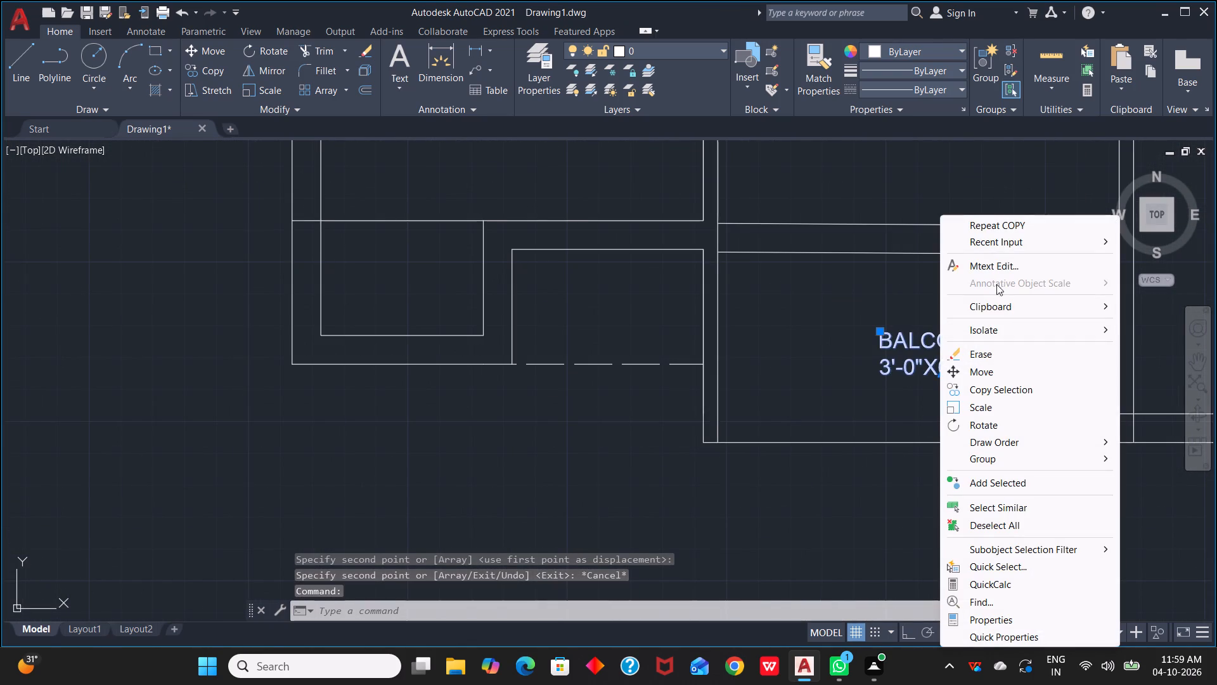
pyautogui.click(1000, 264)
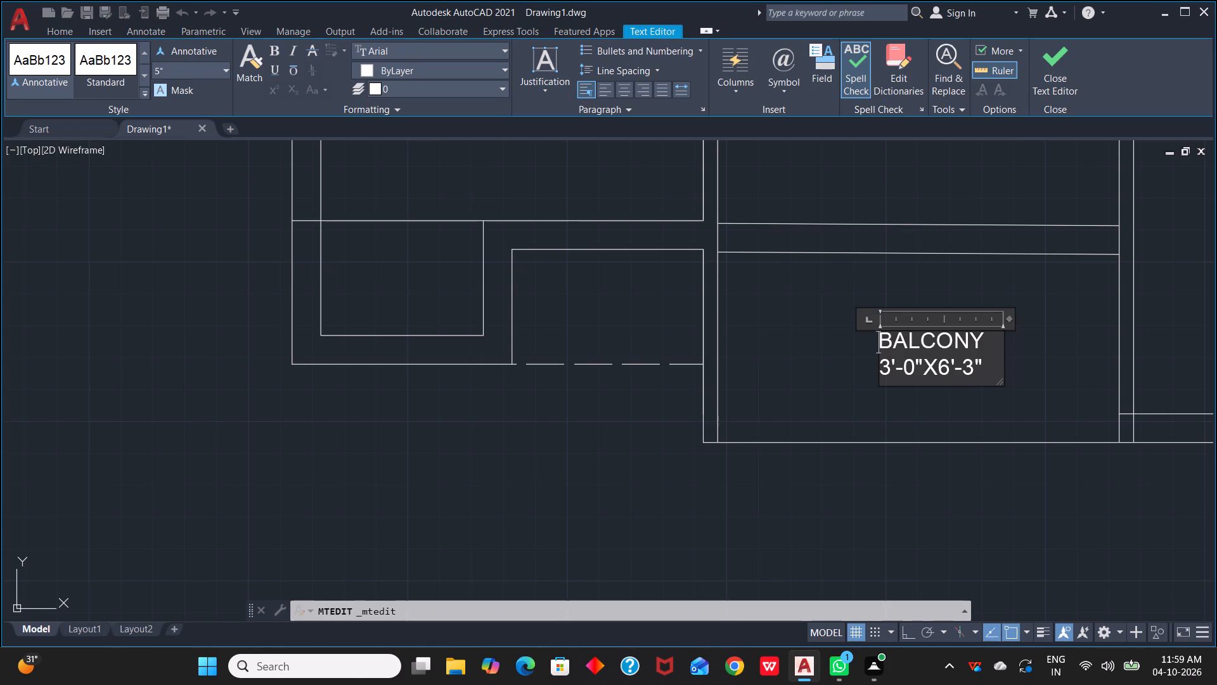
pyautogui.click(914, 365)
pyautogui.press('BackSpace')
pyautogui.press('2')
pyautogui.press('Left')
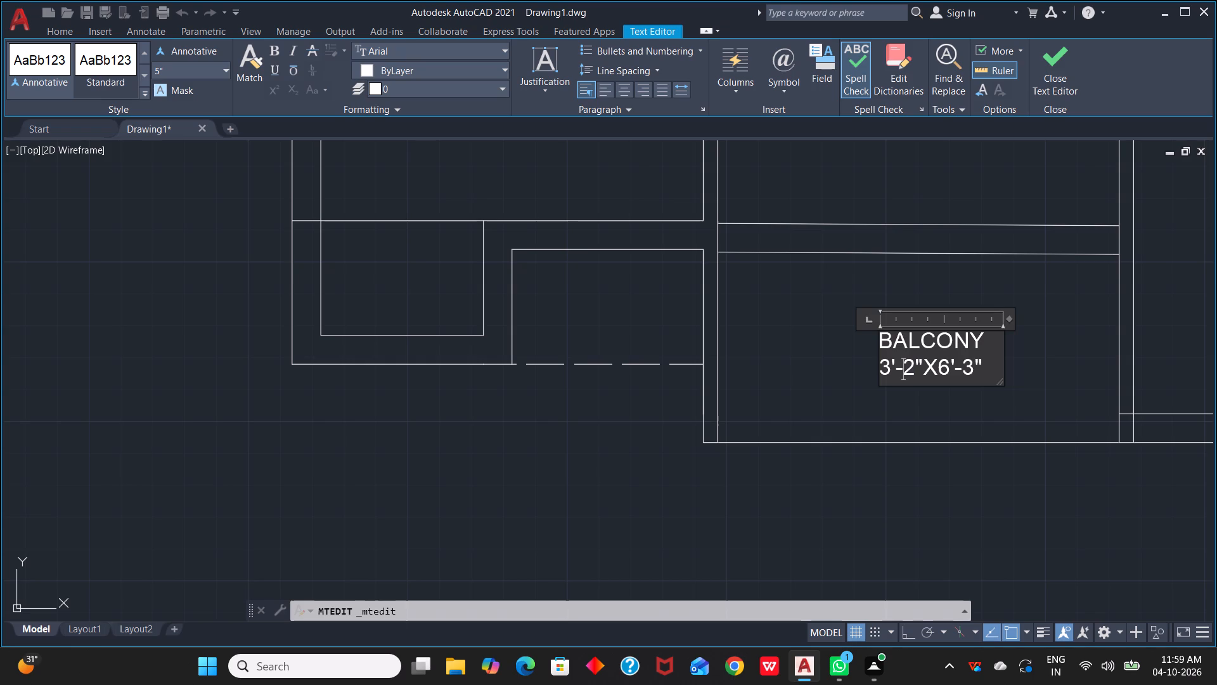
pyautogui.press('Left')
pyautogui.press('Left')
pyautogui.press('BackSpace')
pyautogui.write('10')
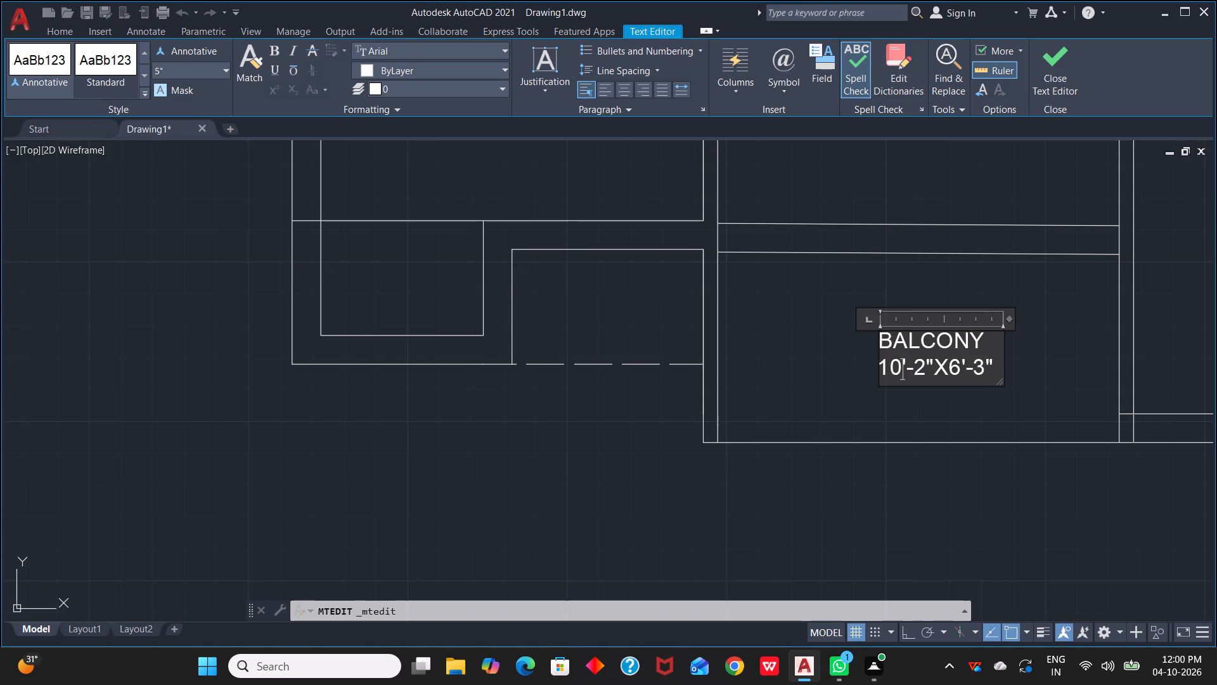
pyautogui.click(960, 367)
pyautogui.press('BackSpace')
pyautogui.press('3')
pyautogui.press('Right')
pyautogui.press('Right')
pyautogui.press('Right')
pyautogui.press('BackSpace')
pyautogui.press('0')
pyautogui.click(1054, 372)
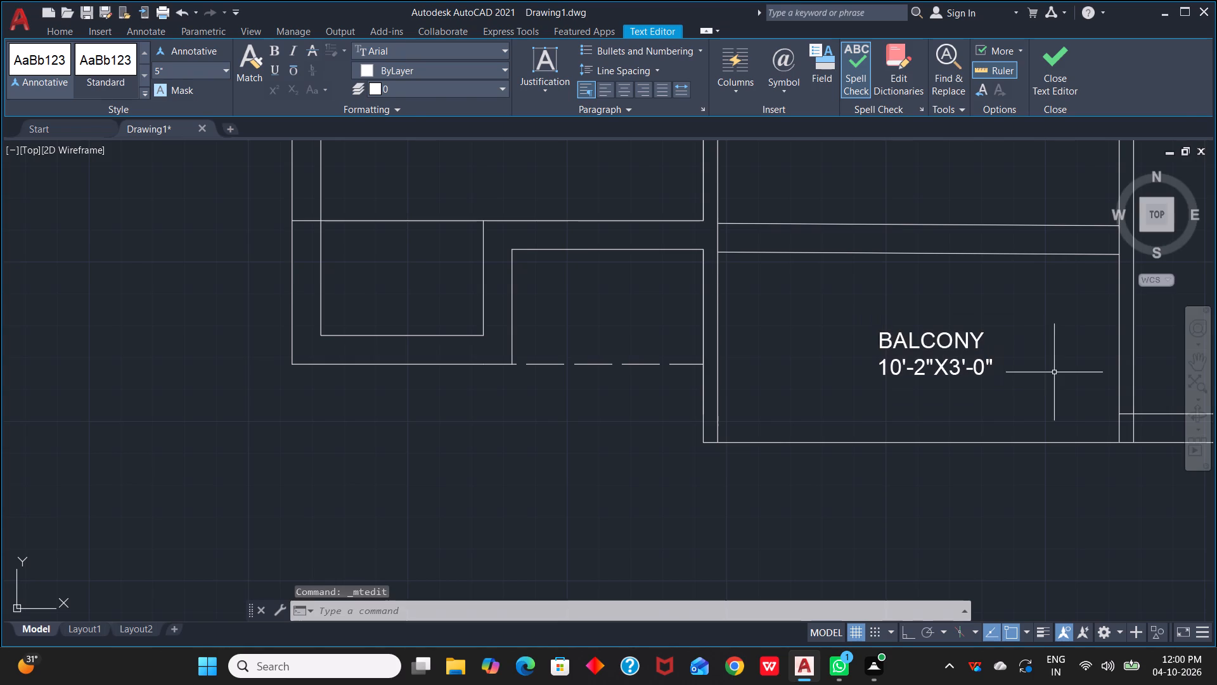
# Change the size in the copied LIVING / DINNING label above the lower balcony to 10'-6"X14'-5".
pyautogui.scroll(-1, 1002, 329)
pyautogui.moveTo(1026, 336); pyautogui.dragTo(895, 462, button='middle')
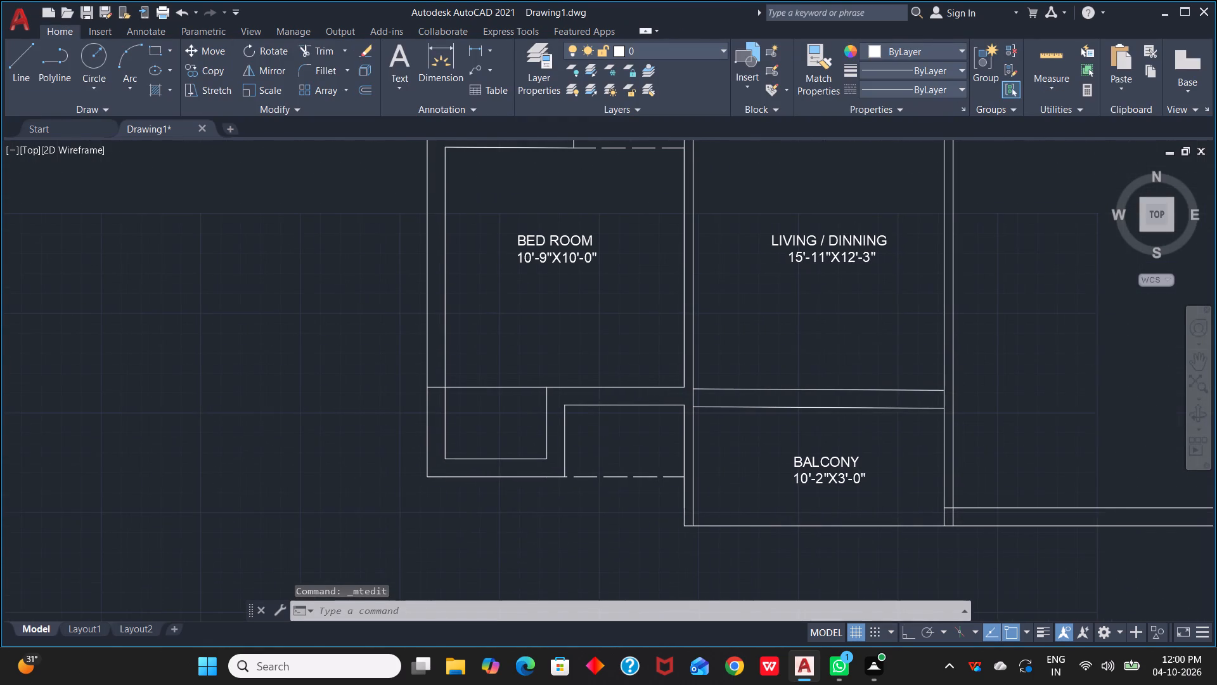
pyautogui.click(839, 259)
pyautogui.rightClick(831, 267)
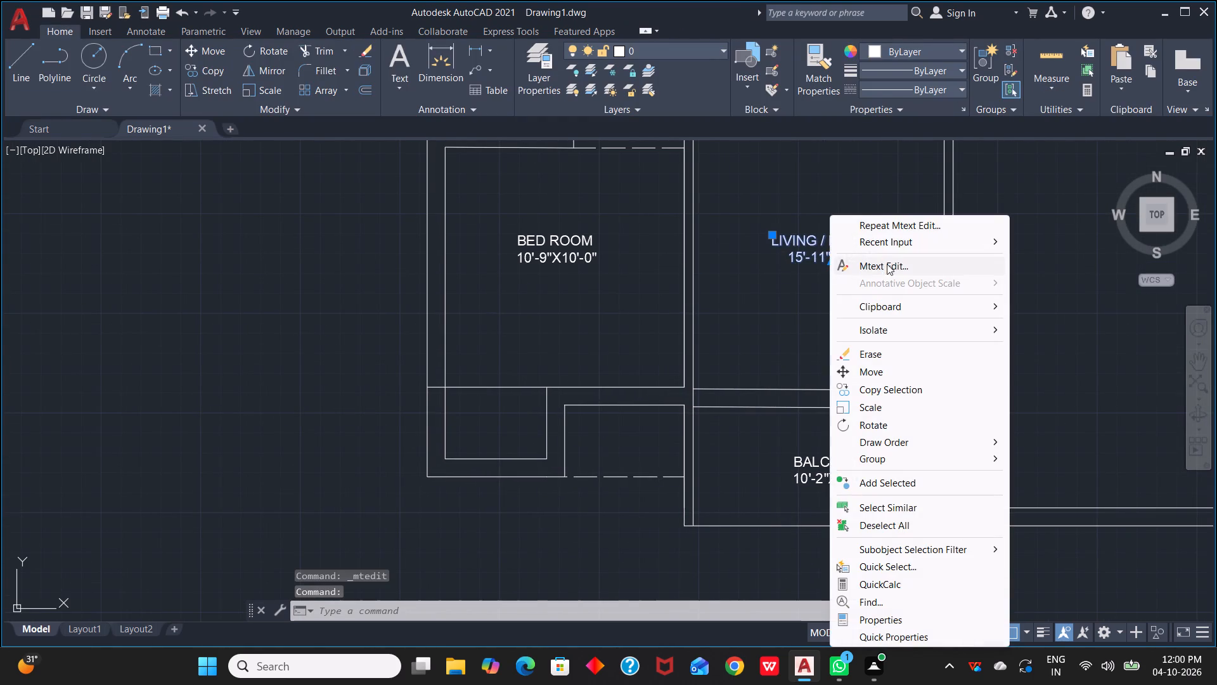
pyautogui.click(889, 260)
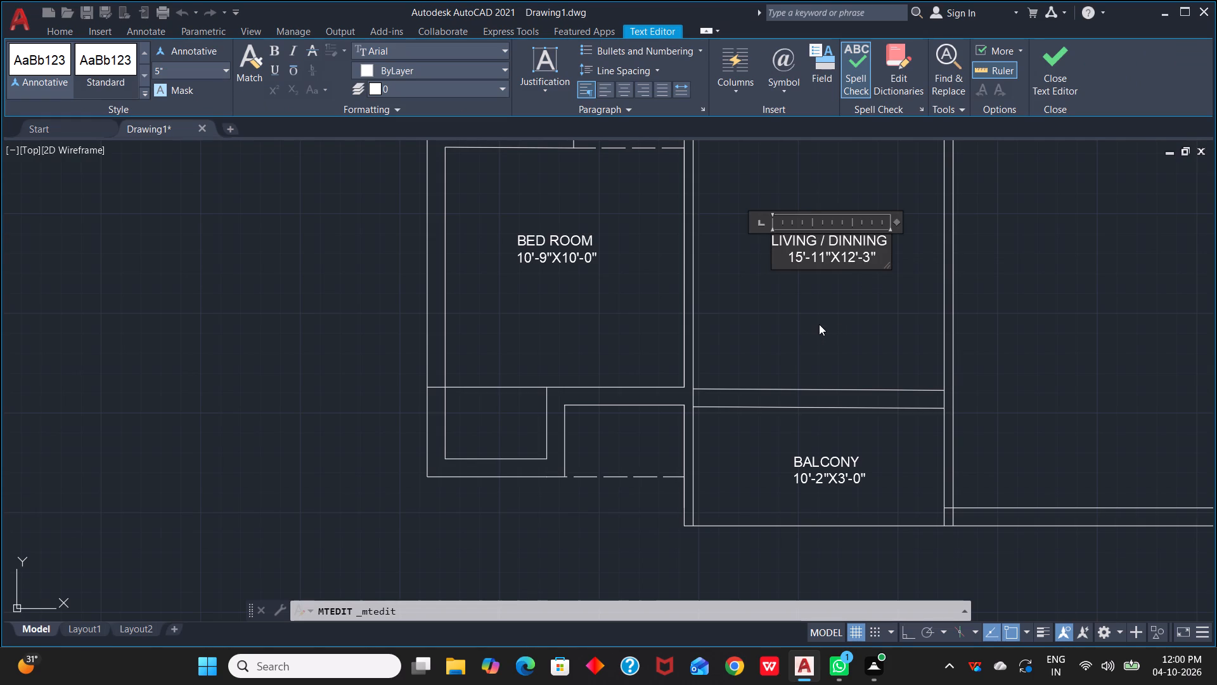
pyautogui.click(801, 254)
pyautogui.press('BackSpace')
pyautogui.press('0')
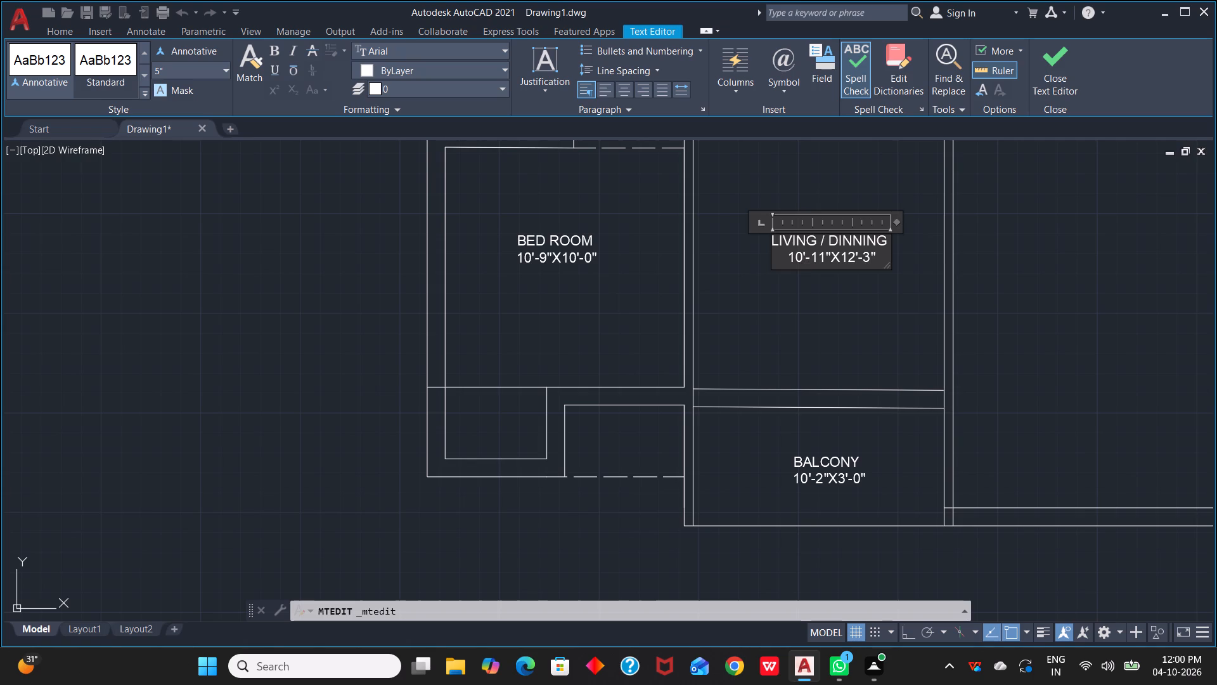
pyautogui.click(825, 256)
pyautogui.press('BackSpace')
pyautogui.press('BackSpace')
pyautogui.press('6')
pyautogui.click(846, 259)
pyautogui.press('BackSpace')
pyautogui.press('4')
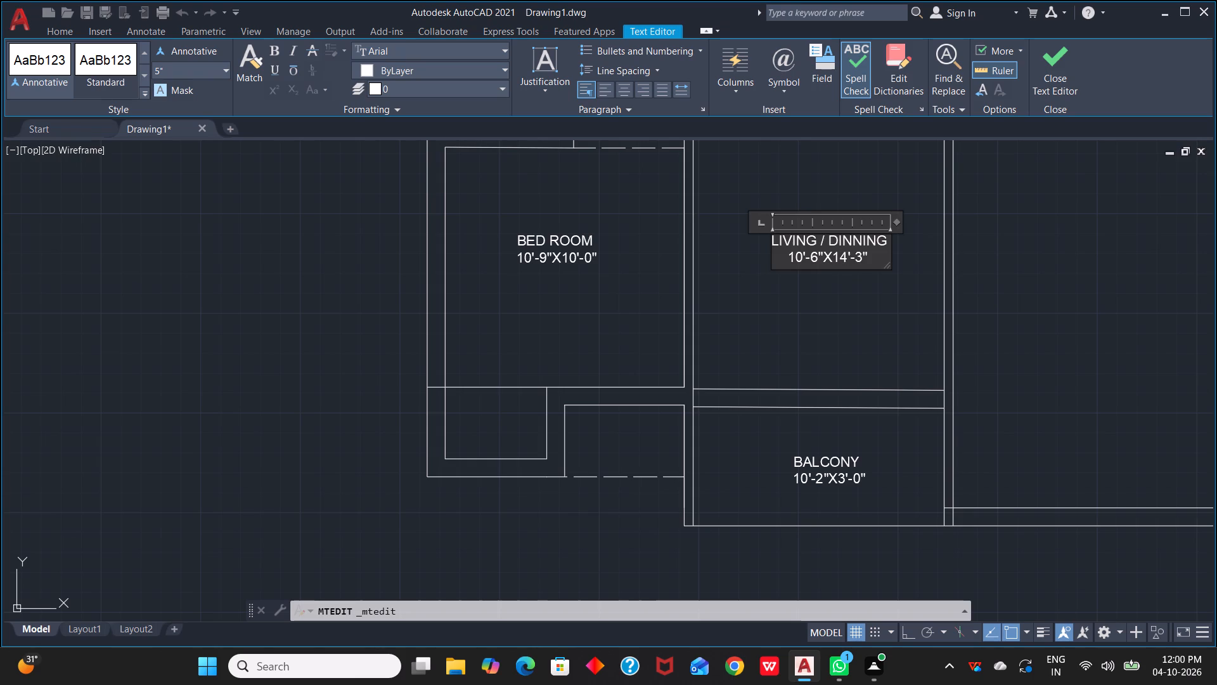
pyautogui.click(863, 254)
pyautogui.press('BackSpace')
pyautogui.press('5')
pyautogui.click(886, 292)
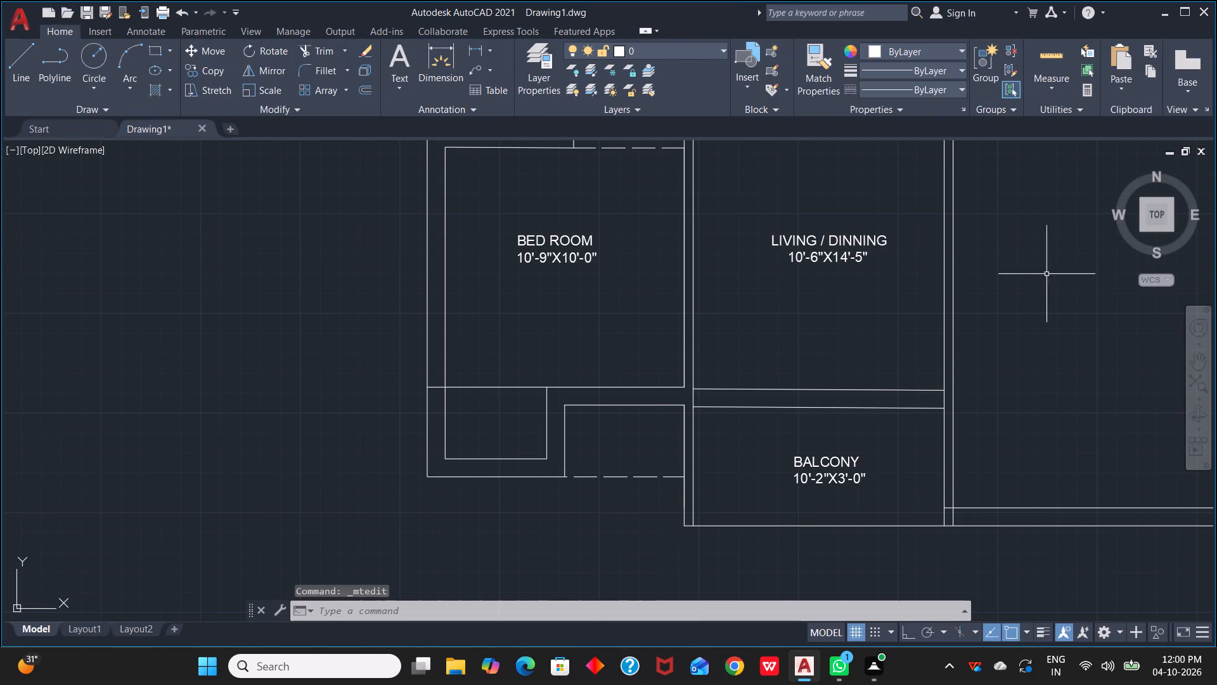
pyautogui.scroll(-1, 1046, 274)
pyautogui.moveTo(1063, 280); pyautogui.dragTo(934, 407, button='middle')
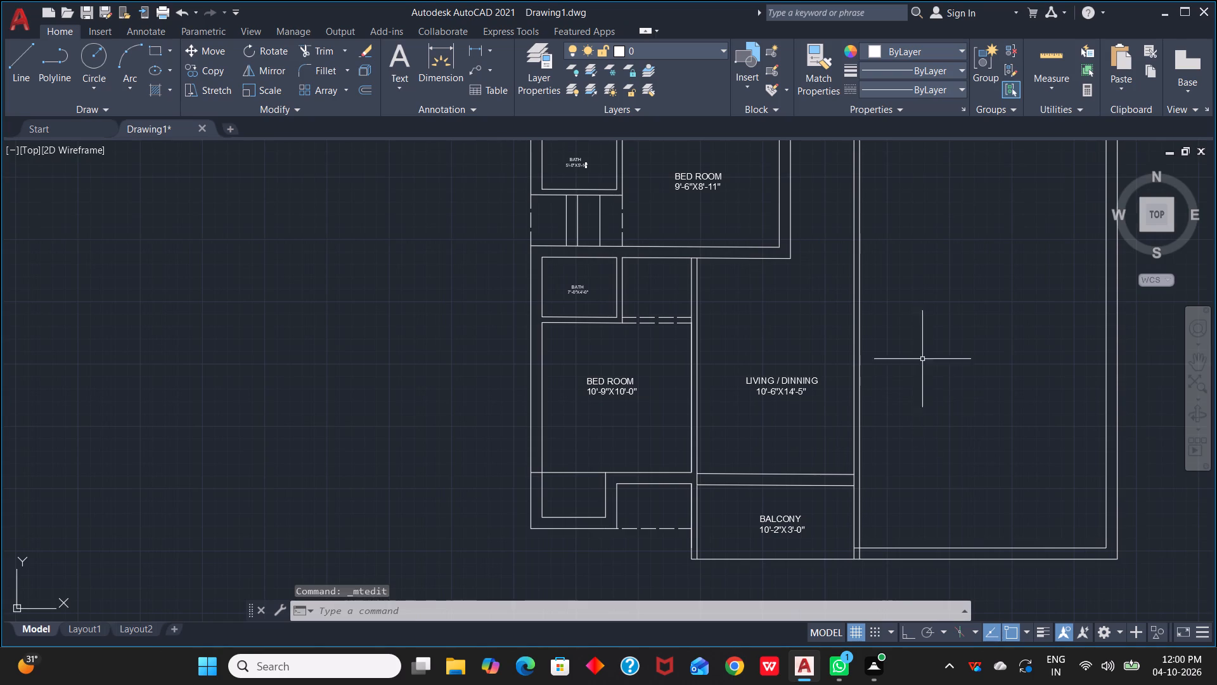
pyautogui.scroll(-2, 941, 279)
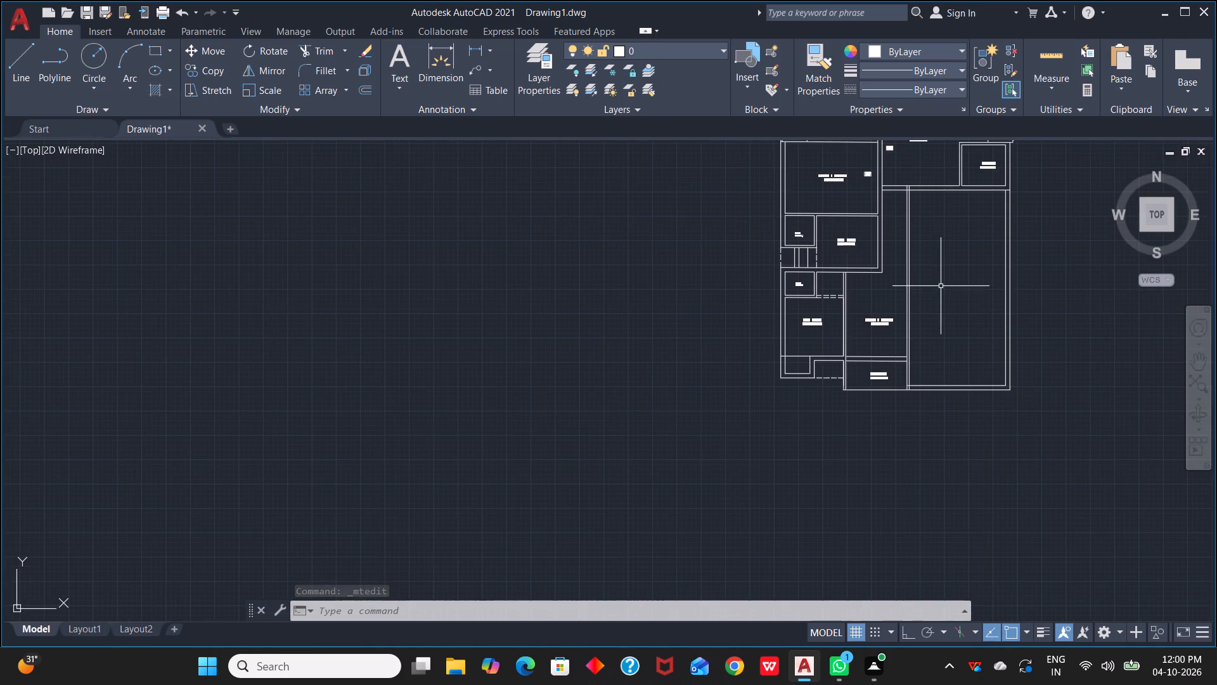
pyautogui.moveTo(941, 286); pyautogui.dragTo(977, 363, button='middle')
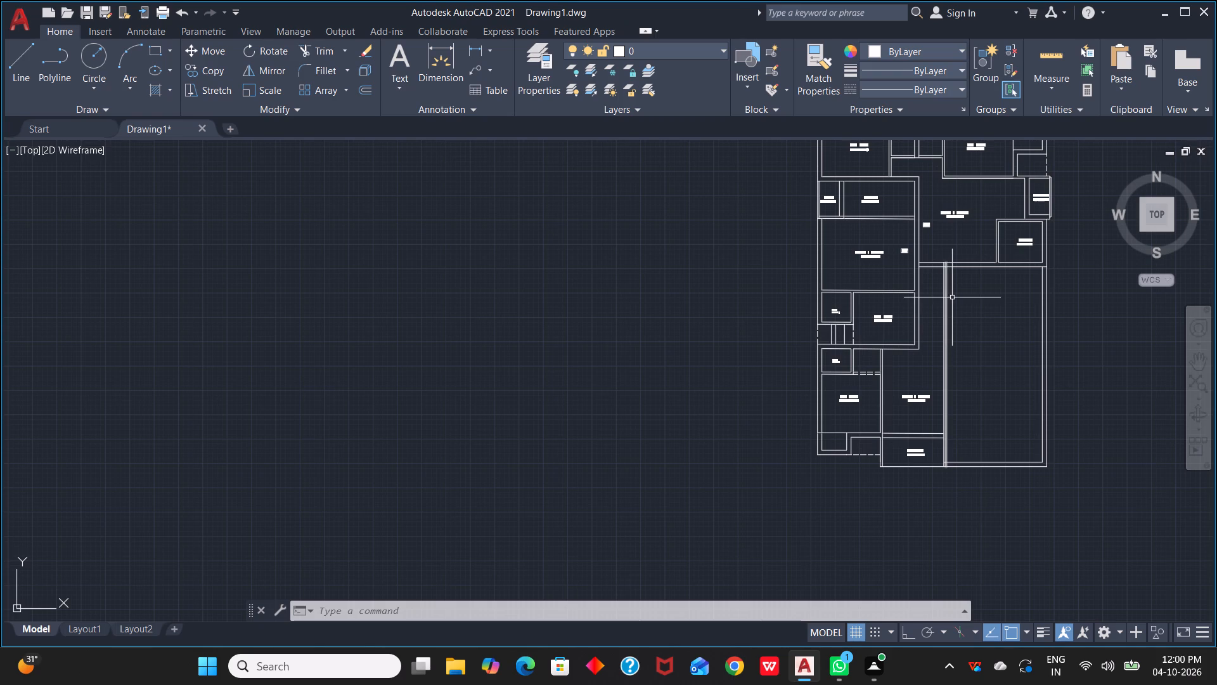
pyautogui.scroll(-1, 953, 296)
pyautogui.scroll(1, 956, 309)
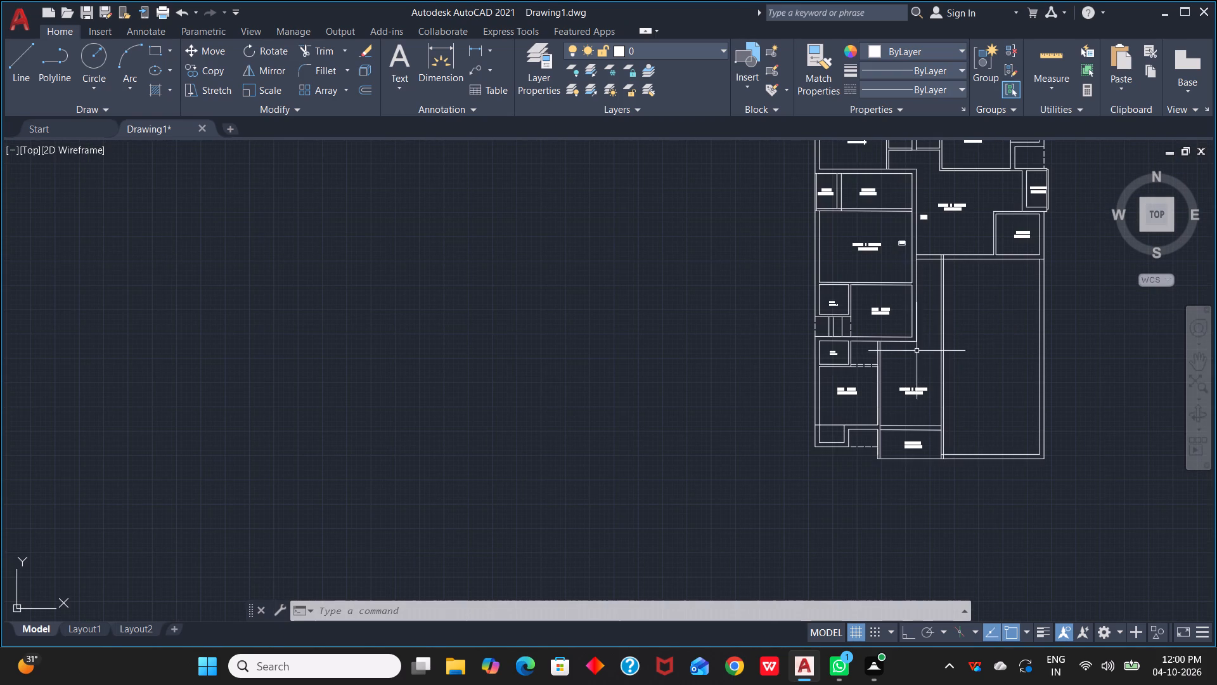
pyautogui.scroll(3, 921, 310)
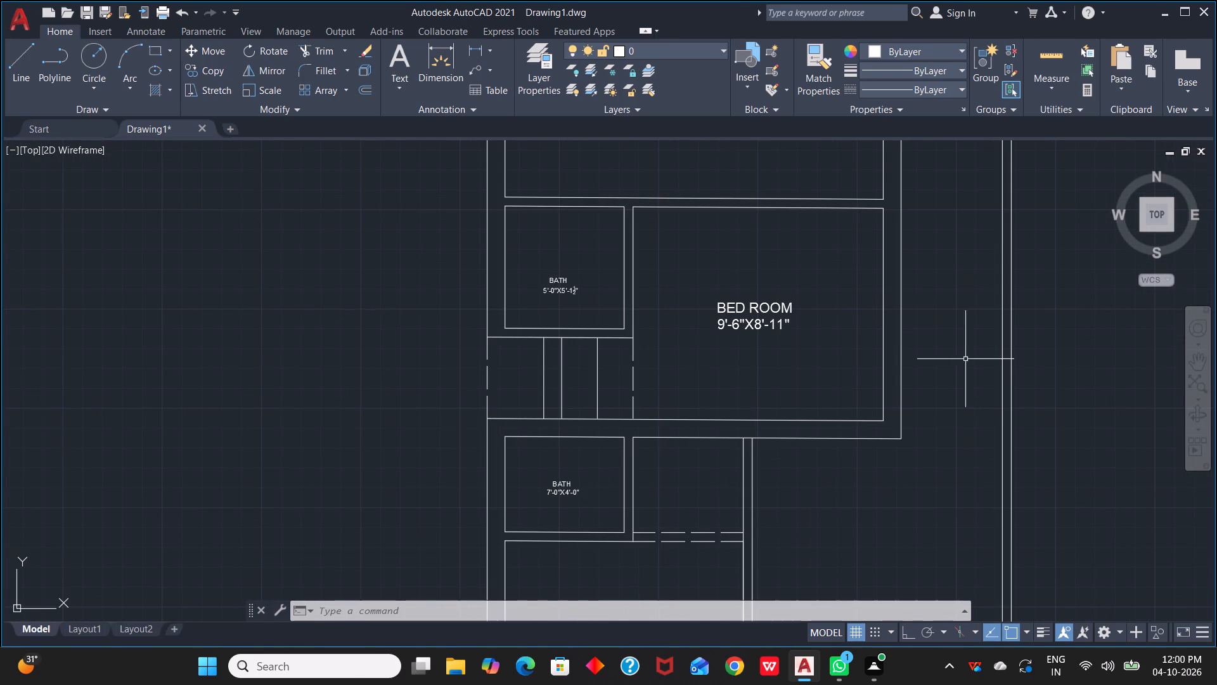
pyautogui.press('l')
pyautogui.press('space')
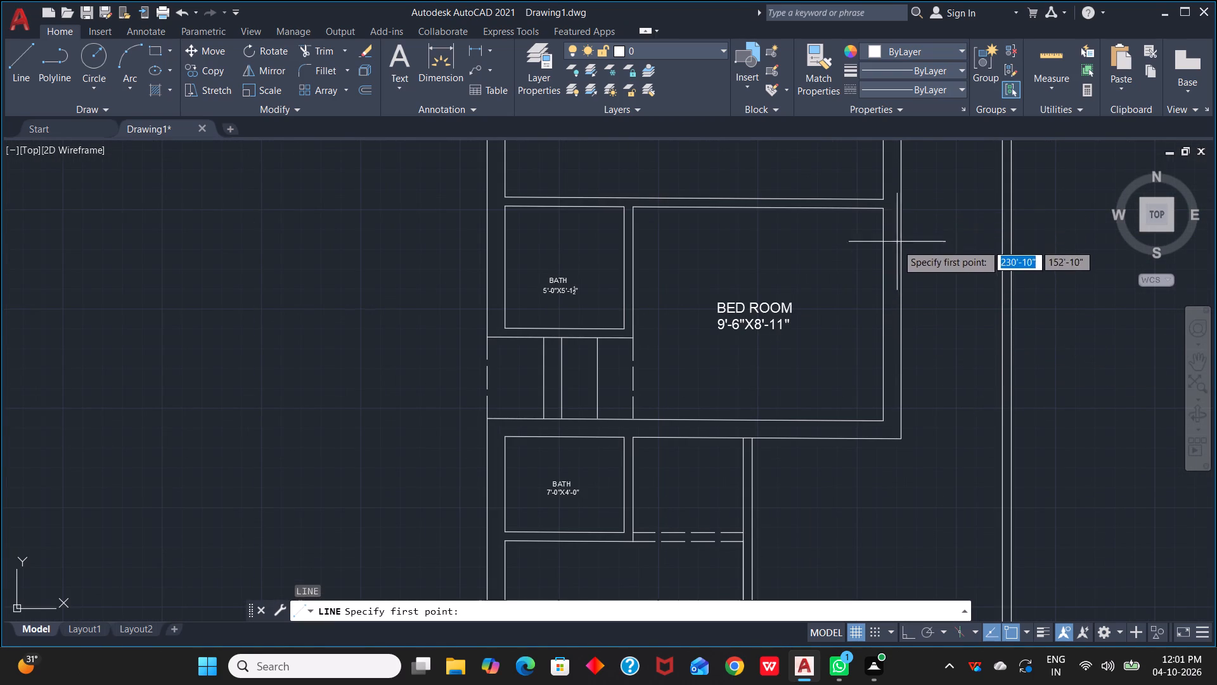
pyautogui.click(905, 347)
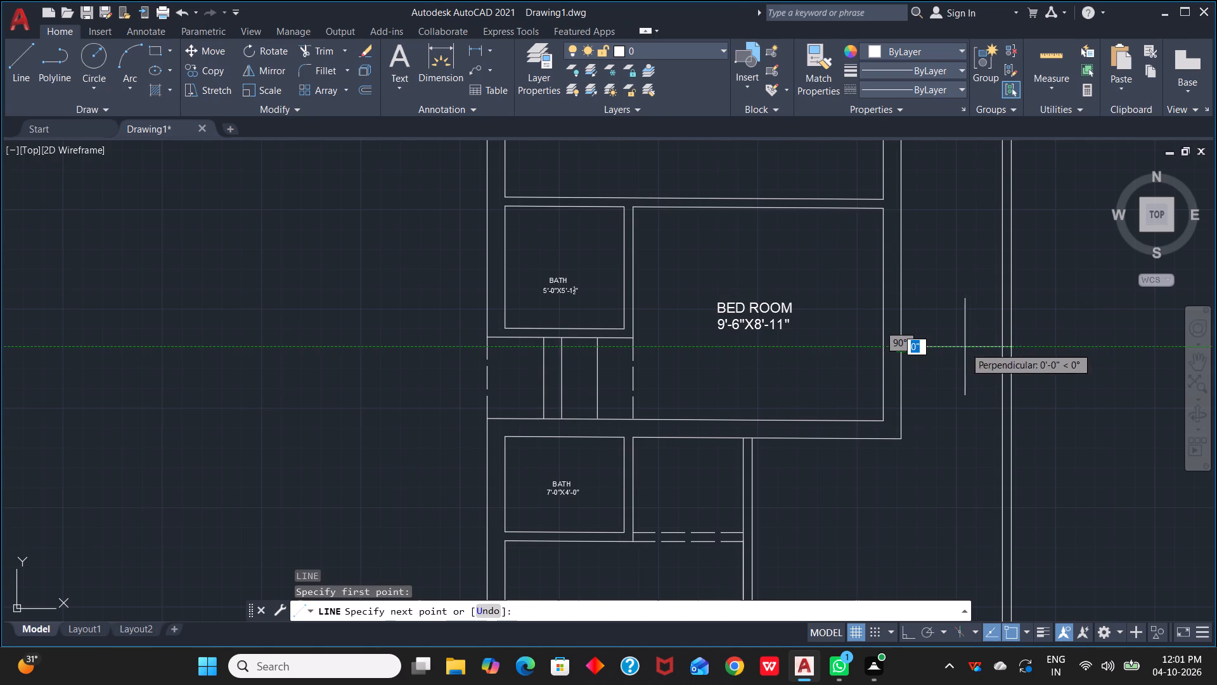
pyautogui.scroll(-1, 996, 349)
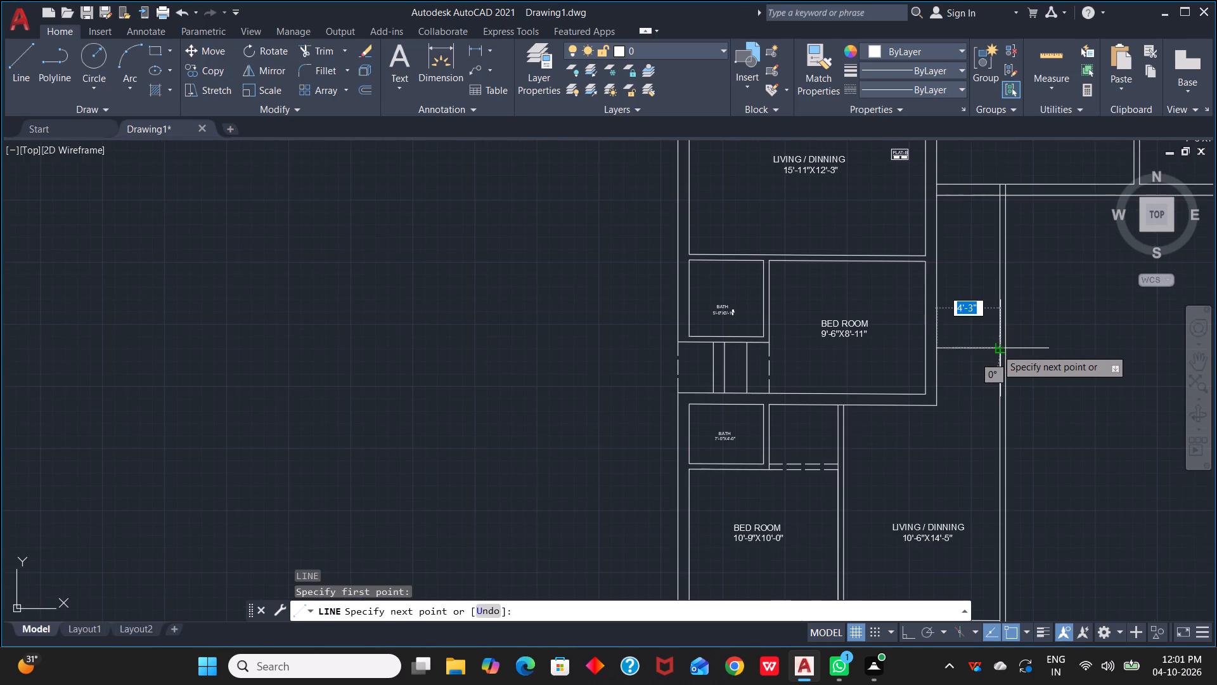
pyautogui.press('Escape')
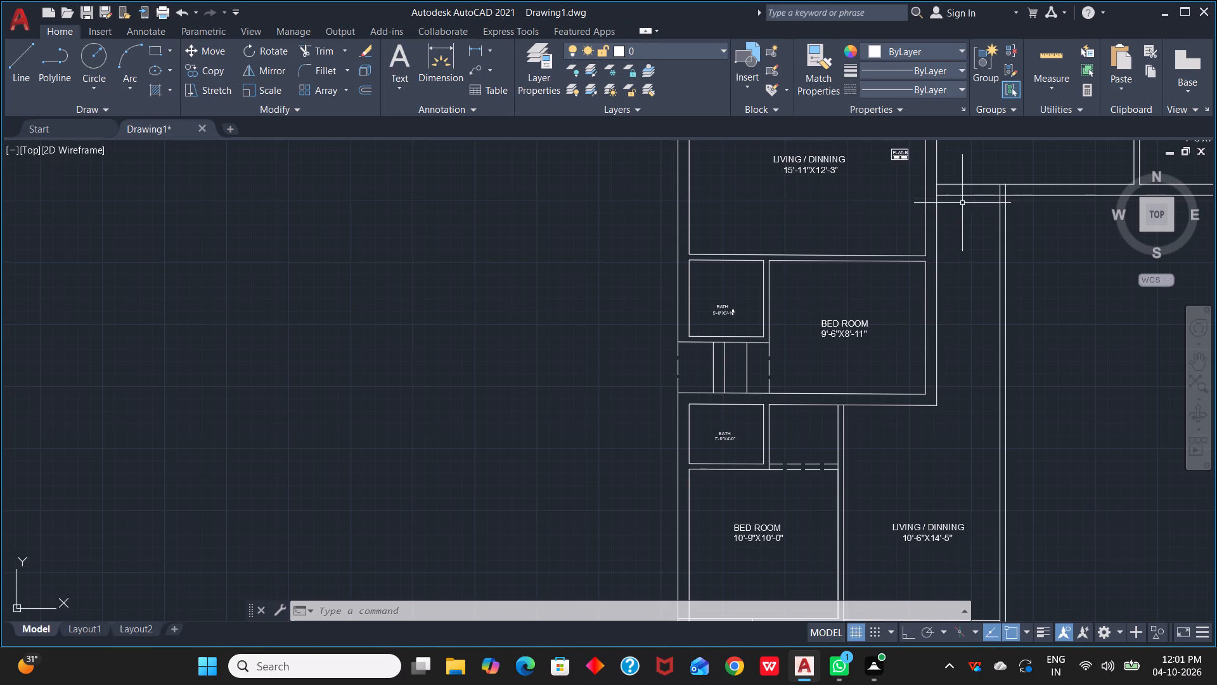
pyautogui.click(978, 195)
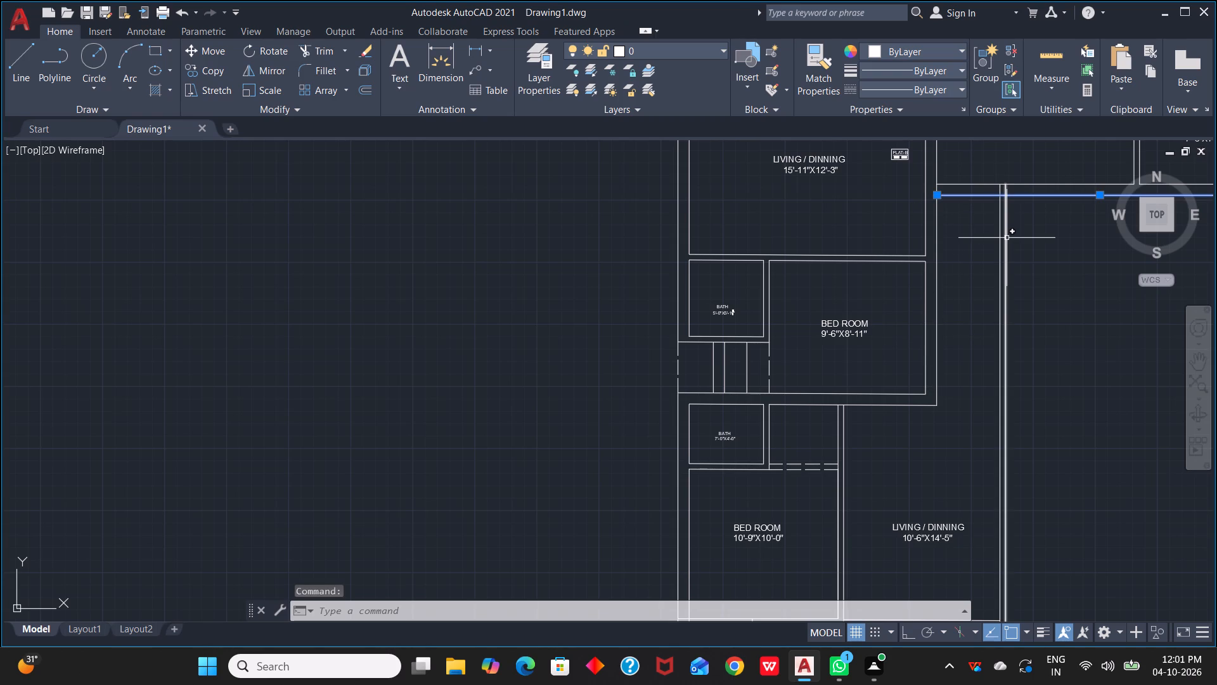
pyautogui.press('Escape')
# Offset the lower line of the horizontal wall below the 10'-0"X14'-5" LIVING / DINNING room and KITCHEN 8' downward.
pyautogui.write('O')
pyautogui.press('space')
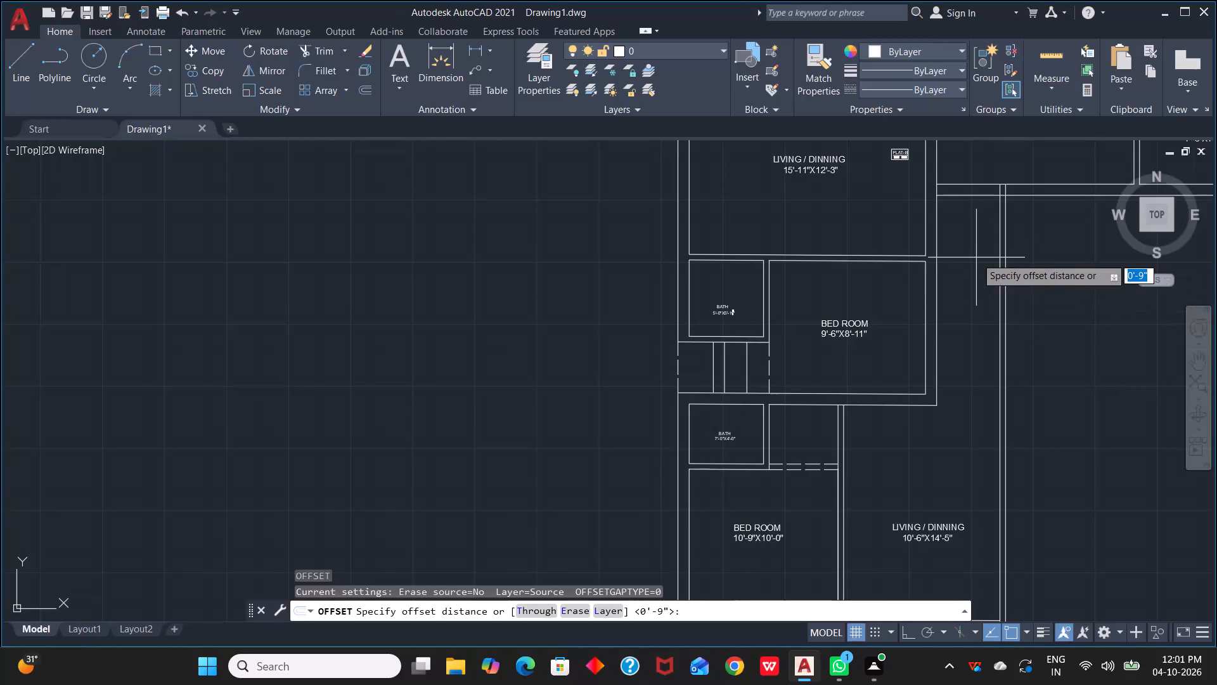
pyautogui.press('8')
pyautogui.write("'")
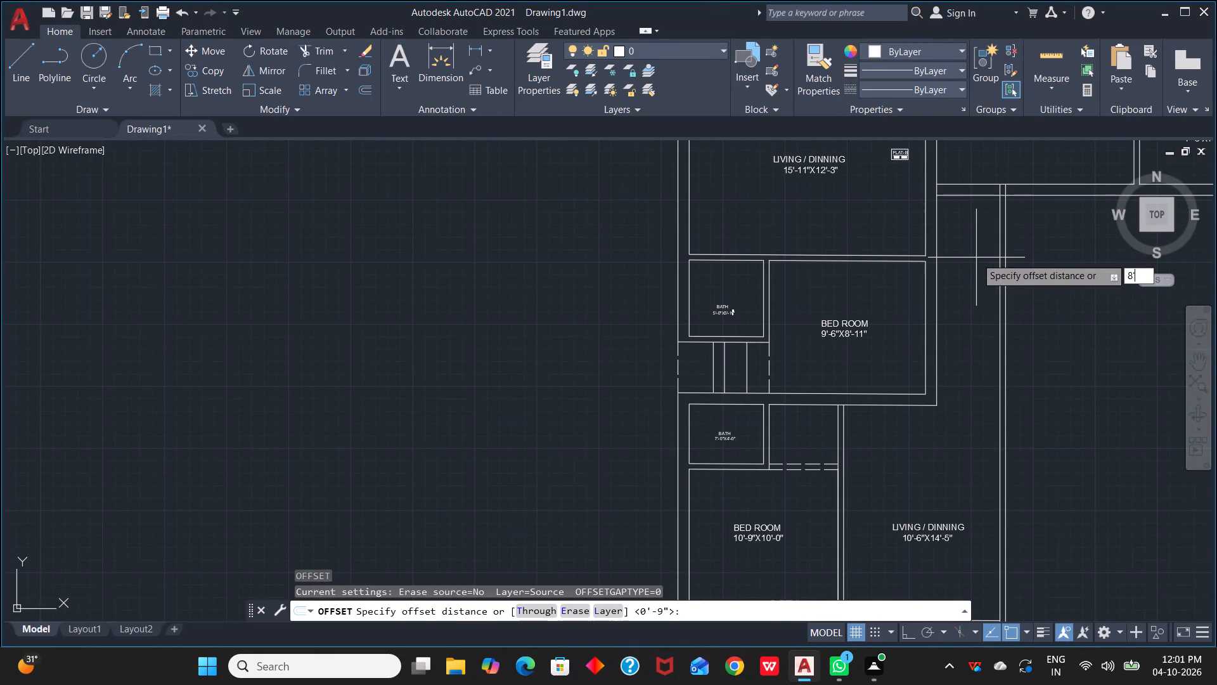
pyautogui.press('space')
pyautogui.click(963, 196)
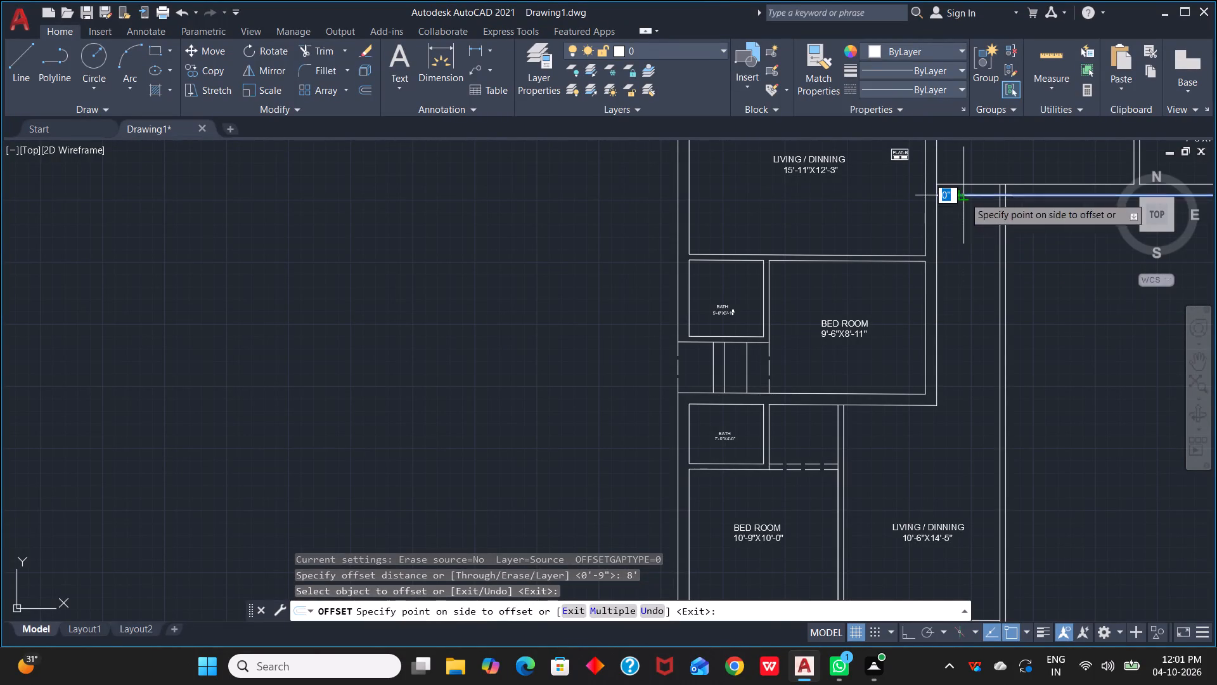
pyautogui.click(989, 290)
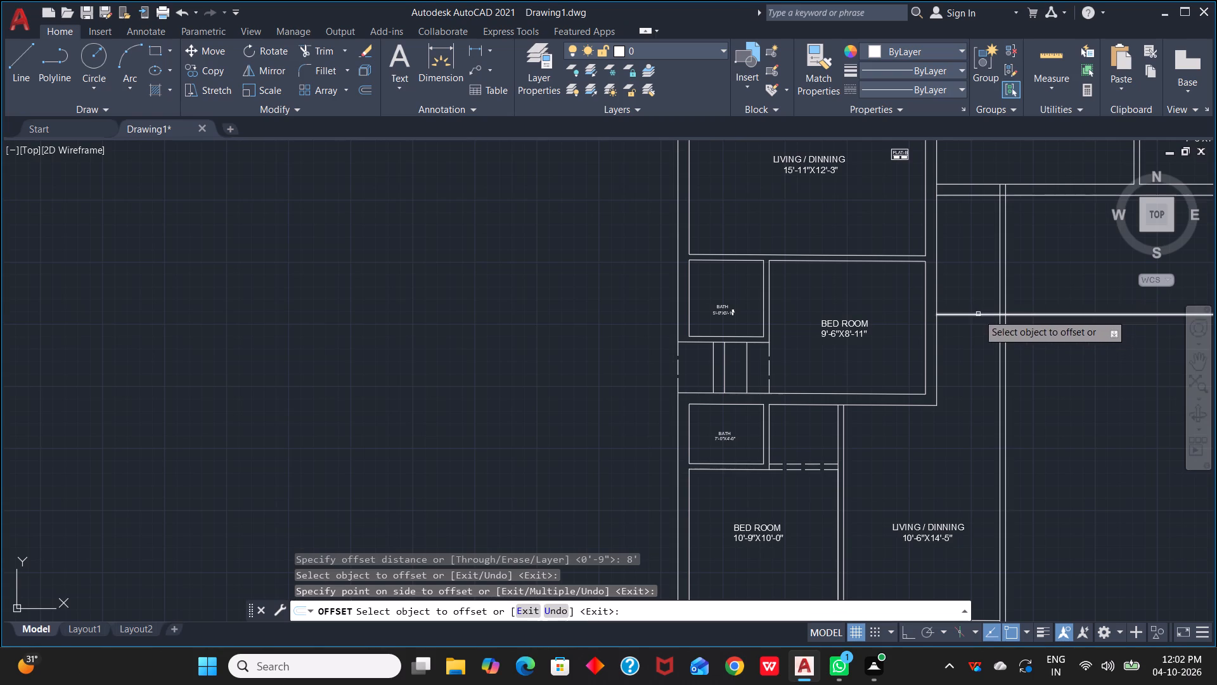
# Offset the new horizontal line by 9" to form the second face of the wall.
pyautogui.click(978, 314)
pyautogui.write('9"')
pyautogui.press('Return')
pyautogui.scroll(-1, 1107, 381)
pyautogui.moveTo(1120, 405); pyautogui.dragTo(1120, 402, button='middle')
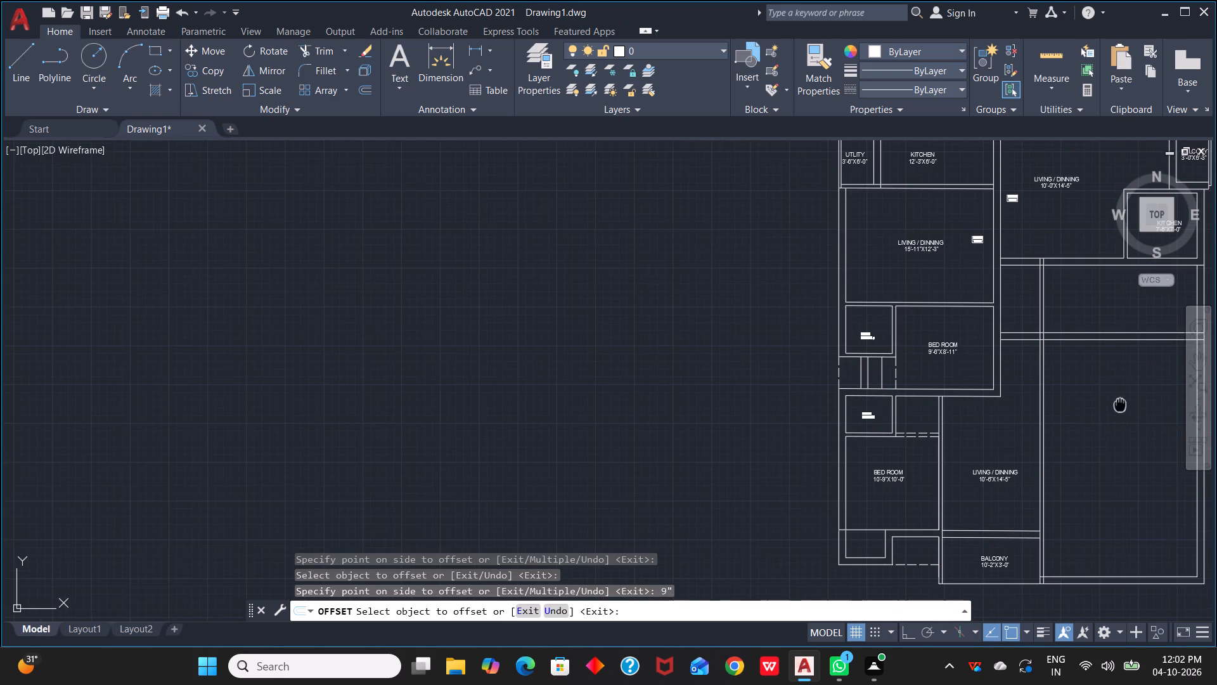
pyautogui.moveTo(1120, 402); pyautogui.dragTo(1087, 259, button='middle')
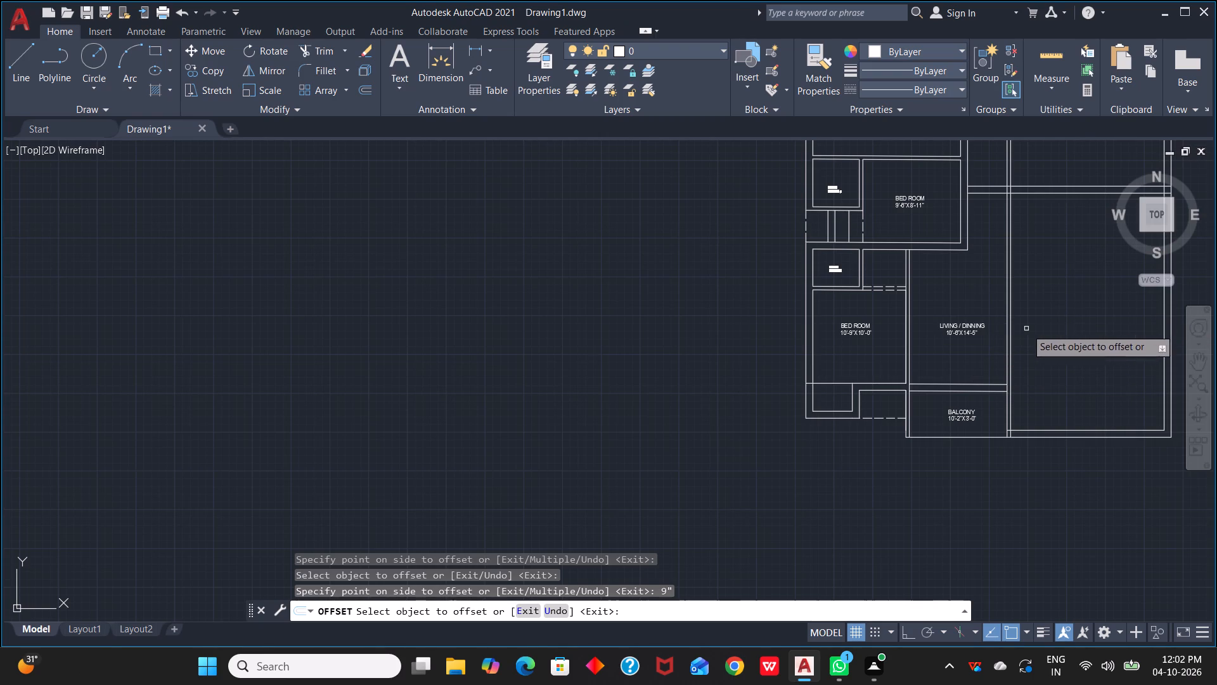
pyautogui.moveTo(1043, 304); pyautogui.dragTo(1069, 439, button='middle')
pyautogui.scroll(-1, 1051, 326)
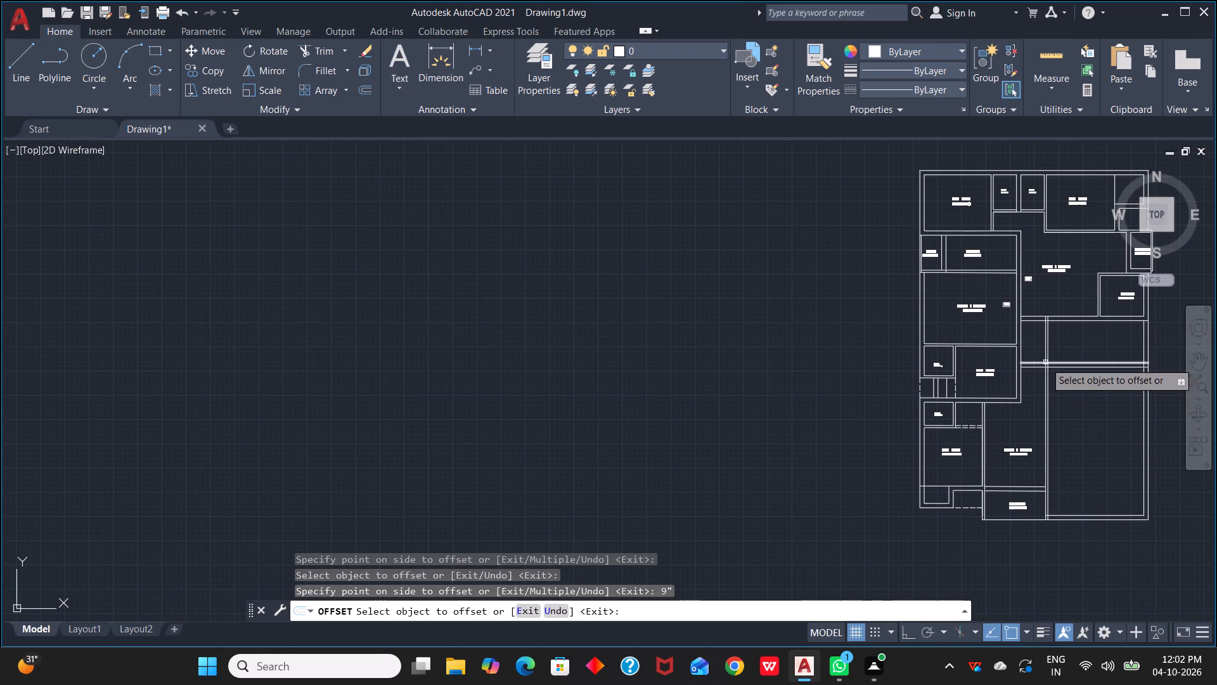
pyautogui.press('Escape')
pyautogui.press('Escape')
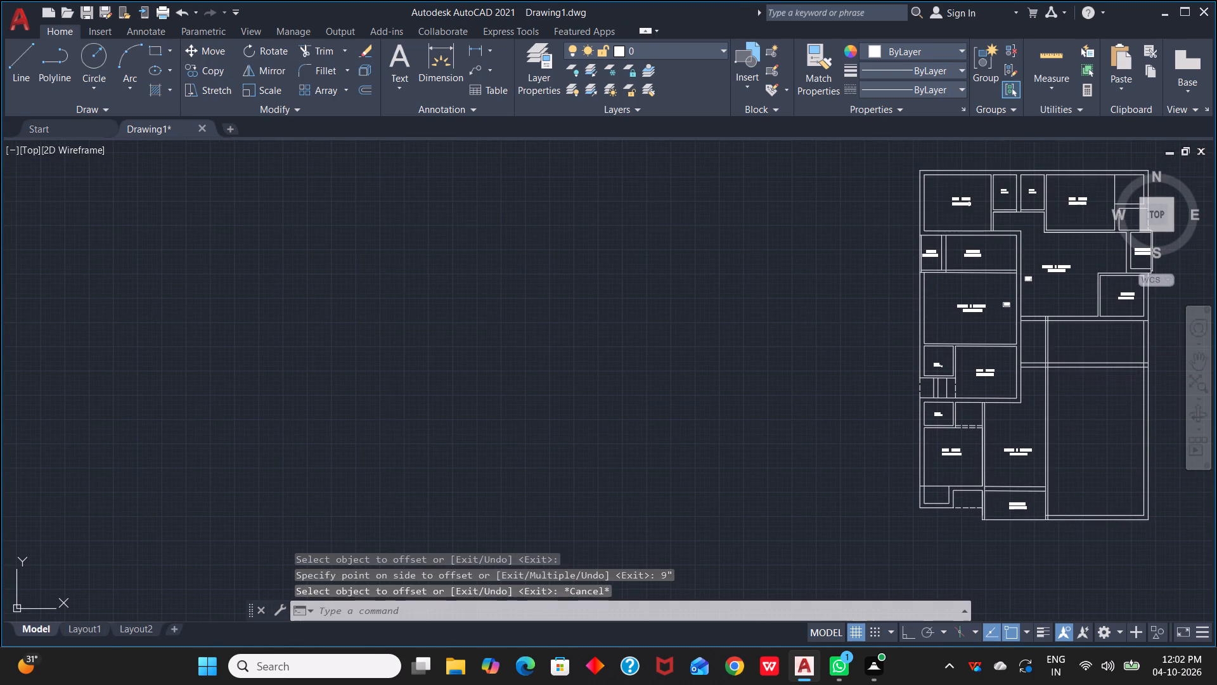
# Trim the vertical wall lines between and inside the two horizontal walls, and the lower wall line crossing the vertical wall's end.
pyautogui.write('TR')
pyautogui.press('space')
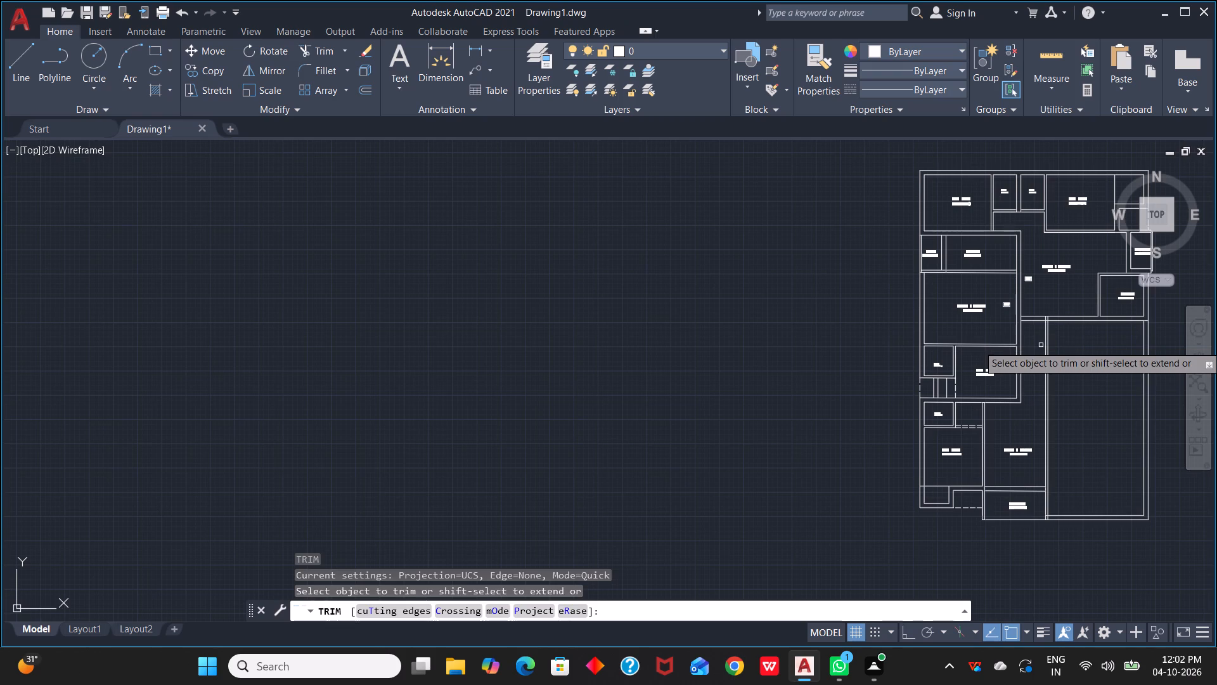
pyautogui.moveTo(1040, 345); pyautogui.dragTo(1058, 344)
pyautogui.scroll(2, 1058, 344)
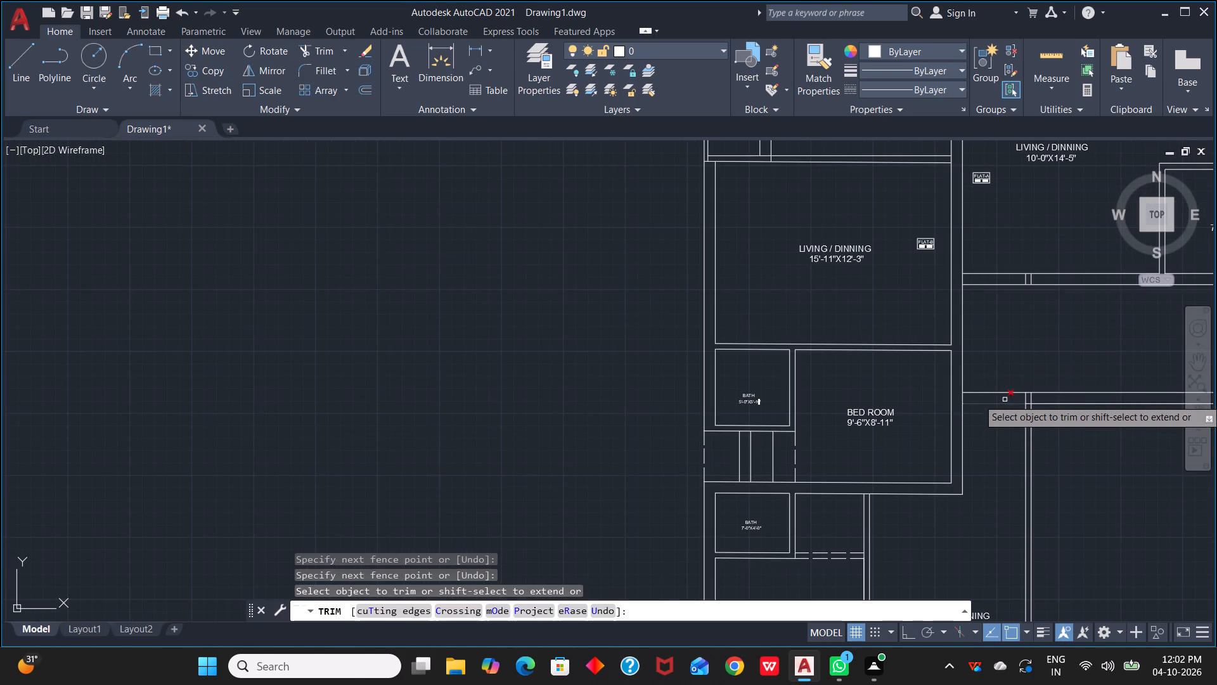
pyautogui.scroll(2, 1005, 398)
pyautogui.moveTo(1045, 401); pyautogui.dragTo(1099, 395)
pyautogui.click(1061, 416)
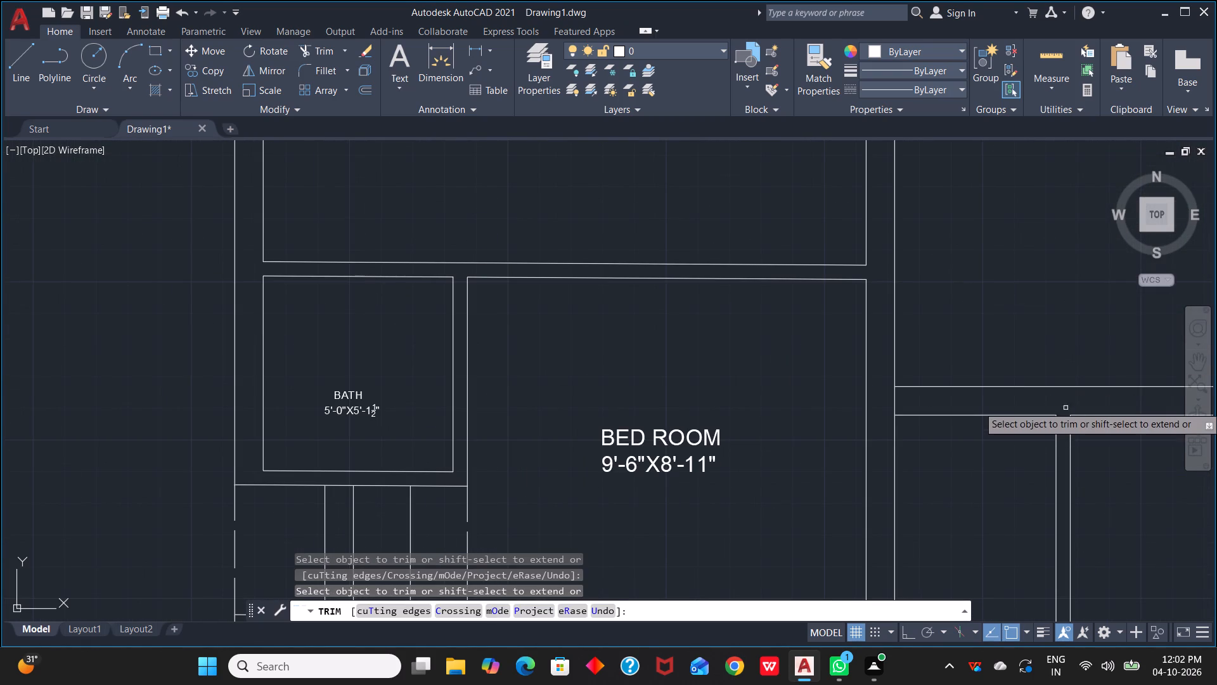
pyautogui.scroll(-2, 1083, 341)
pyautogui.moveTo(1083, 332); pyautogui.dragTo(1055, 489, button='middle')
pyautogui.scroll(2, 1045, 429)
pyautogui.moveTo(1017, 362); pyautogui.dragTo(1041, 362)
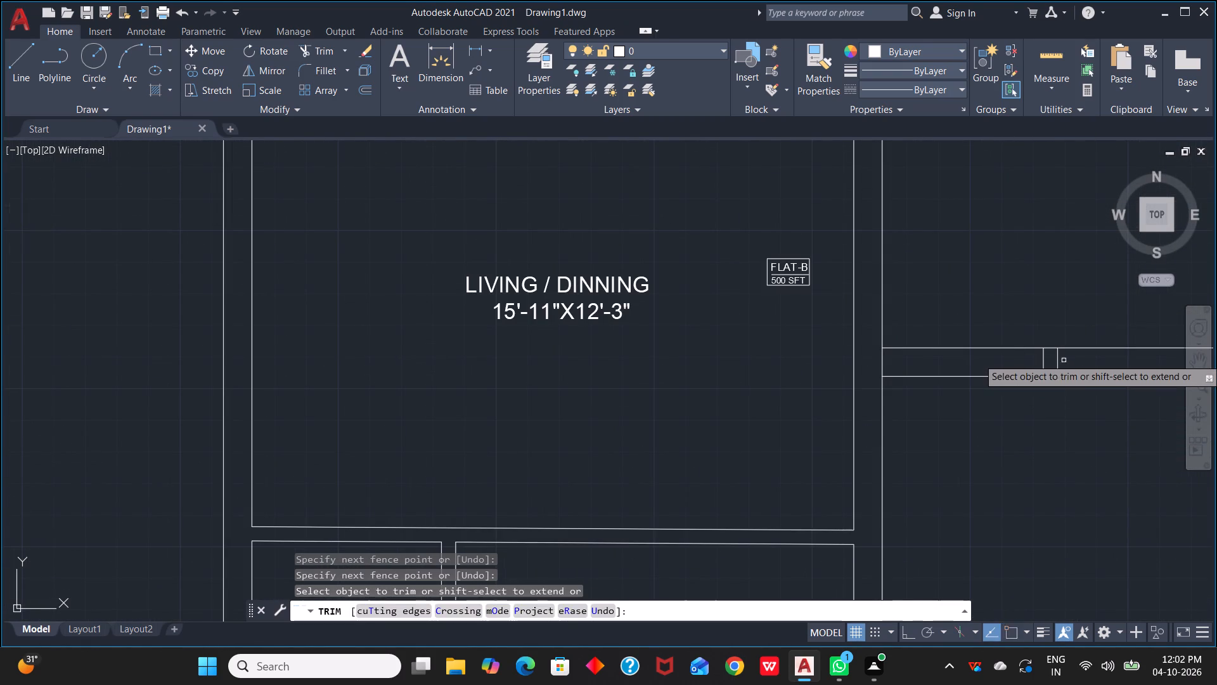
pyautogui.moveTo(1085, 358); pyautogui.dragTo(1031, 360)
# Trim the short vertical stub of the UTLITY room's inner outer-wall line within the horizontal wall below the room.
pyautogui.scroll(-2, 1055, 406)
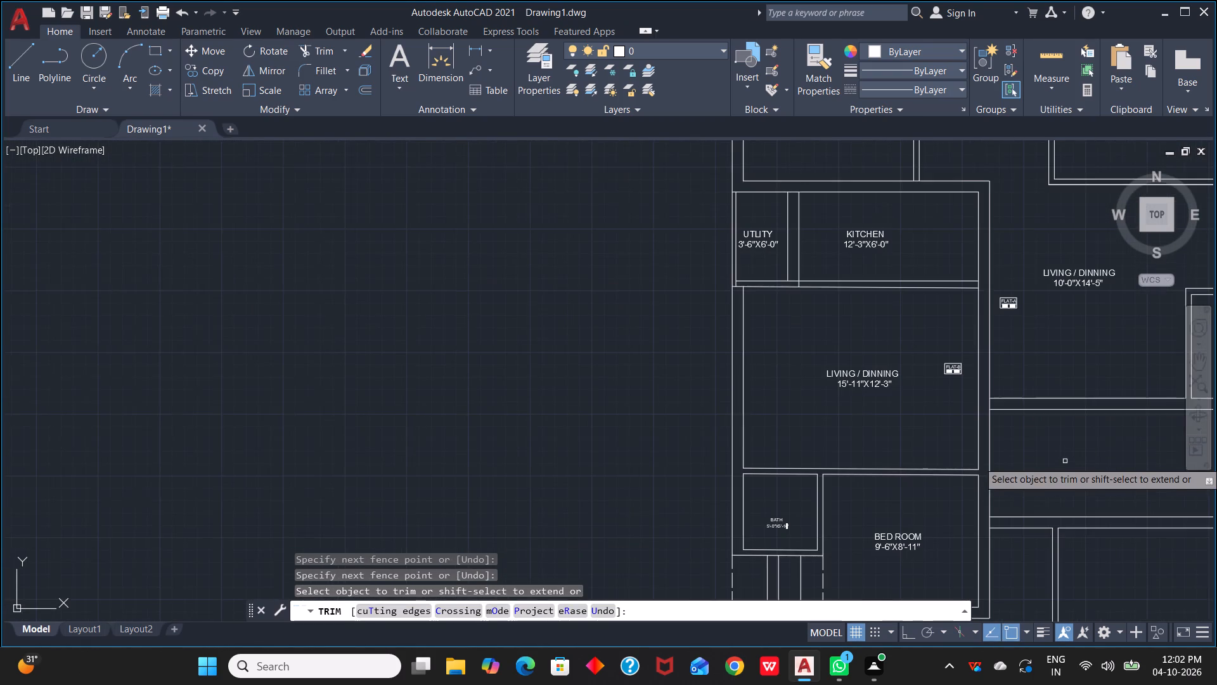
pyautogui.moveTo(1107, 479); pyautogui.dragTo(981, 262, button='middle')
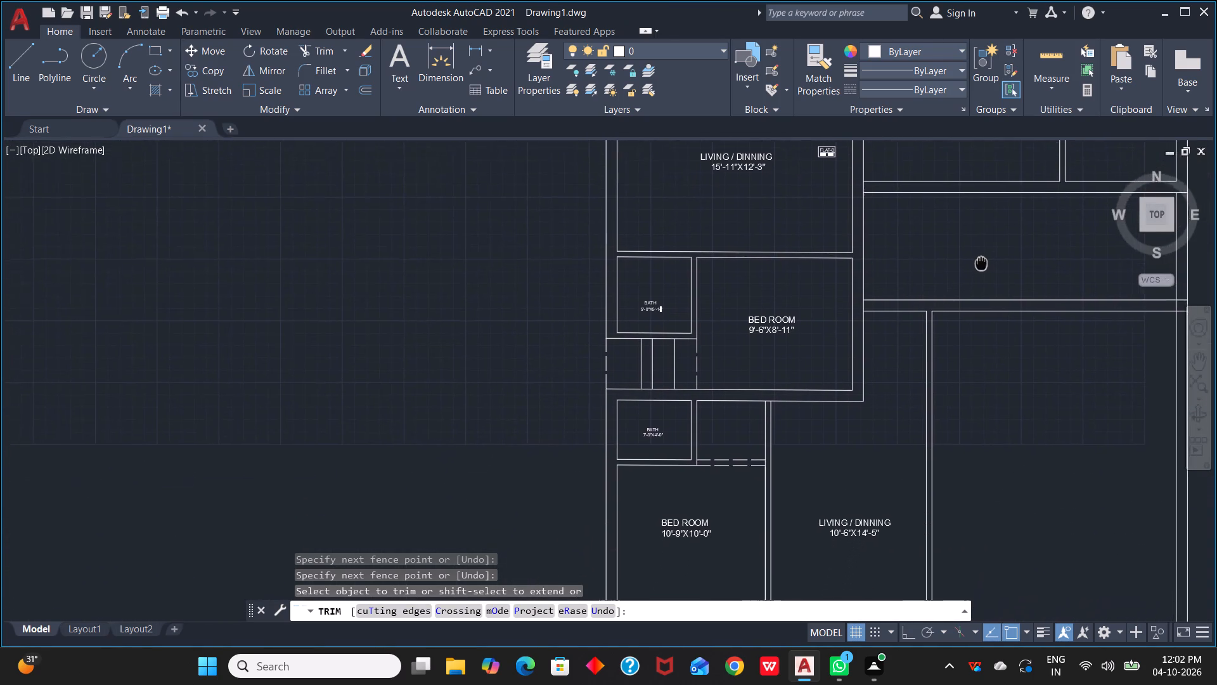
pyautogui.moveTo(981, 262); pyautogui.dragTo(996, 203, button='middle')
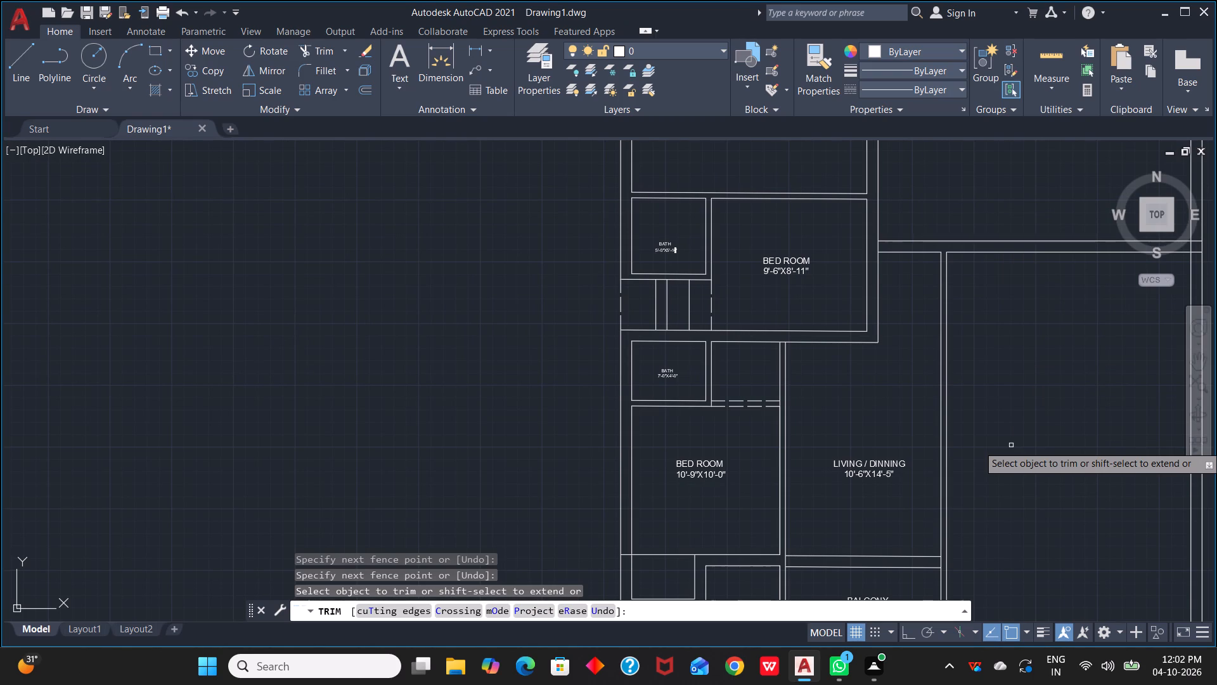
pyautogui.scroll(-2, 994, 389)
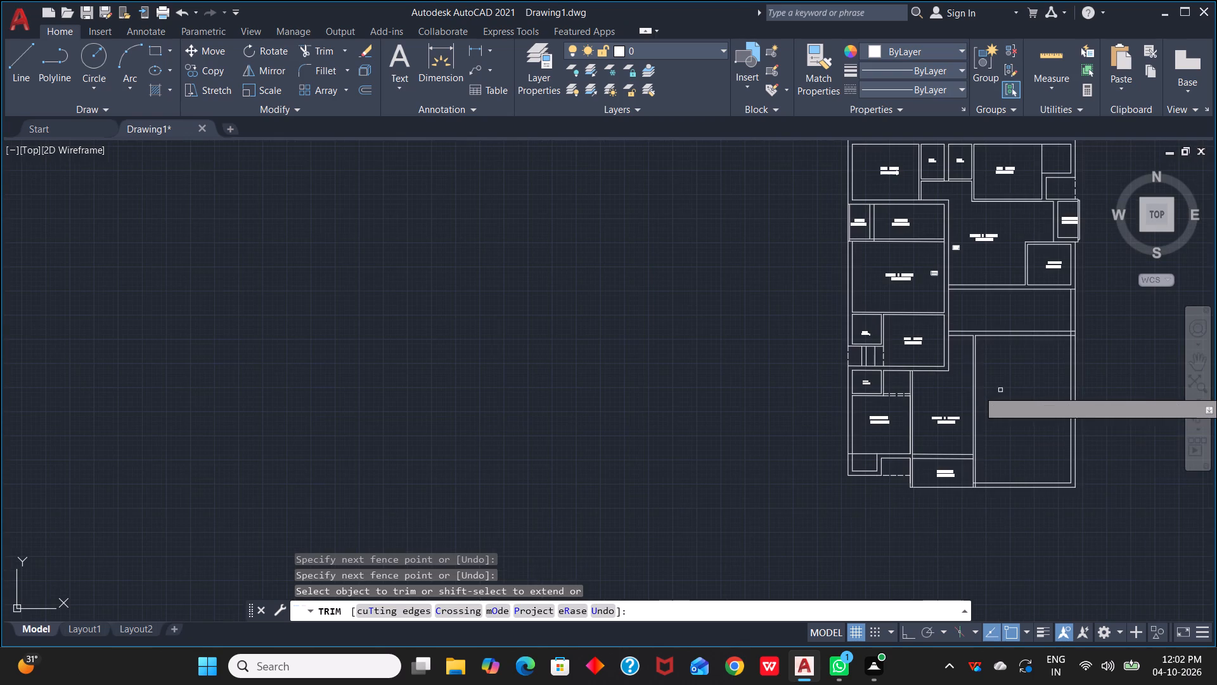
pyautogui.scroll(-1, 1030, 392)
pyautogui.moveTo(1030, 392); pyautogui.dragTo(819, 395, button='middle')
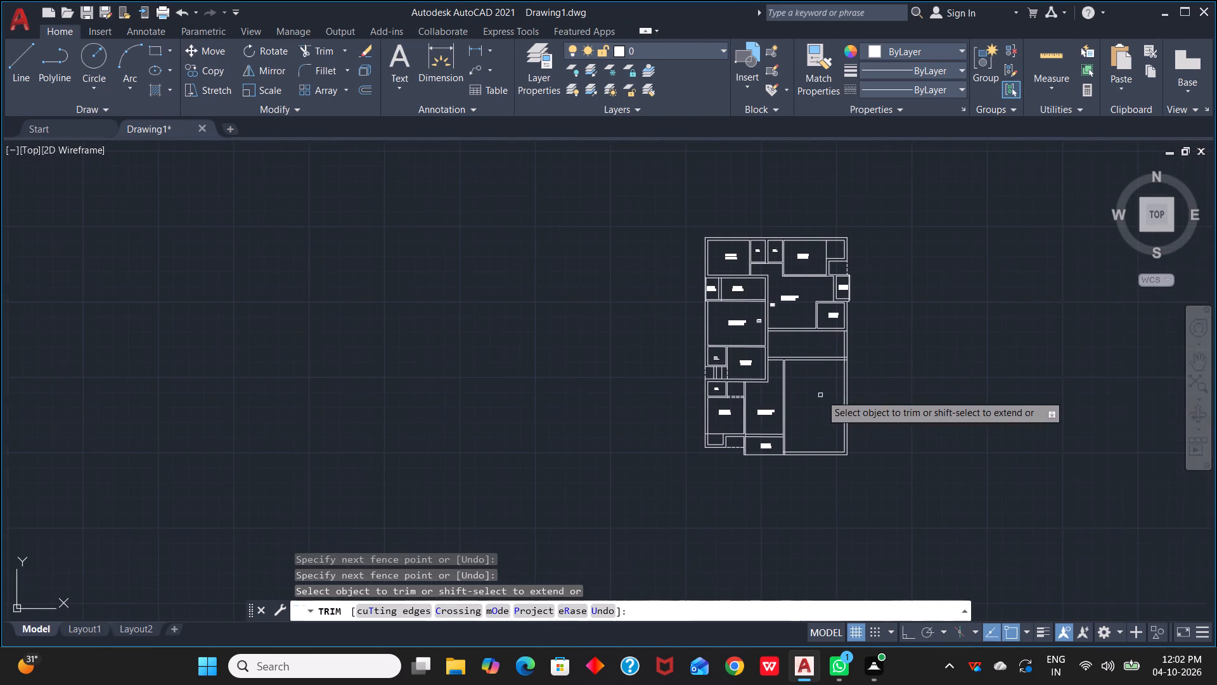
pyautogui.scroll(1, 821, 395)
pyautogui.moveTo(821, 395); pyautogui.dragTo(825, 415, button='middle')
pyautogui.scroll(1, 826, 415)
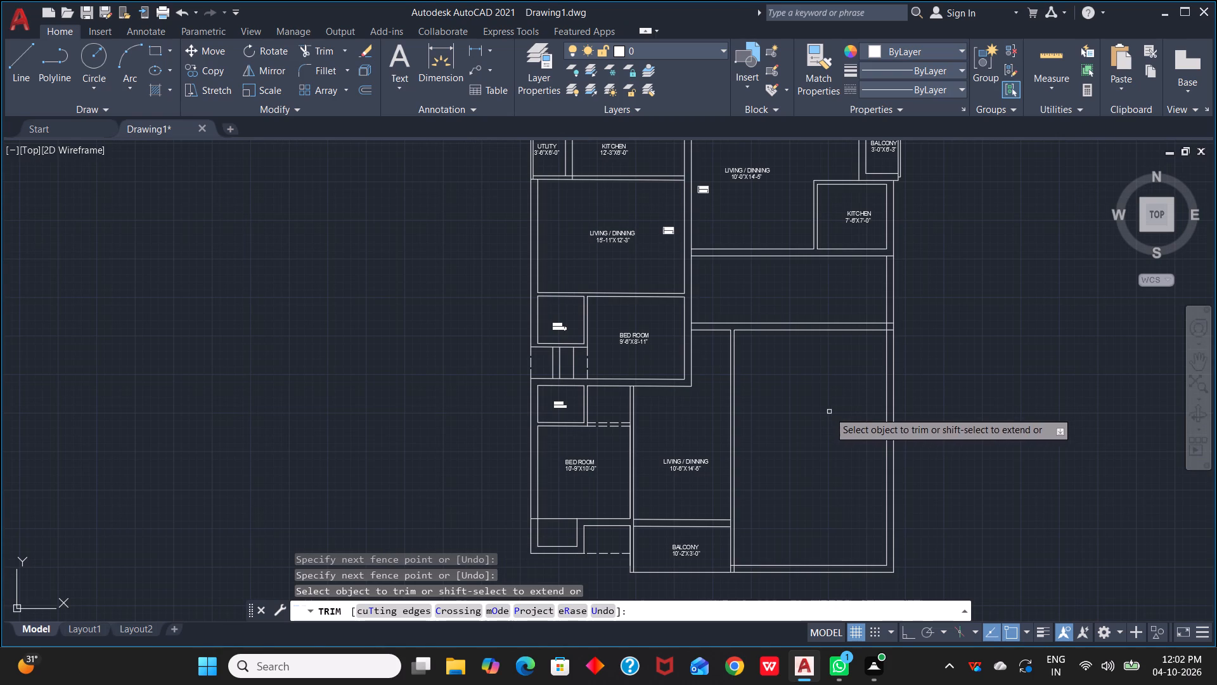
pyautogui.scroll(2, 539, 185)
pyautogui.moveTo(539, 185); pyautogui.dragTo(741, 324, button='middle')
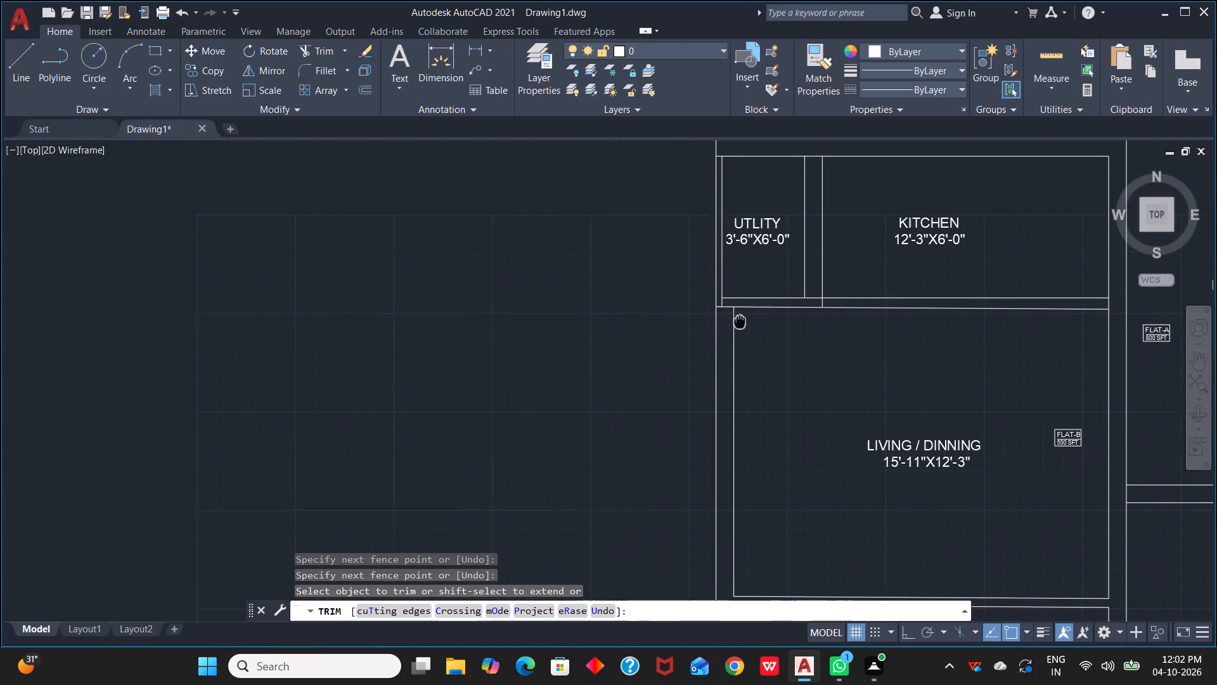
pyautogui.moveTo(741, 324); pyautogui.dragTo(747, 337, button='middle')
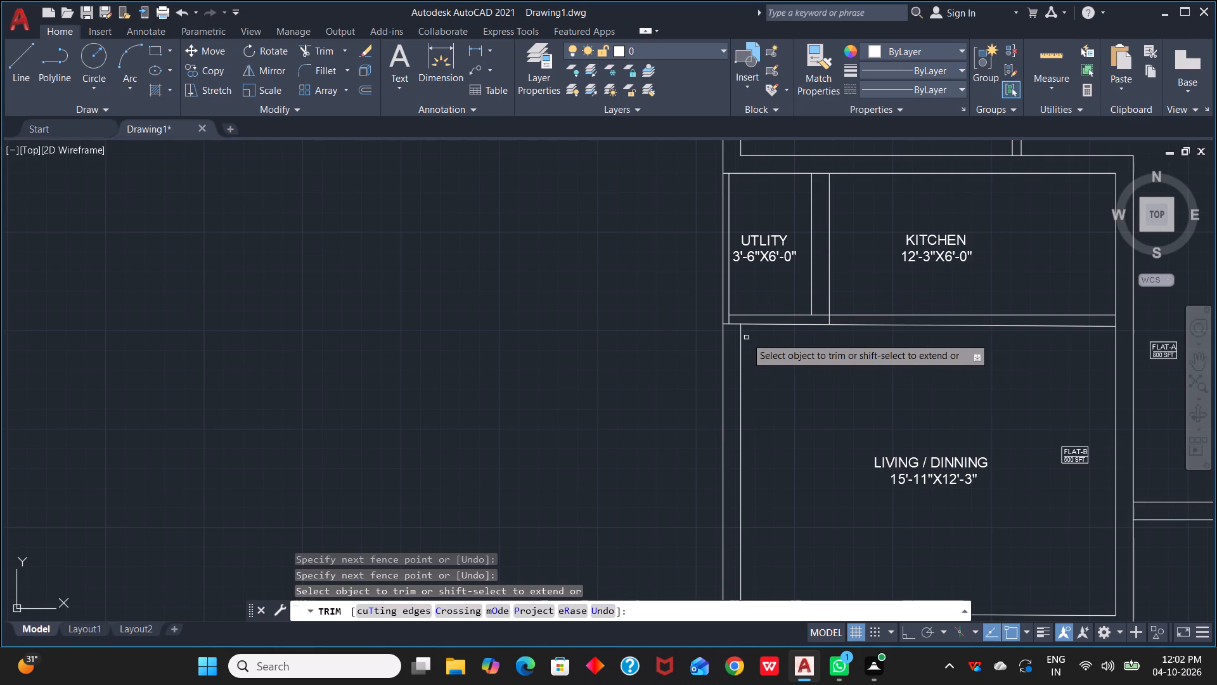
pyautogui.scroll(2, 739, 323)
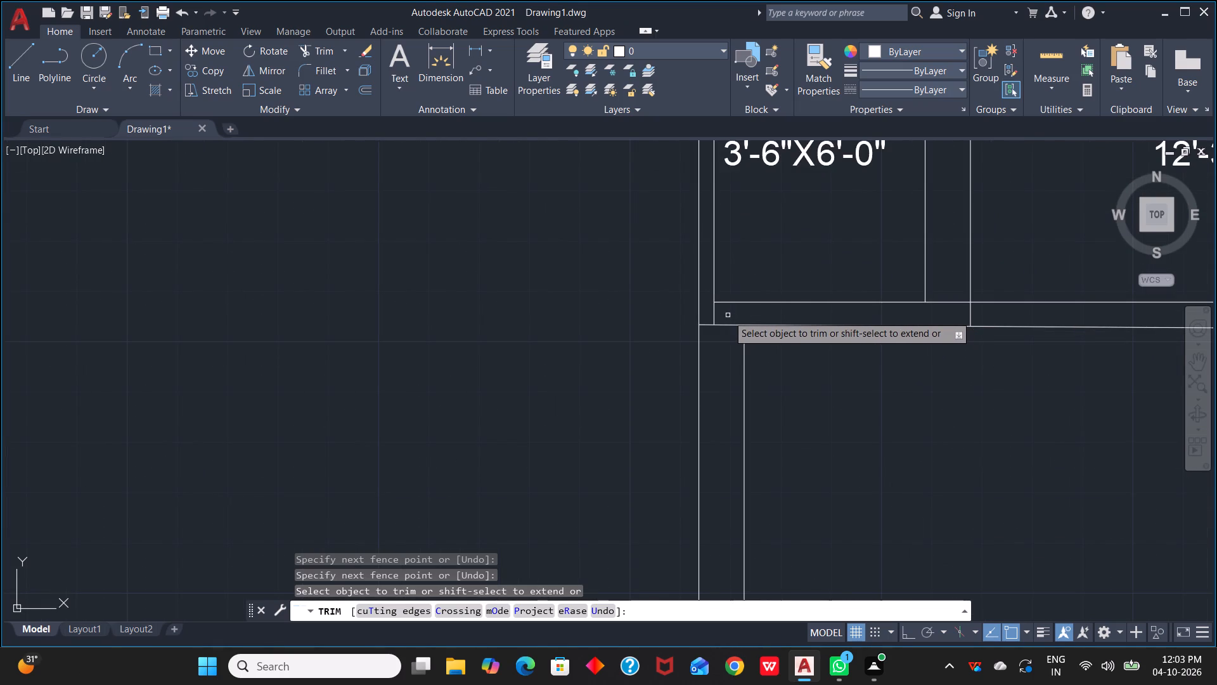
pyautogui.click(714, 315)
pyautogui.scroll(-3, 840, 368)
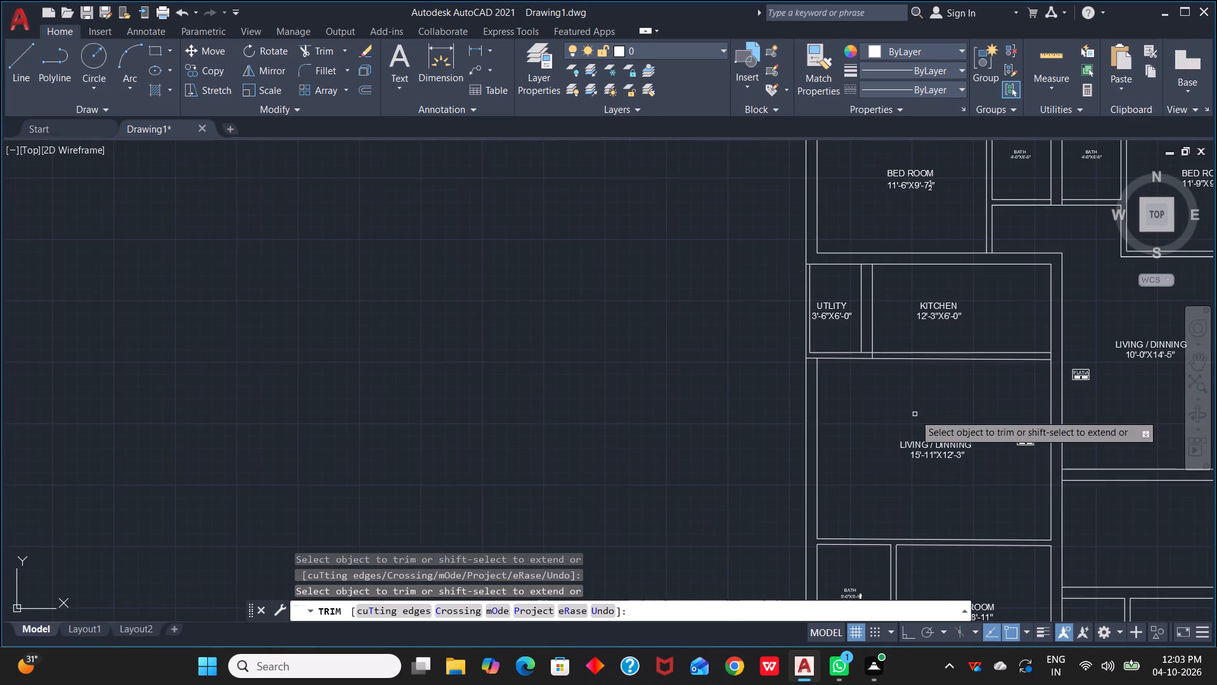
pyautogui.scroll(-1, 919, 417)
pyautogui.scroll(2, 908, 388)
pyautogui.scroll(2, 786, 252)
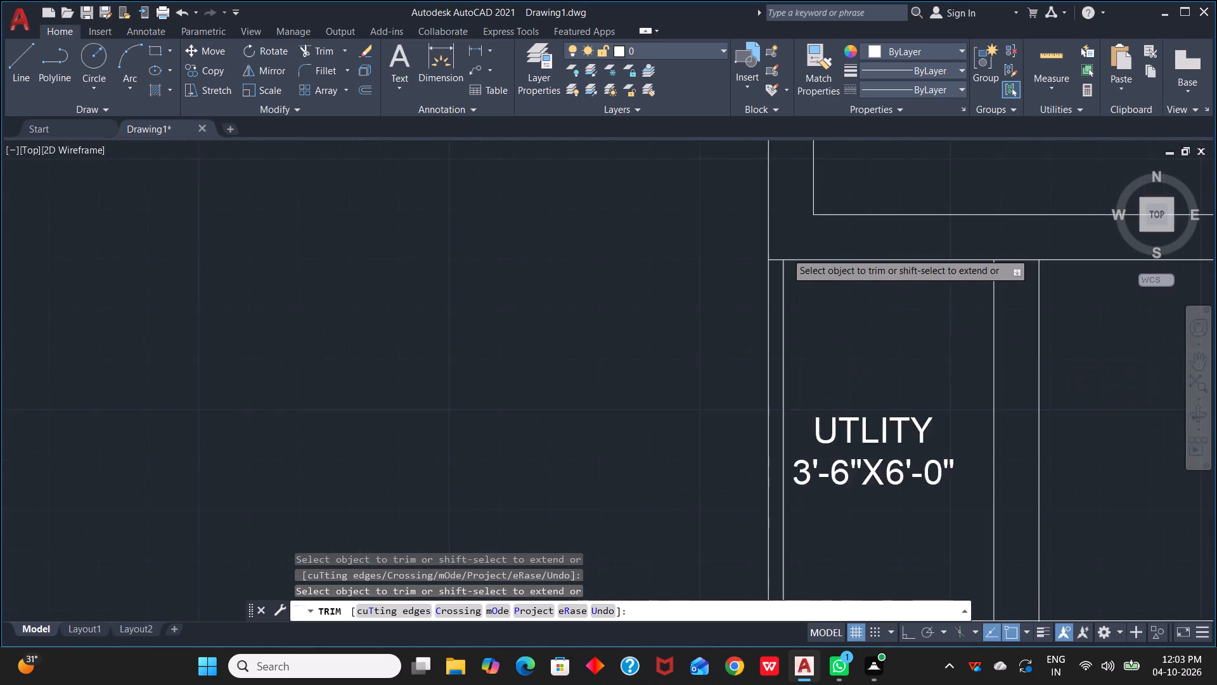
pyautogui.scroll(1, 786, 252)
pyautogui.scroll(-2, 826, 336)
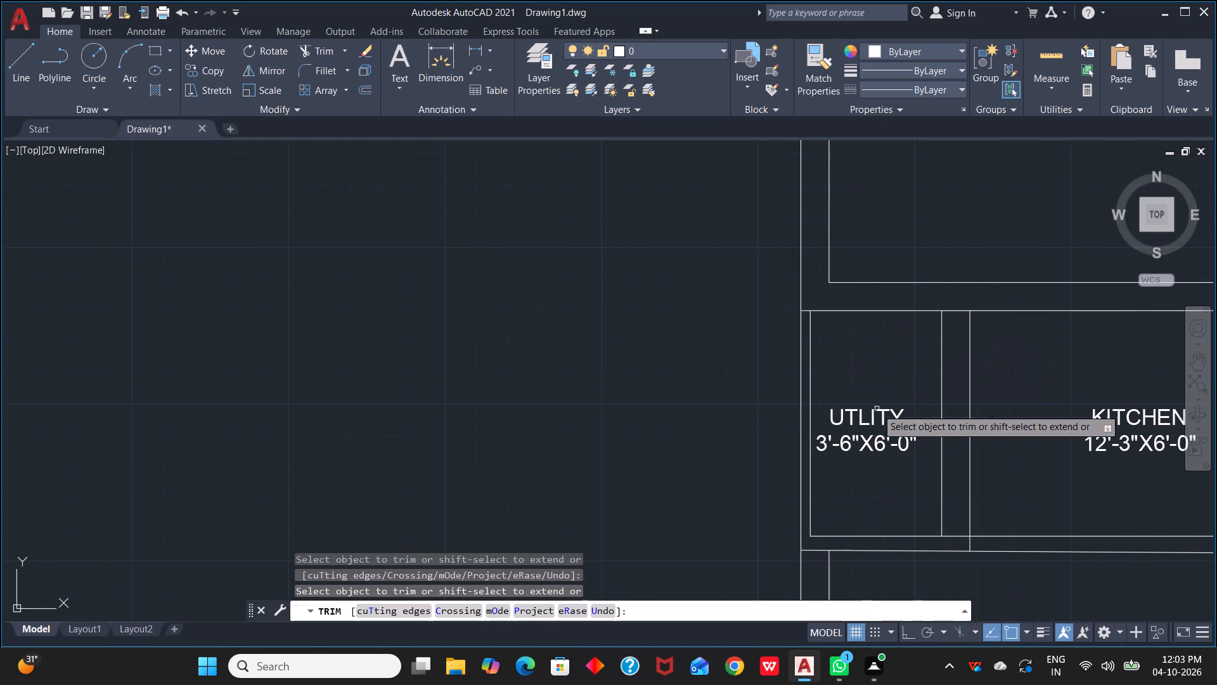
pyautogui.moveTo(861, 478); pyautogui.dragTo(901, 322, button='middle')
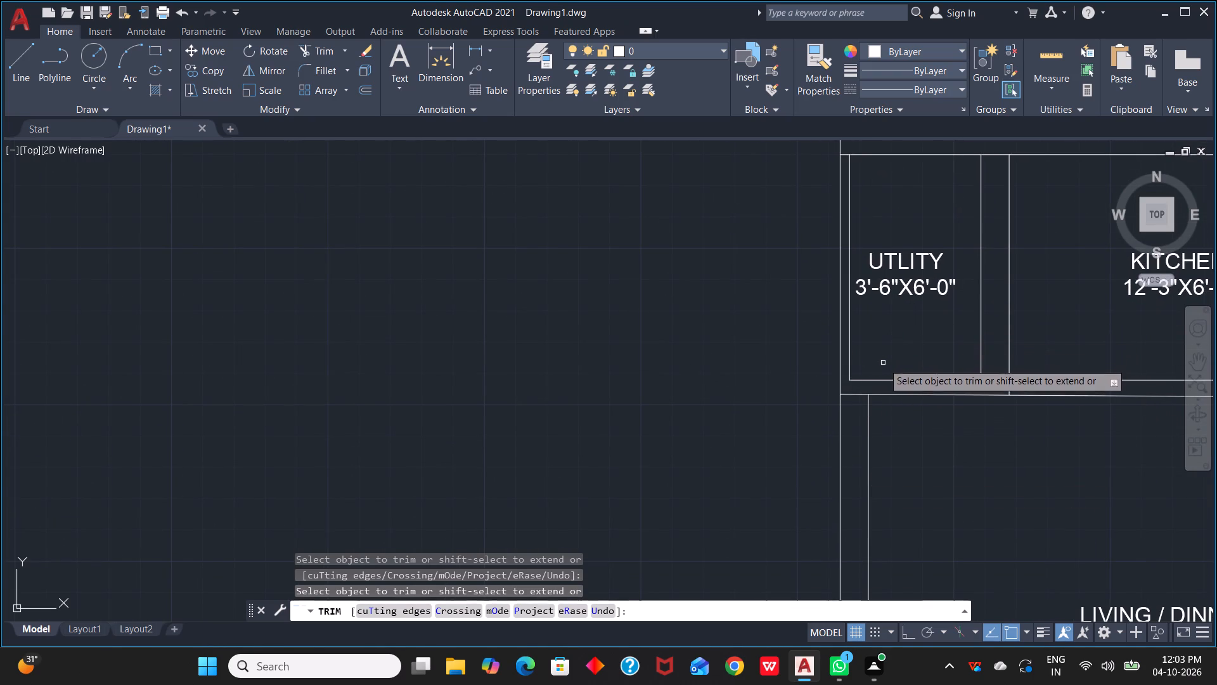
pyautogui.press('Escape')
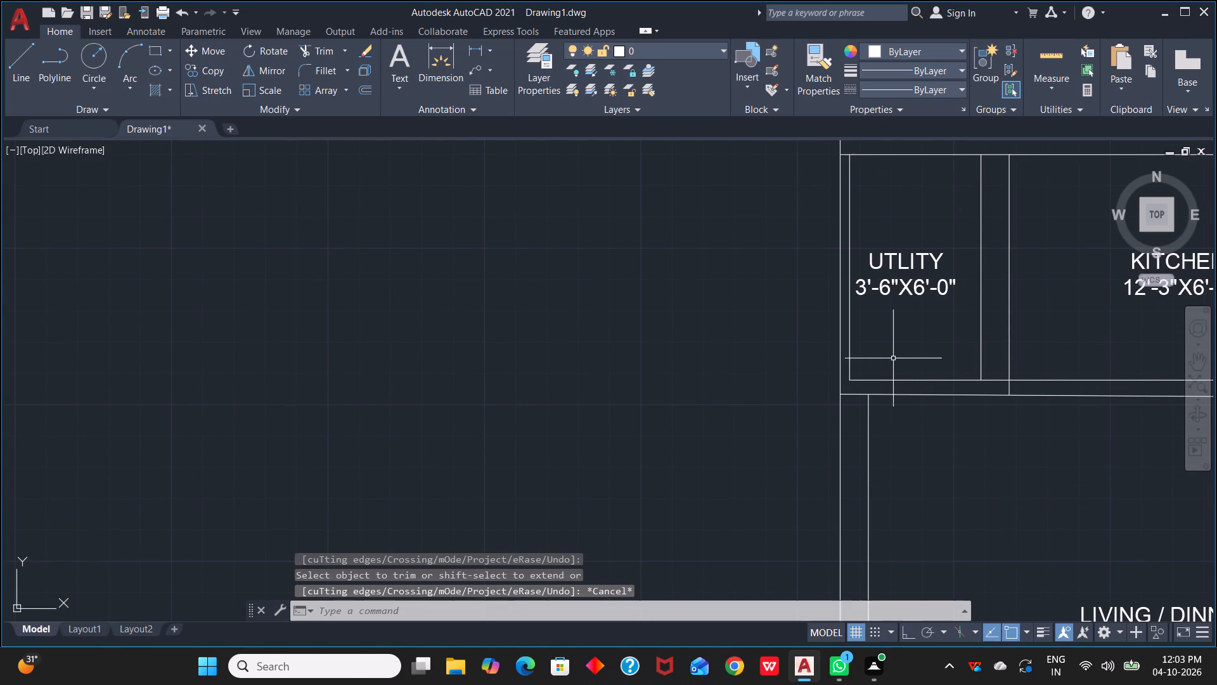
# Extend the horizontal wall line below the UTLITY room to the building's outer wall line.
pyautogui.press('e')
pyautogui.press('x')
pyautogui.press('space')
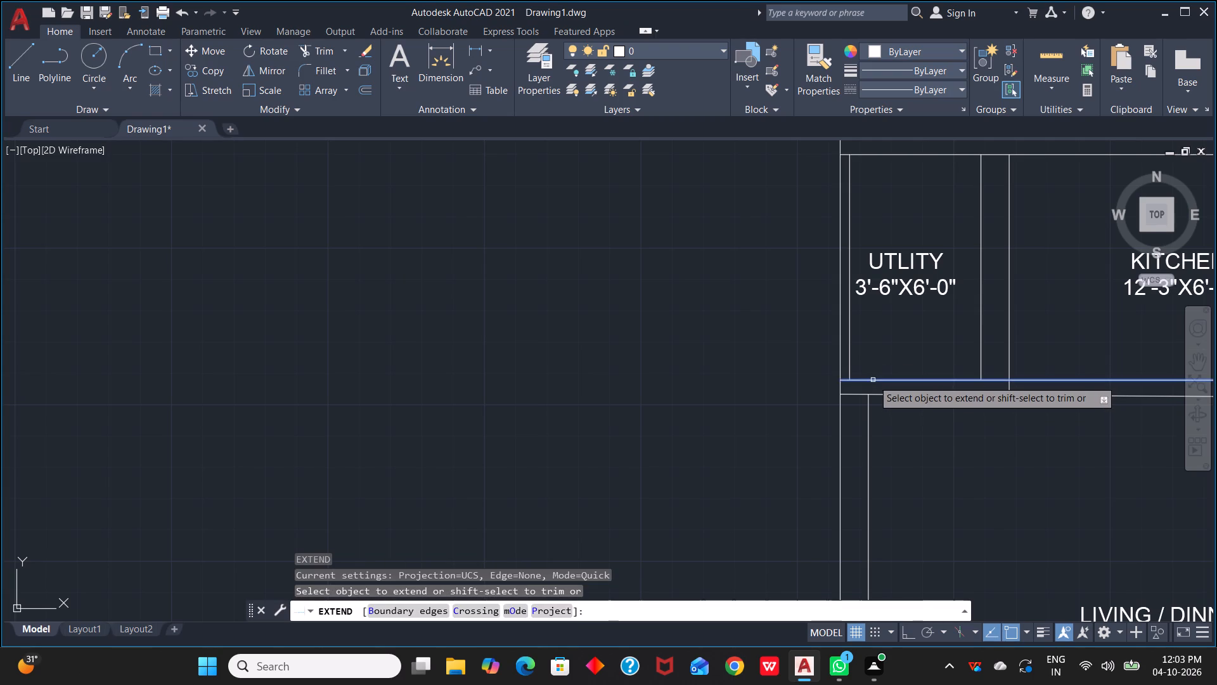
pyautogui.click(873, 380)
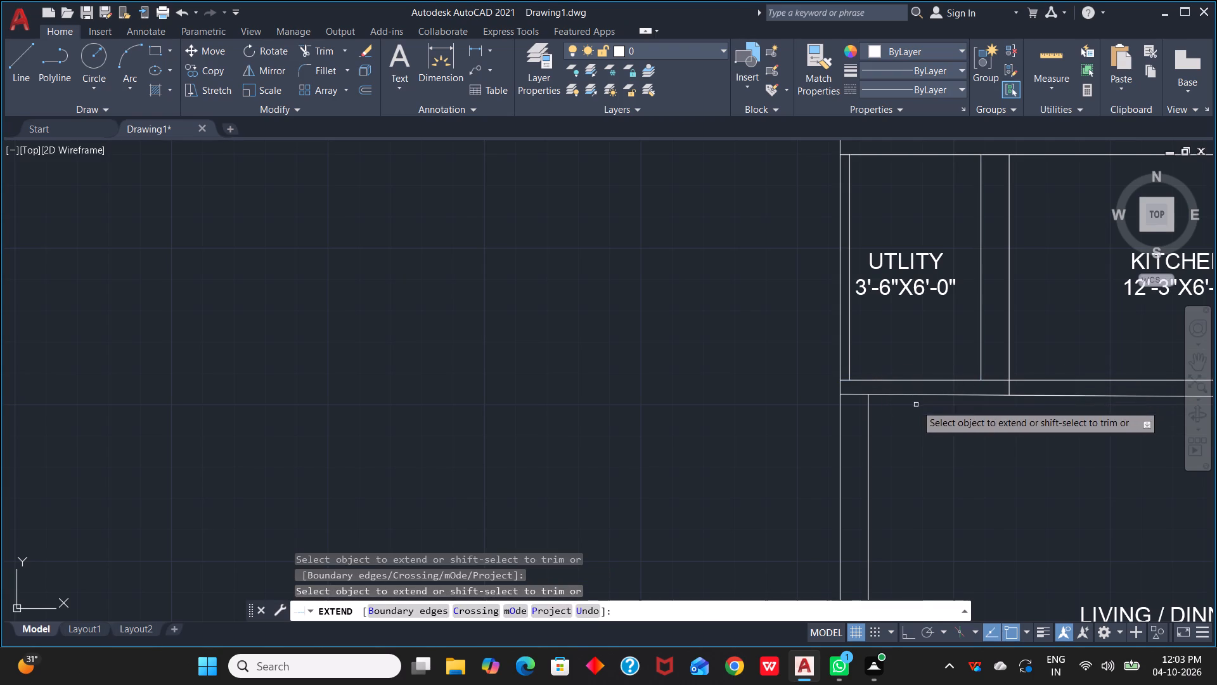
# Trim the UTLITY/KITCHEN partition stub and the kitchen's east inner wall line stub inside the horizontal wall below those rooms.
pyautogui.press('Escape')
pyautogui.scroll(-2, 1014, 436)
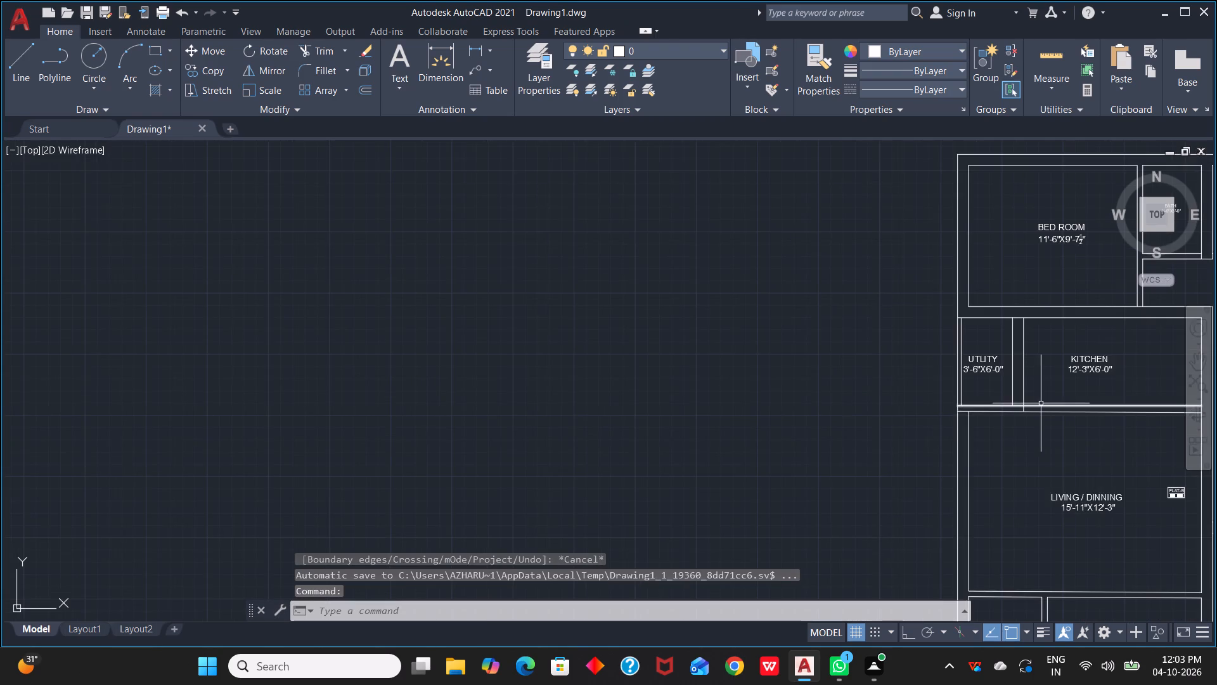
pyautogui.scroll(3, 1040, 403)
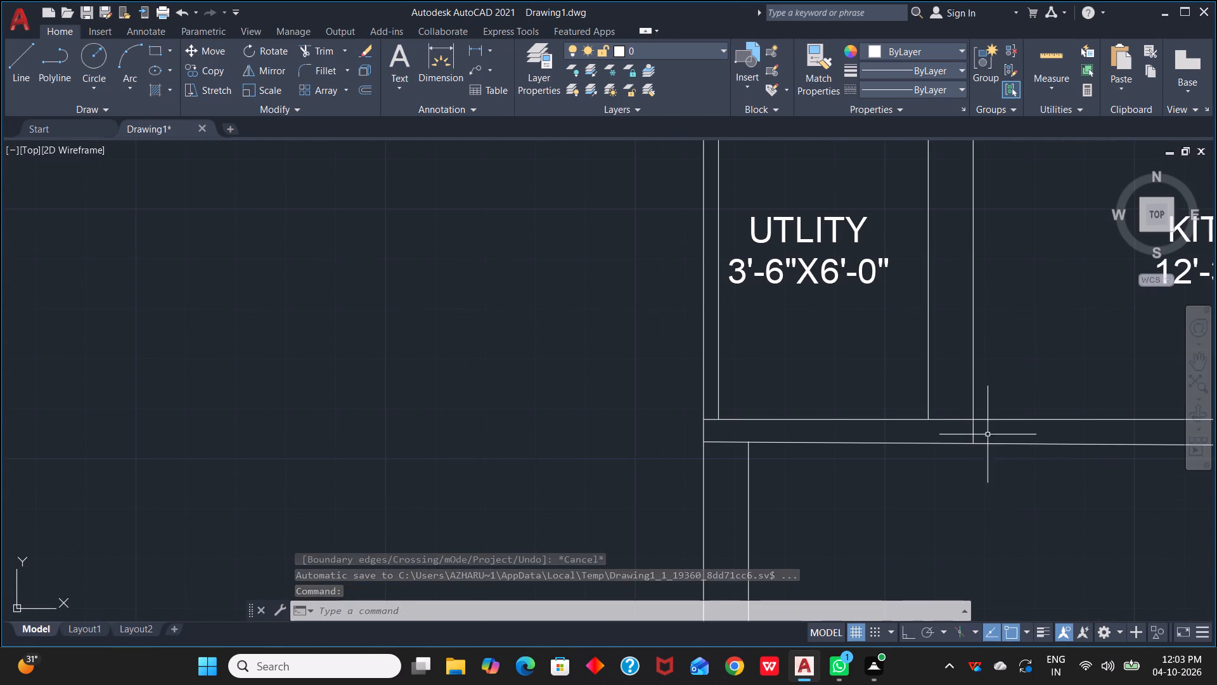
pyautogui.press('t')
pyautogui.write('R')
pyautogui.press('space')
pyautogui.click(976, 431)
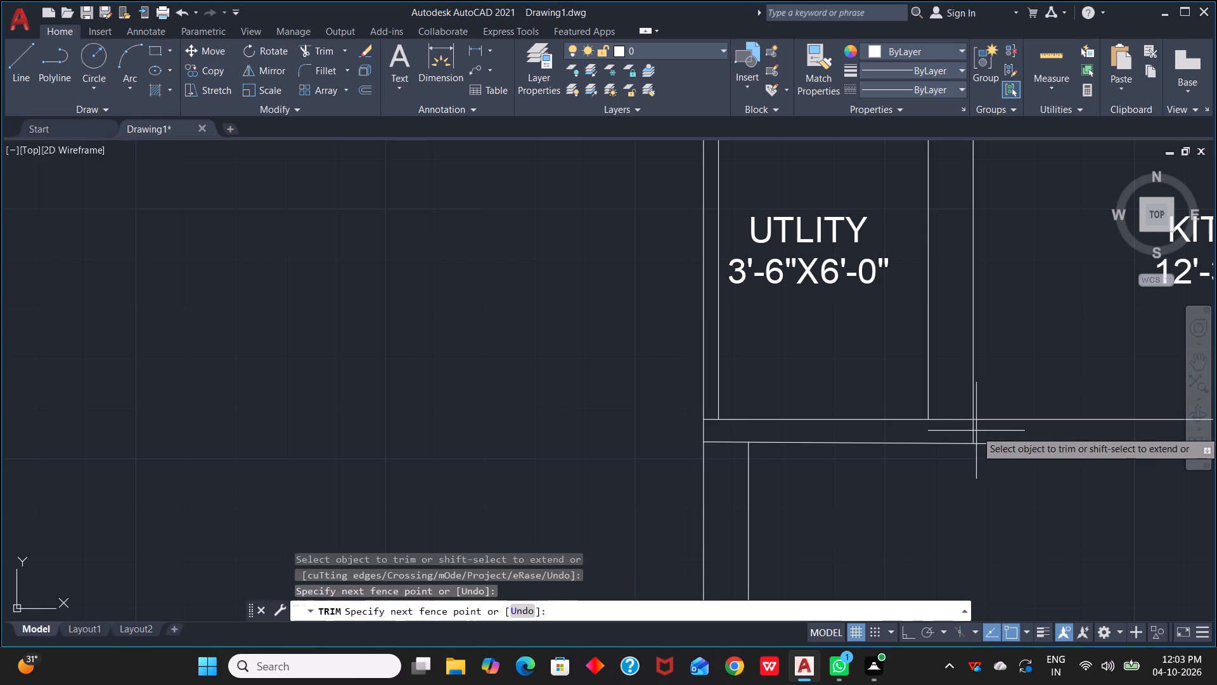
pyautogui.click(971, 431)
pyautogui.scroll(-2, 1000, 440)
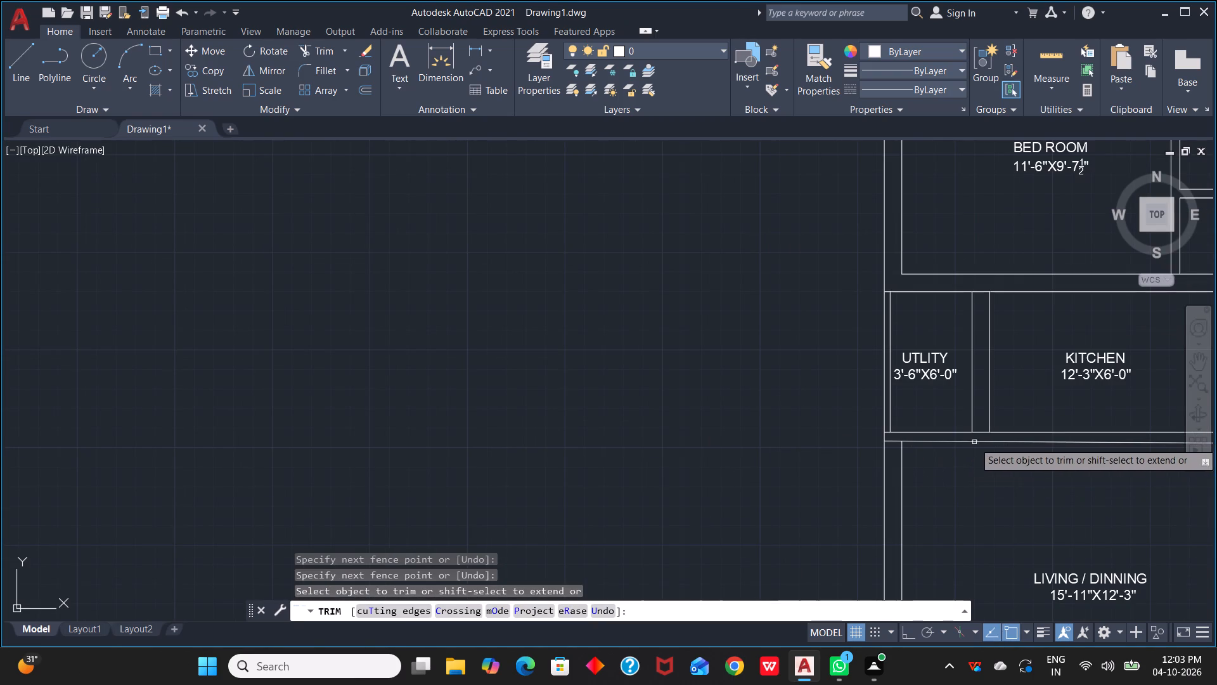
pyautogui.scroll(1, 979, 435)
pyautogui.scroll(-2, 979, 438)
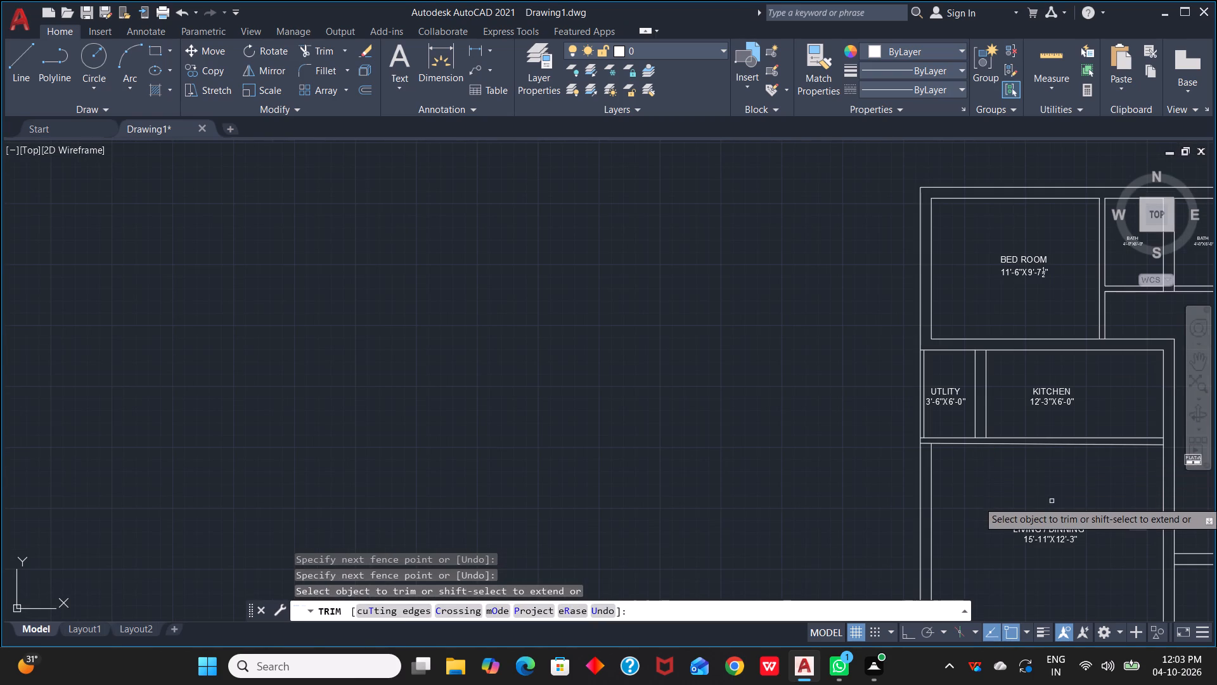
pyautogui.scroll(2, 1166, 441)
pyautogui.click(1157, 446)
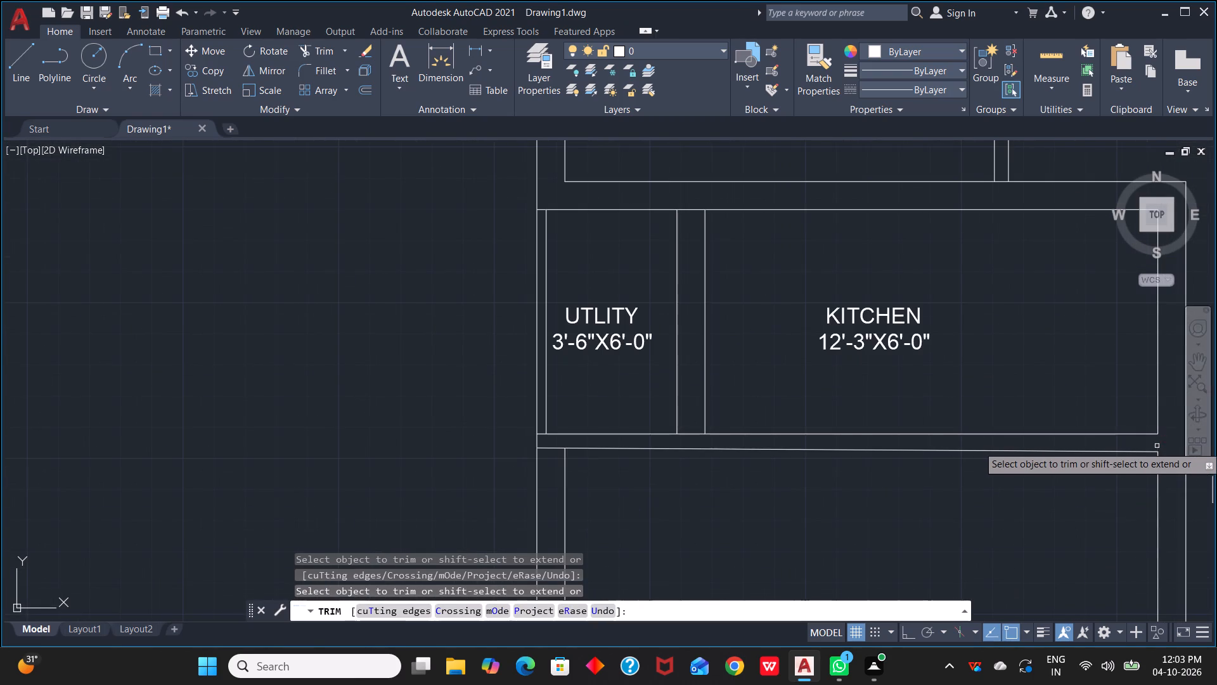
pyautogui.scroll(-1, 956, 497)
pyautogui.moveTo(951, 524); pyautogui.dragTo(992, 392, button='middle')
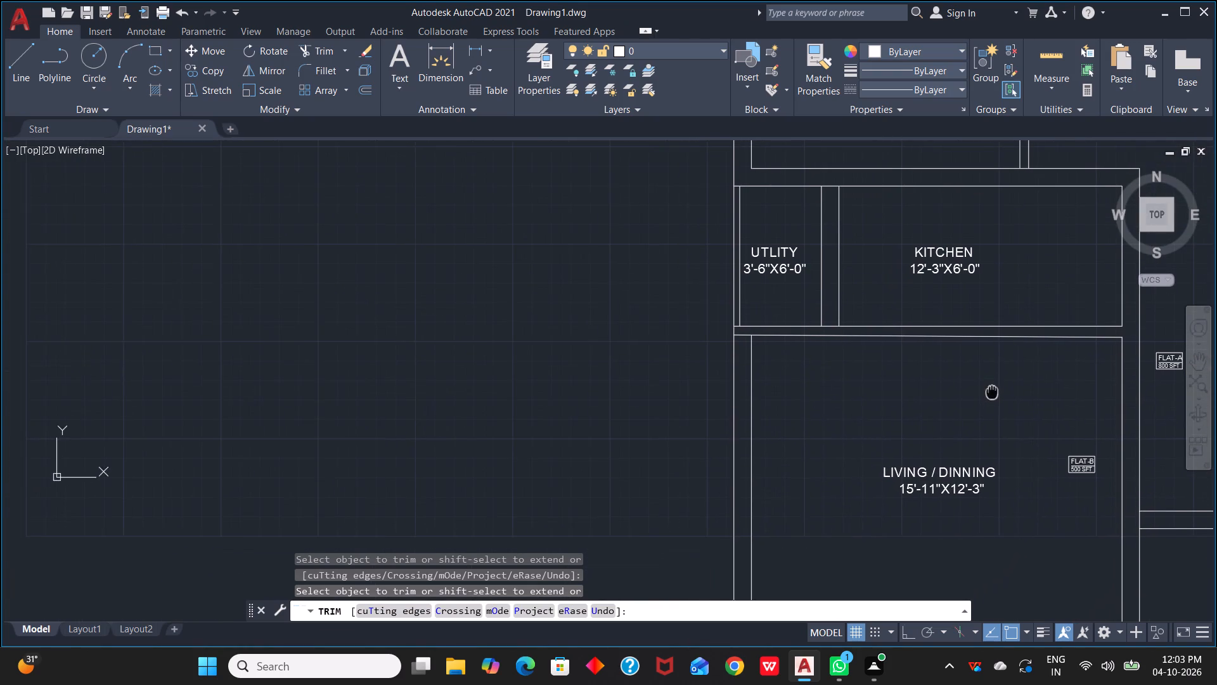
pyautogui.moveTo(992, 392); pyautogui.dragTo(993, 392, button='middle')
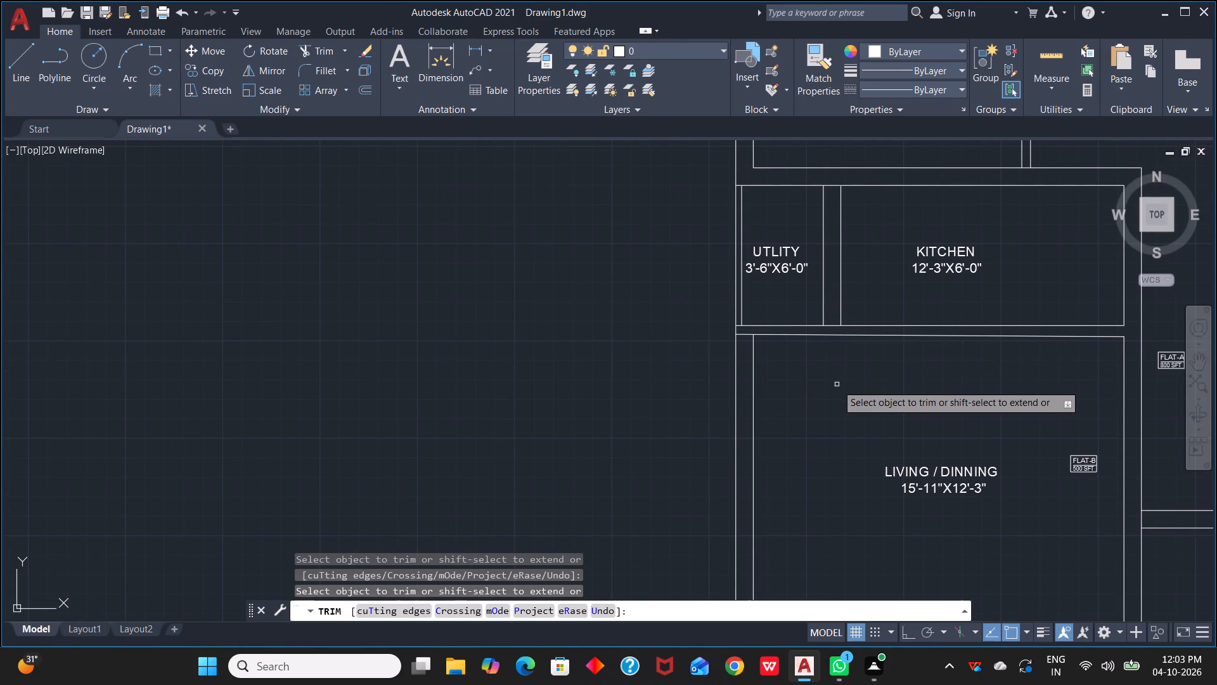
pyautogui.press('Escape')
pyautogui.press('Escape')
# Set the Offset distance to 3'.
pyautogui.scroll(-1, 828, 406)
pyautogui.scroll(-1, 874, 450)
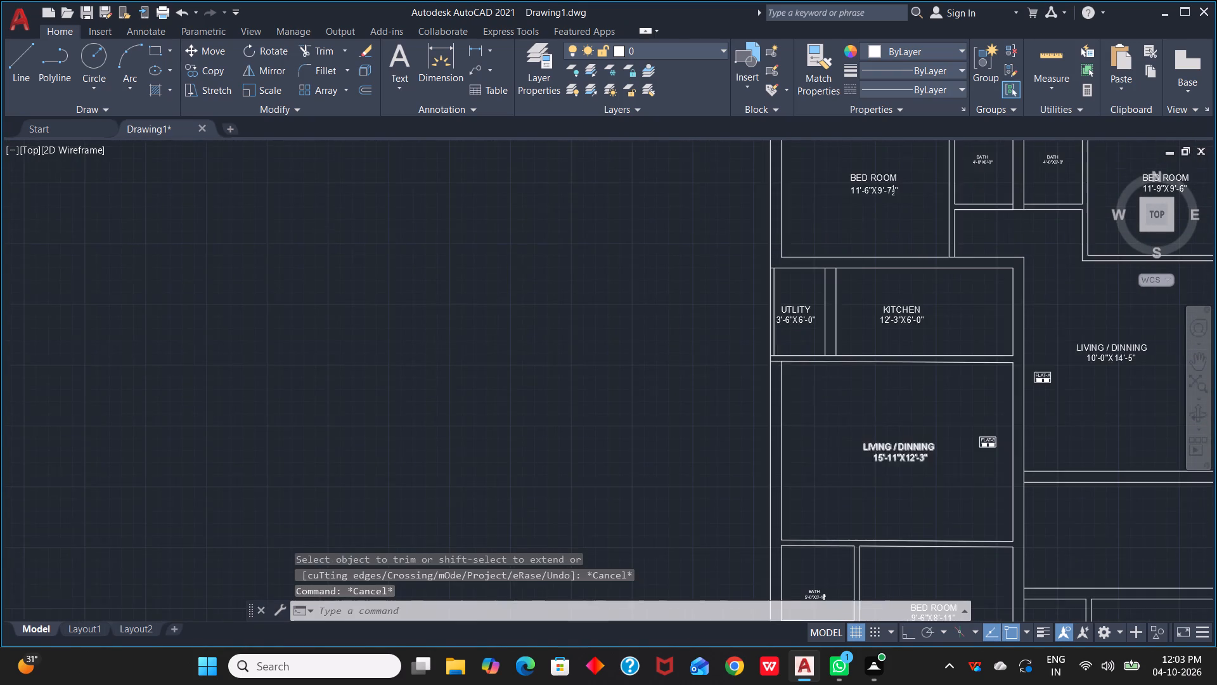
pyautogui.scroll(-1, 1038, 422)
pyautogui.moveTo(1038, 422); pyautogui.dragTo(906, 209, button='middle')
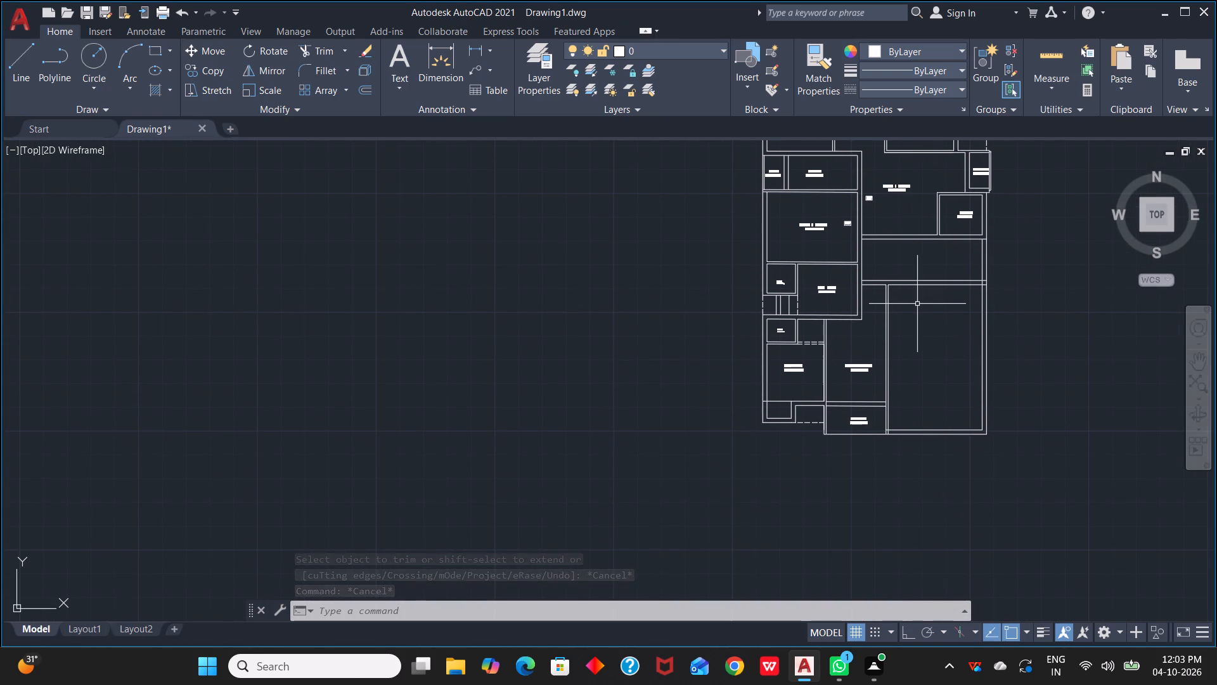
pyautogui.scroll(3, 928, 254)
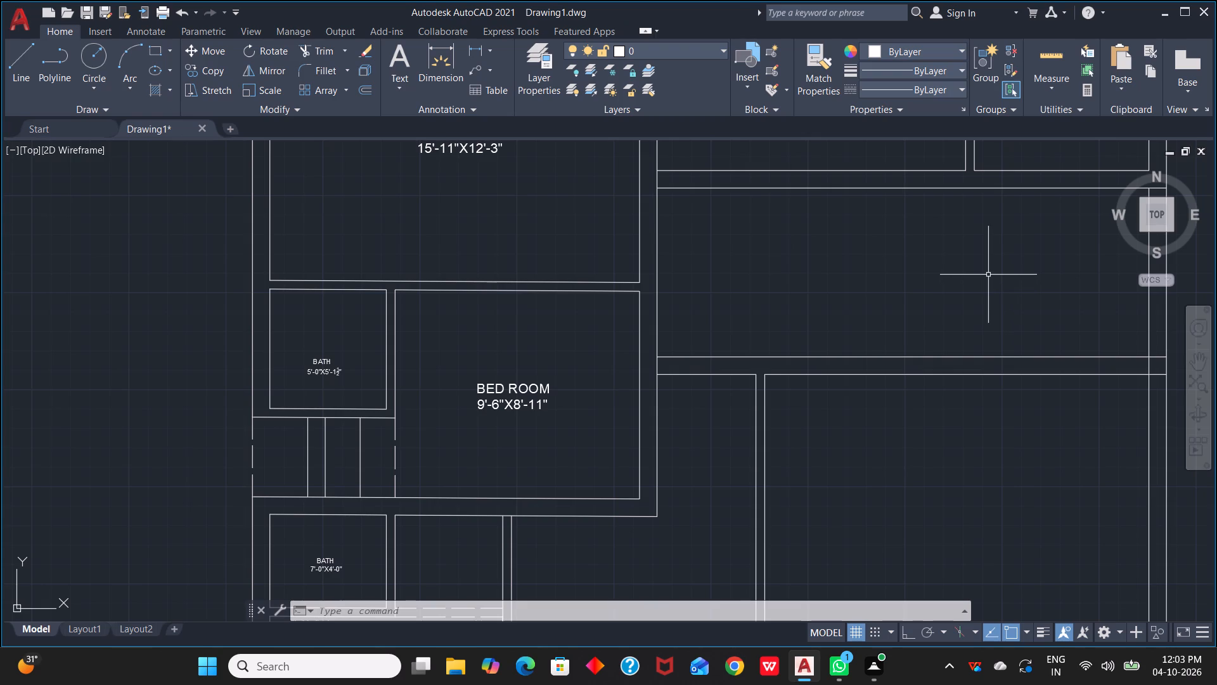
pyautogui.scroll(-1, 1067, 292)
pyautogui.moveTo(1067, 292); pyautogui.dragTo(1067, 293, button='middle')
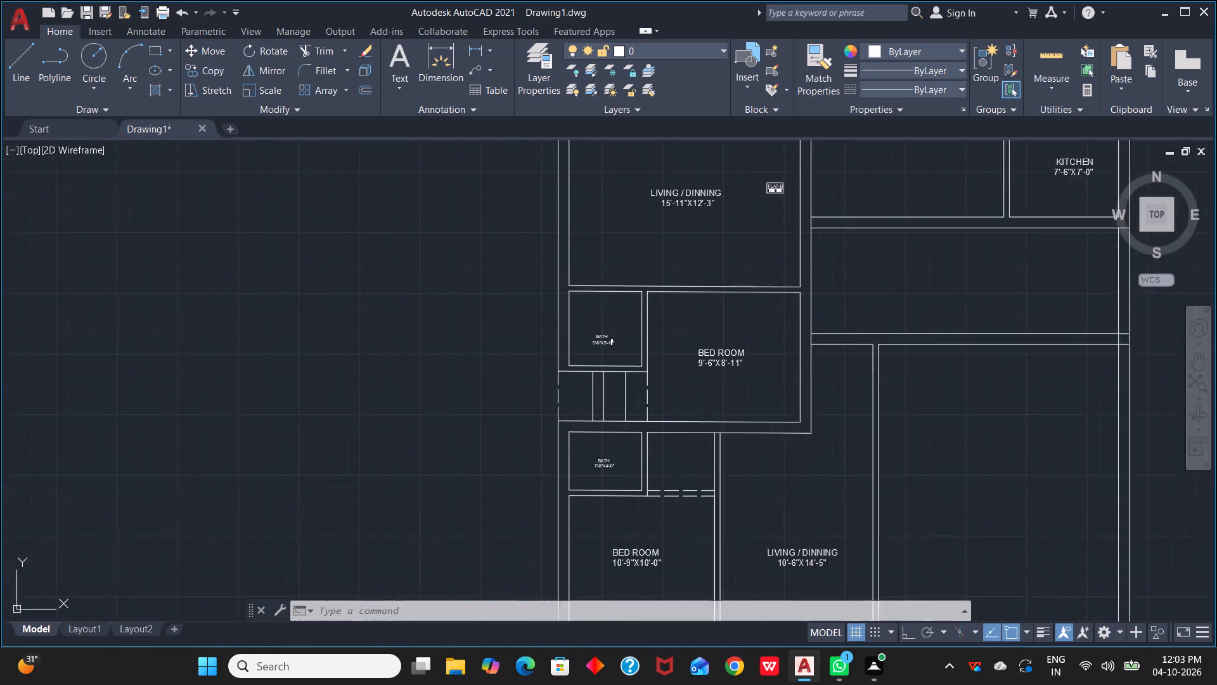
pyautogui.moveTo(1067, 293); pyautogui.dragTo(972, 303, button='middle')
pyautogui.scroll(2, 1042, 297)
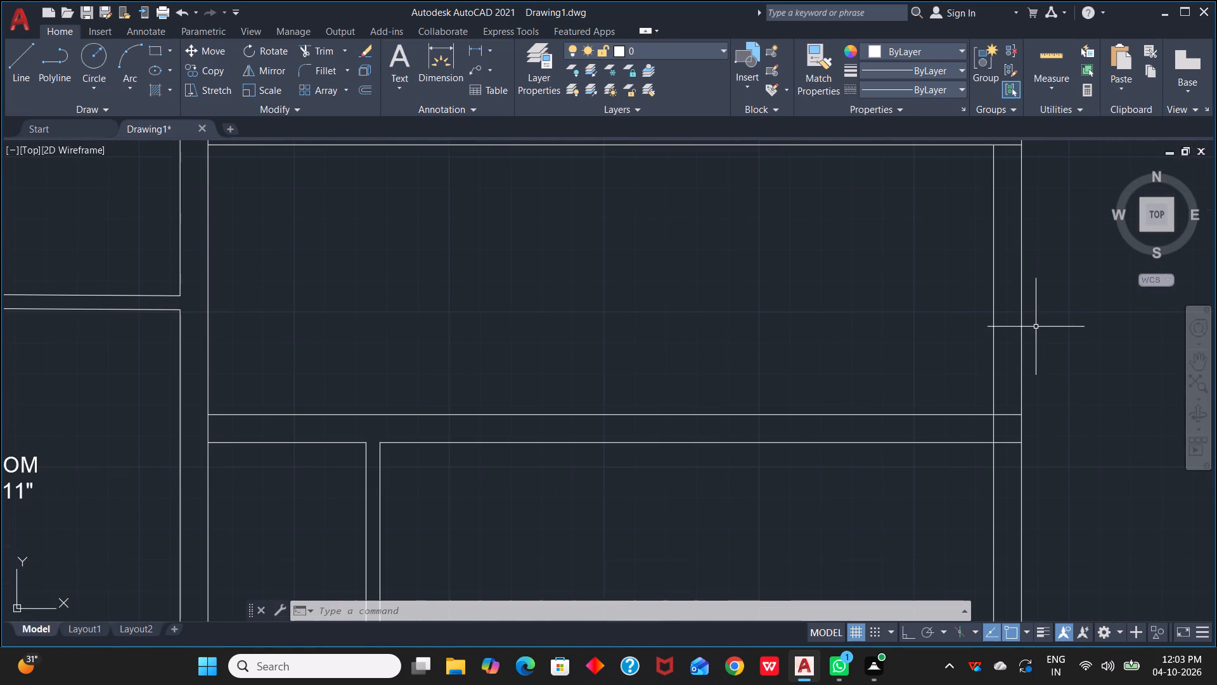
pyautogui.write('O')
pyautogui.press('space')
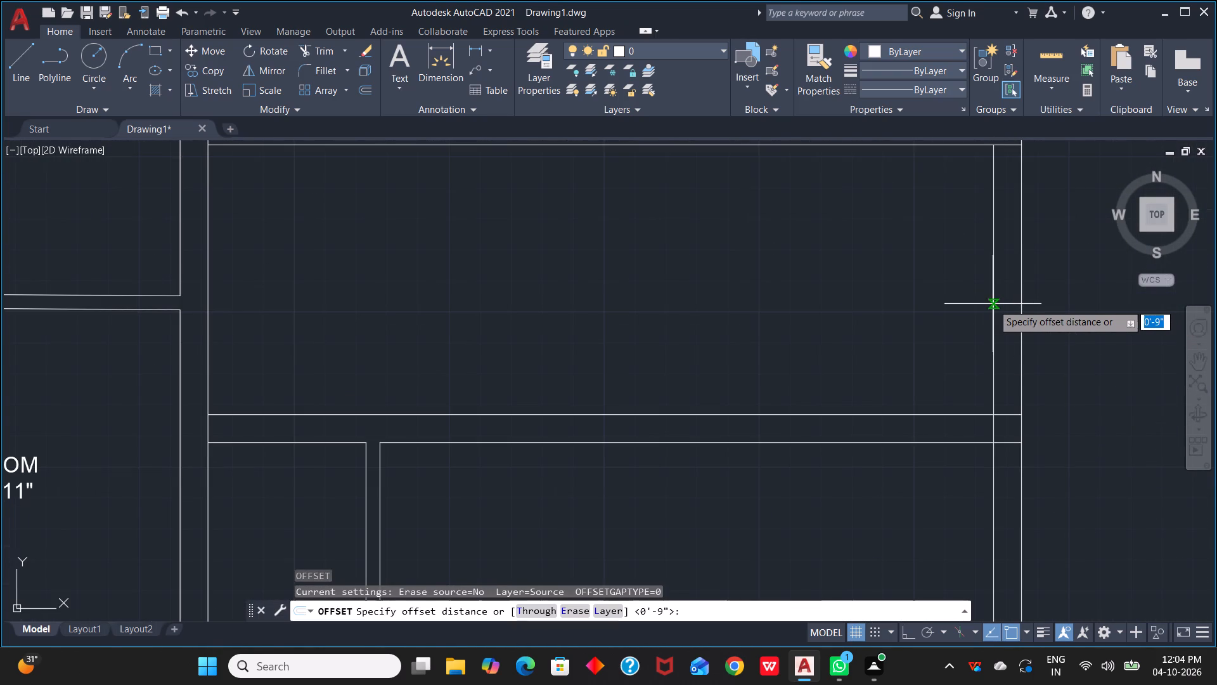
pyautogui.press('Escape')
pyautogui.press('Escape')
pyautogui.press('o')
pyautogui.press('space')
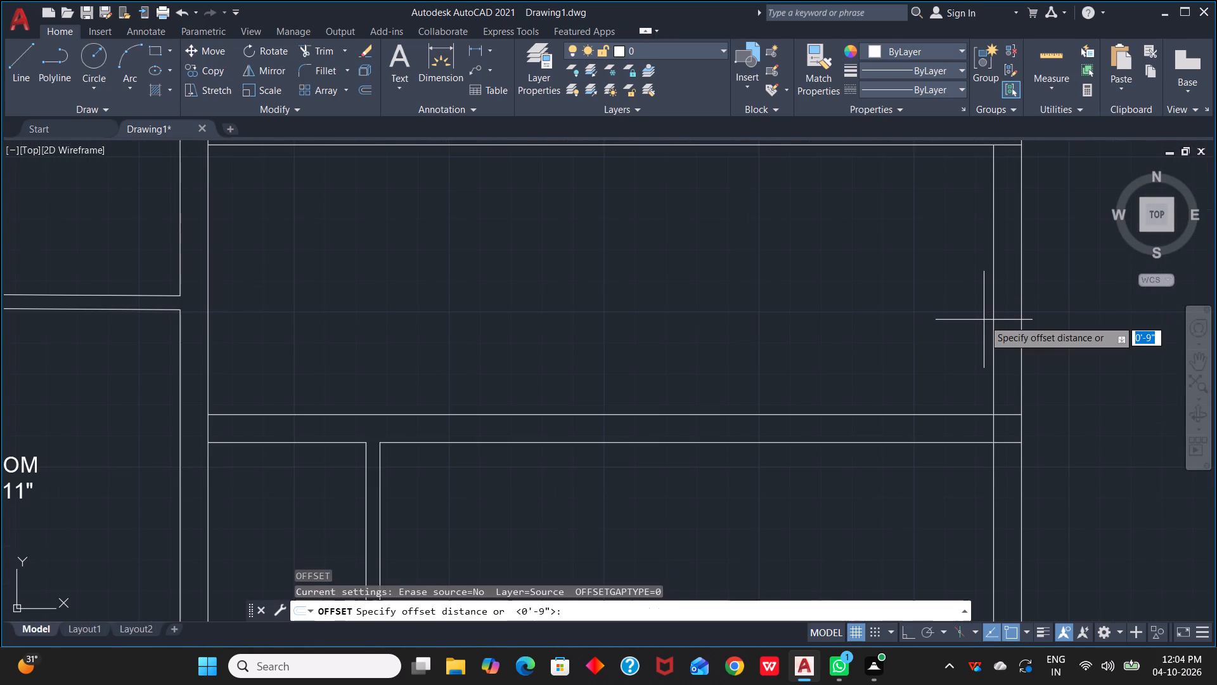
pyautogui.write("3'")
pyautogui.press('Return')
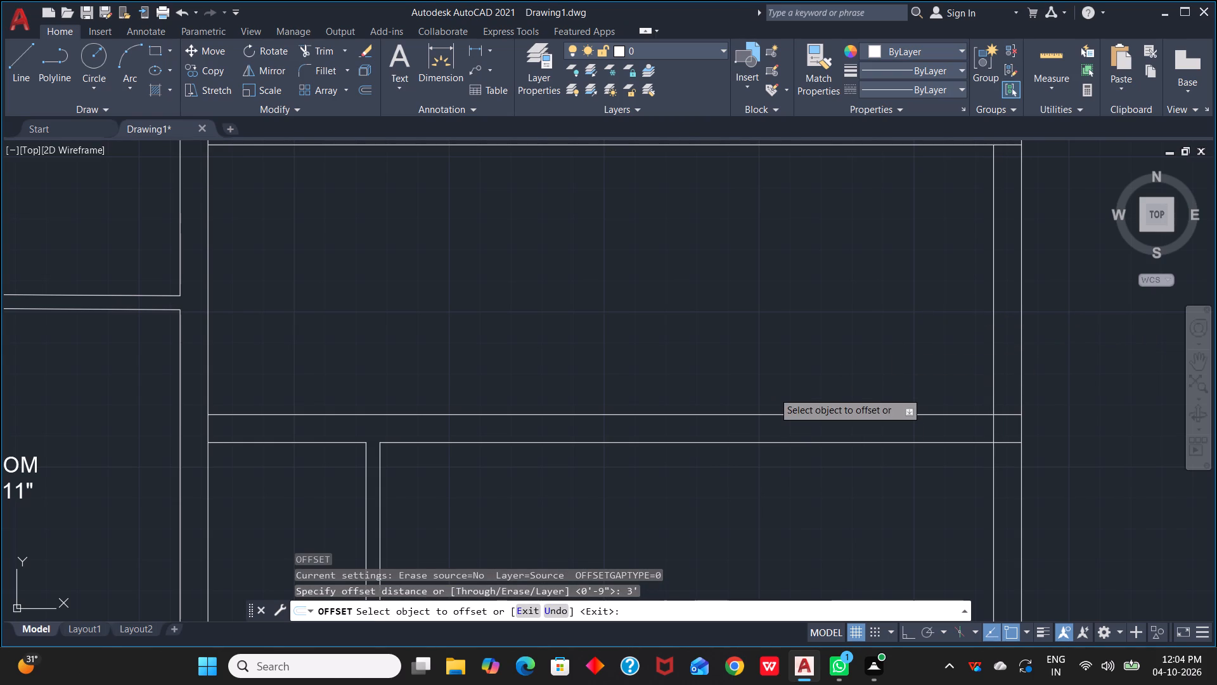
pyautogui.press('Escape')
pyautogui.press('Escape')
pyautogui.press('Escape')
# Trim the wall lines crossing at the east corners of the unlabelled room below the 7'-6"X7'-0" KITCHEN to form clean inner corners.
pyautogui.press('t')
pyautogui.write('R')
pyautogui.press('space')
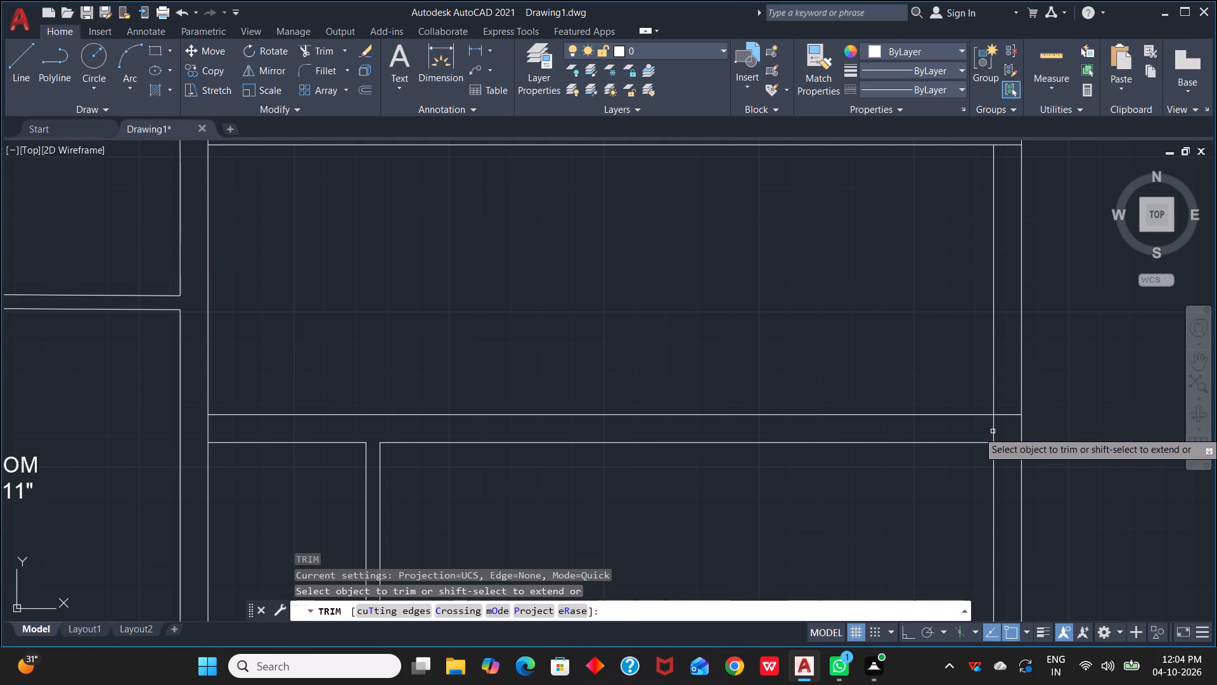
pyautogui.click(993, 431)
pyautogui.click(1012, 417)
pyautogui.scroll(-1, 932, 314)
pyautogui.moveTo(932, 314); pyautogui.dragTo(932, 386, button='middle')
pyautogui.scroll(2, 941, 336)
pyautogui.click(1039, 193)
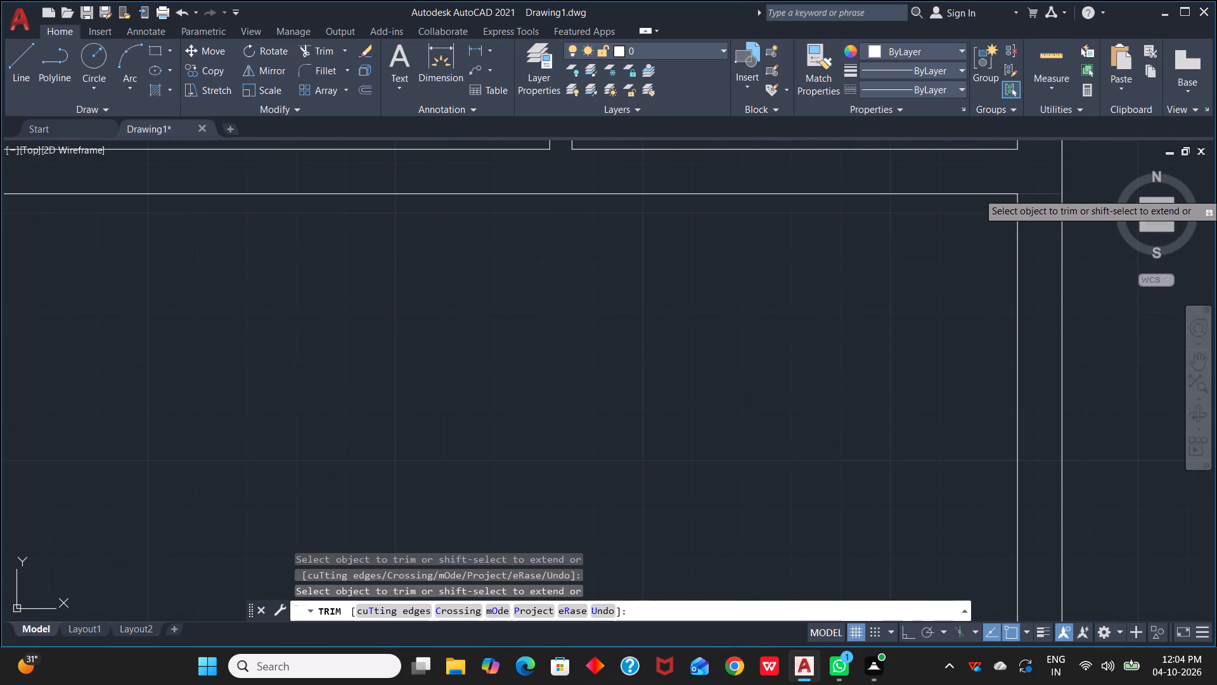
pyautogui.scroll(-2, 1028, 236)
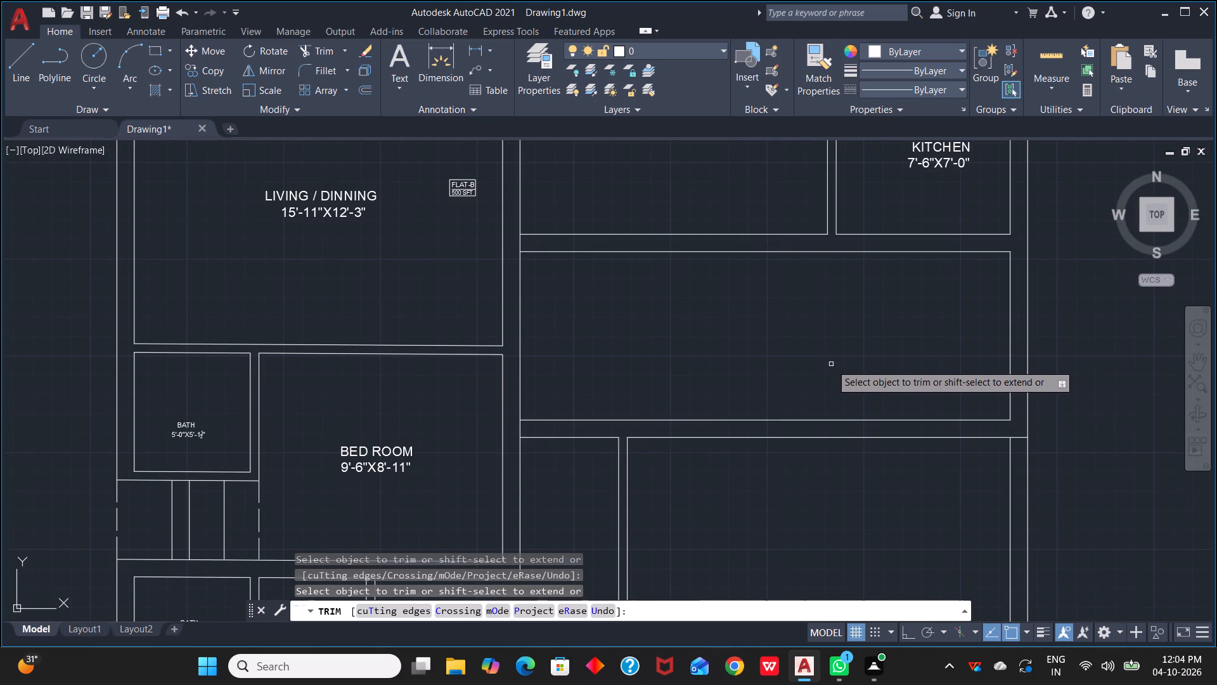
pyautogui.press('Escape')
# Offset the east inner wall line of the unlabelled room below the KITCHEN 3' into the room.
pyautogui.write('O')
pyautogui.press('space')
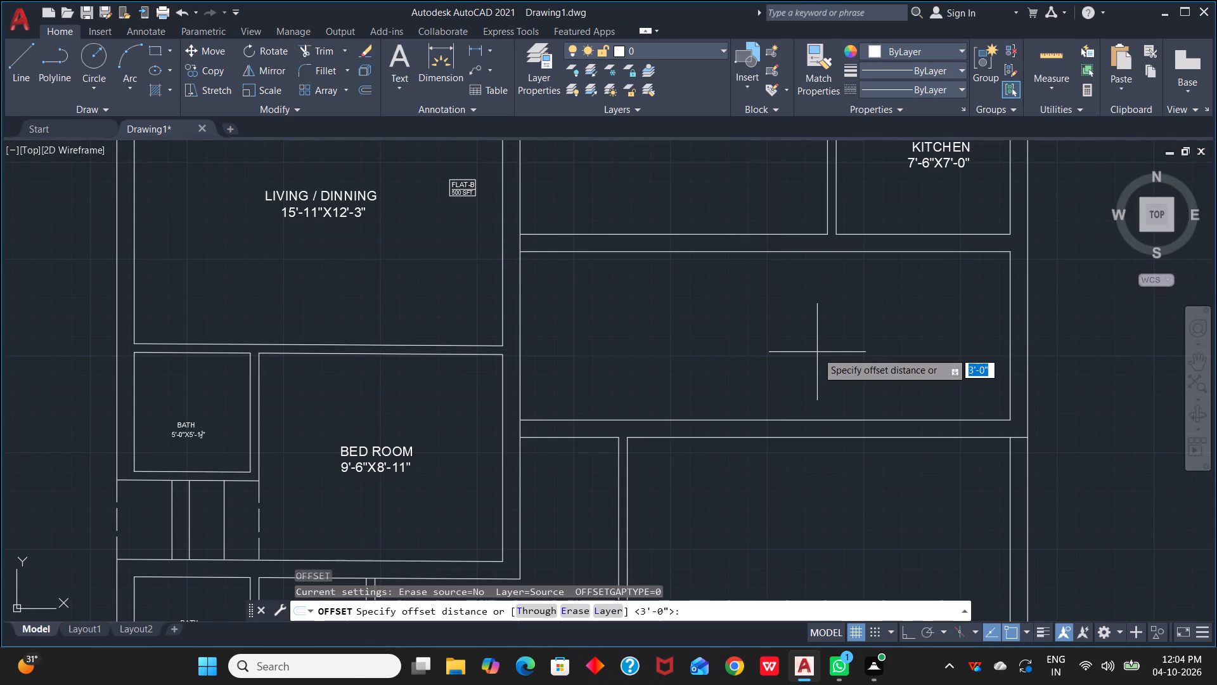
pyautogui.press('space')
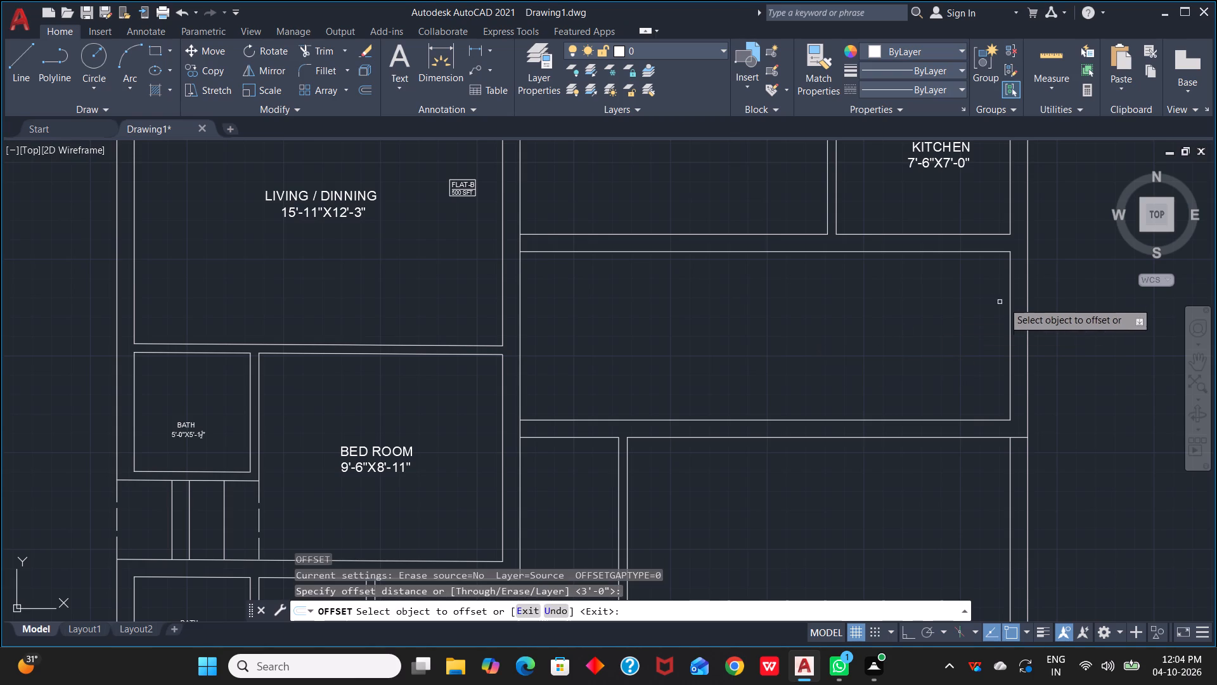
pyautogui.click(1012, 308)
pyautogui.click(954, 310)
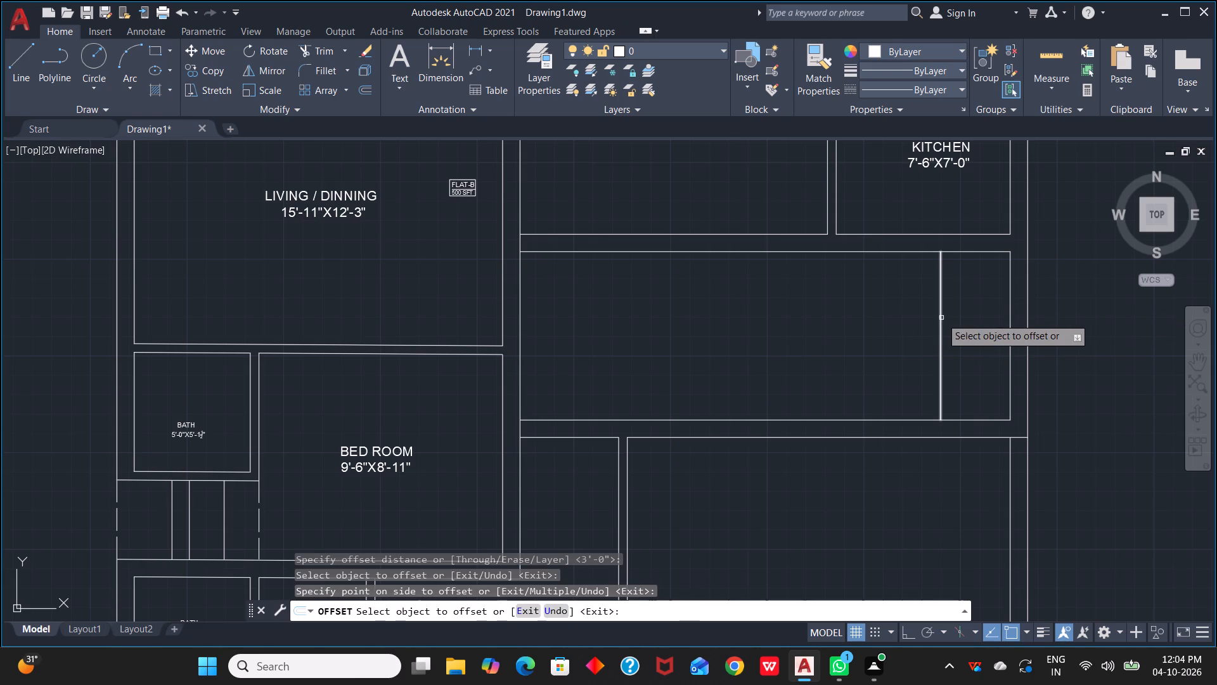
# Offset the new vertical line by 10" westward, away from the east wall, to mark the first stair tread.
pyautogui.click(941, 318)
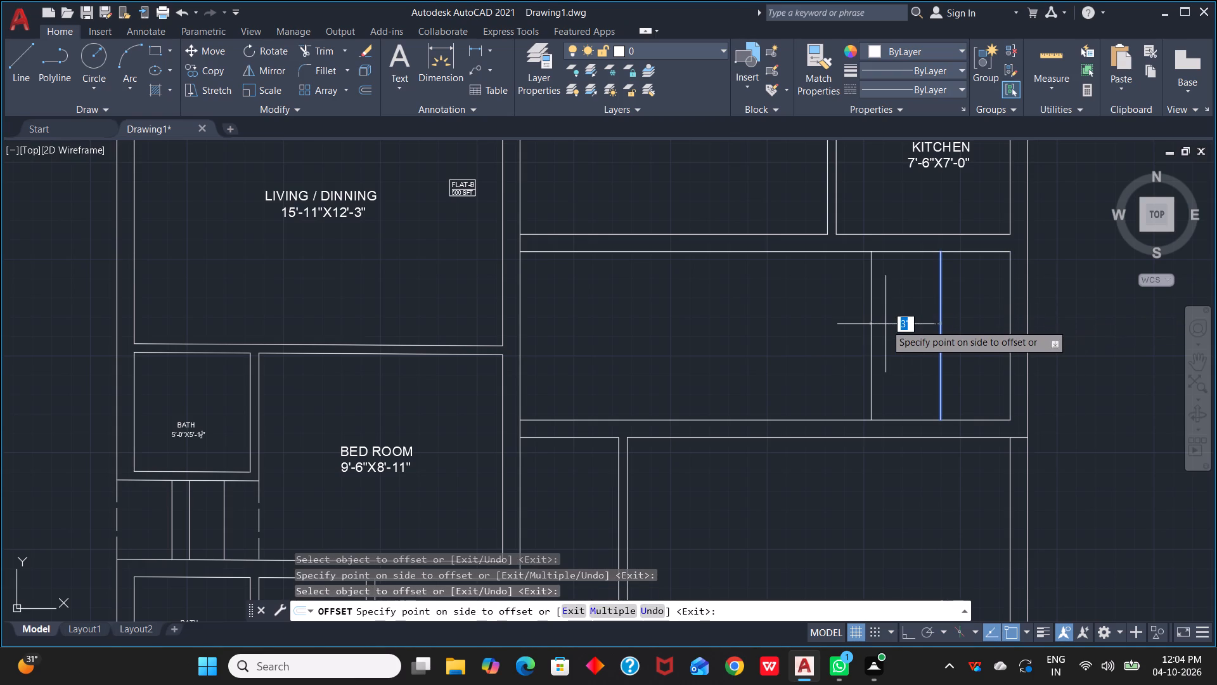
pyautogui.write('10')
pyautogui.hotkey('shift', '"')
pyautogui.press('Return')
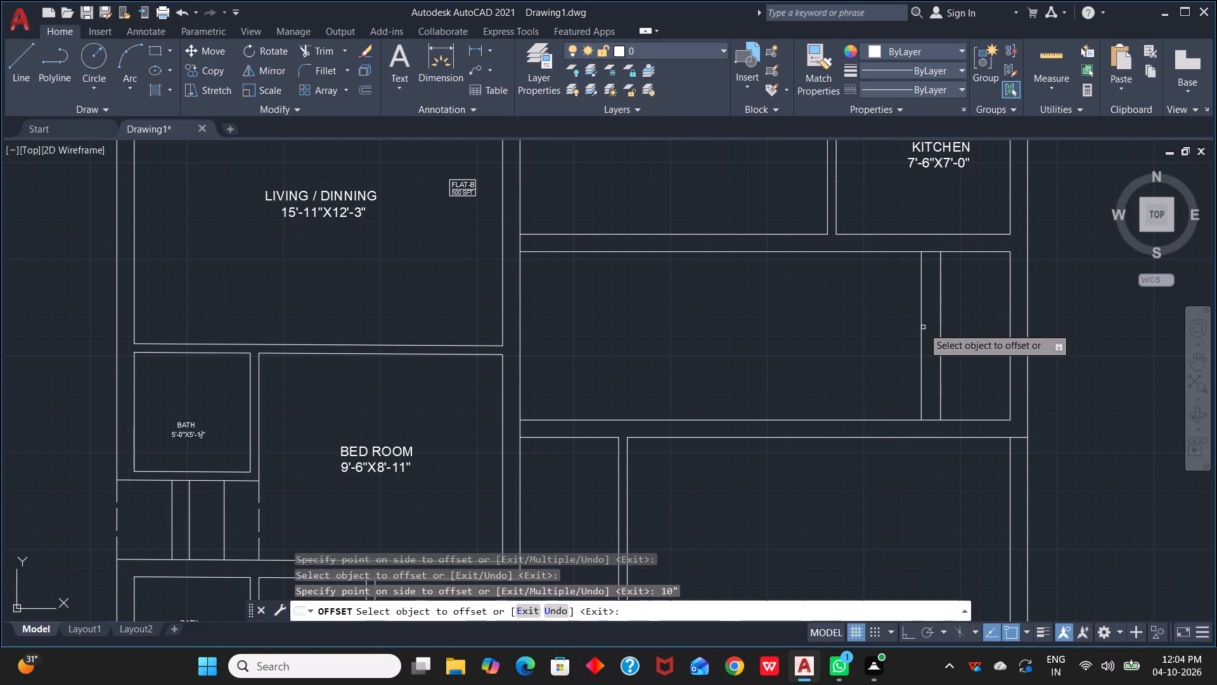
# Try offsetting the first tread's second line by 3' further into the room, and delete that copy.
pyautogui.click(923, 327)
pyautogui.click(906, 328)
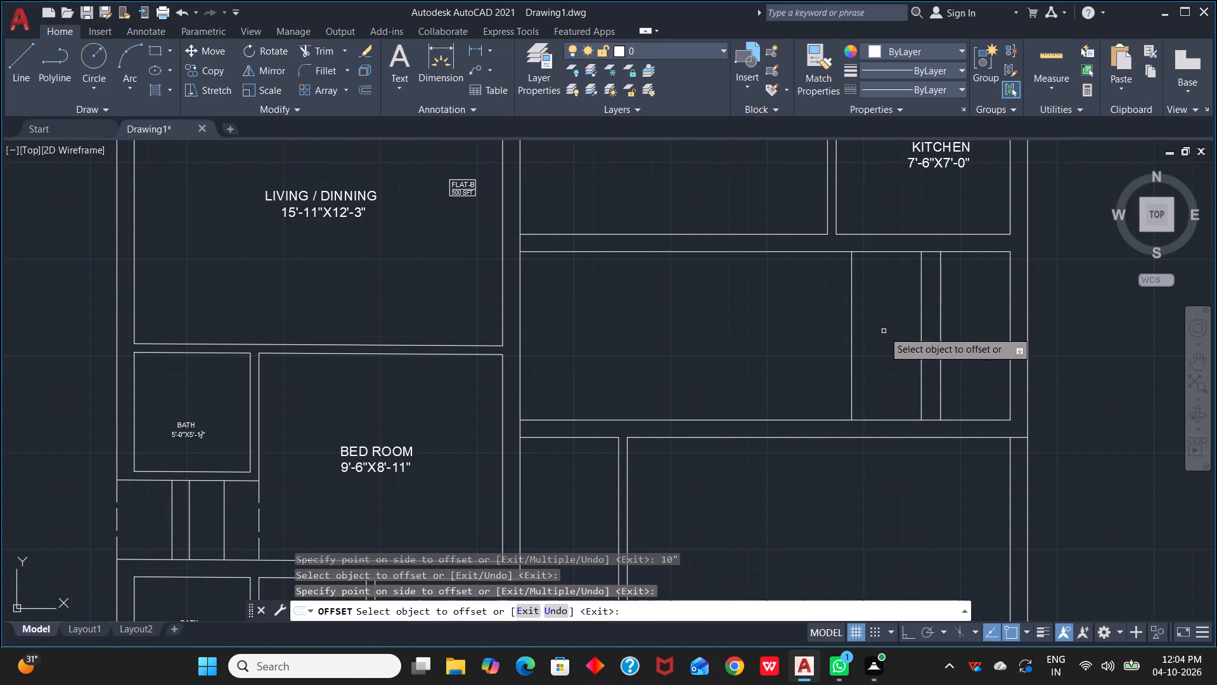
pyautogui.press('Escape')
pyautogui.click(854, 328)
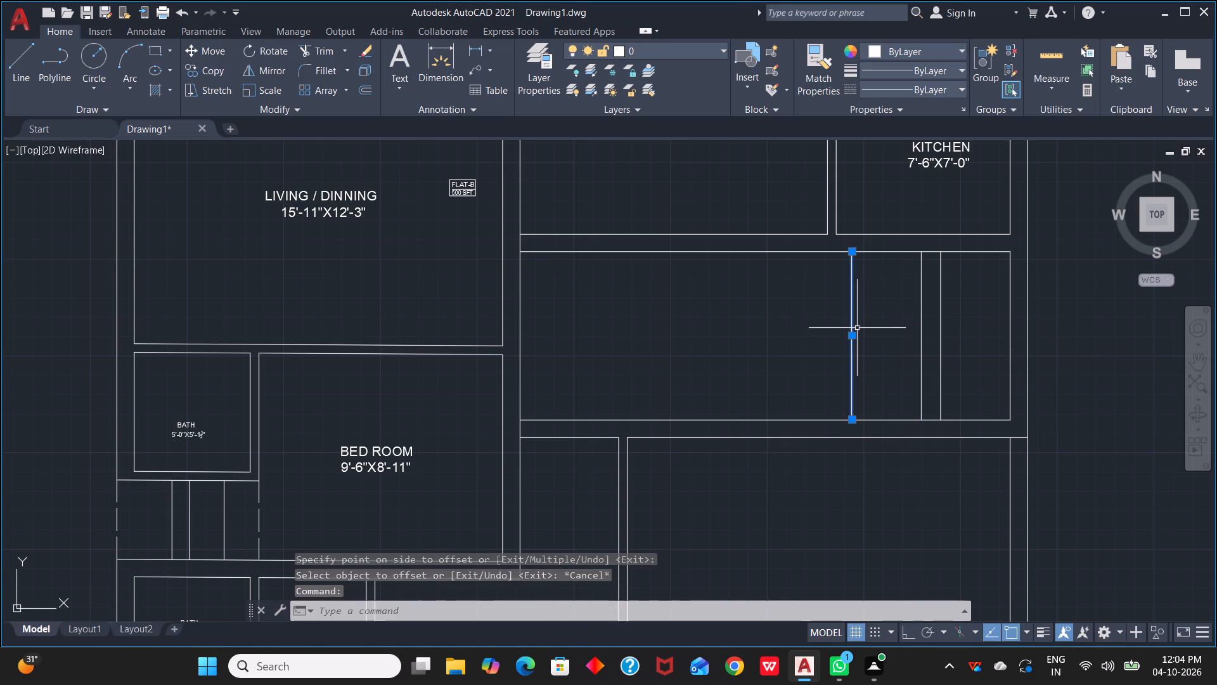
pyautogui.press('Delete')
# Offset the westernmost tread line 10" westward repeatedly to add nine more stair treads in the room below the KITCHEN.
pyautogui.write('O')
pyautogui.press('space')
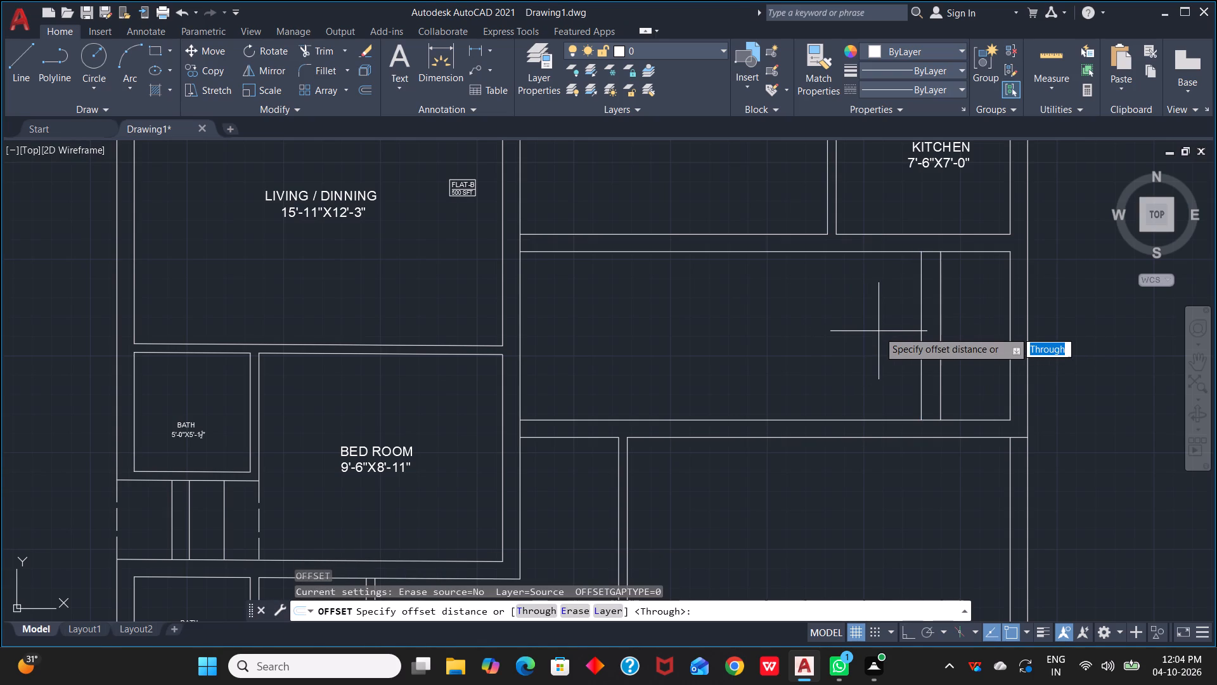
pyautogui.write('10')
pyautogui.hotkey('shift', '"')
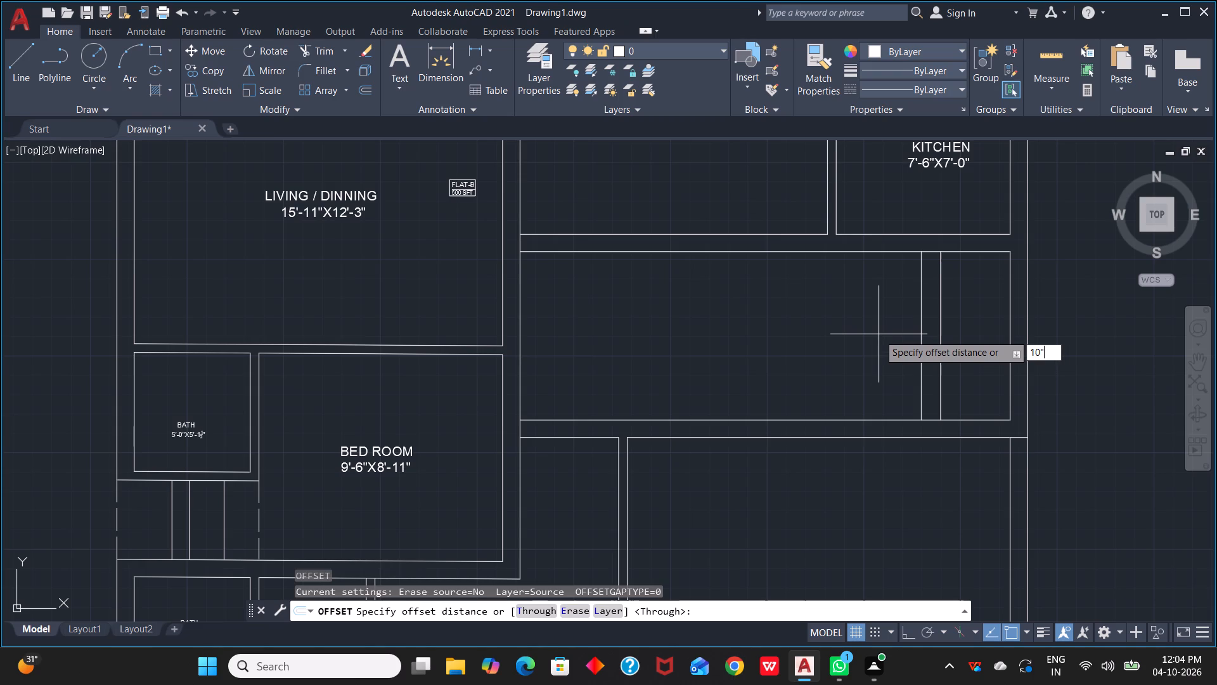
pyautogui.press('space')
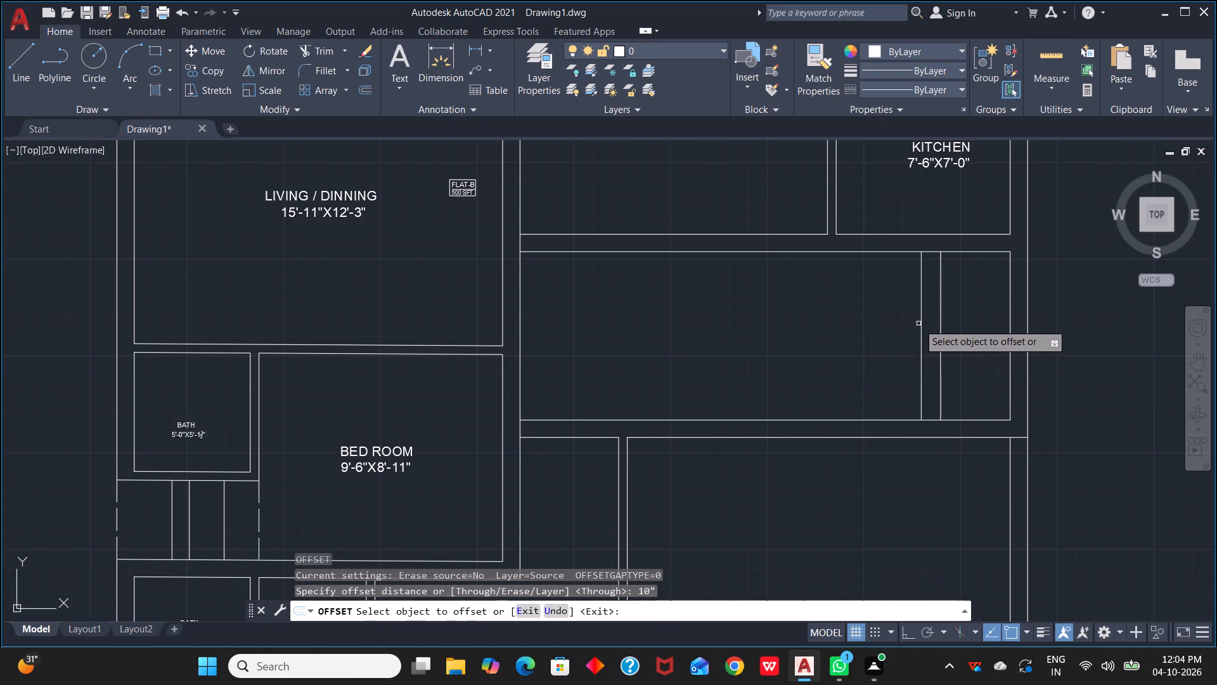
pyautogui.click(922, 323)
pyautogui.click(906, 330)
pyautogui.click(902, 330)
pyautogui.click(880, 335)
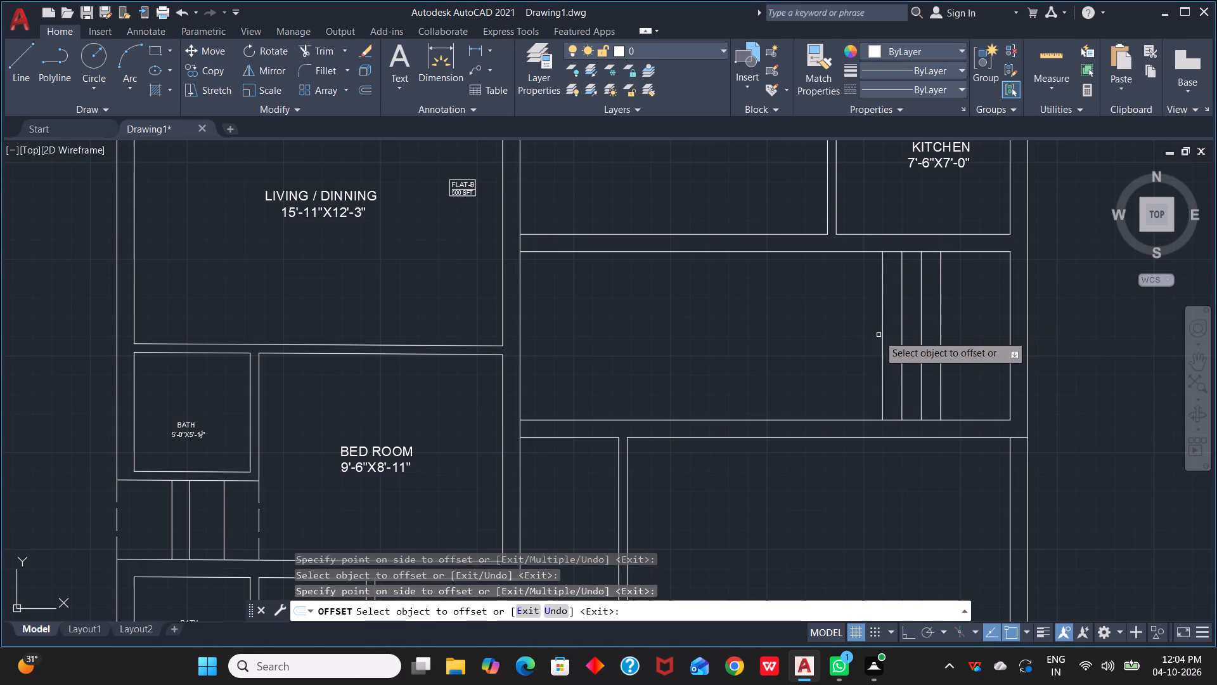
pyautogui.click(882, 331)
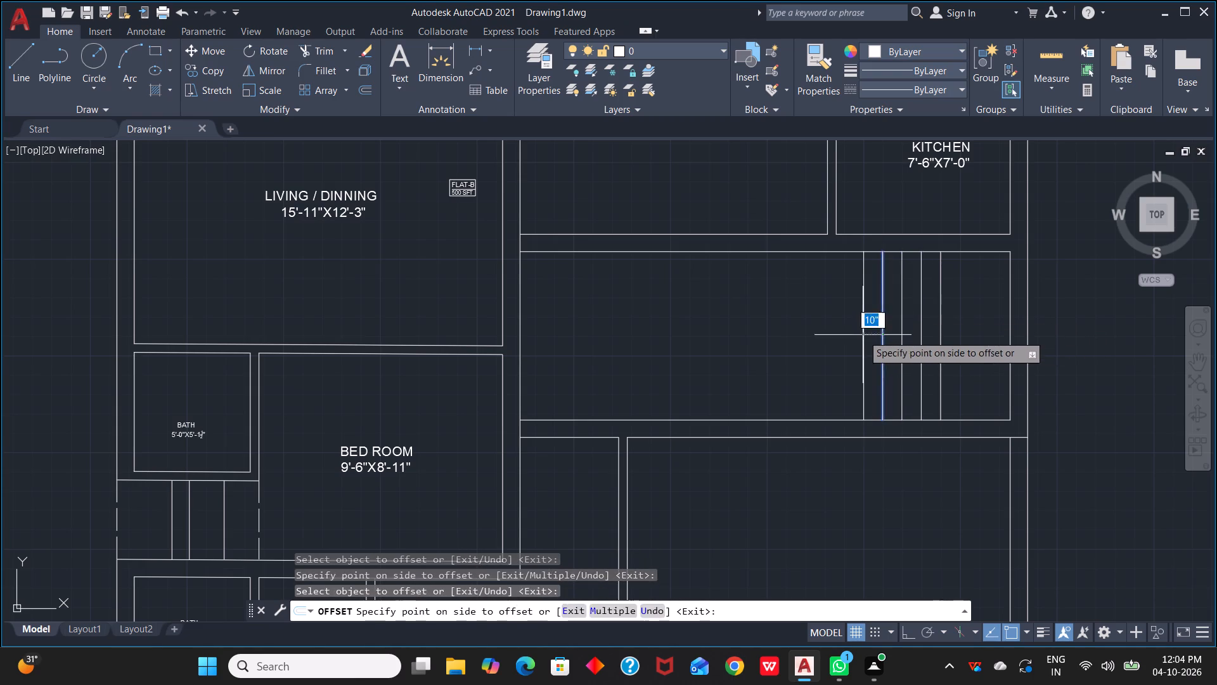
pyautogui.doubleClick(863, 335)
pyautogui.doubleClick(866, 334)
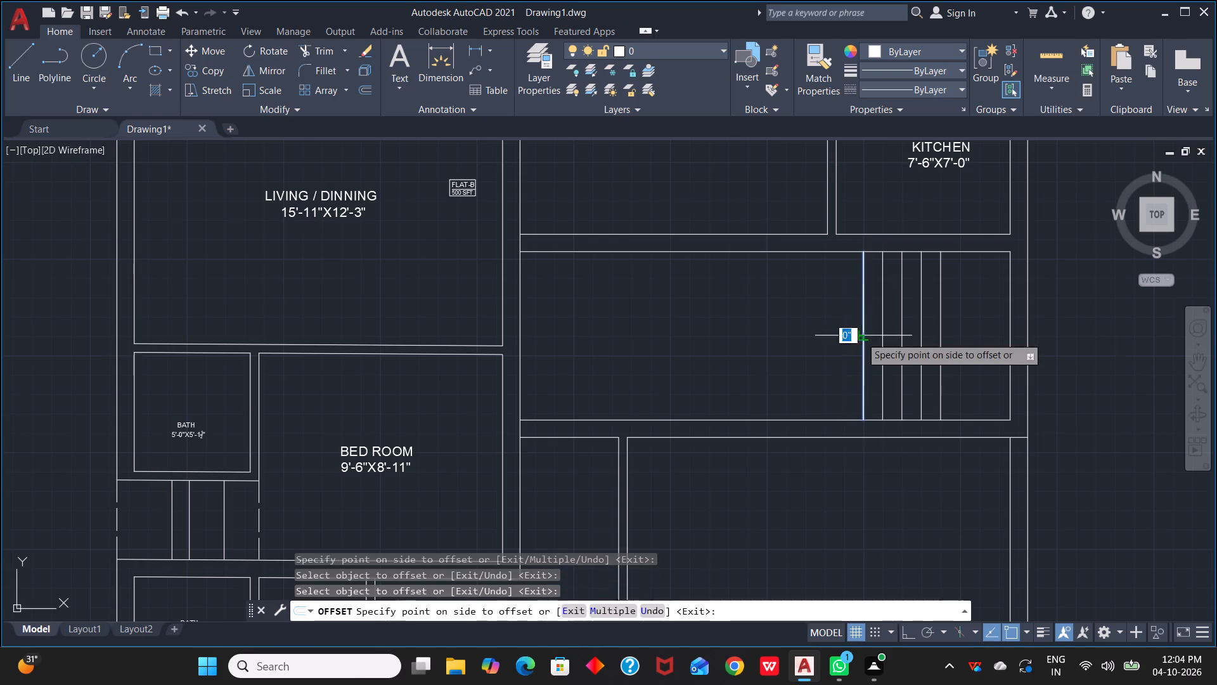
pyautogui.click(848, 339)
pyautogui.click(843, 341)
pyautogui.click(813, 342)
pyautogui.click(821, 342)
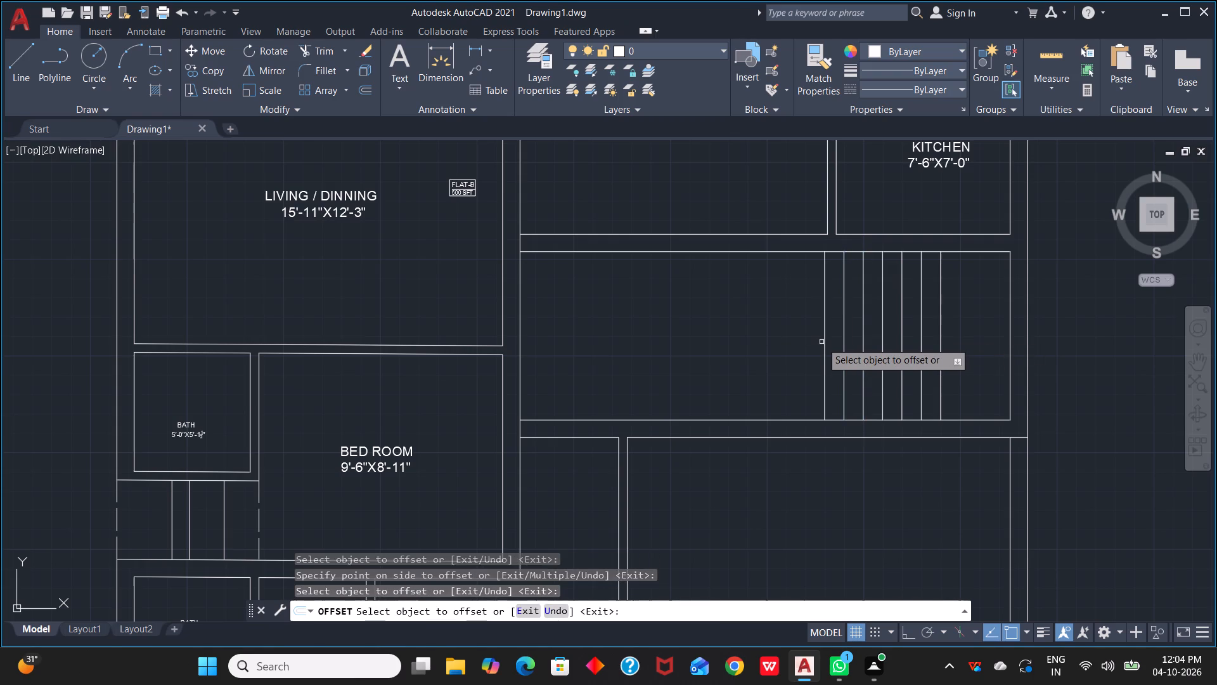
pyautogui.click(825, 342)
pyautogui.click(811, 345)
pyautogui.click(806, 346)
pyautogui.click(792, 348)
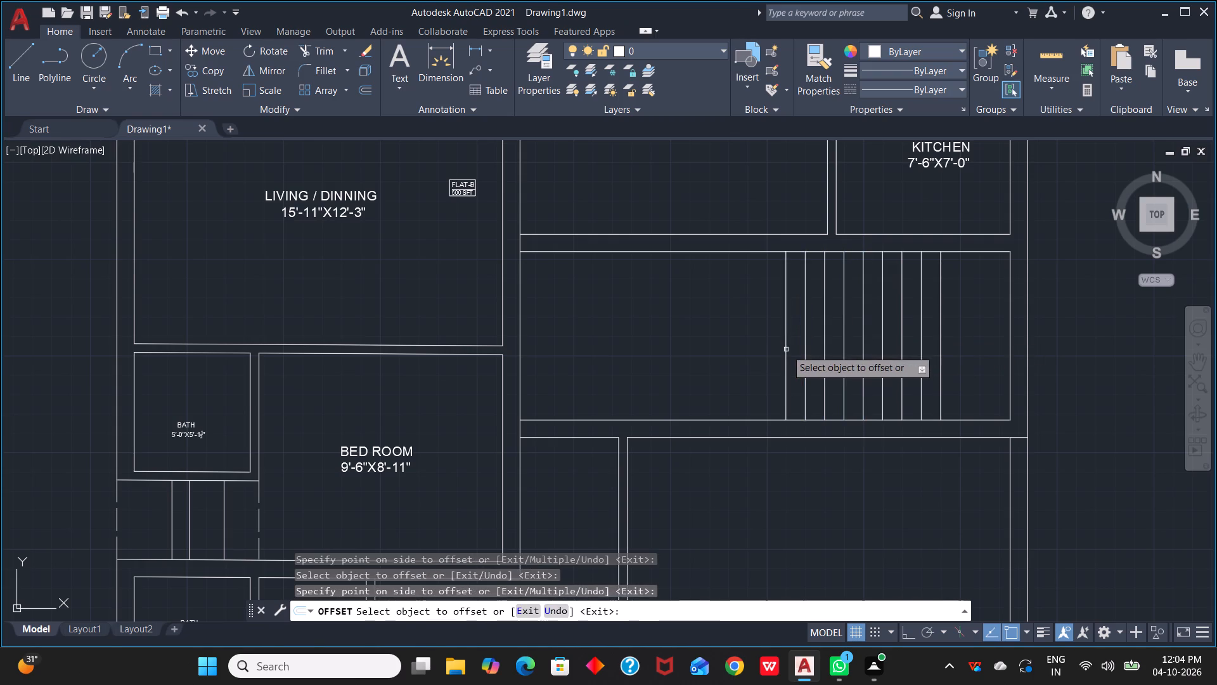
pyautogui.click(786, 349)
pyautogui.click(768, 349)
pyautogui.click(768, 349)
pyautogui.click(767, 349)
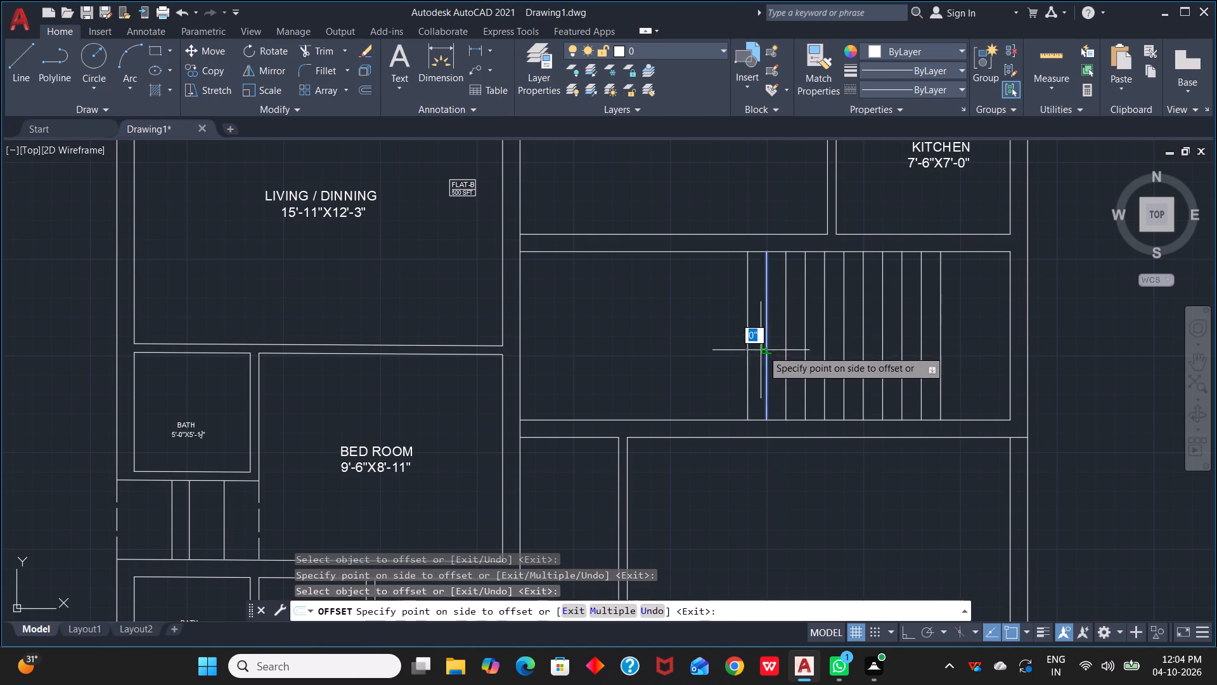
pyautogui.click(748, 350)
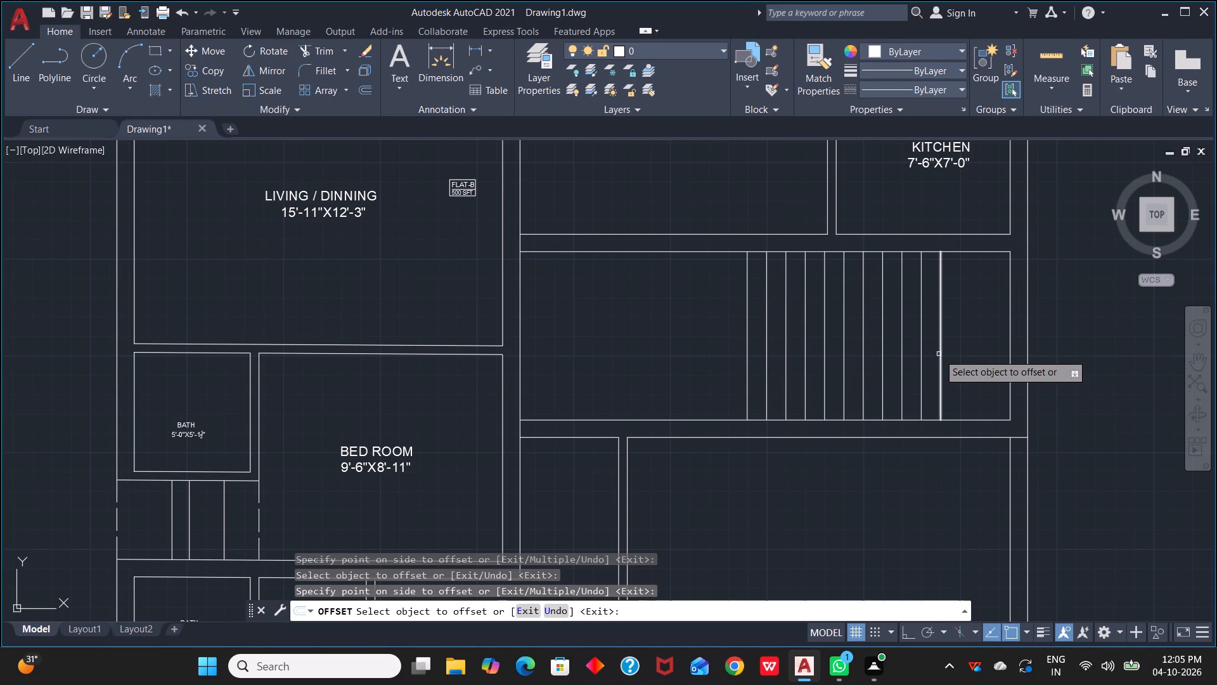
pyautogui.click(959, 336)
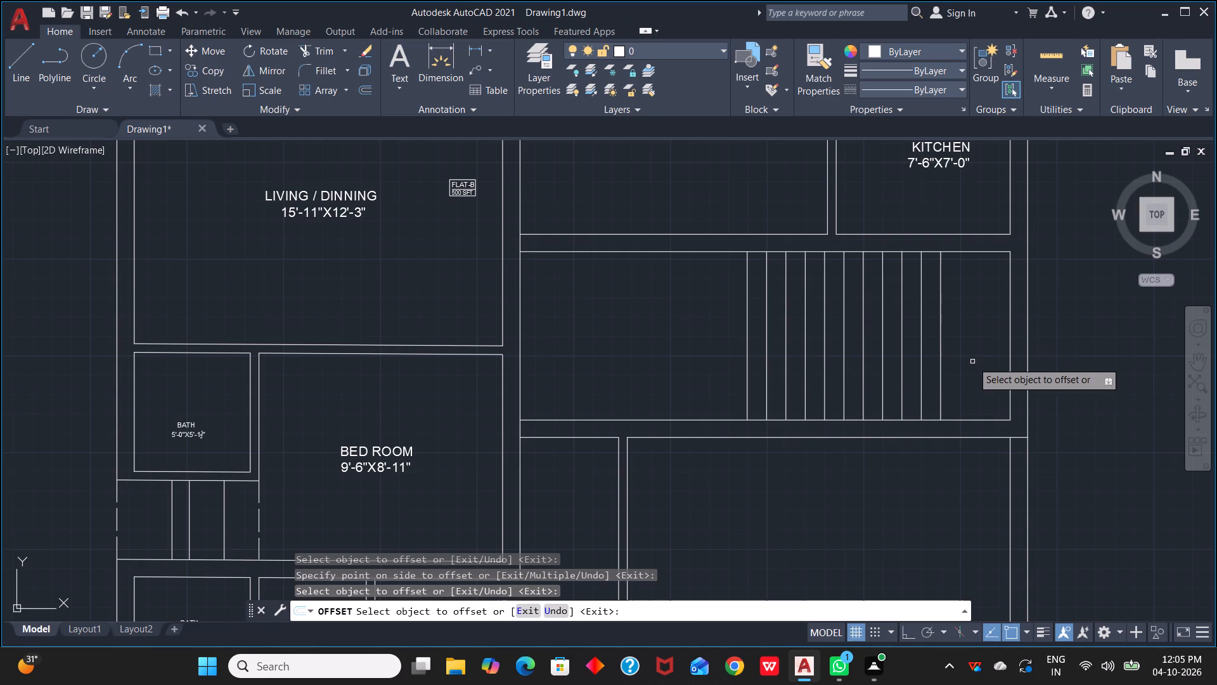
pyautogui.press('Escape')
# Draw a horizontal line, about 11'-5" long, from the east inner wall's midpoint to the westernmost tread, with Ortho on.
pyautogui.press('l')
pyautogui.press('space')
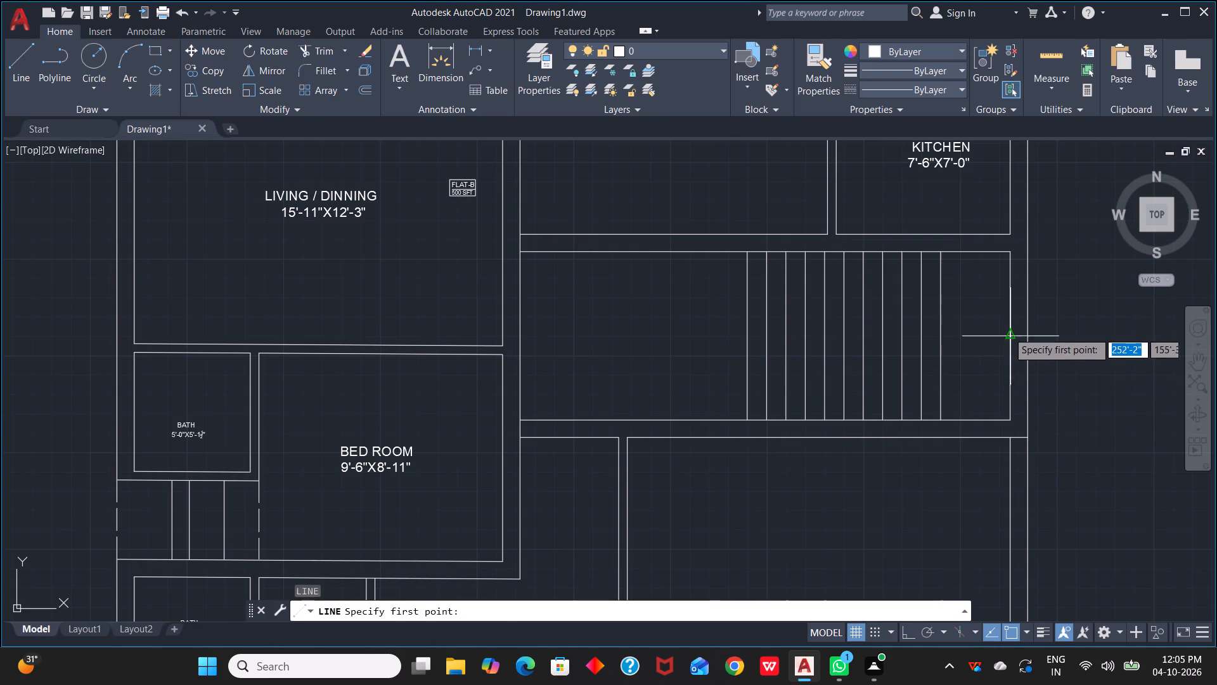
pyautogui.click(1008, 337)
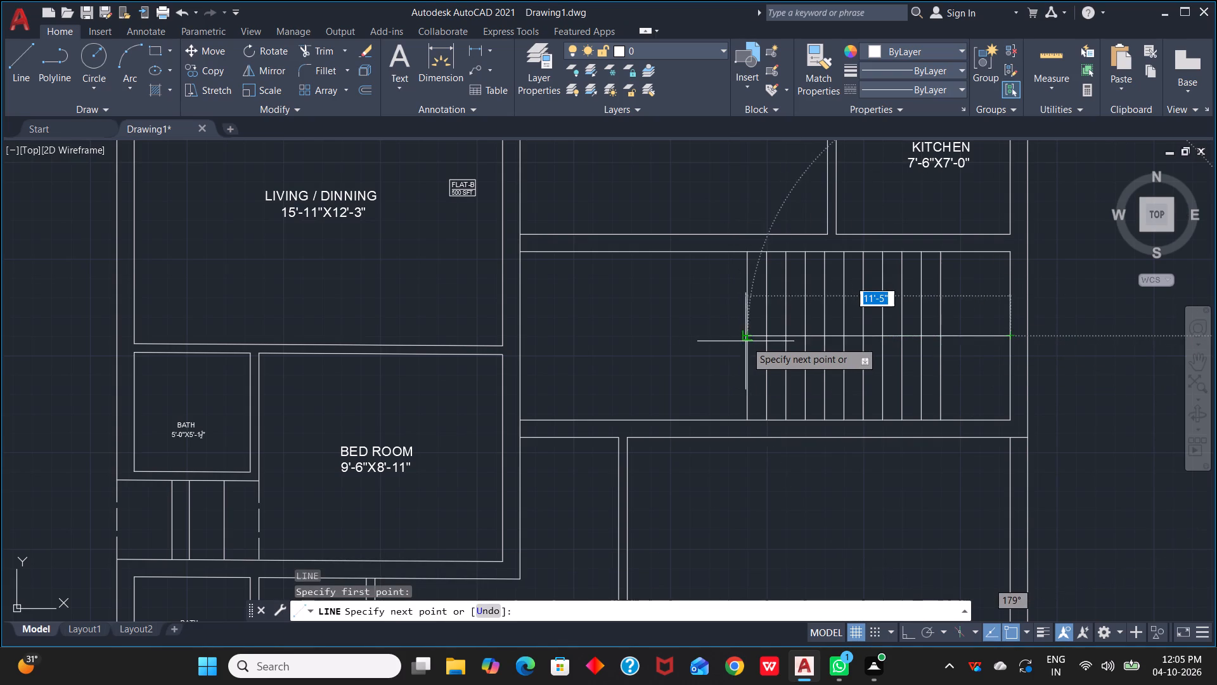
pyautogui.scroll(1, 745, 332)
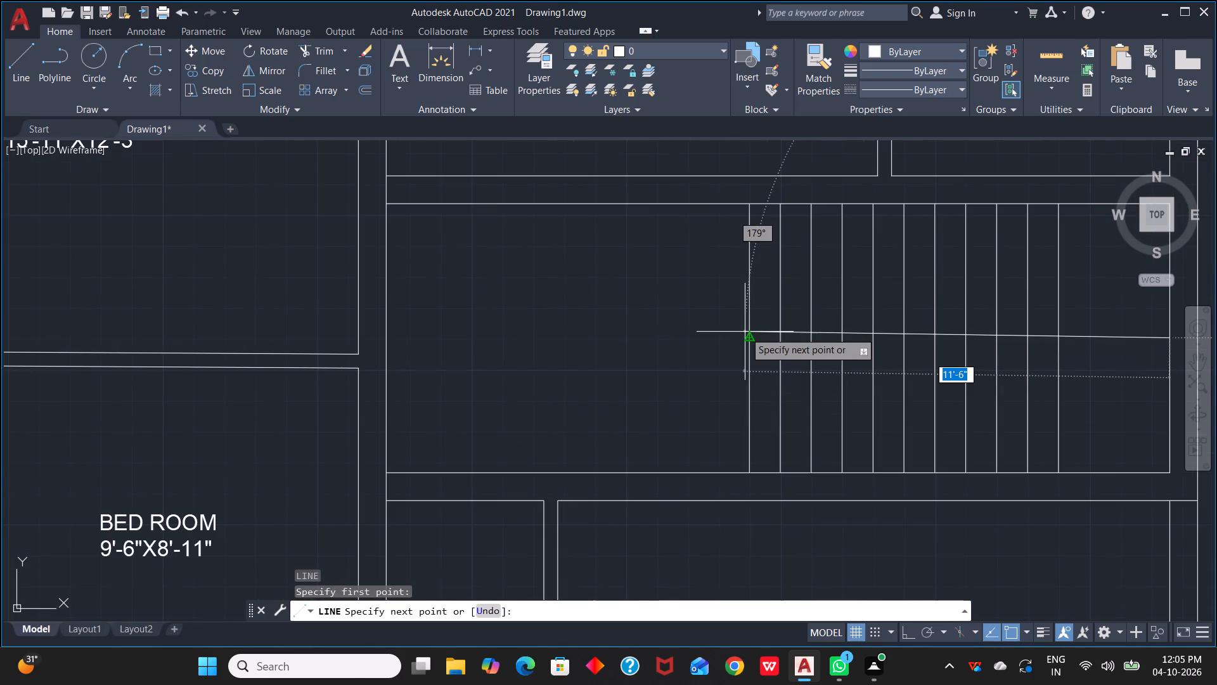
pyautogui.press('F8')
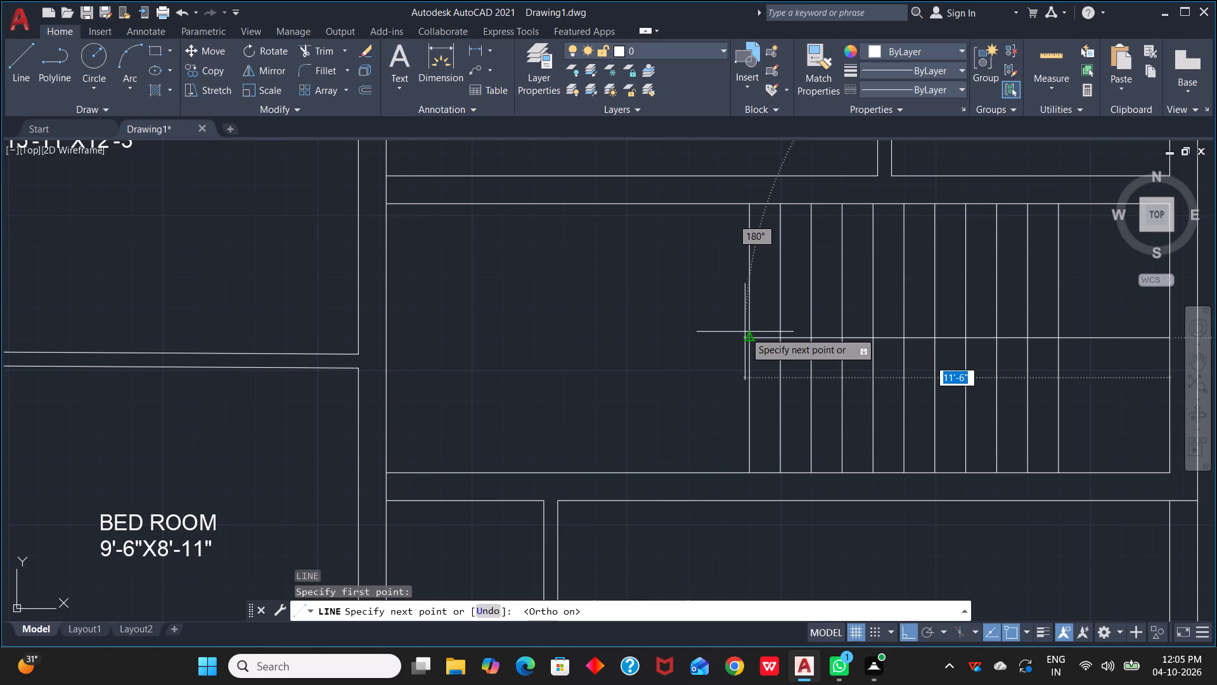
pyautogui.scroll(3, 745, 332)
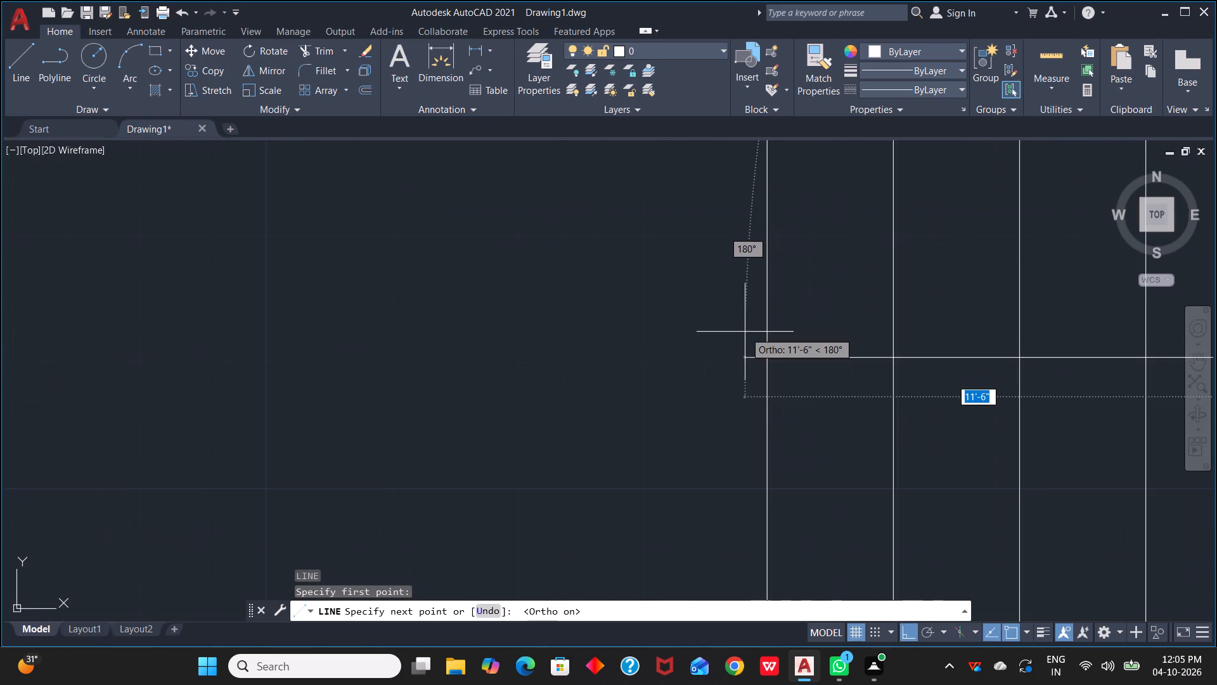
pyautogui.click(767, 355)
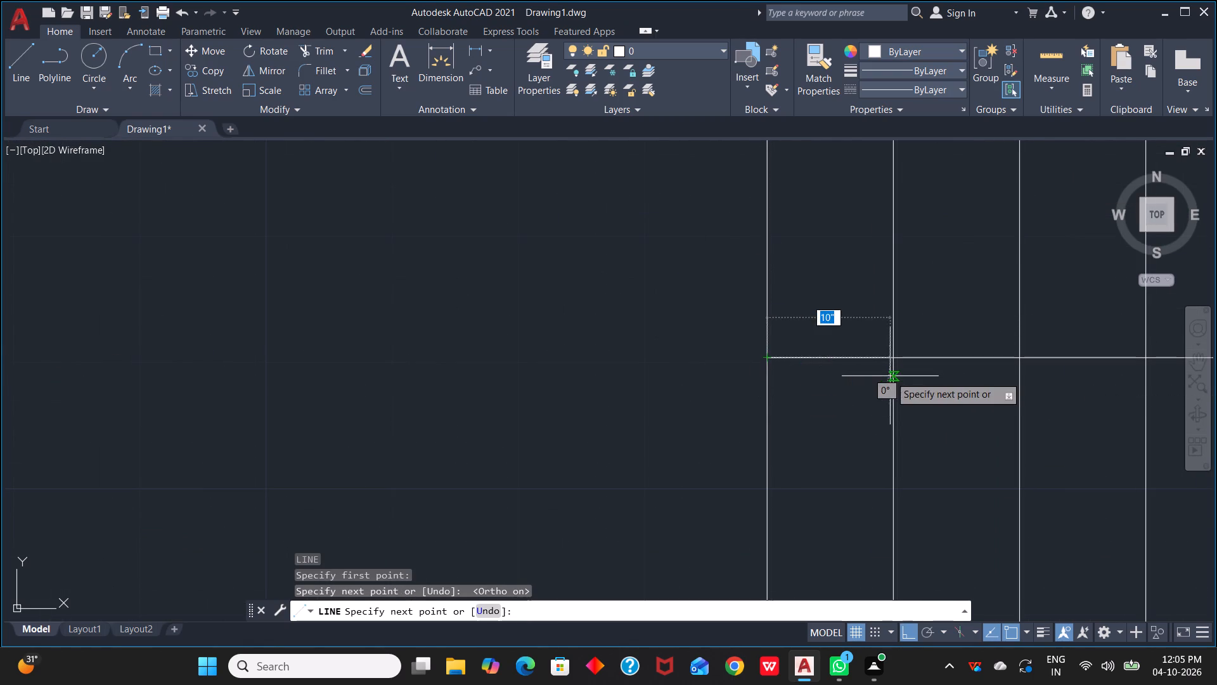
pyautogui.press('Escape')
# Trim away the part of the stair's horizontal centre line between the easternmost tread and the east wall.
pyautogui.scroll(-3, 891, 382)
pyautogui.scroll(-1, 1038, 441)
pyautogui.moveTo(1107, 441); pyautogui.dragTo(936, 451, button='middle')
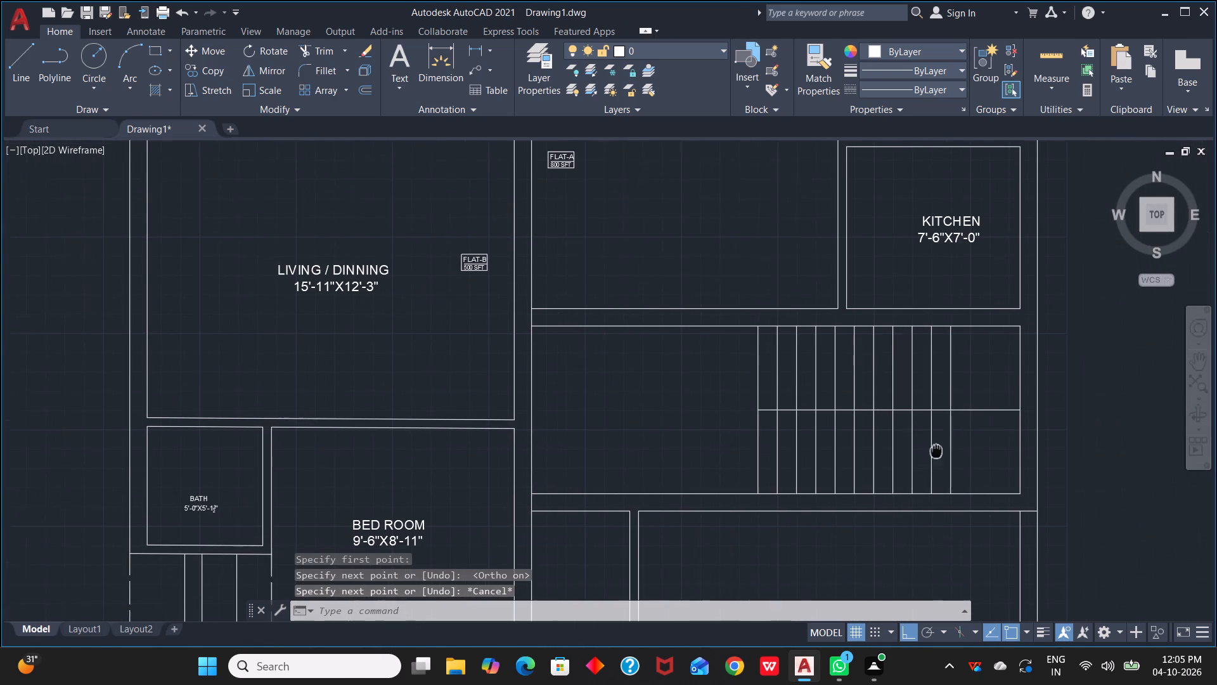
pyautogui.moveTo(936, 451); pyautogui.dragTo(934, 450, button='middle')
pyautogui.write('TR')
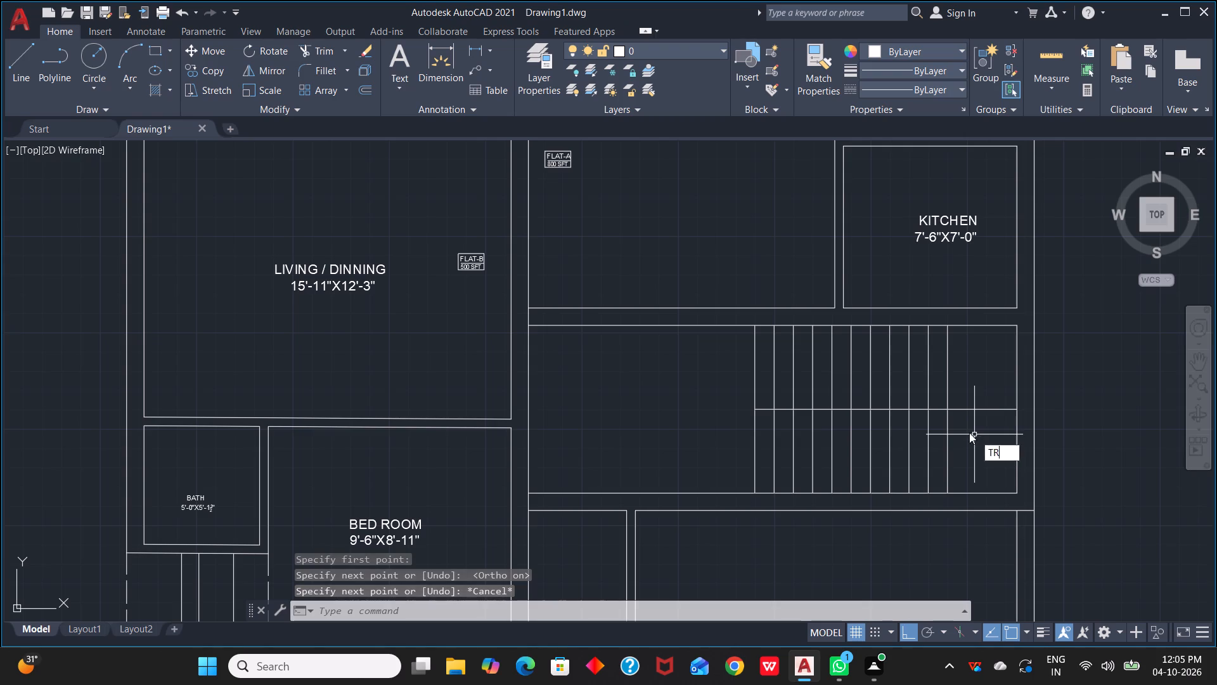
pyautogui.press('space')
pyautogui.moveTo(982, 377); pyautogui.dragTo(986, 434)
pyautogui.scroll(2, 968, 414)
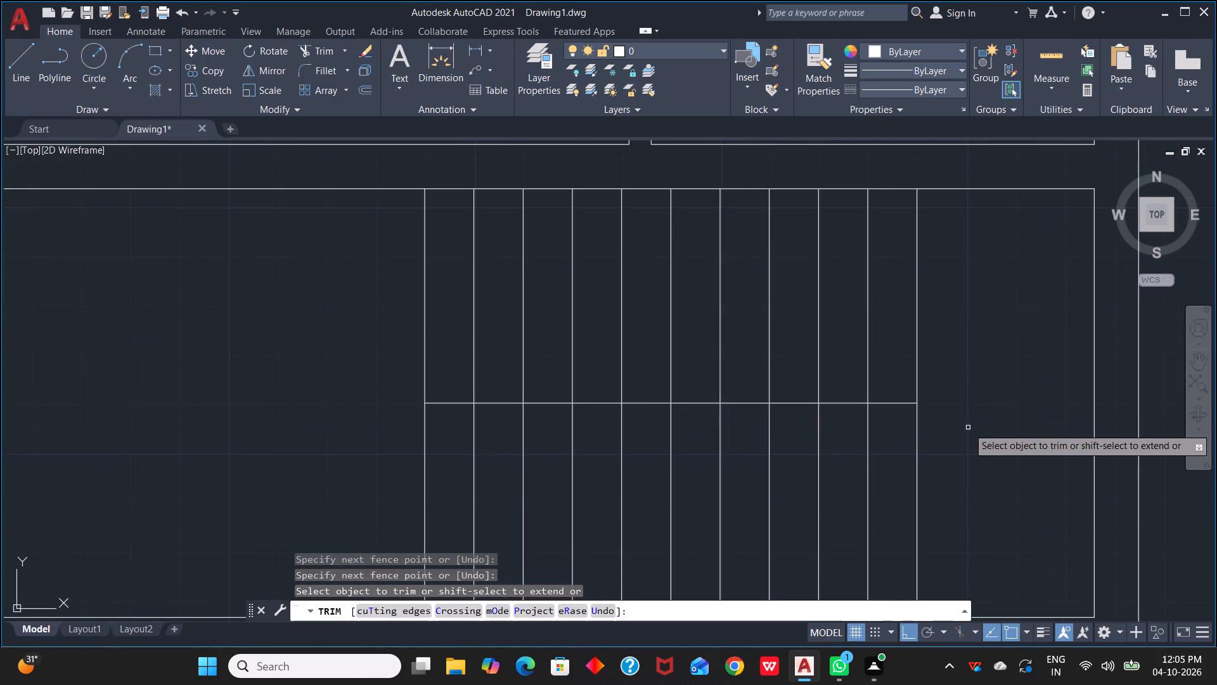
pyautogui.press('Escape')
pyautogui.press('Escape')
# Offset the stair's horizontal centre line 2" to both its north and south sides.
pyautogui.press('o')
pyautogui.press('space')
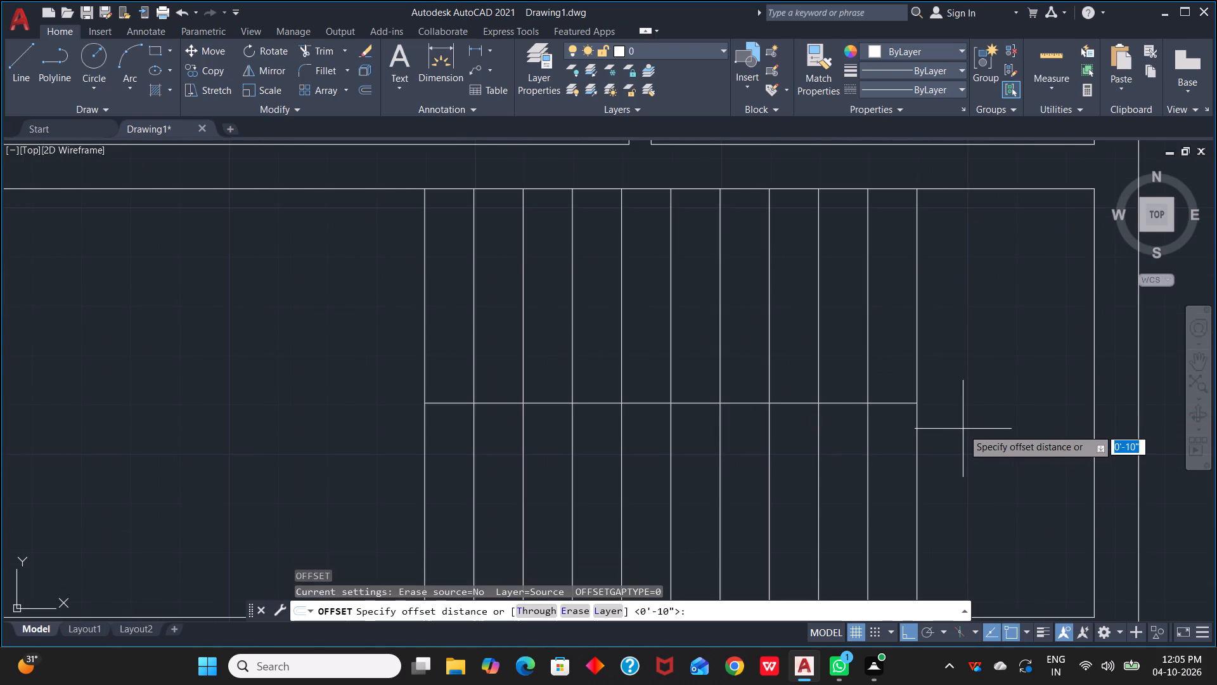
pyautogui.press('2')
pyautogui.hotkey('shift', '"')
pyautogui.press('Return')
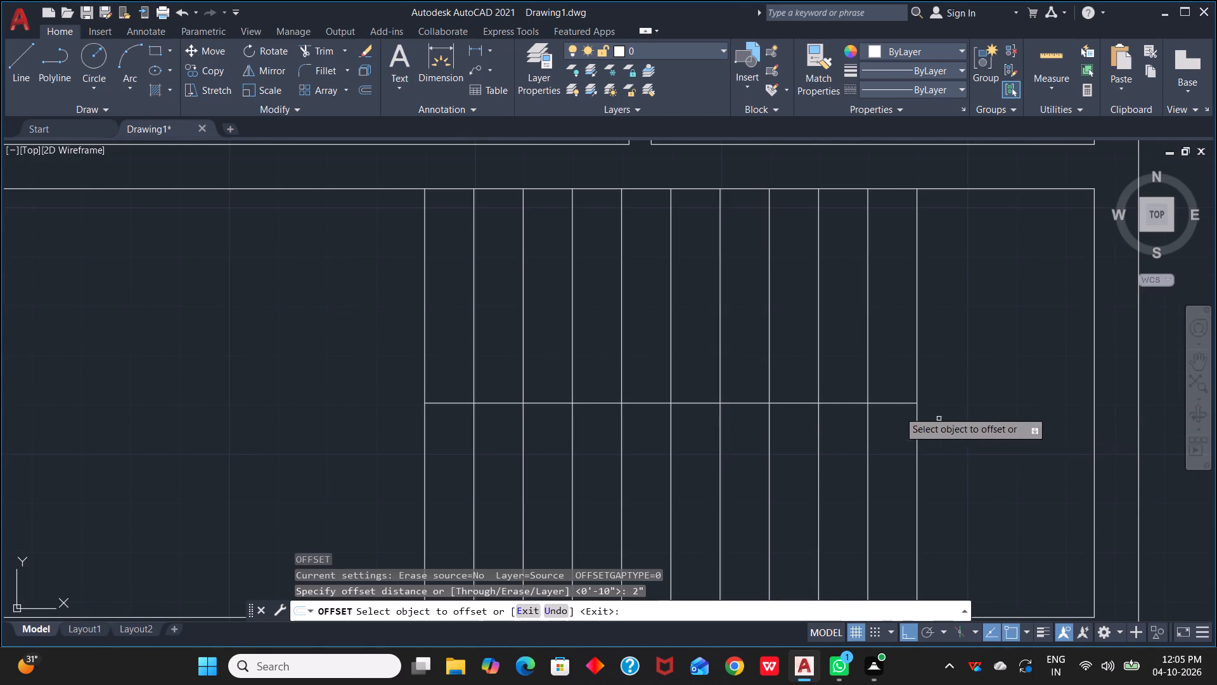
pyautogui.click(835, 404)
pyautogui.click(846, 386)
pyautogui.click(843, 405)
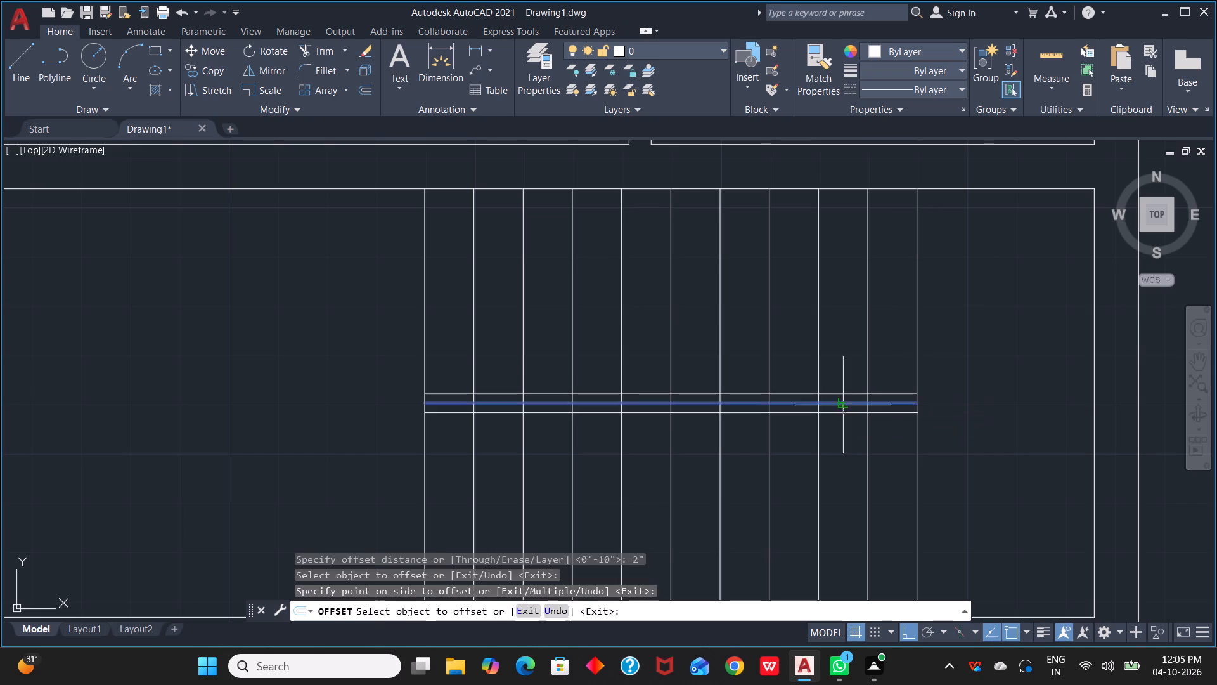
pyautogui.click(842, 421)
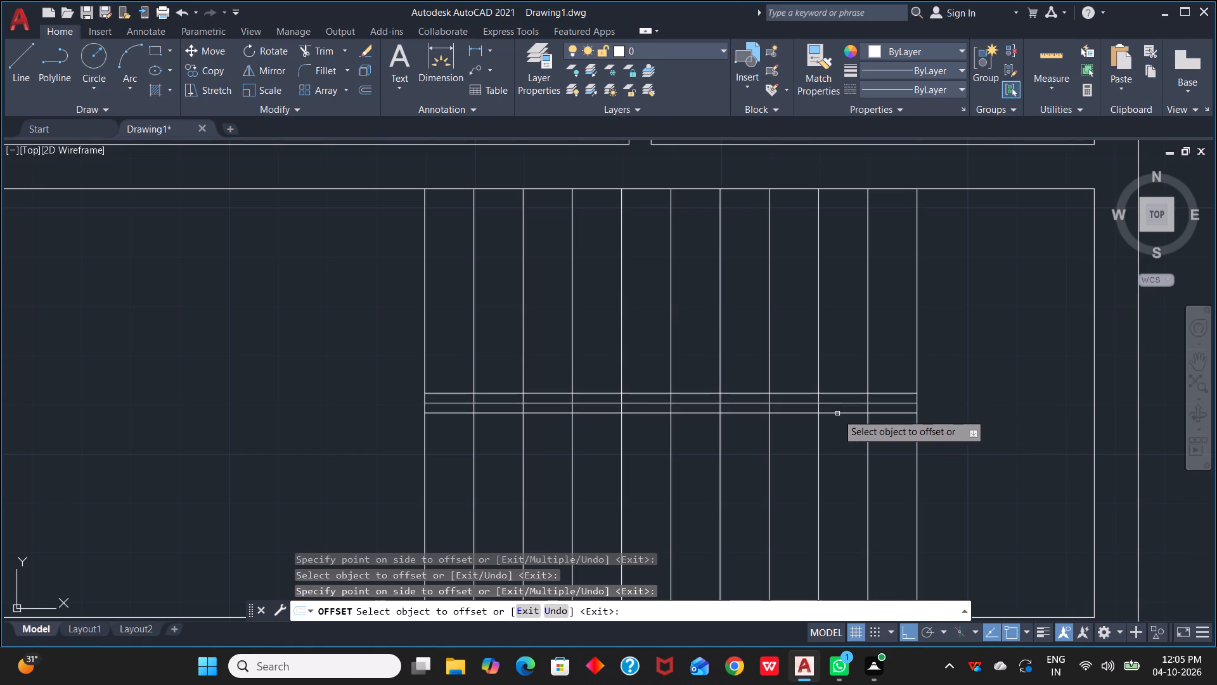
pyautogui.press('Escape')
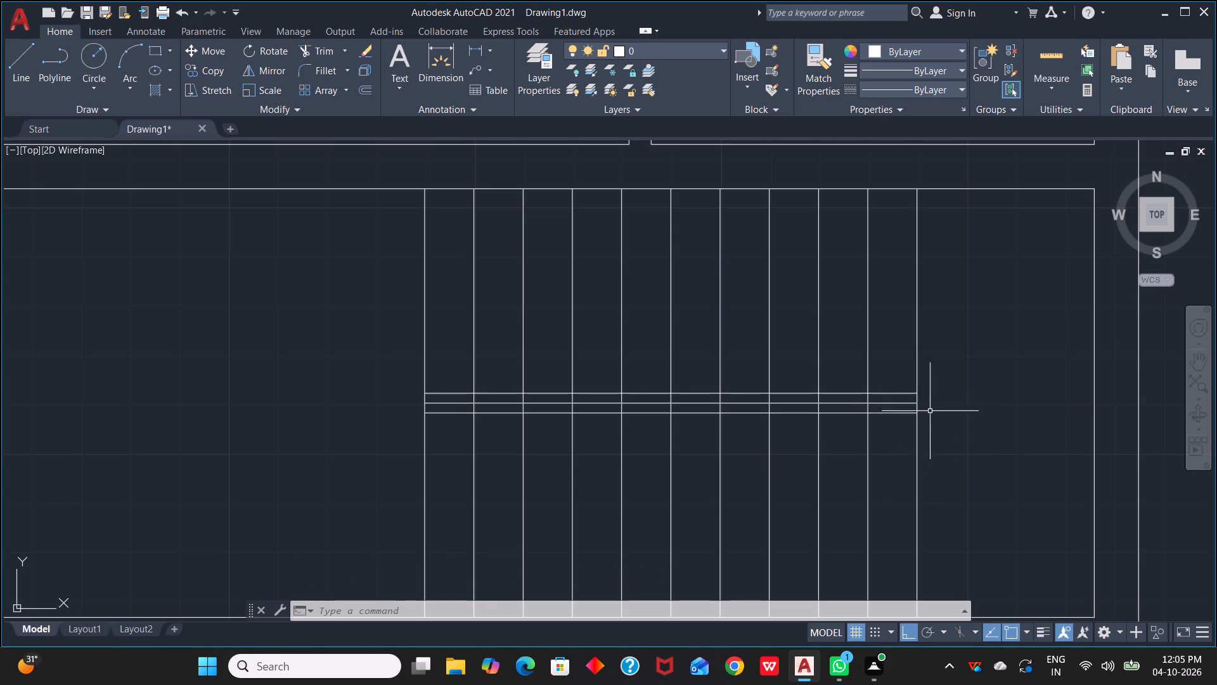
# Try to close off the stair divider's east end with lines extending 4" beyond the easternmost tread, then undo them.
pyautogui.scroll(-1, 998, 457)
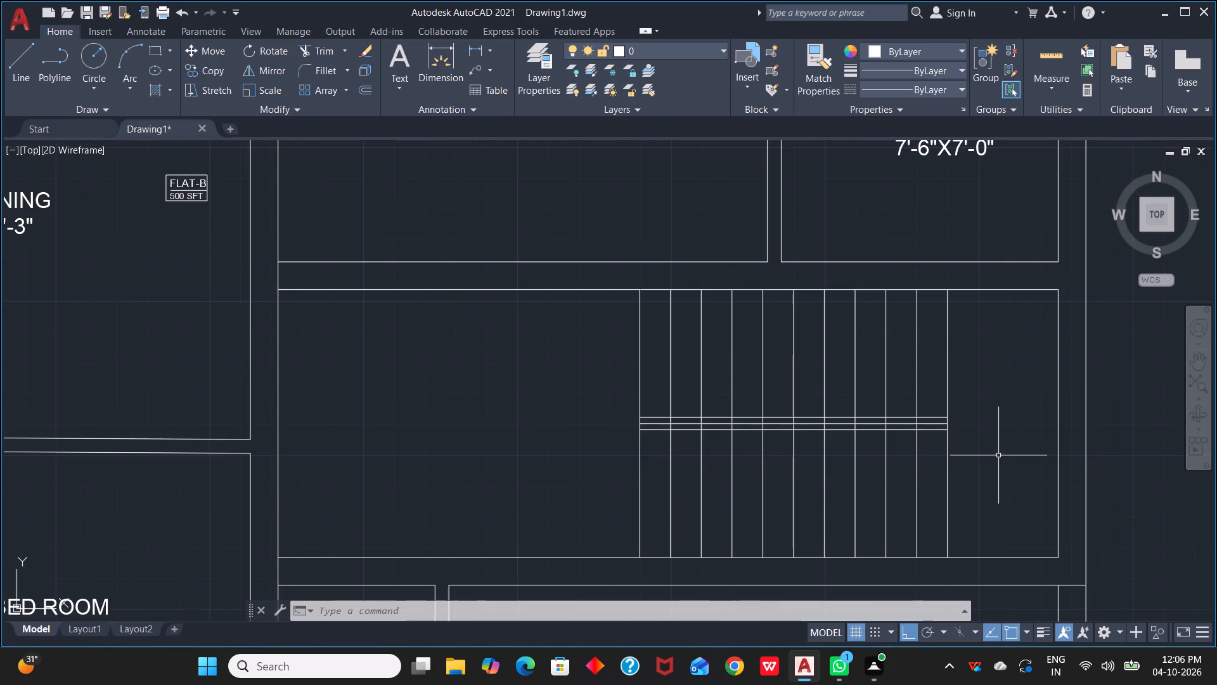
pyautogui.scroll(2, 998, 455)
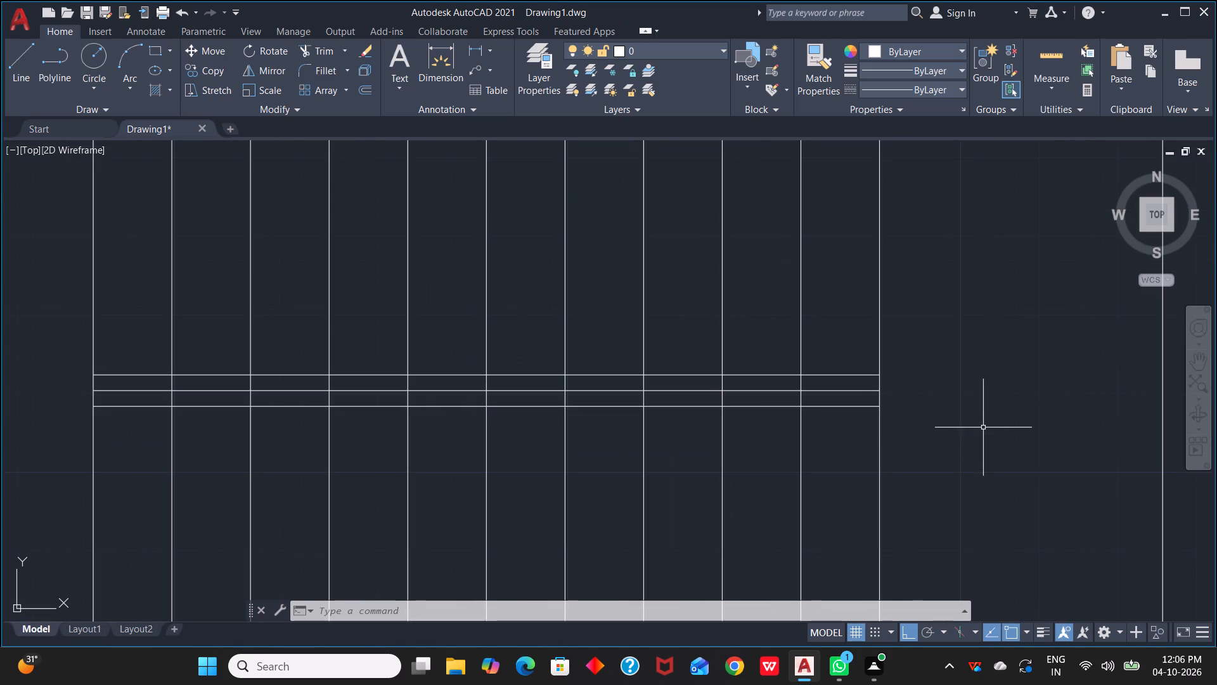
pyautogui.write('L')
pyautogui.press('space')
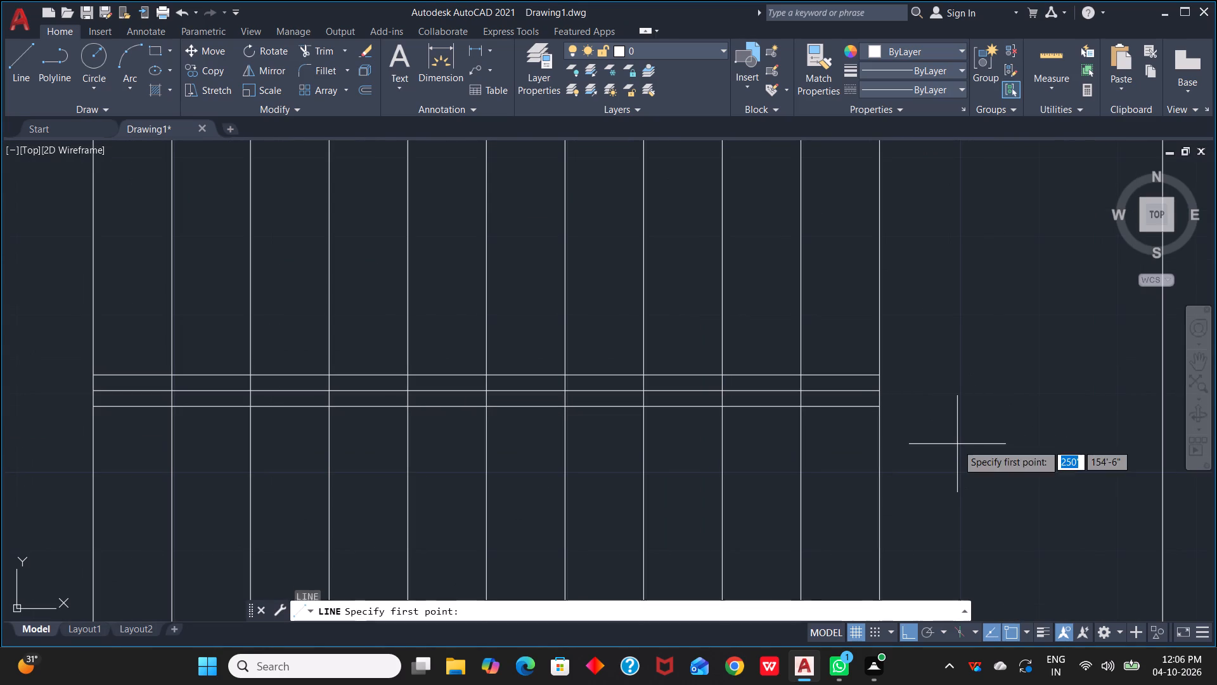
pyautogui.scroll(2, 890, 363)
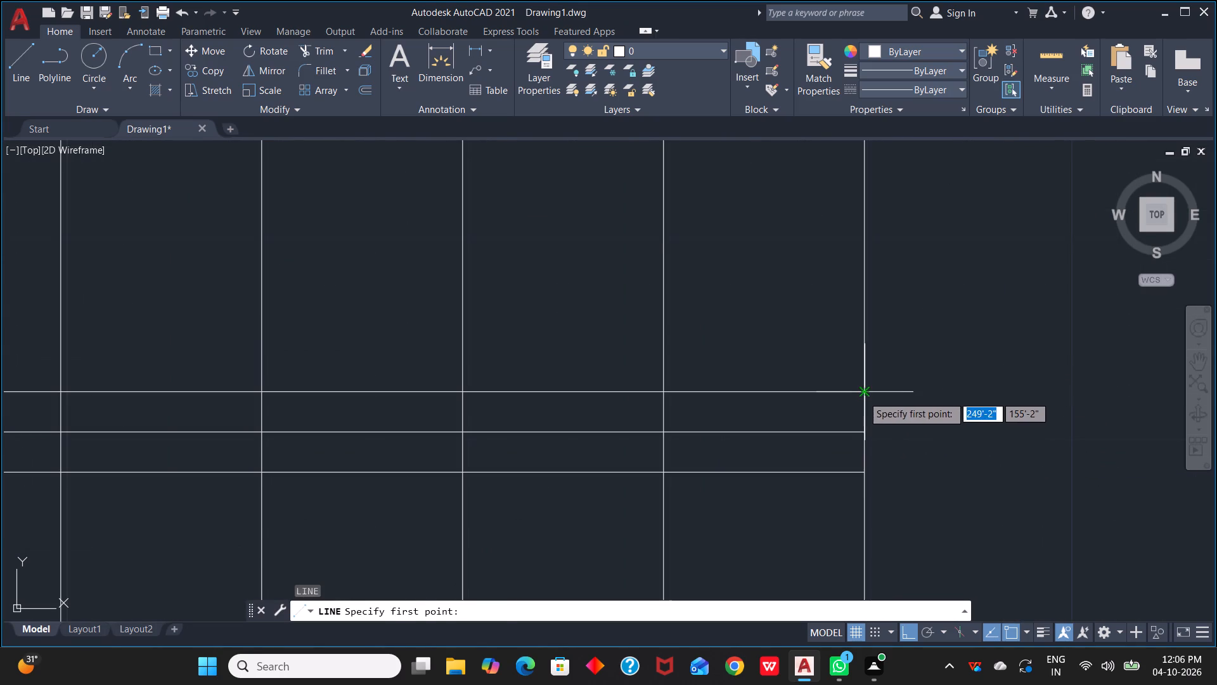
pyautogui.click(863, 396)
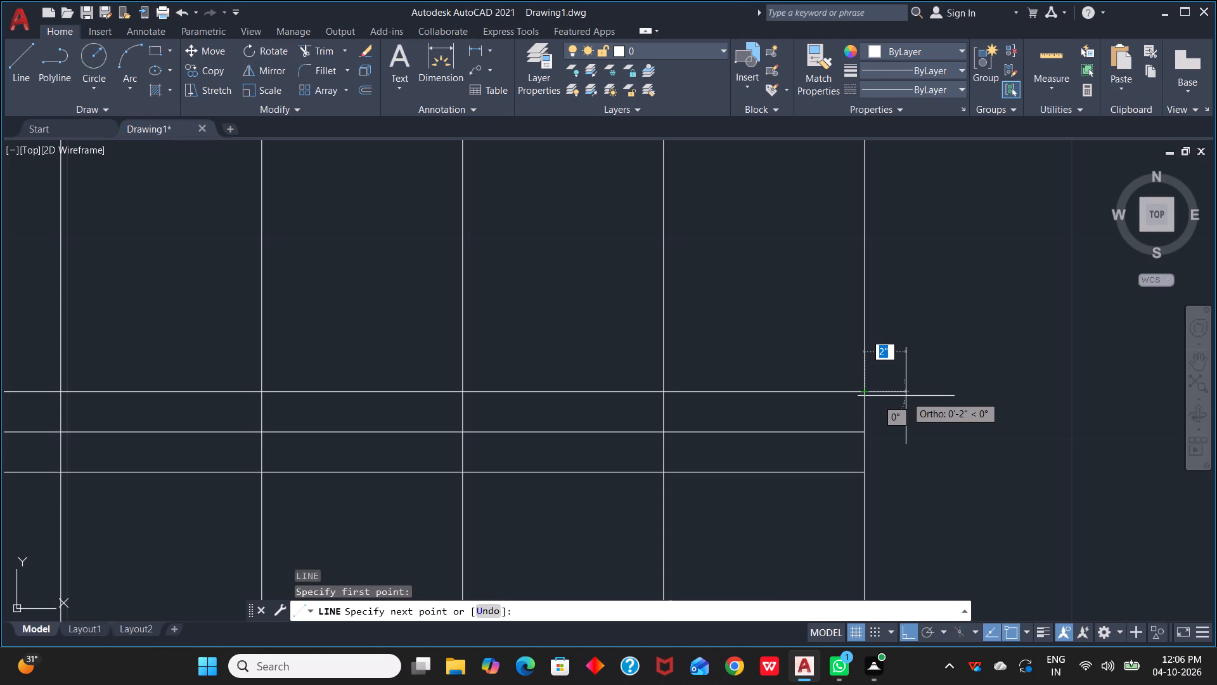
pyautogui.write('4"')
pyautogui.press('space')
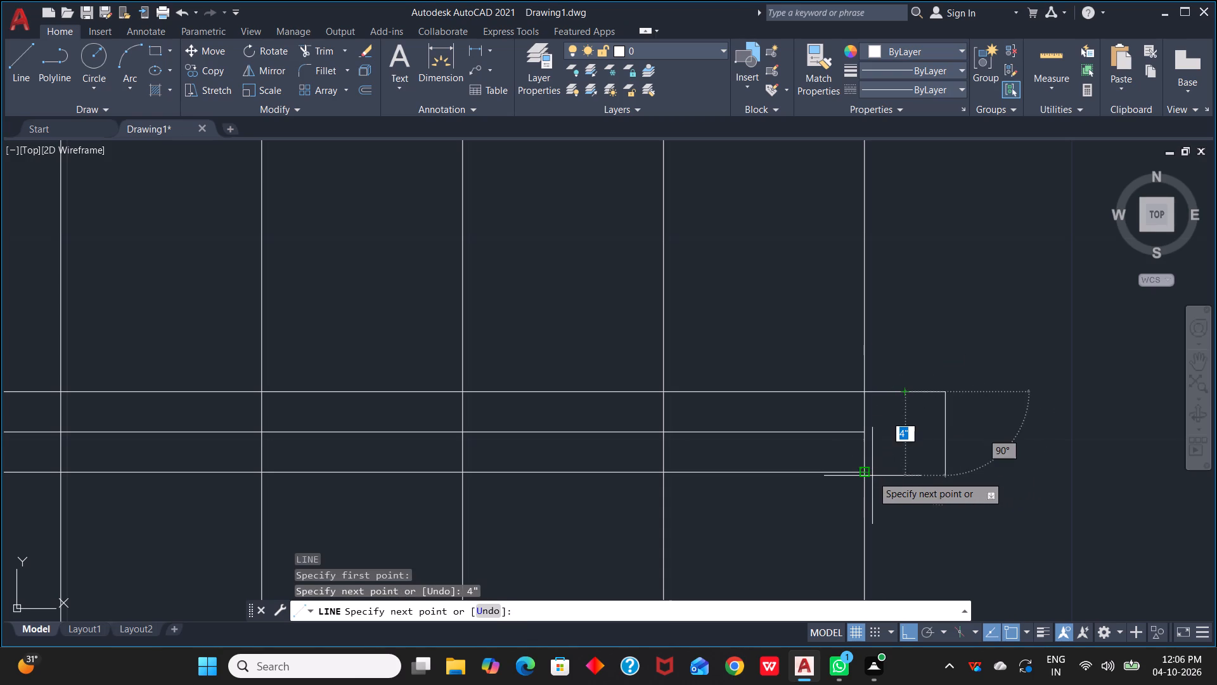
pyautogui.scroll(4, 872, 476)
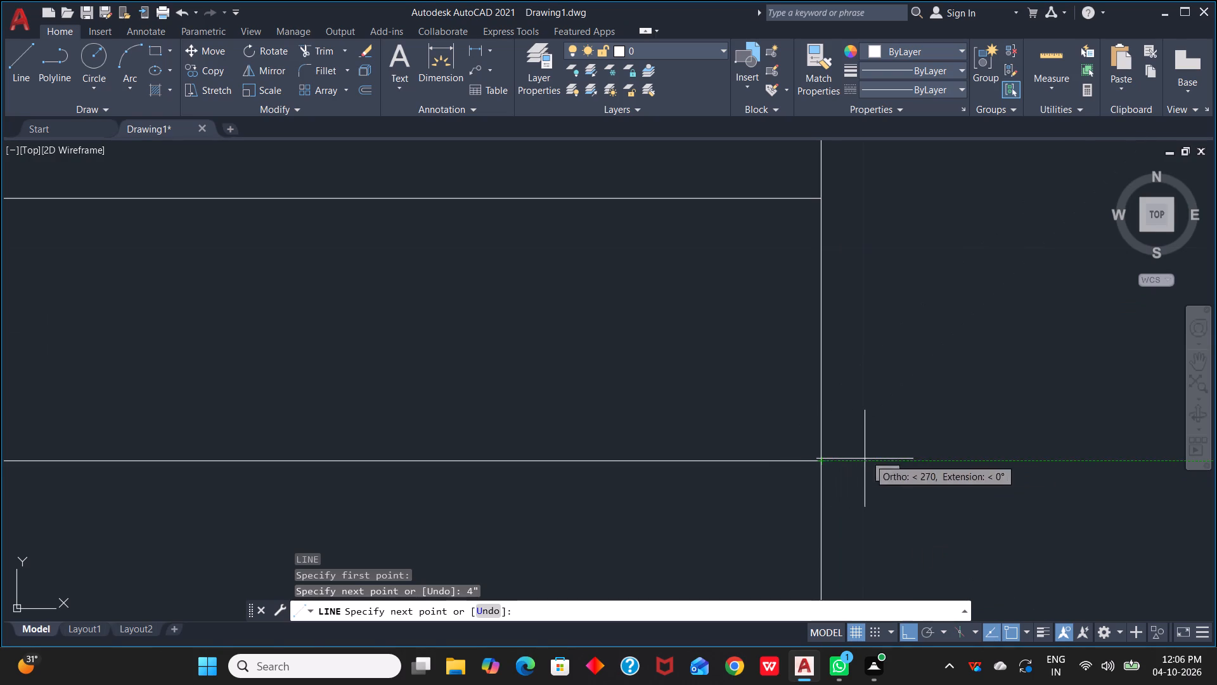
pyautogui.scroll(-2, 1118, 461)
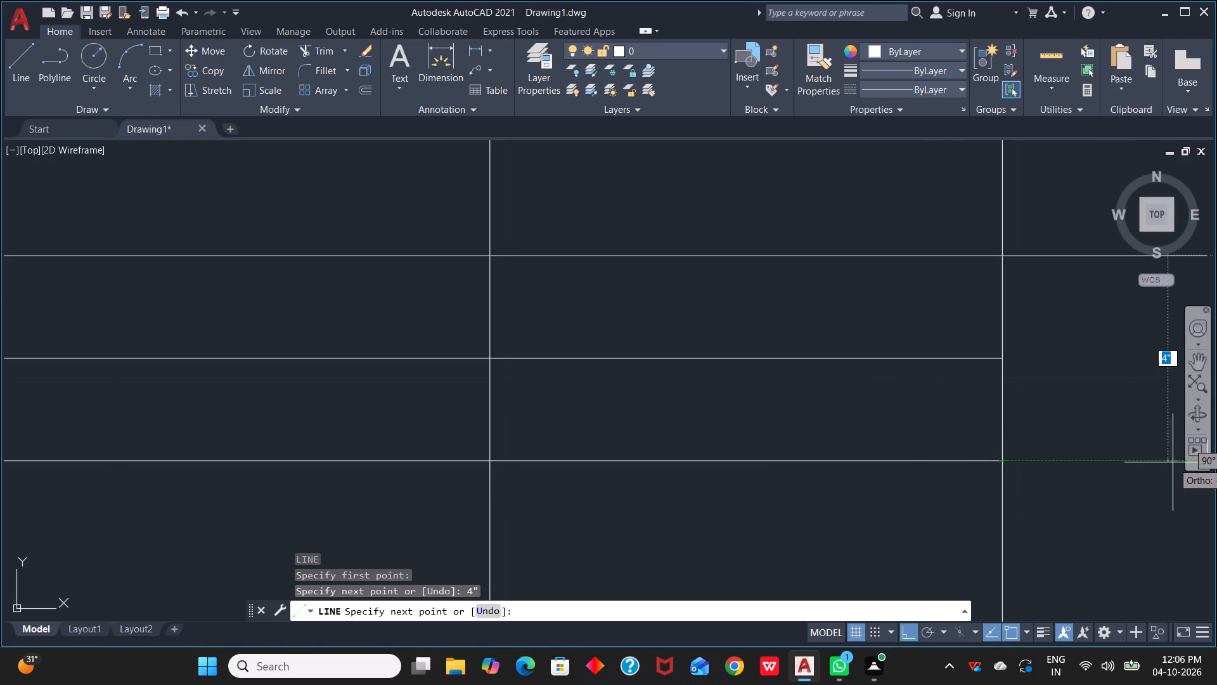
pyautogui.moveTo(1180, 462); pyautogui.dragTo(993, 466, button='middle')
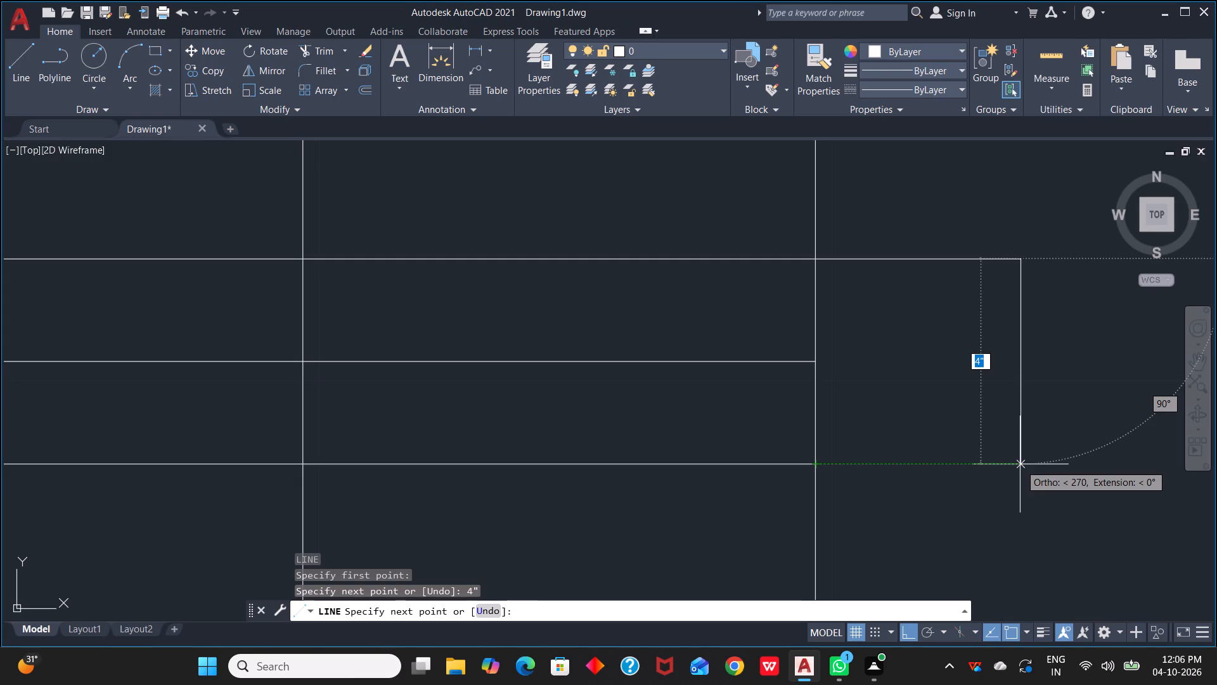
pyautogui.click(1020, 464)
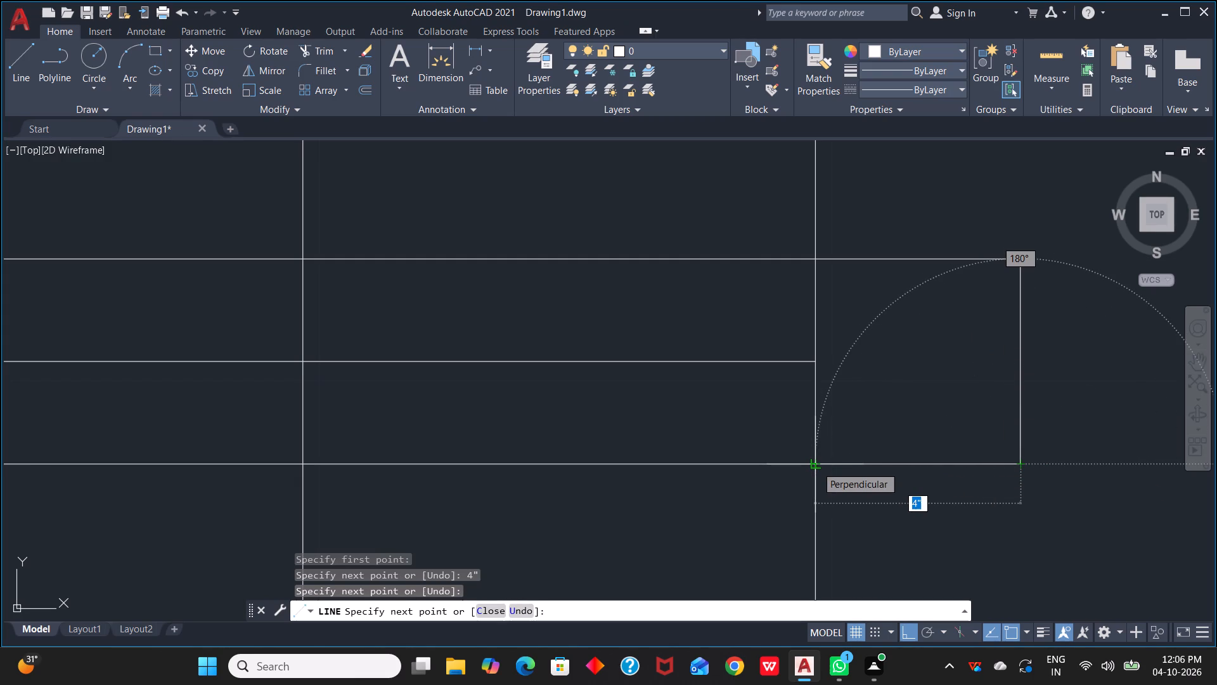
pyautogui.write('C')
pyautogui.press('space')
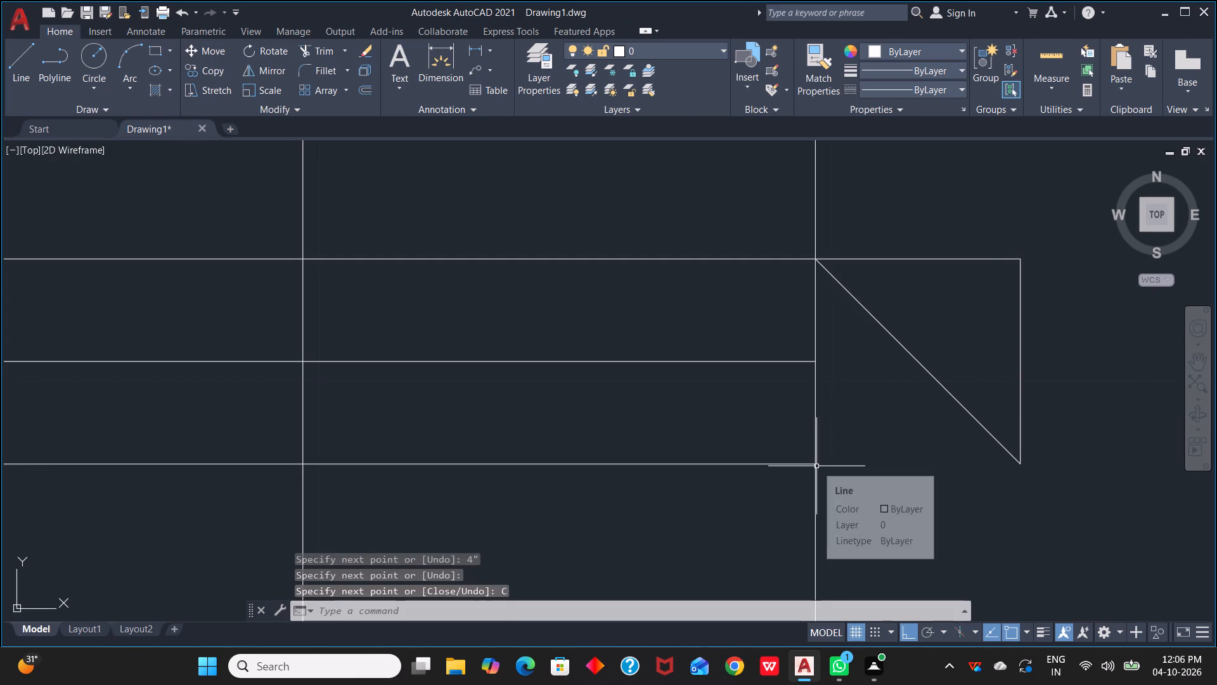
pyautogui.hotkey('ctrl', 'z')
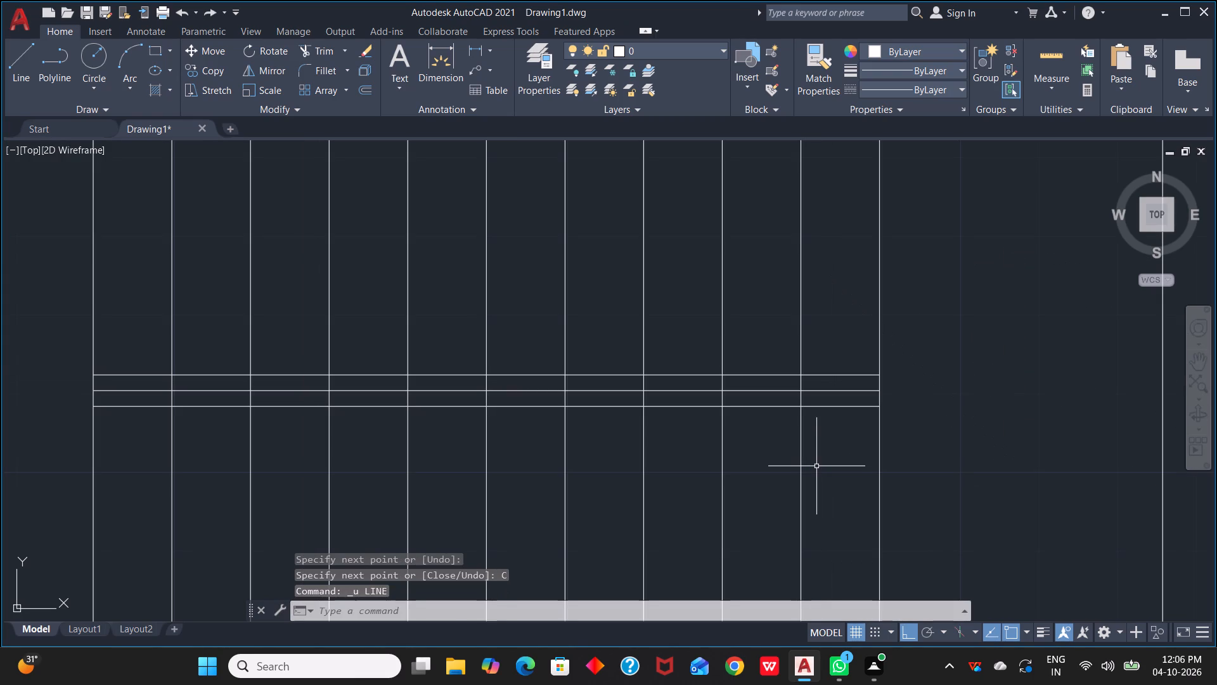
# Draw a three-sided rectangular cap, 4" tall, joining the divider's north and south lines just east of the easternmost tread.
pyautogui.scroll(-2, 976, 462)
pyautogui.scroll(2, 984, 468)
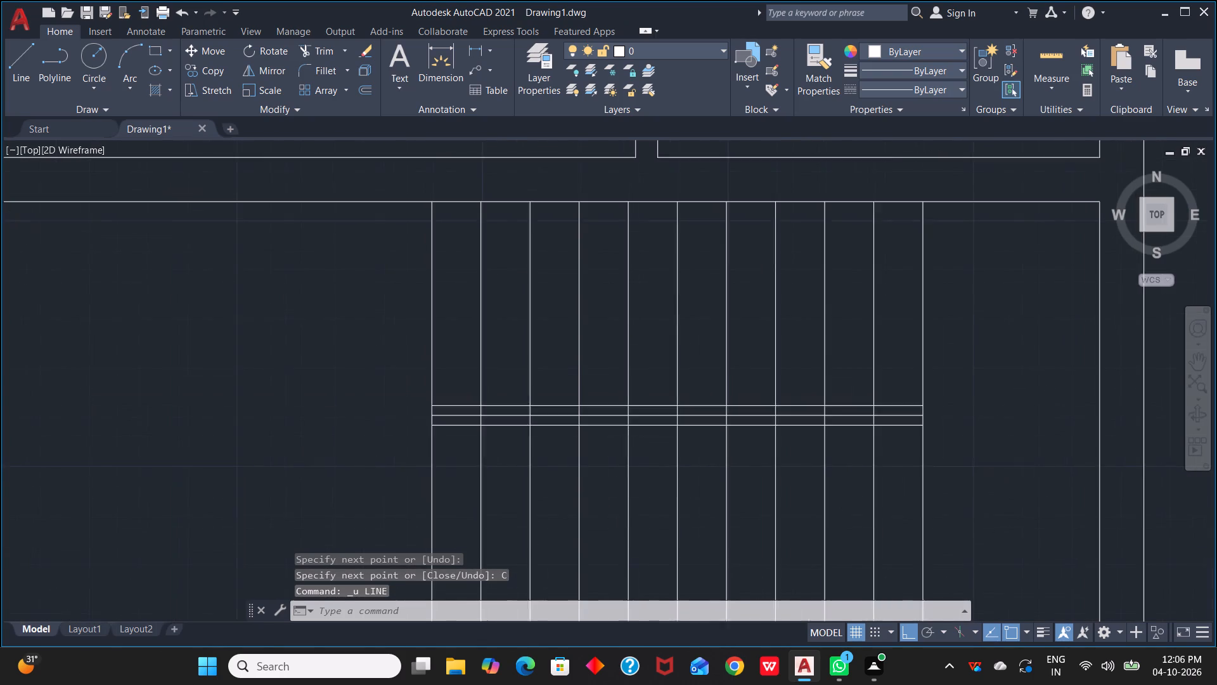
pyautogui.scroll(2, 921, 390)
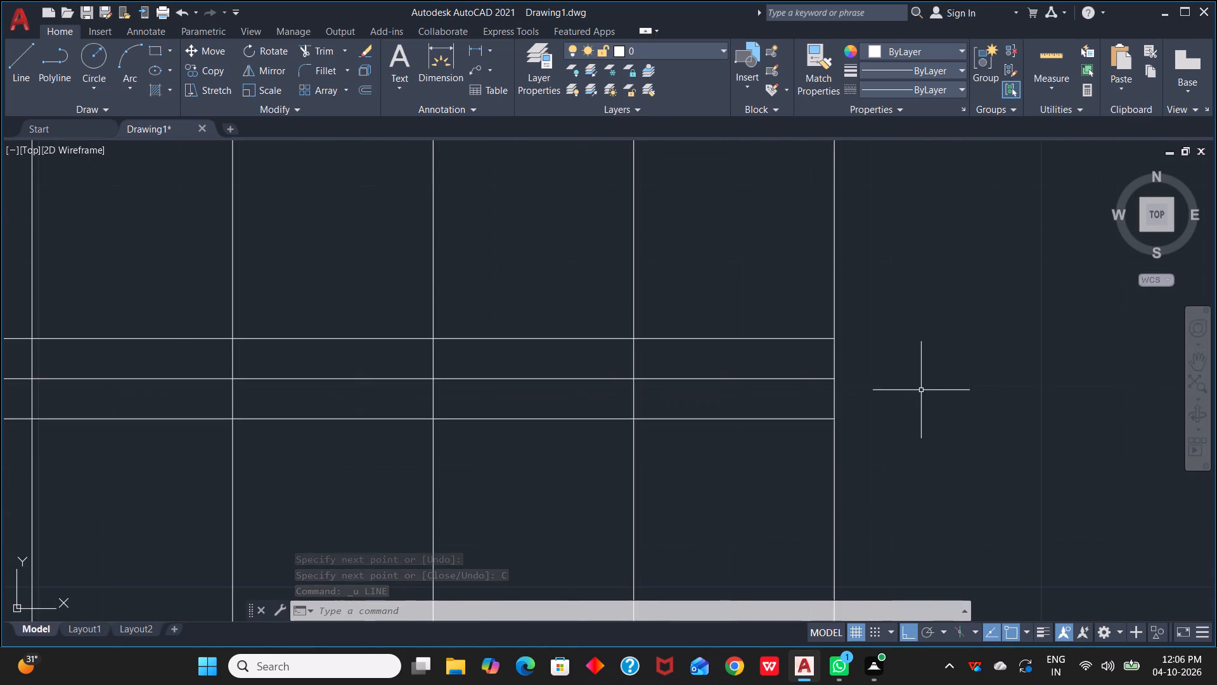
pyautogui.press('l')
pyautogui.press('space')
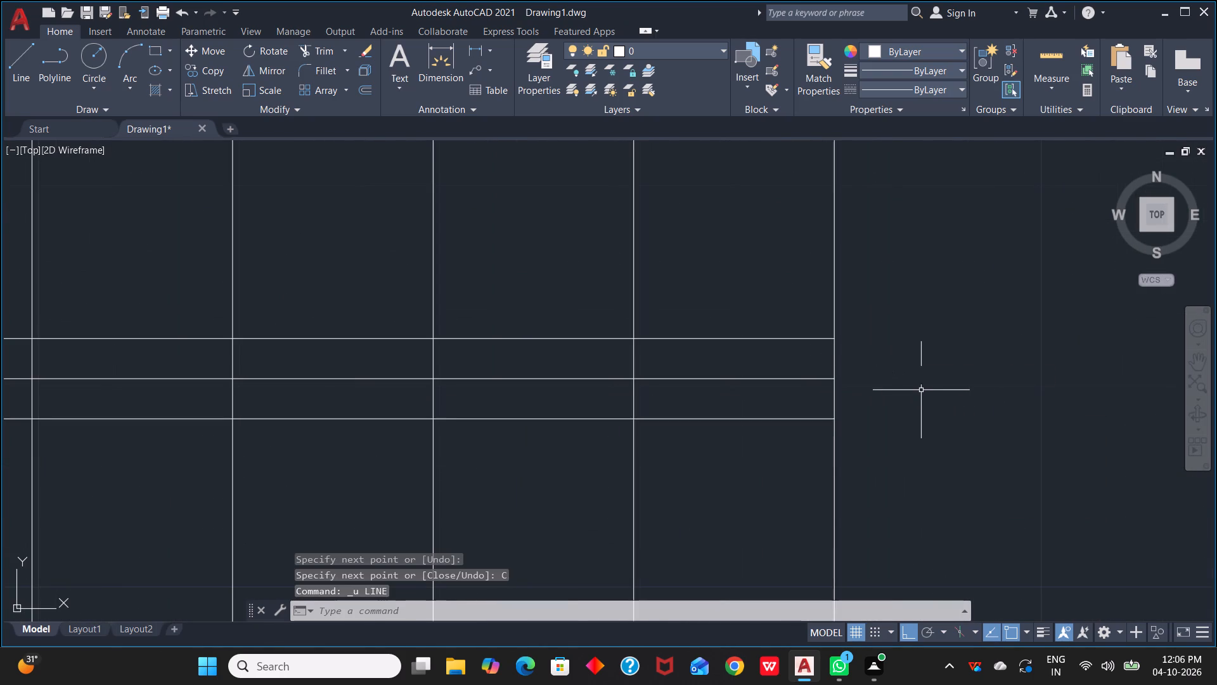
pyautogui.click(835, 339)
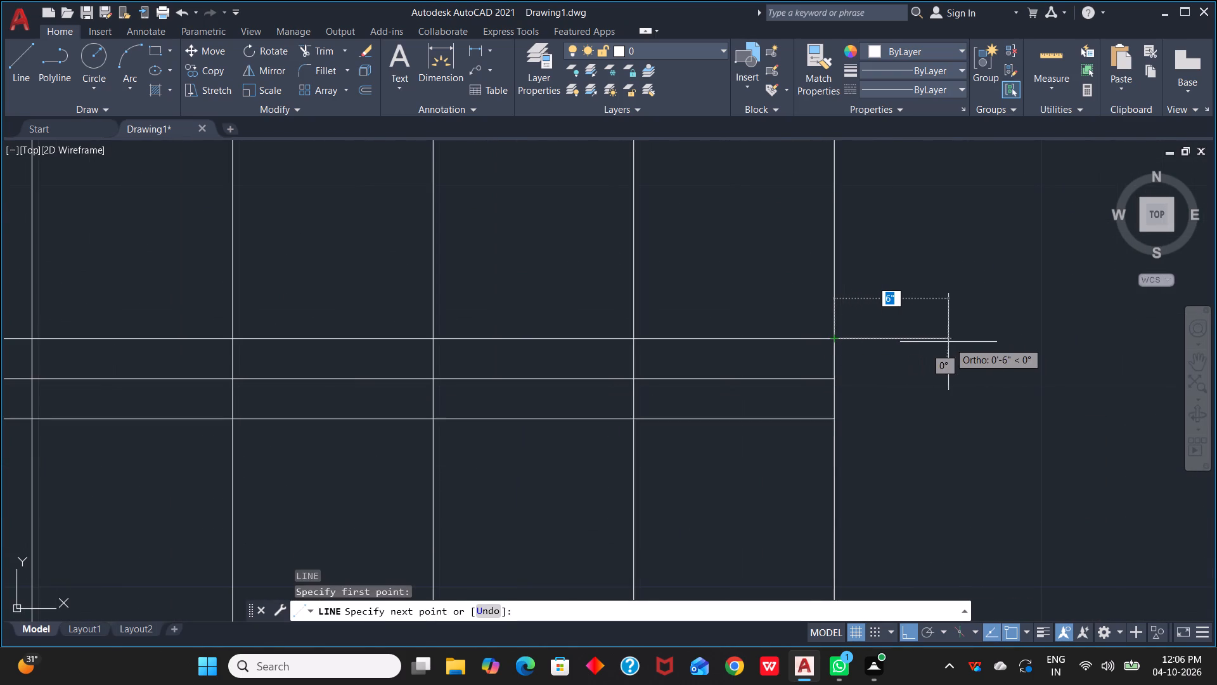
pyautogui.click(894, 340)
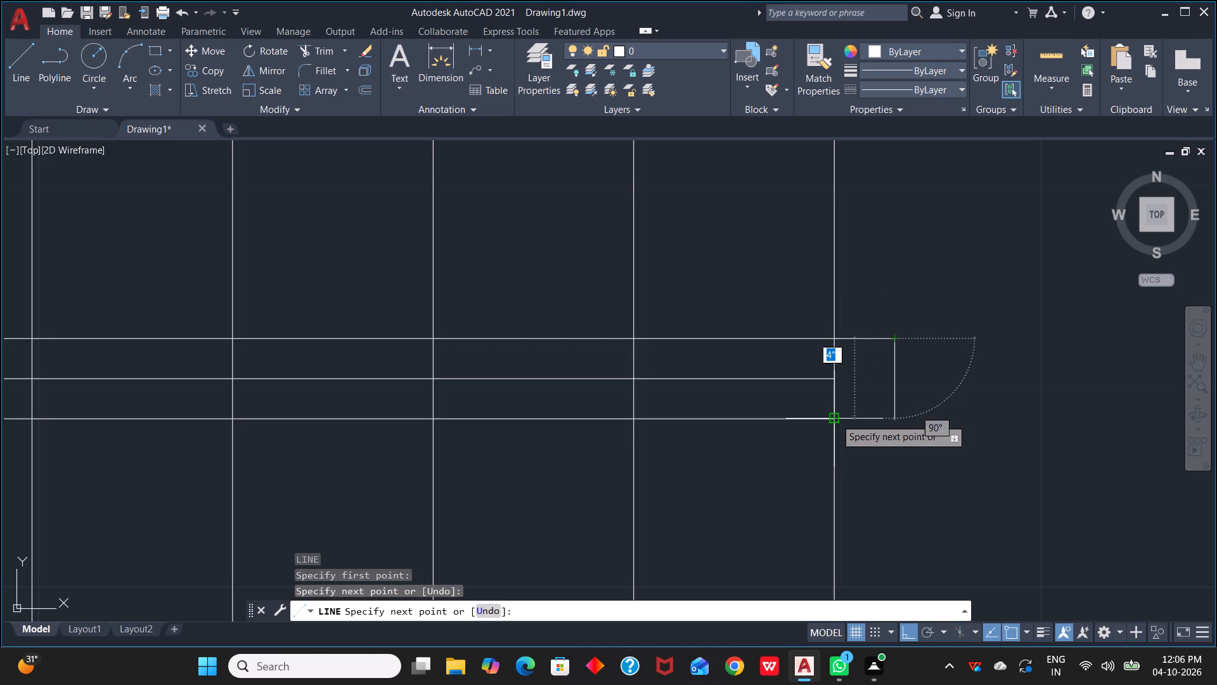
pyautogui.click(894, 419)
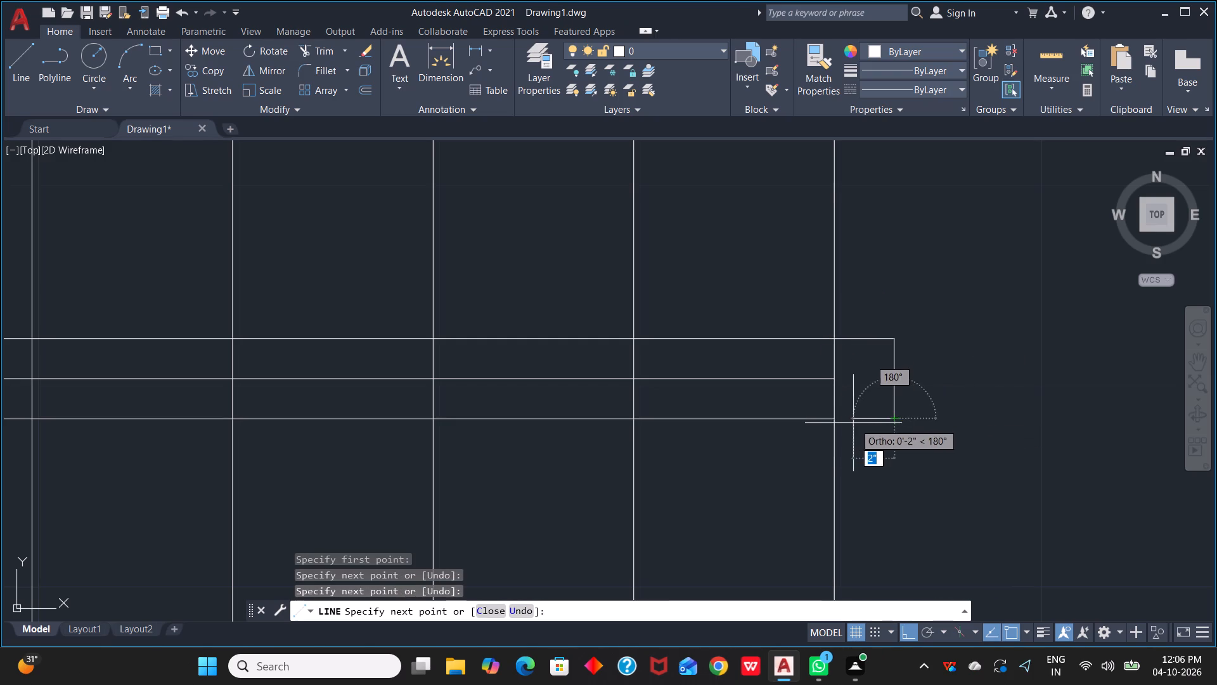
pyautogui.click(834, 422)
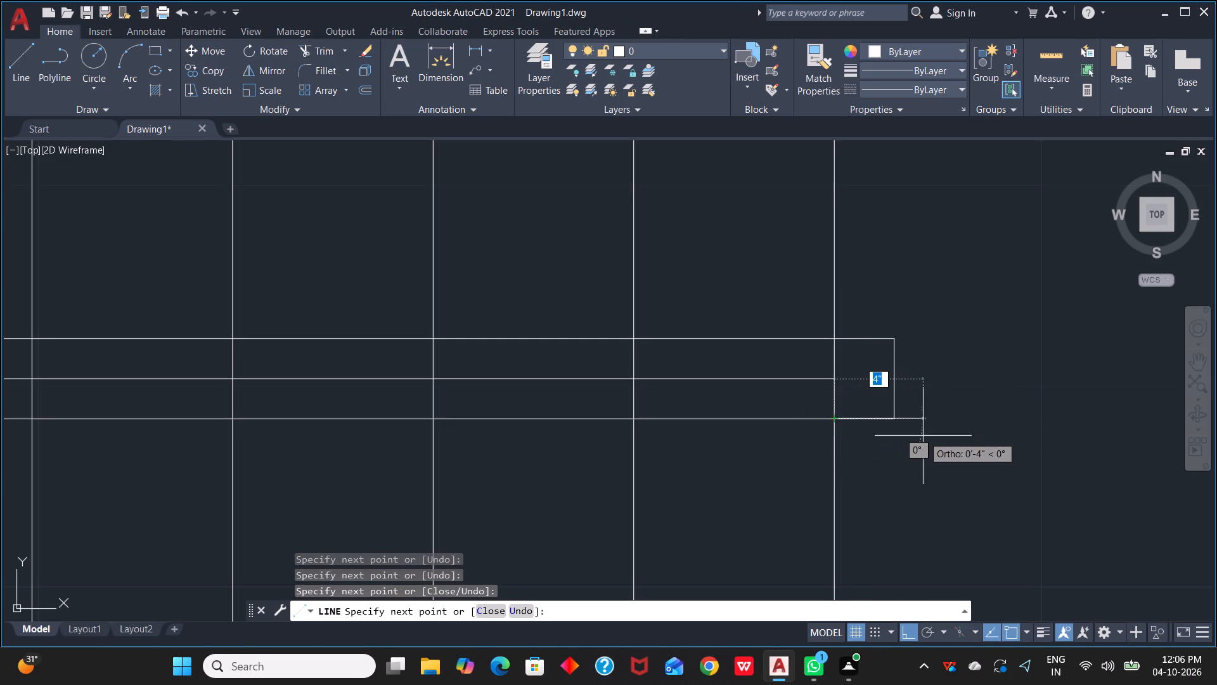
pyautogui.press('Escape')
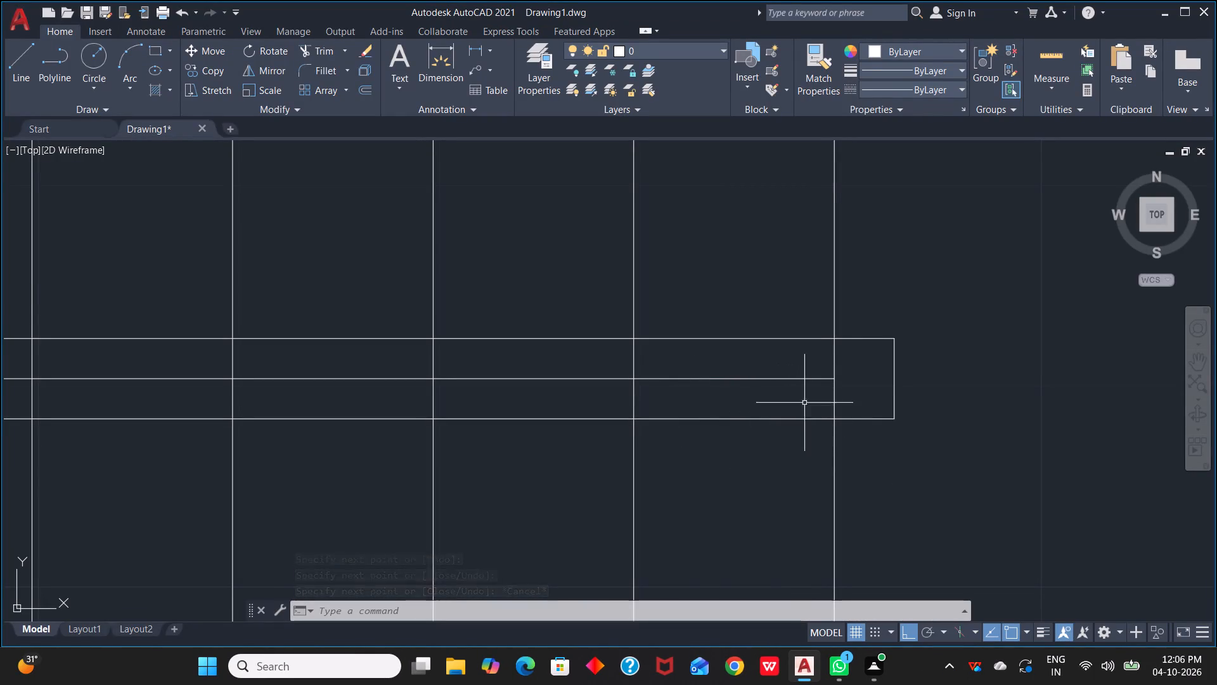
# Offset the stair's horizontal centre line 1" to both its north and south sides.
pyautogui.press('o')
pyautogui.press('space')
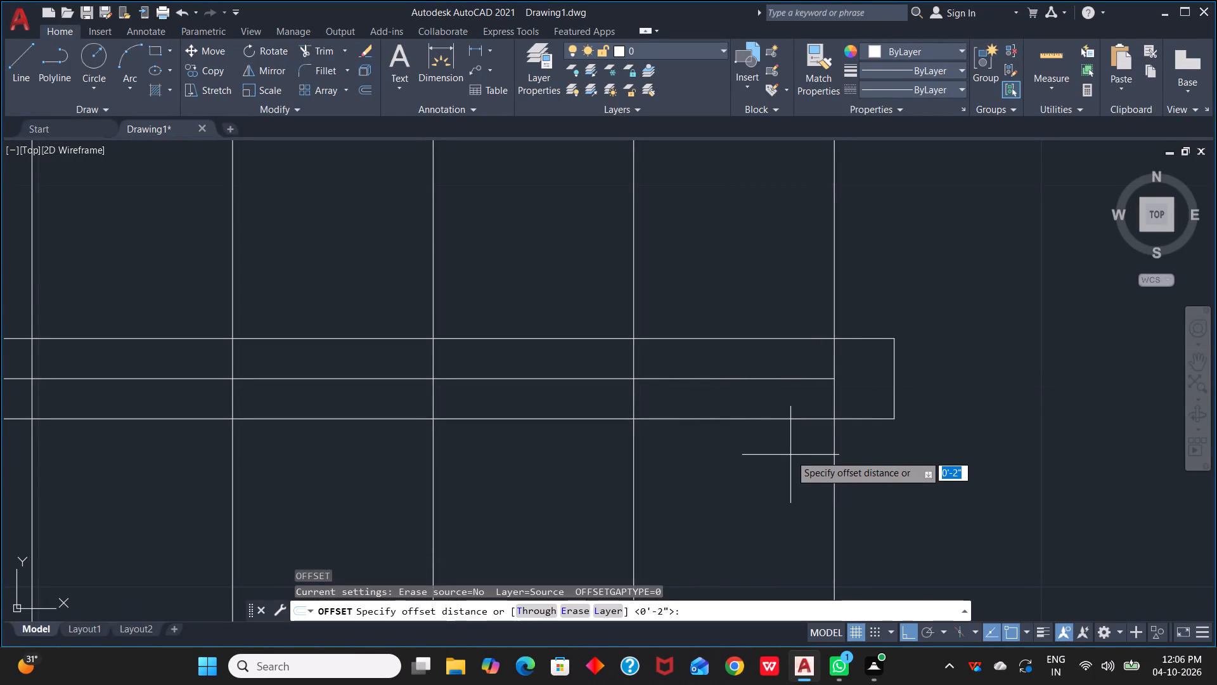
pyautogui.write('1"')
pyautogui.press('Return')
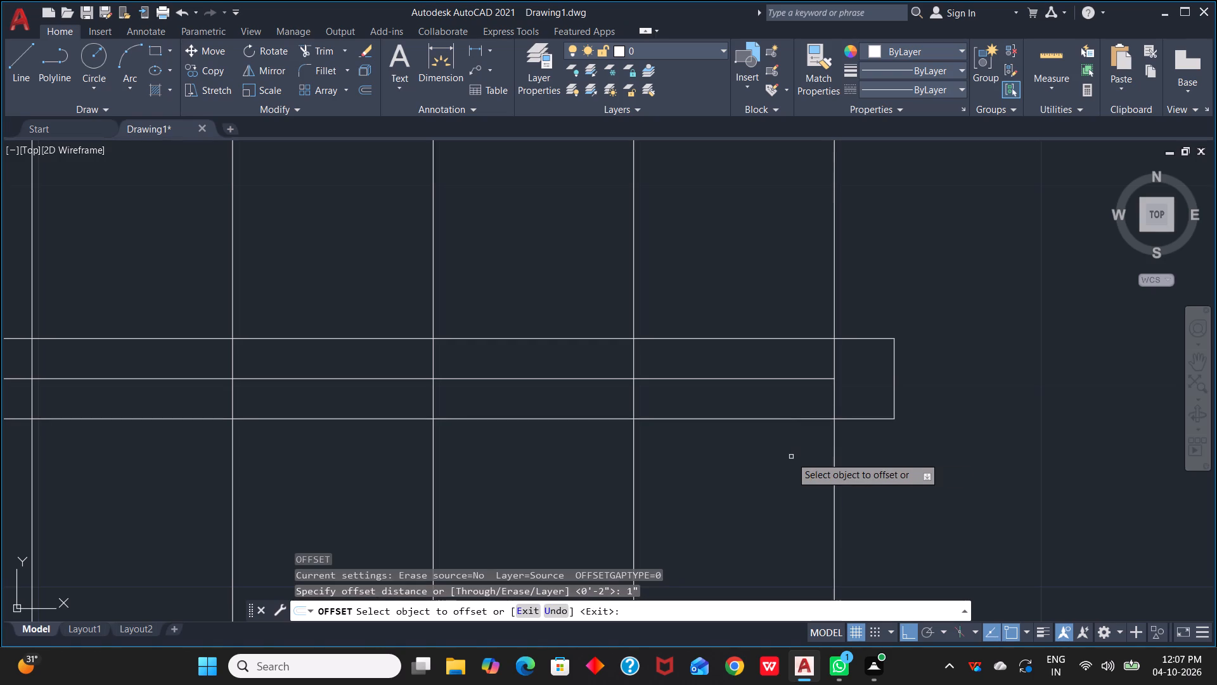
pyautogui.click(783, 377)
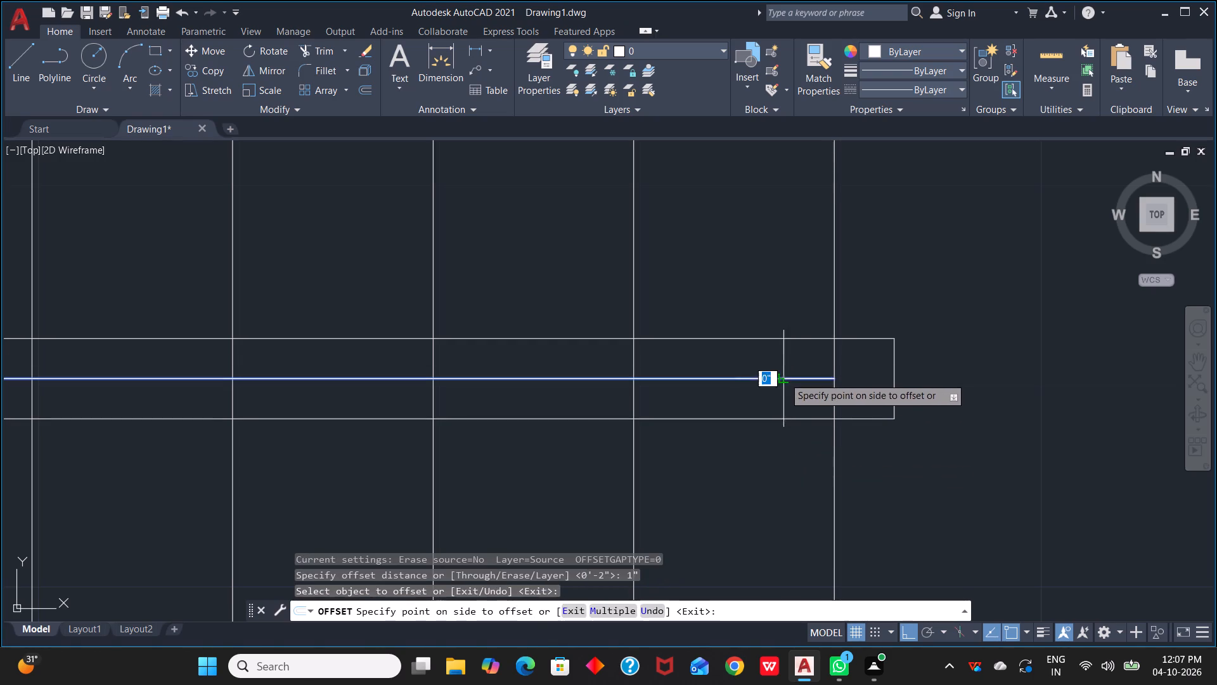
pyautogui.click(791, 364)
pyautogui.click(787, 380)
pyautogui.click(789, 402)
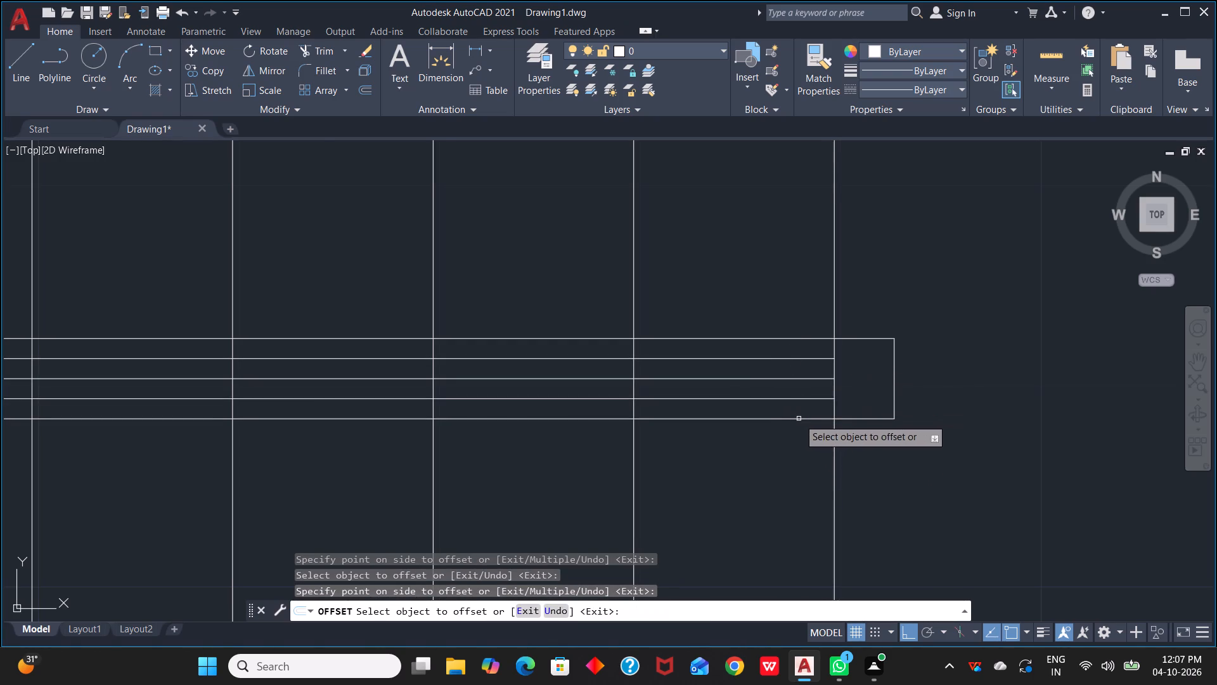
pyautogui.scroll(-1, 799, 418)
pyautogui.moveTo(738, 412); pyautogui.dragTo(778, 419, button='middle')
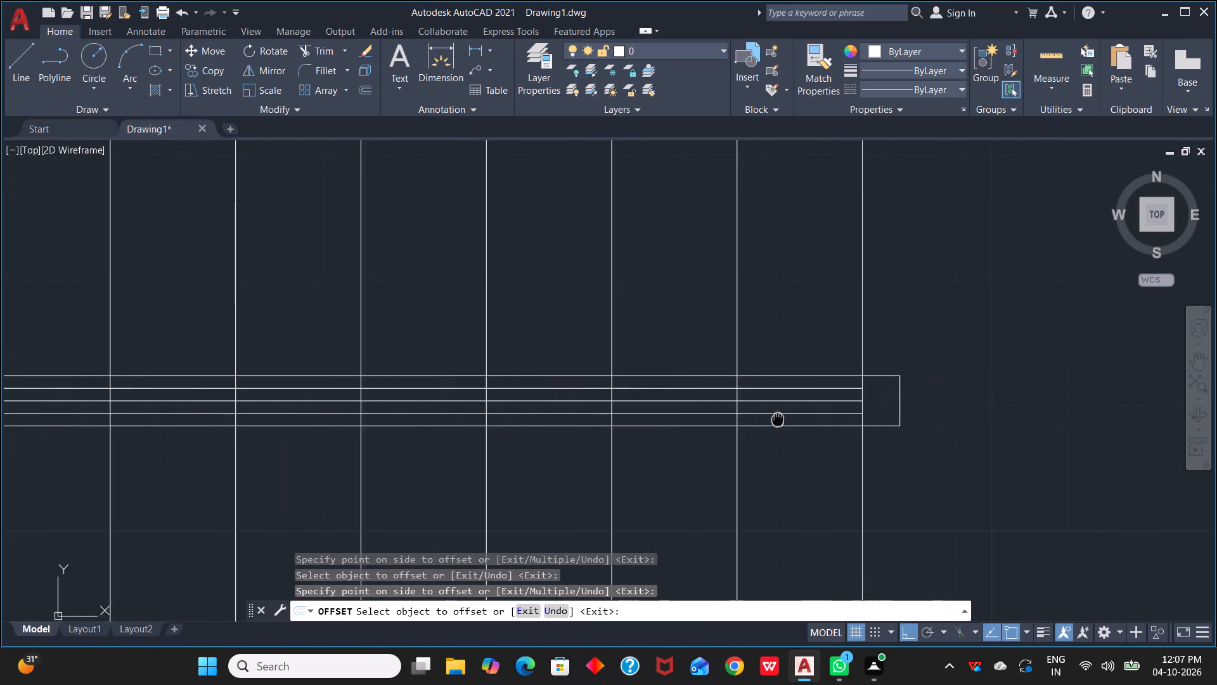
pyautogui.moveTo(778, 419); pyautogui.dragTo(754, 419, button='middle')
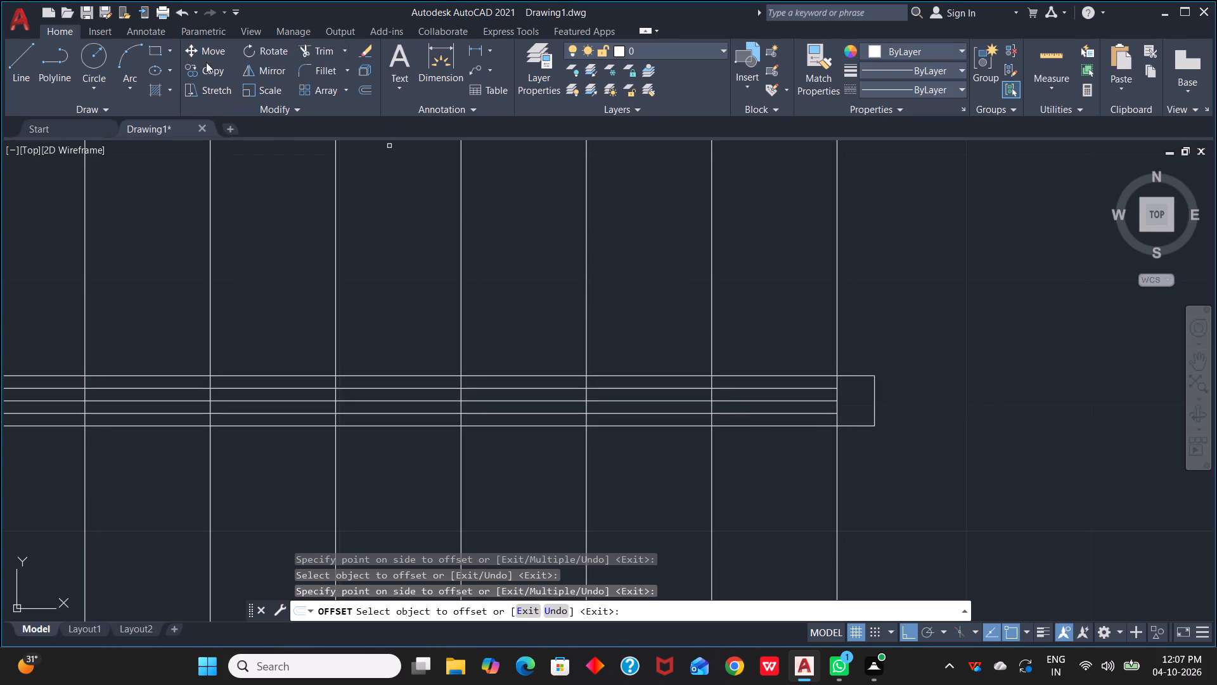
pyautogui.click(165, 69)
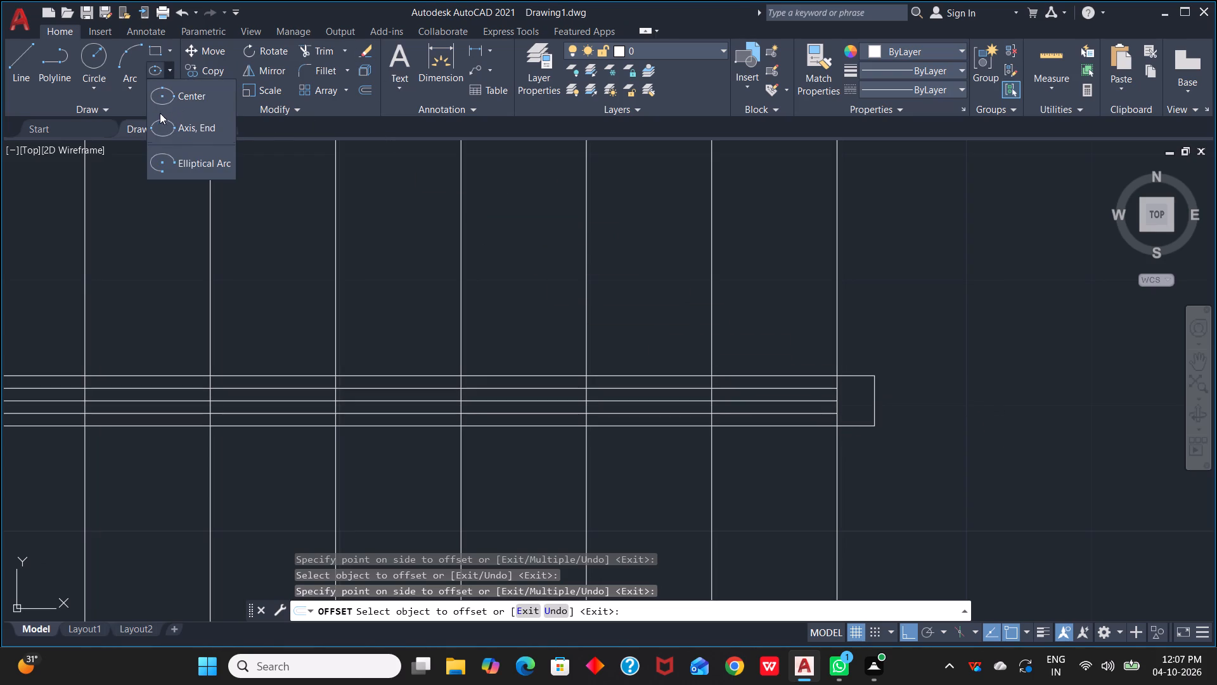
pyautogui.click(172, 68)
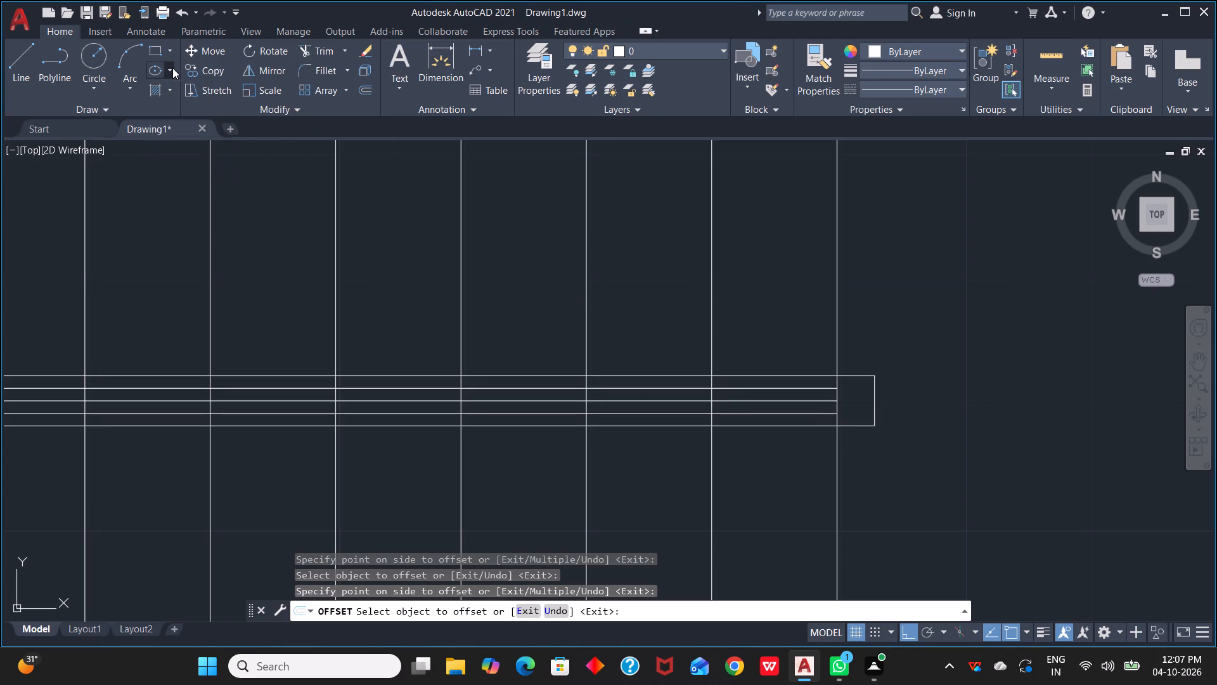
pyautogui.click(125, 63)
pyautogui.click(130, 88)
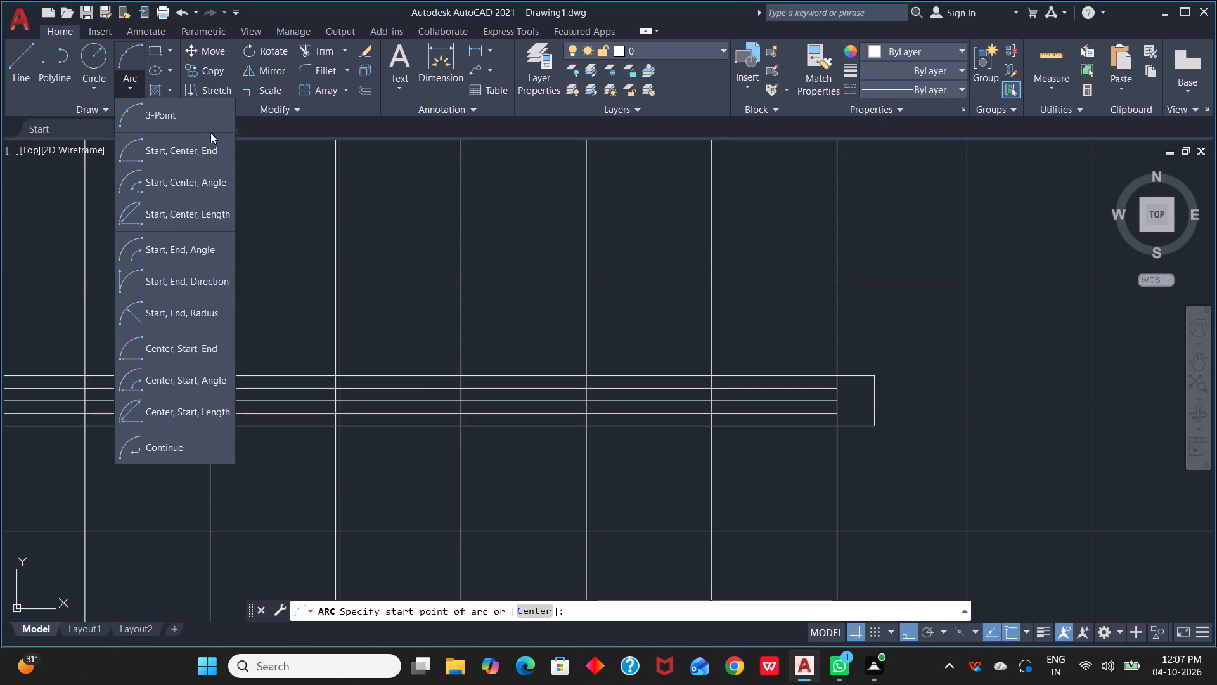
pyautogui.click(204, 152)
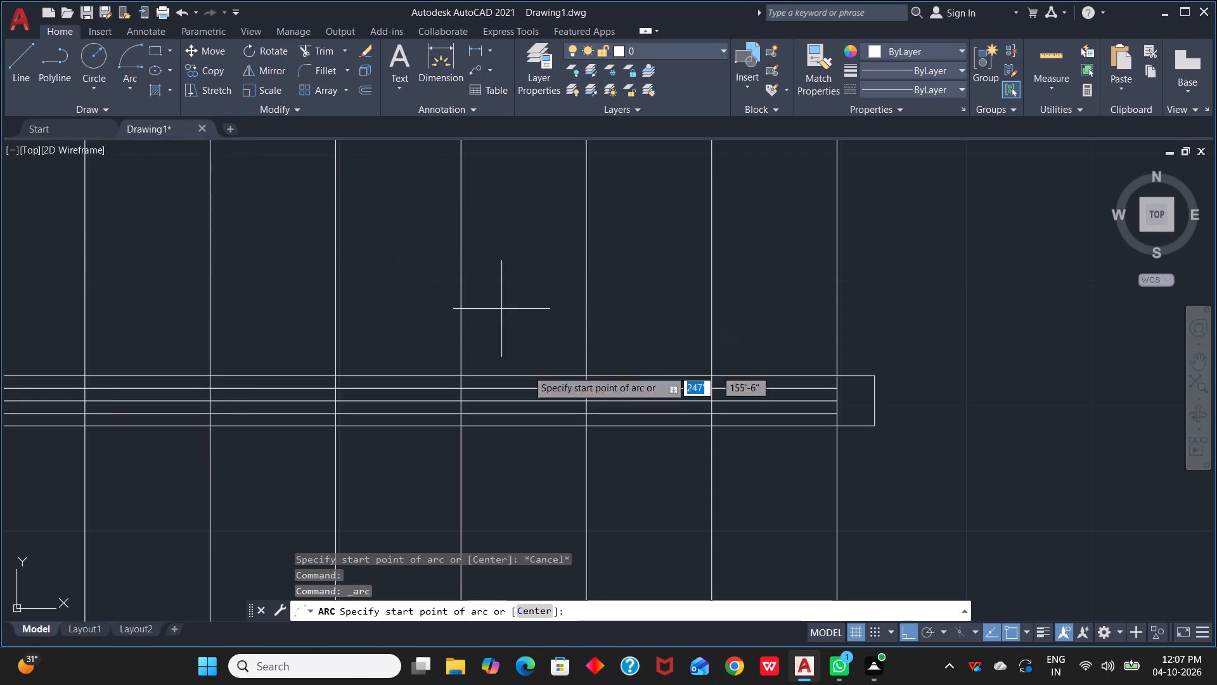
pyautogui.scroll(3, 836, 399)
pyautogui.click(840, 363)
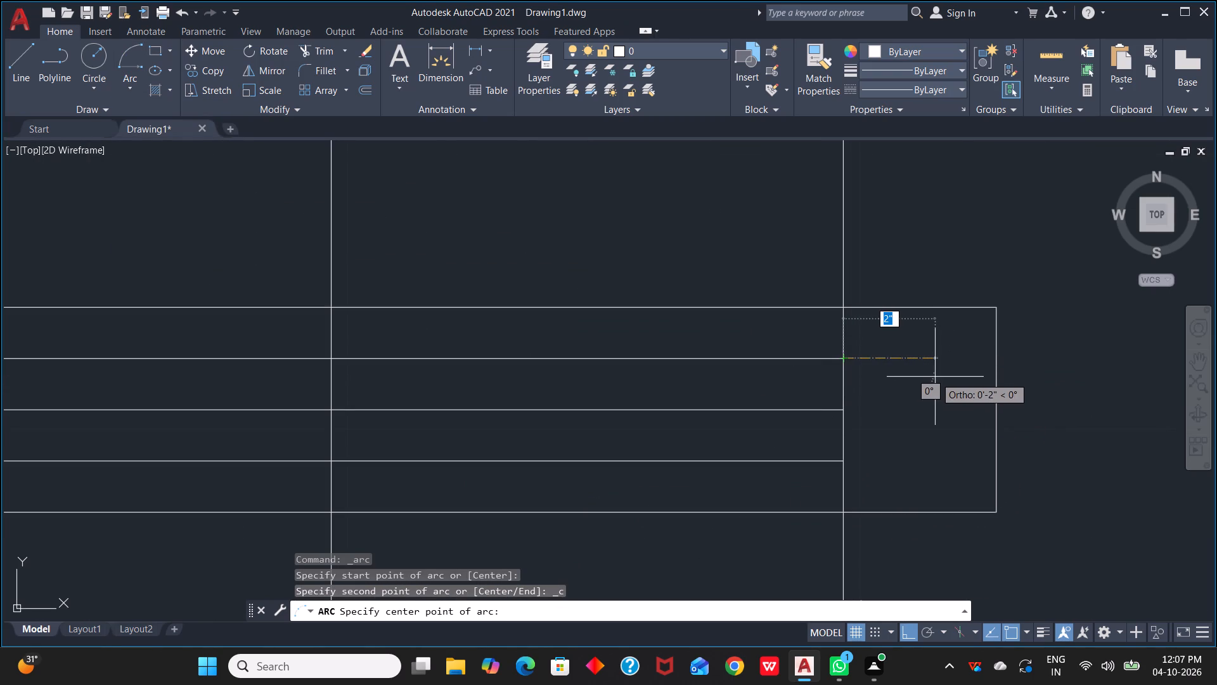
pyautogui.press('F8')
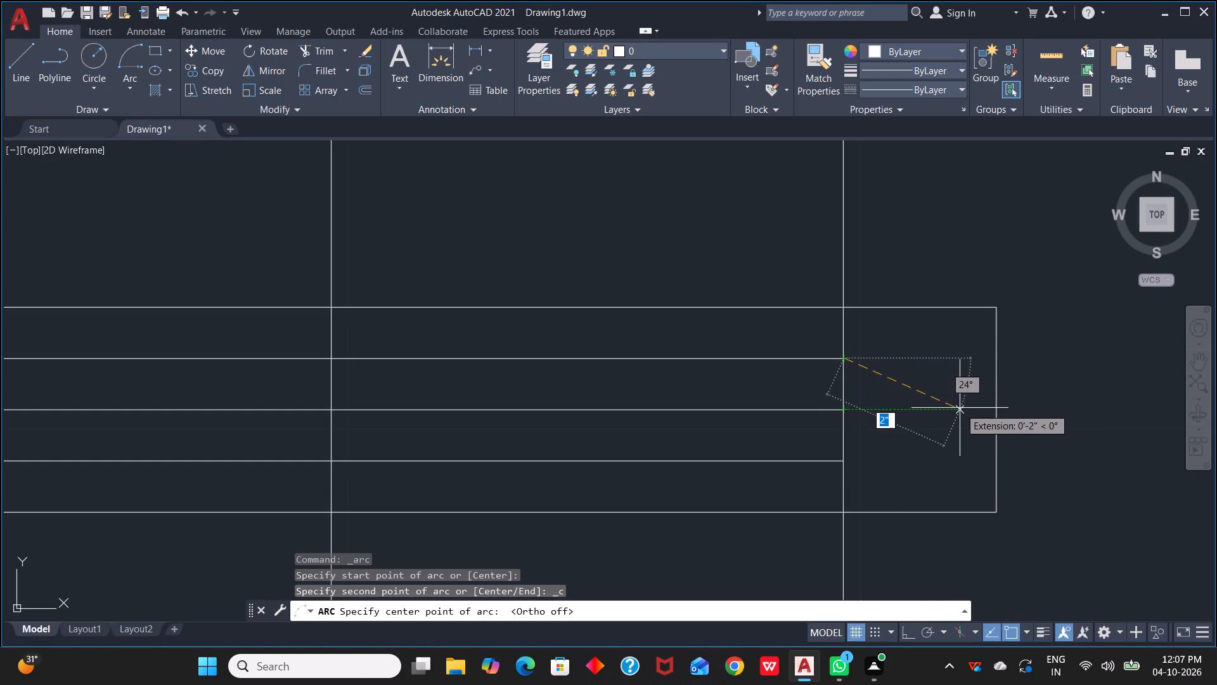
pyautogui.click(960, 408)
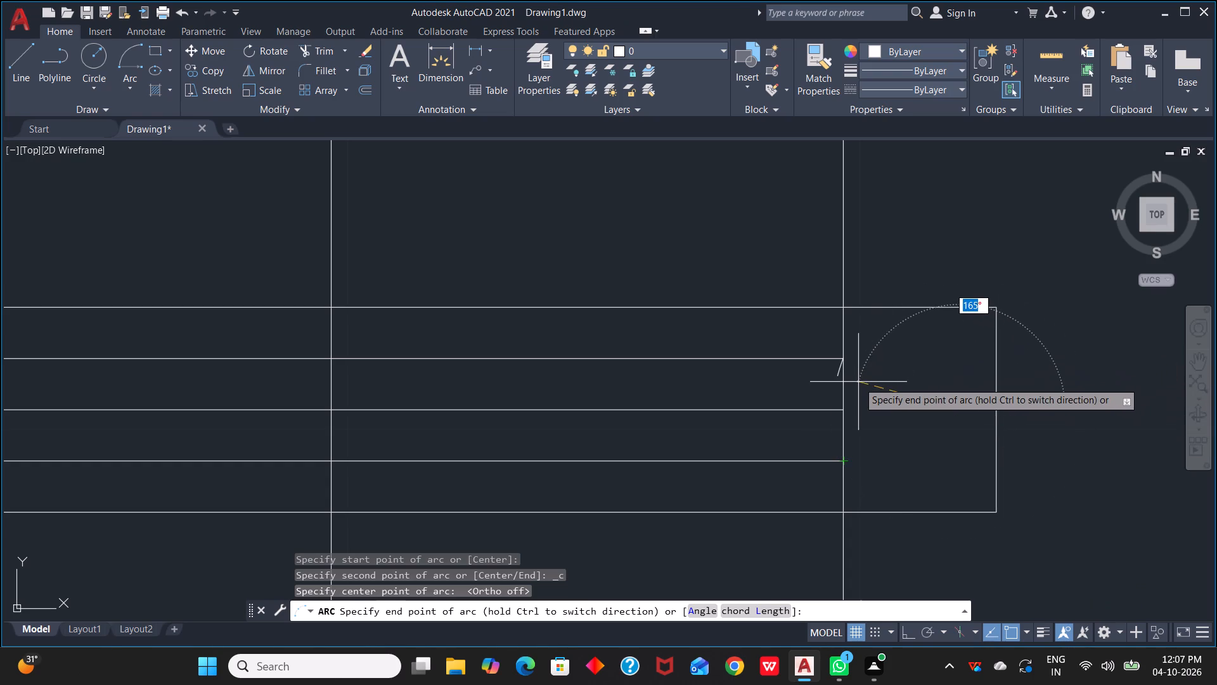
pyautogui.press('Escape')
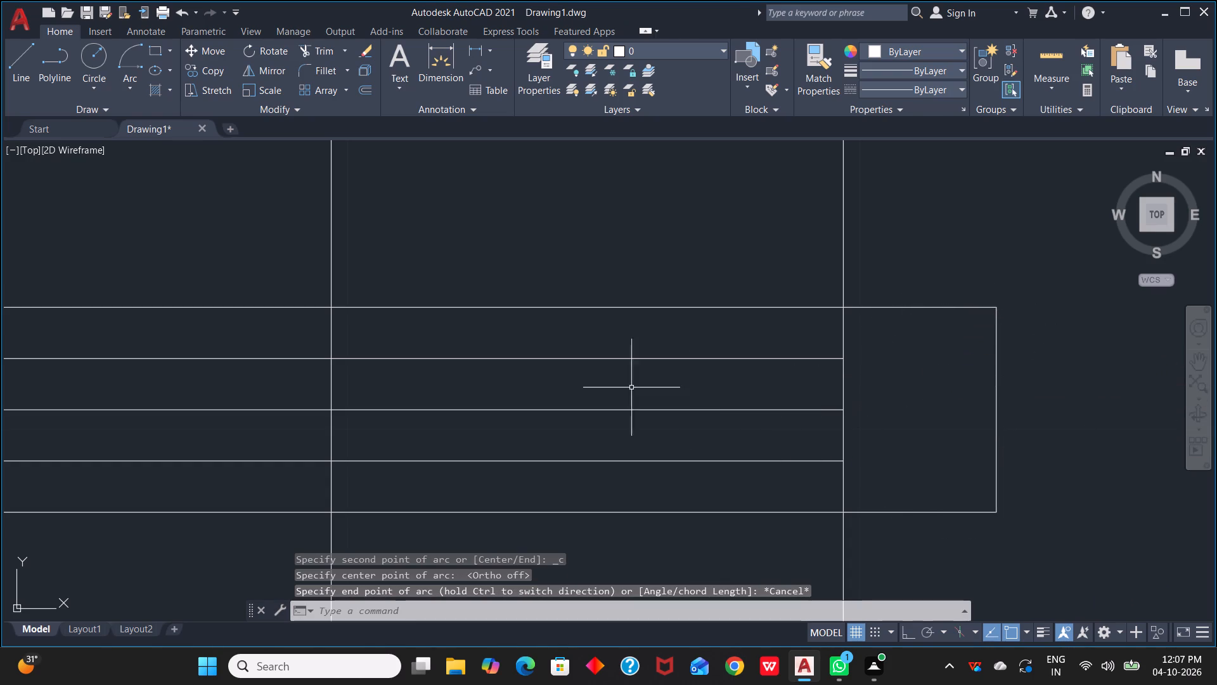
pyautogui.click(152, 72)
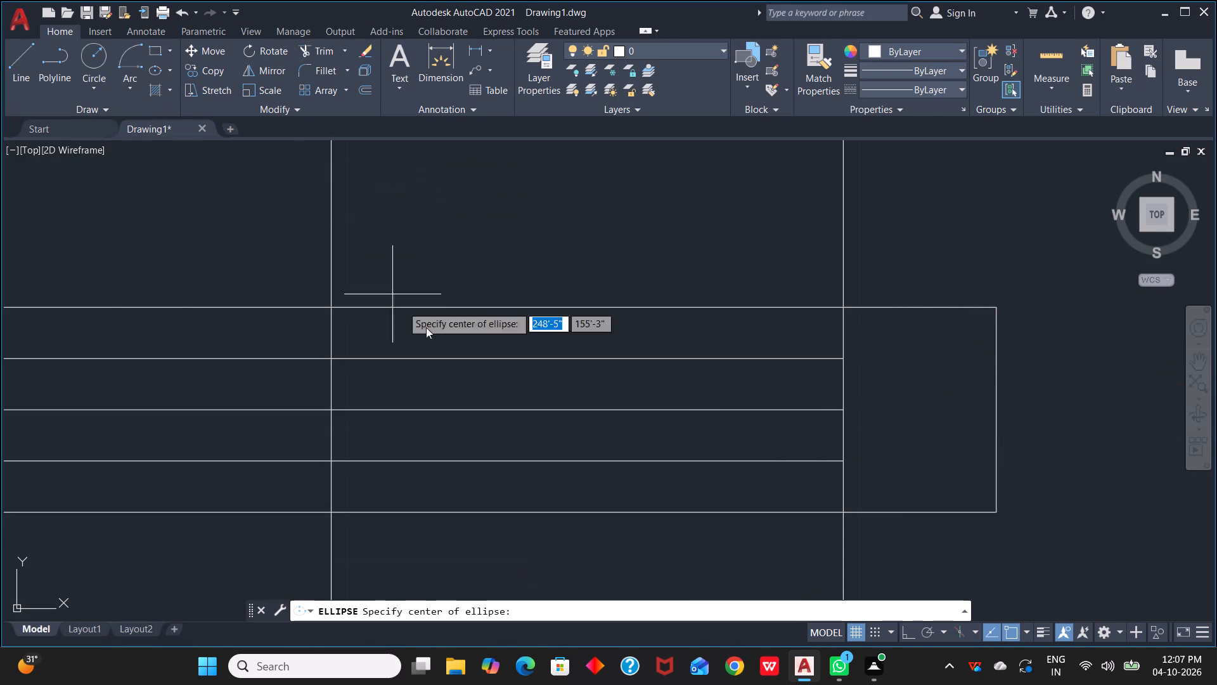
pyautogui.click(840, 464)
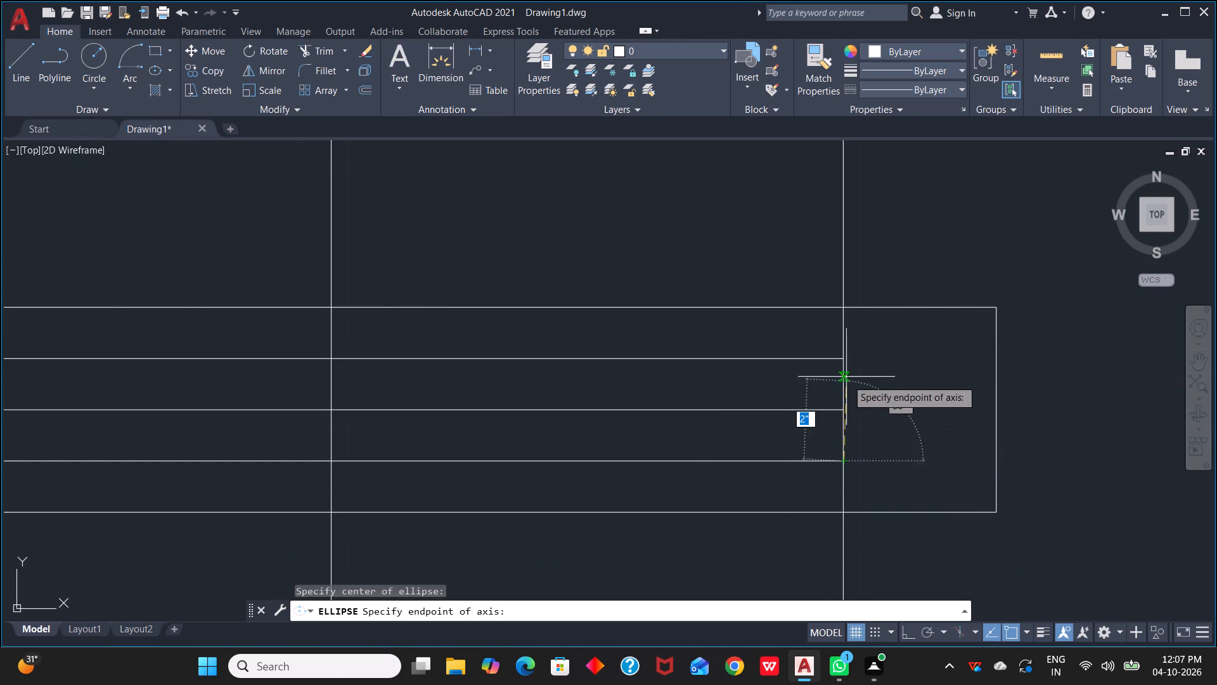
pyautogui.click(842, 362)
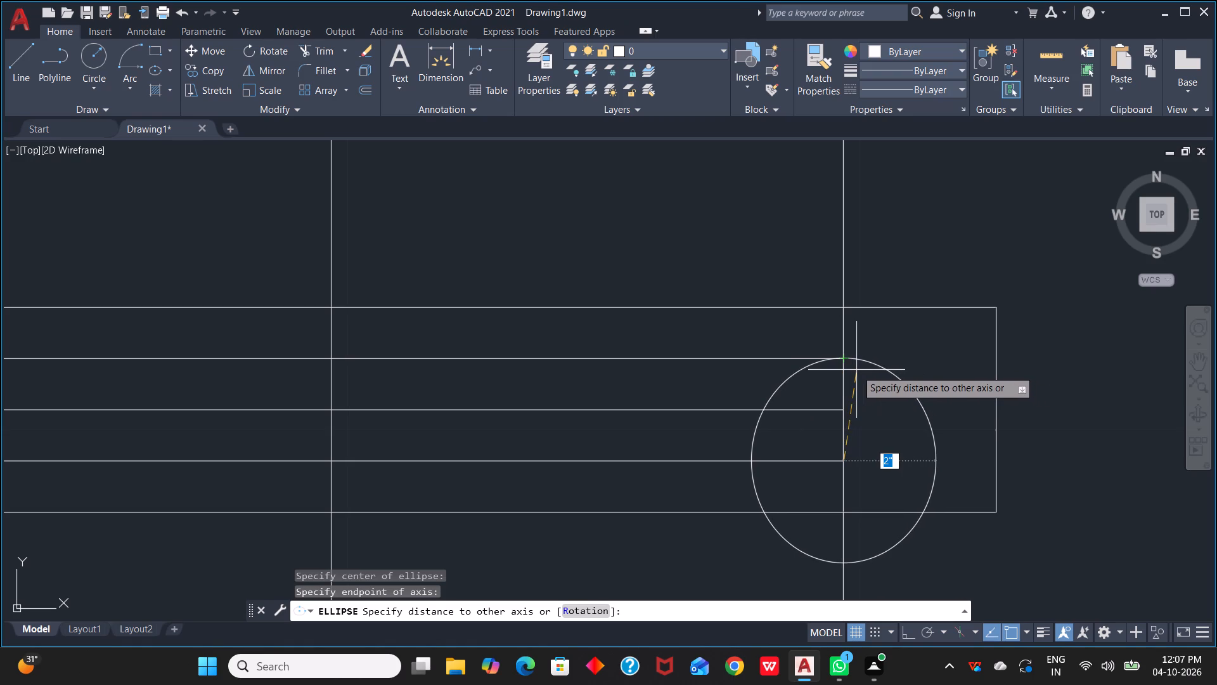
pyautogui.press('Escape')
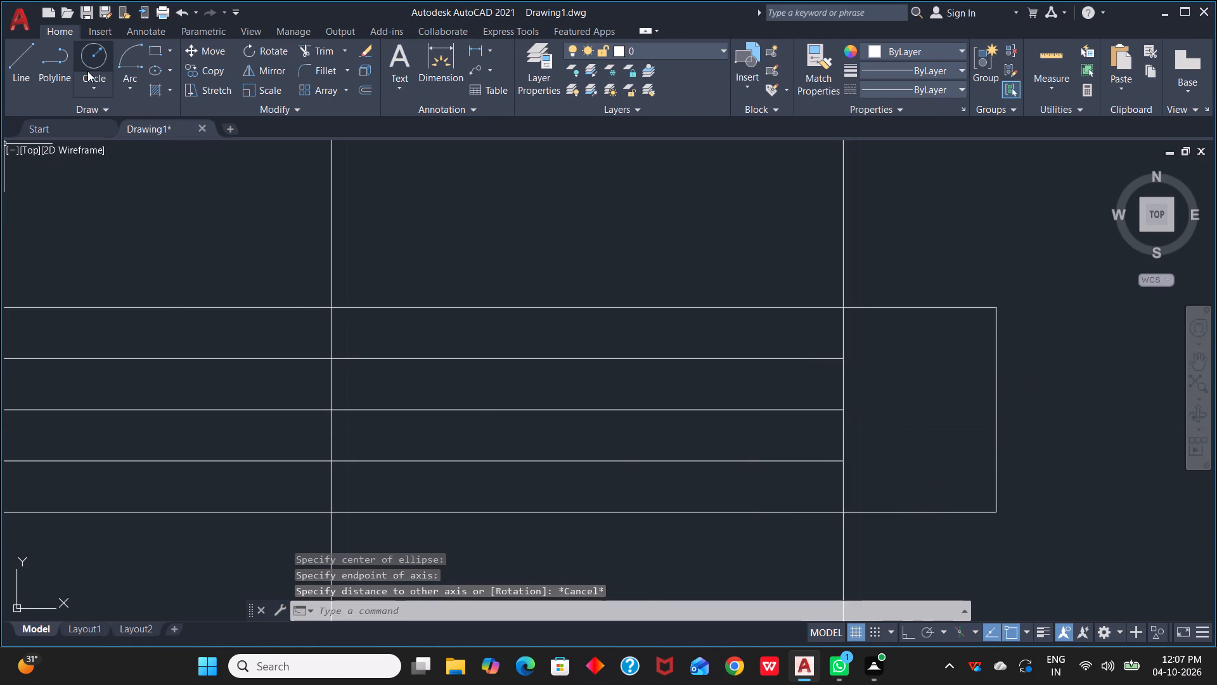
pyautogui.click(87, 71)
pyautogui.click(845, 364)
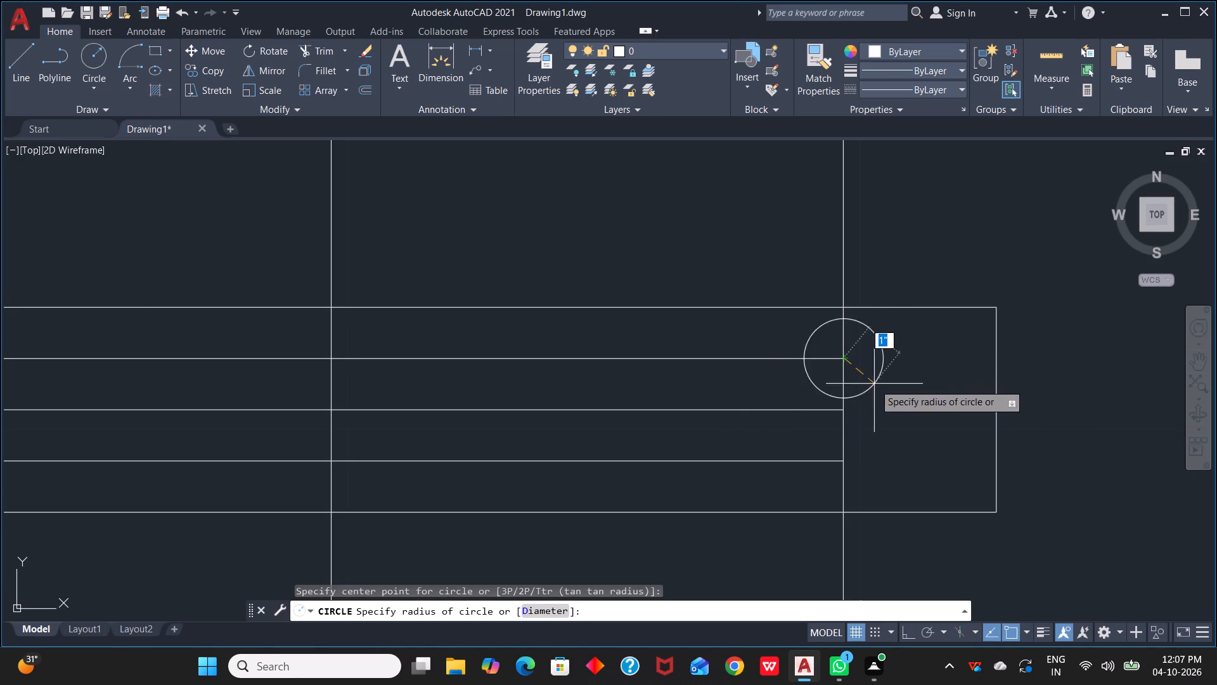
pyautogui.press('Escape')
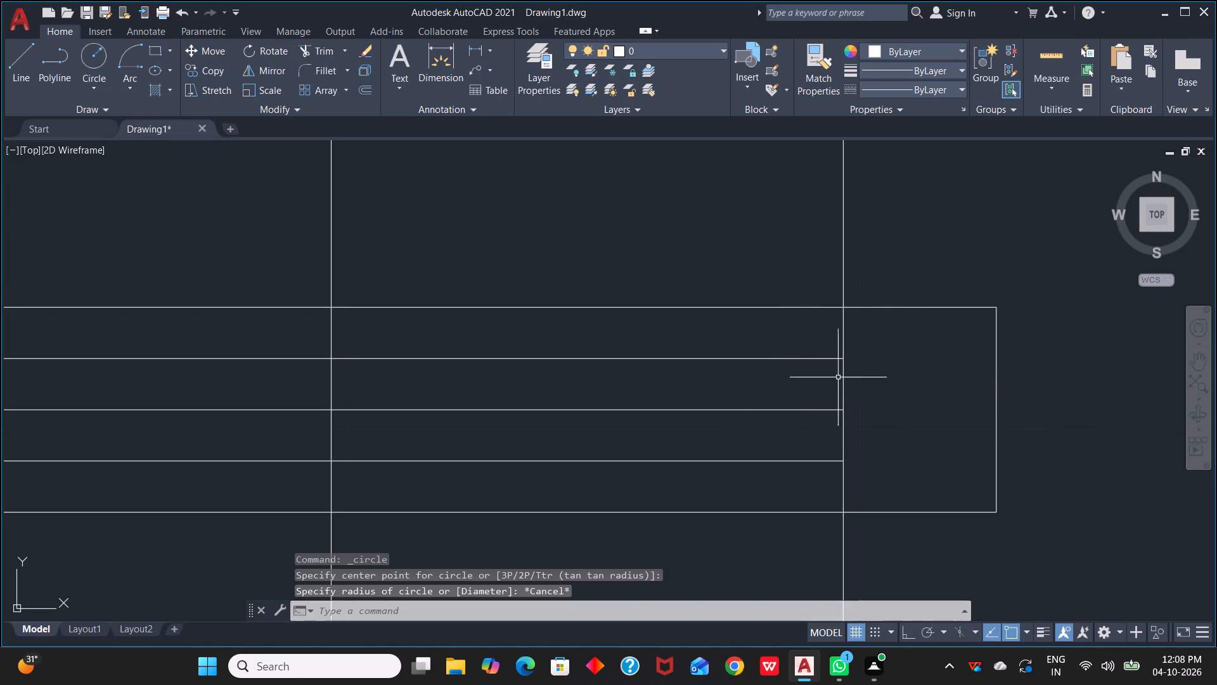
# Draw a circle of about 1" radius centred on the east end of the stair divider's centre line.
pyautogui.click(89, 58)
pyautogui.click(840, 405)
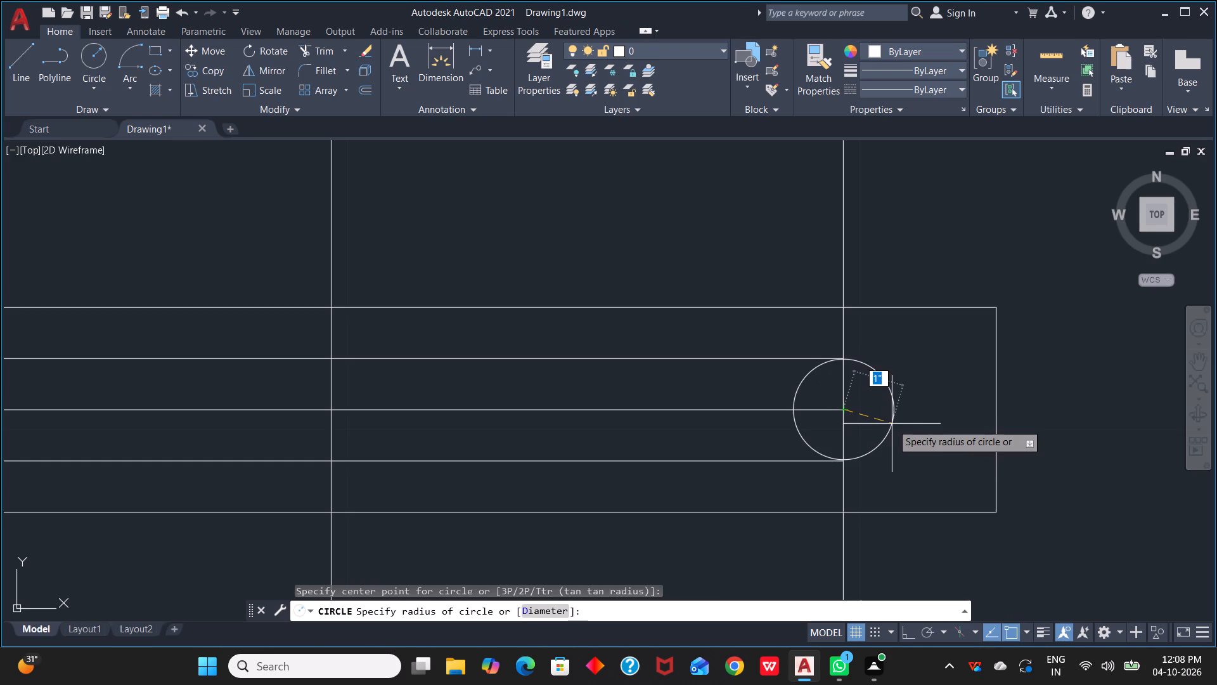
pyautogui.click(892, 424)
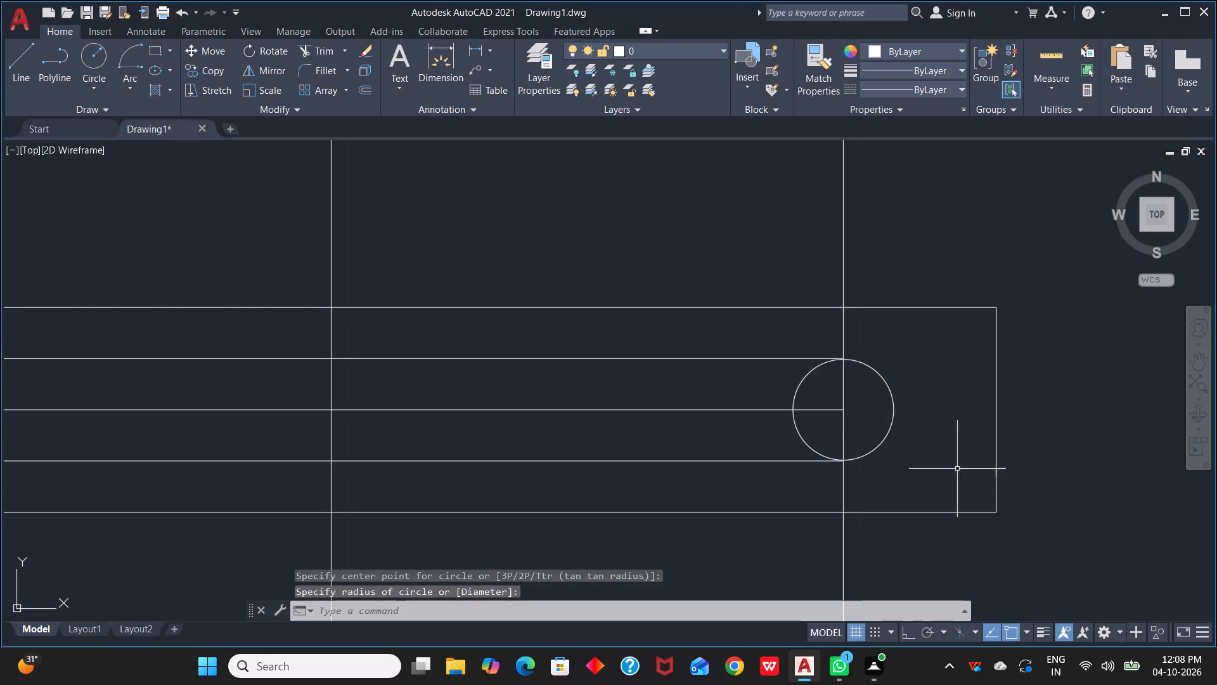
pyautogui.press('Escape')
# Trim the circle's west half and the easternmost tread line inside it, leaving a rounded end between the divider's inner lines.
pyautogui.press('t')
pyautogui.press('r')
pyautogui.press('space')
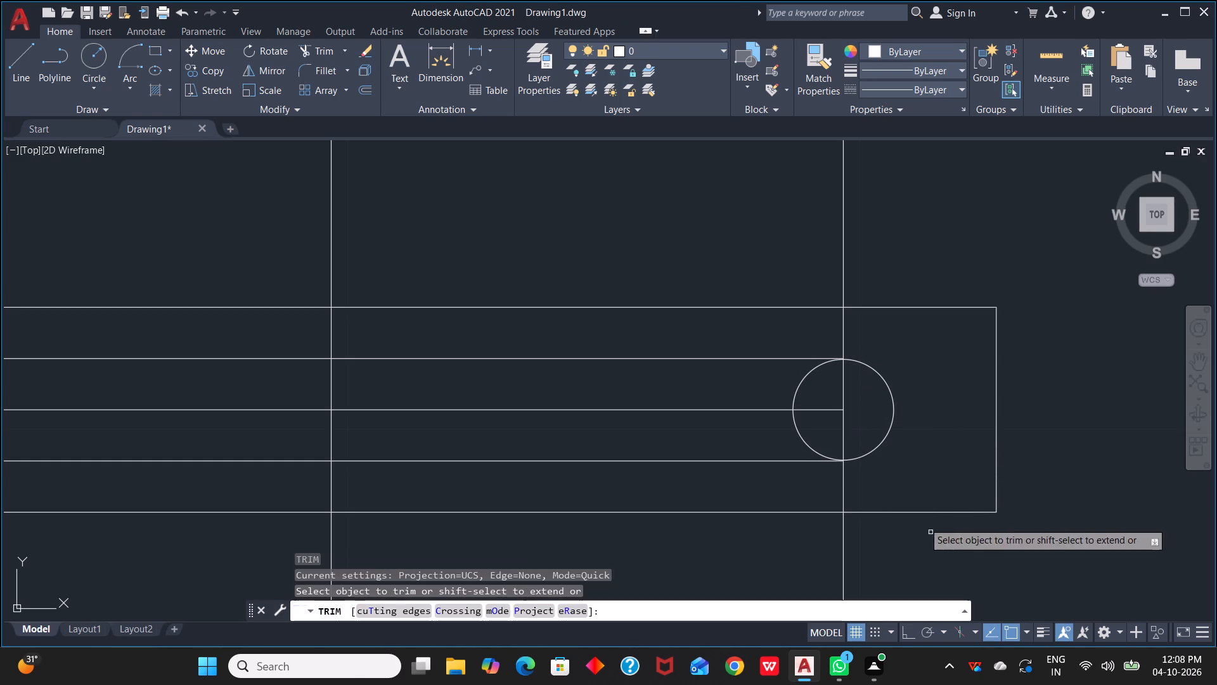
pyautogui.click(801, 384)
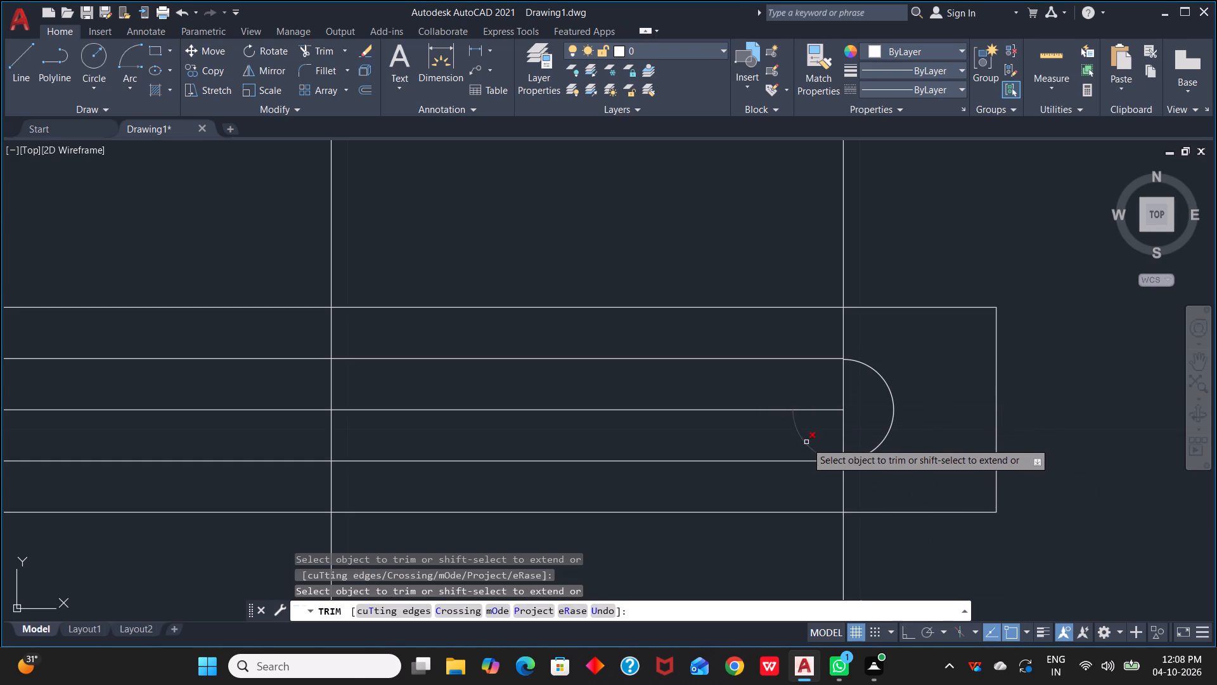
pyautogui.click(806, 442)
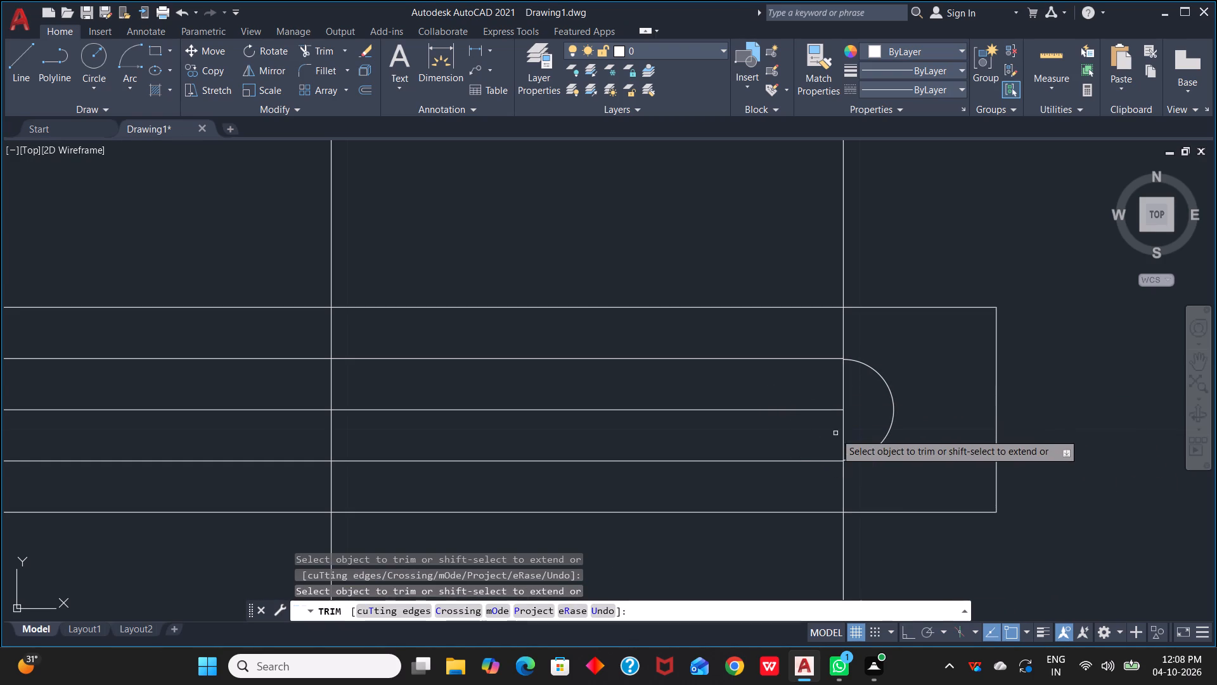
pyautogui.click(841, 435)
pyautogui.click(844, 386)
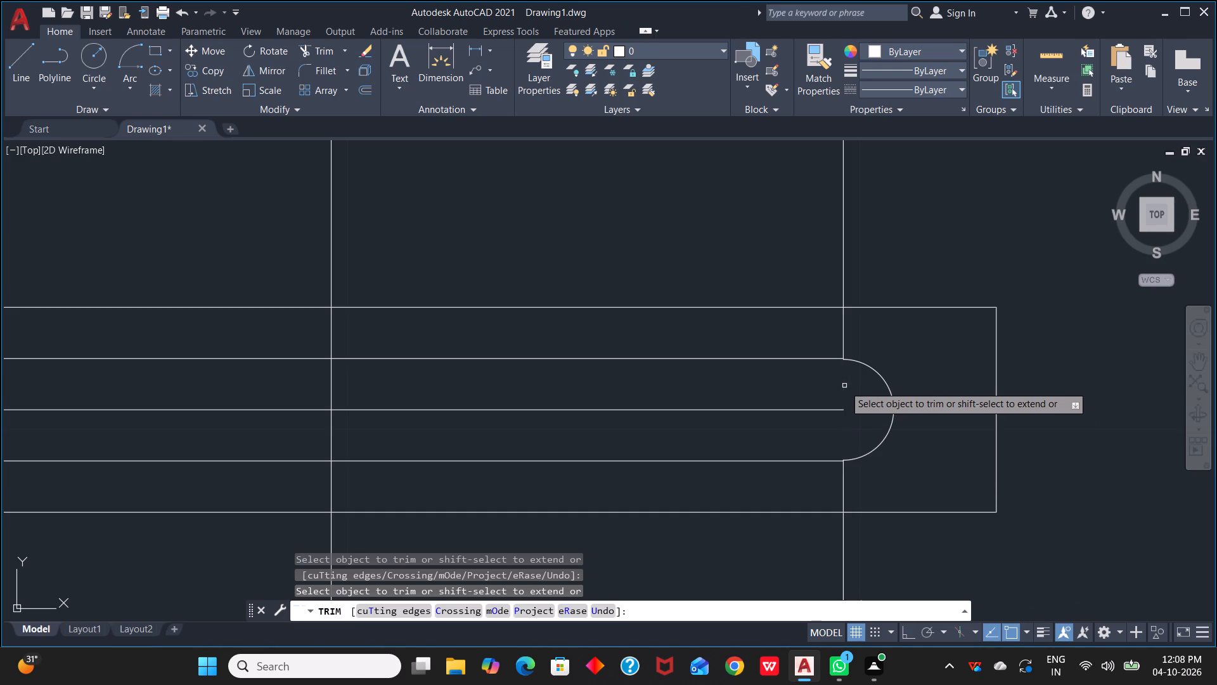
# Extend the divider's centre line east to the rounded end arc.
pyautogui.write('EX')
pyautogui.press('space')
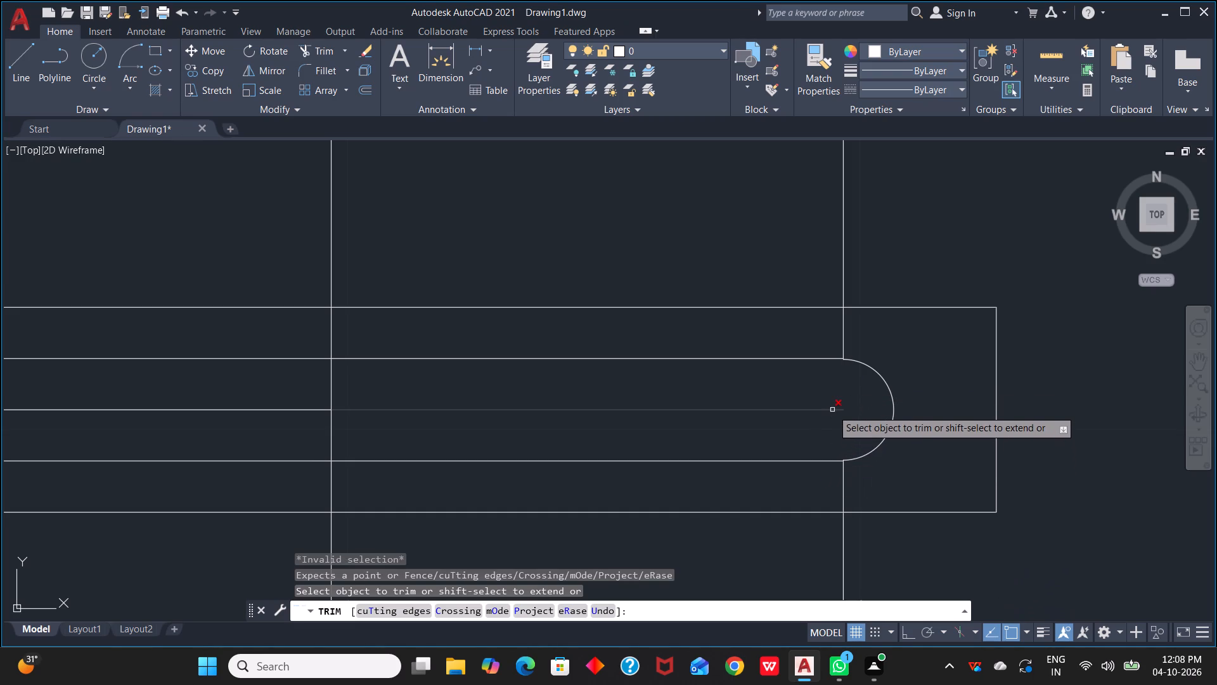
pyautogui.press('Escape')
pyautogui.press('Escape')
pyautogui.press('e')
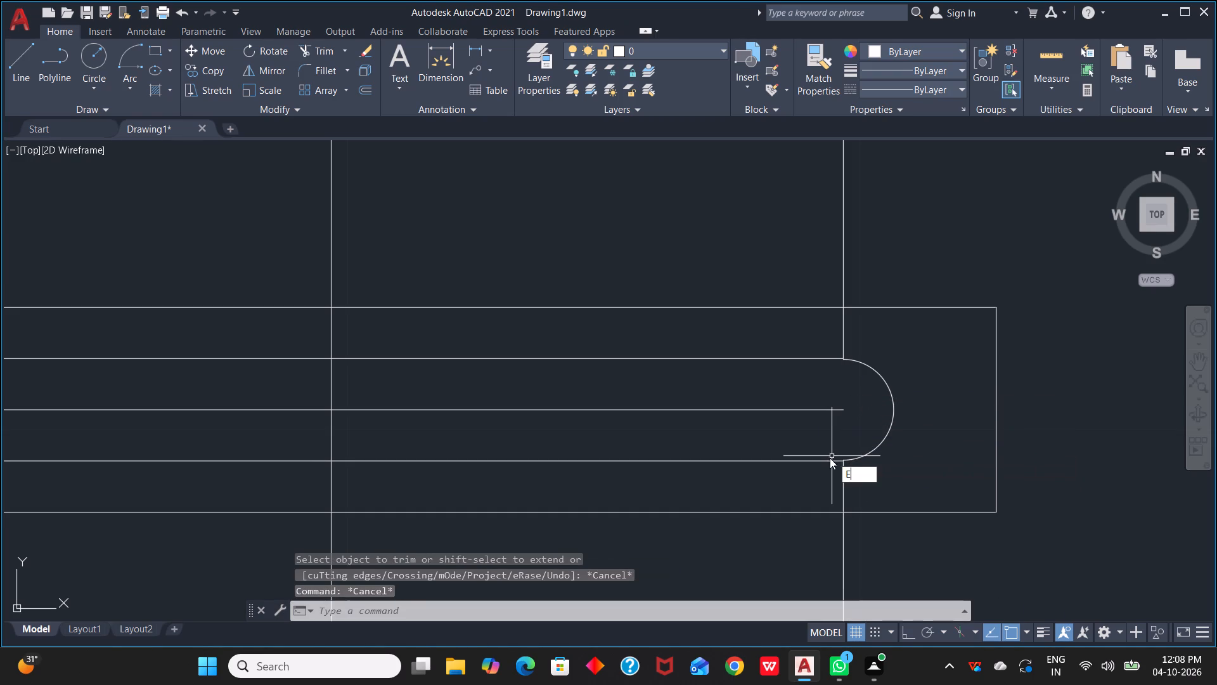
pyautogui.press('c')
pyautogui.press('space')
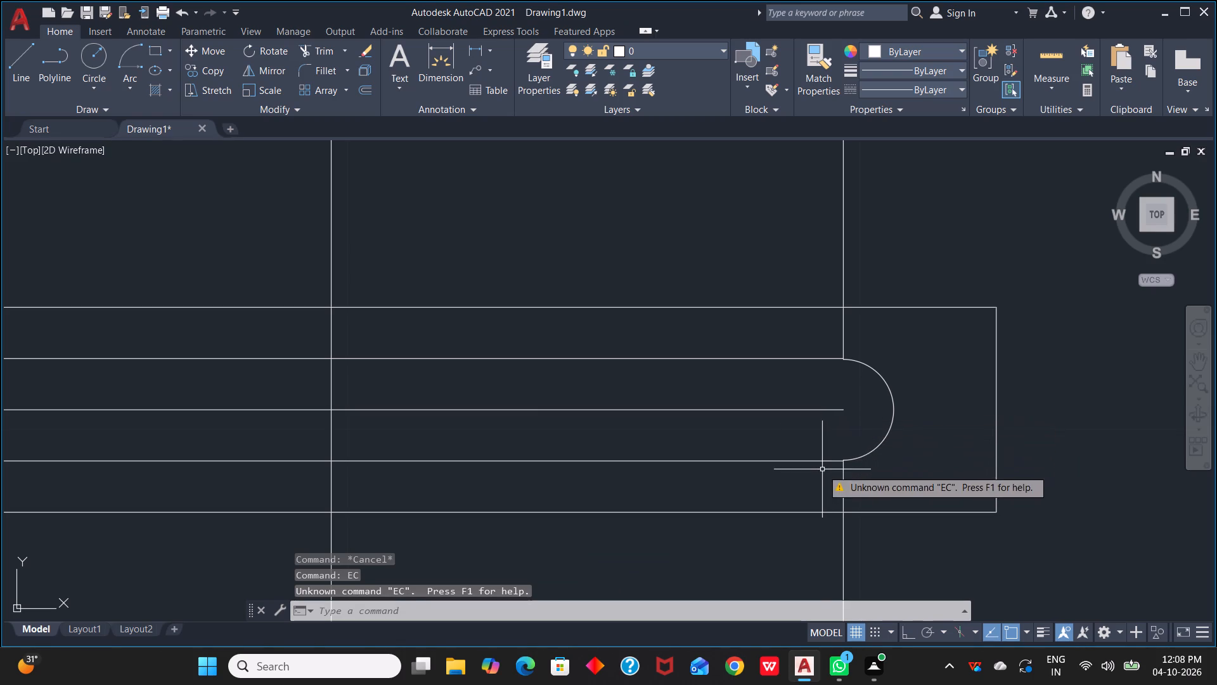
pyautogui.press('Escape')
pyautogui.press('Escape')
pyautogui.press('e')
pyautogui.press('x')
pyautogui.press('space')
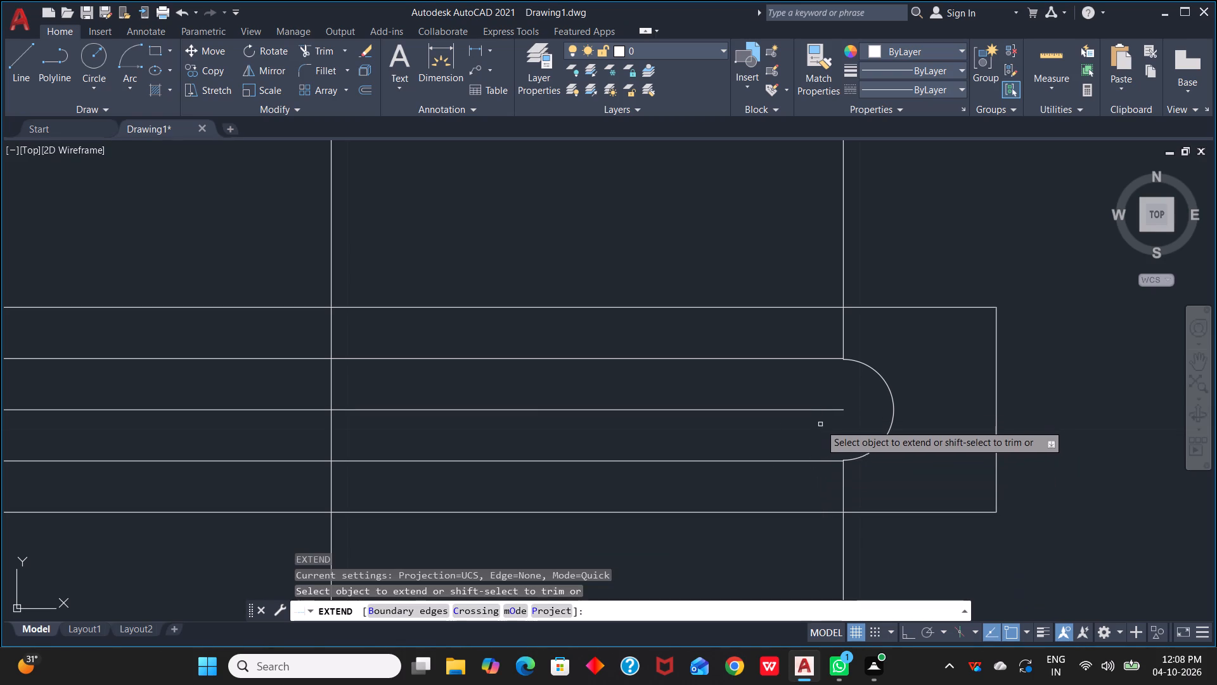
pyautogui.click(828, 408)
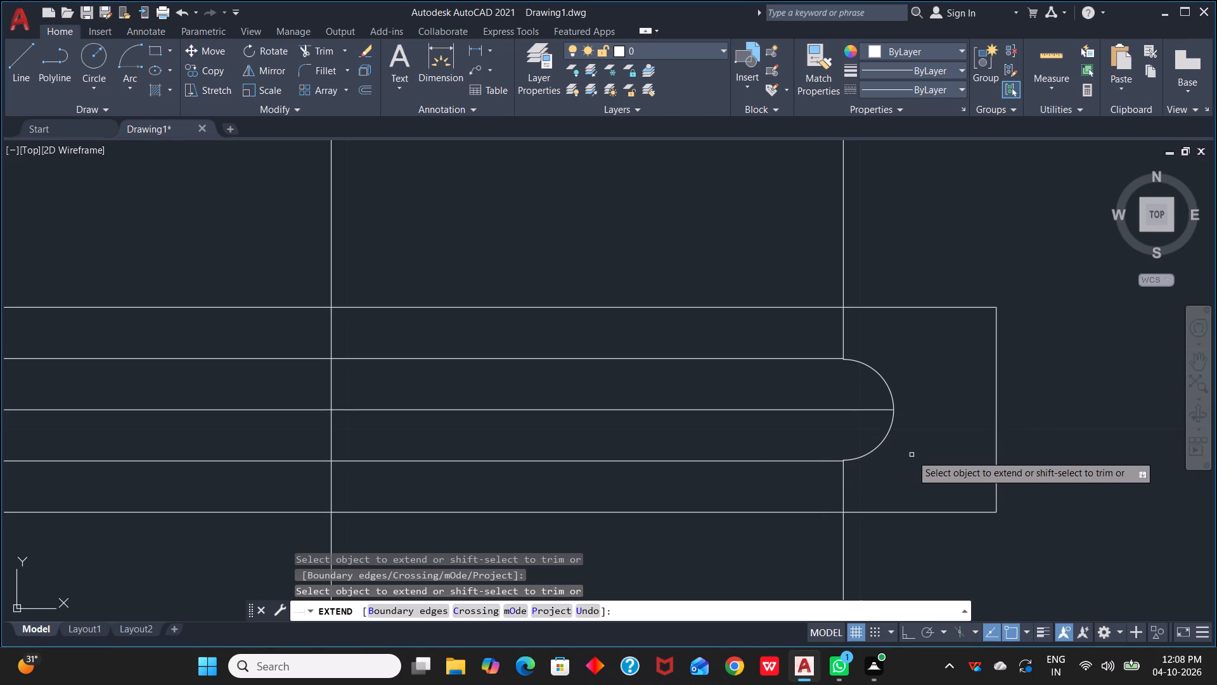
pyautogui.press('Escape')
# Draw a three-sided rectangular cap, 4" tall and about 3" deep, joining the divider's outer lines just west of the westernmost tread.
pyautogui.scroll(-4, 913, 441)
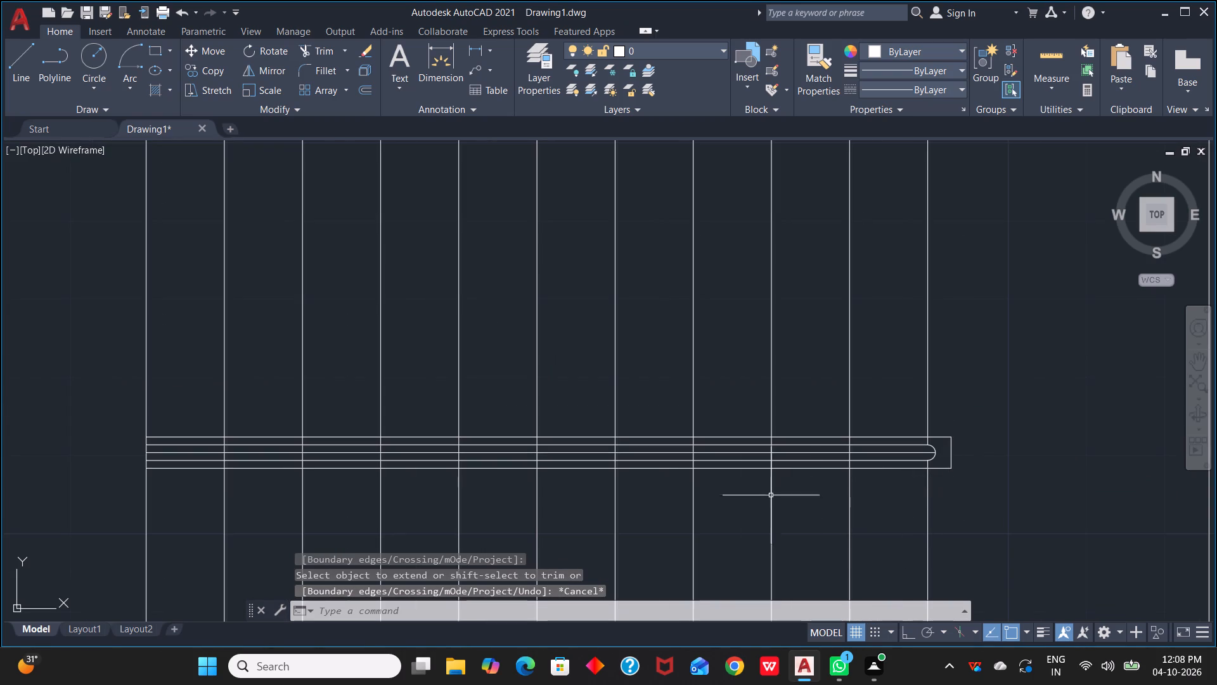
pyautogui.scroll(-1, 552, 535)
pyautogui.moveTo(552, 535); pyautogui.dragTo(943, 464, button='middle')
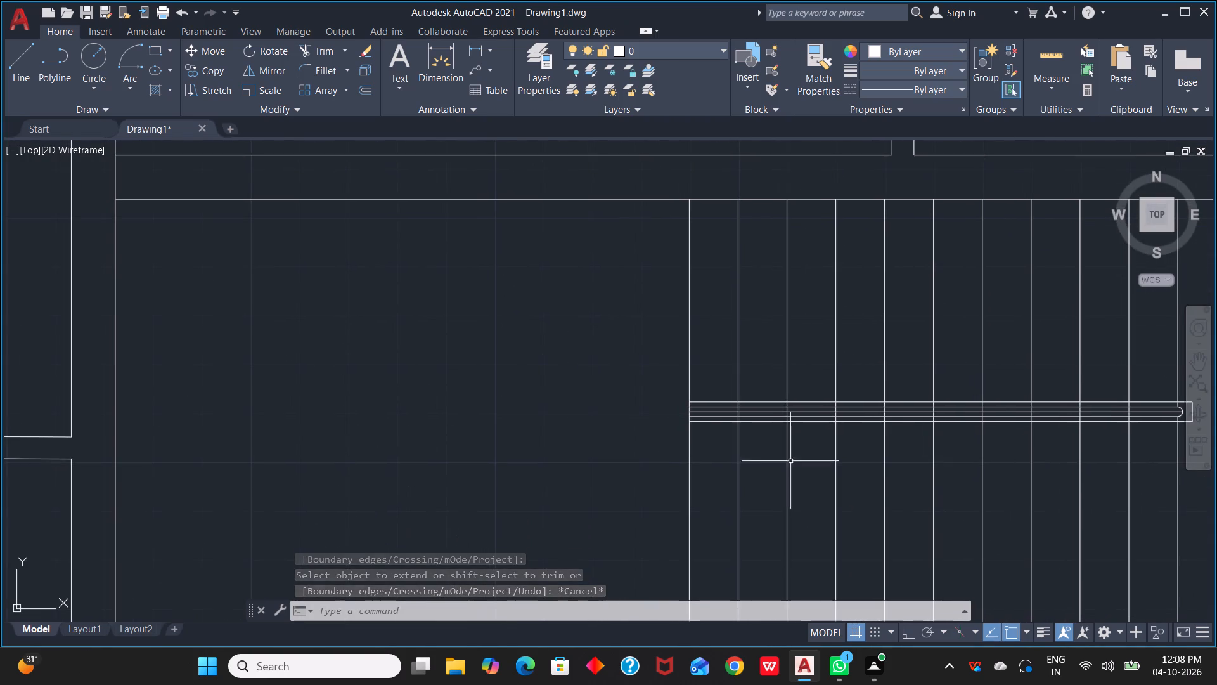
pyautogui.scroll(2, 690, 445)
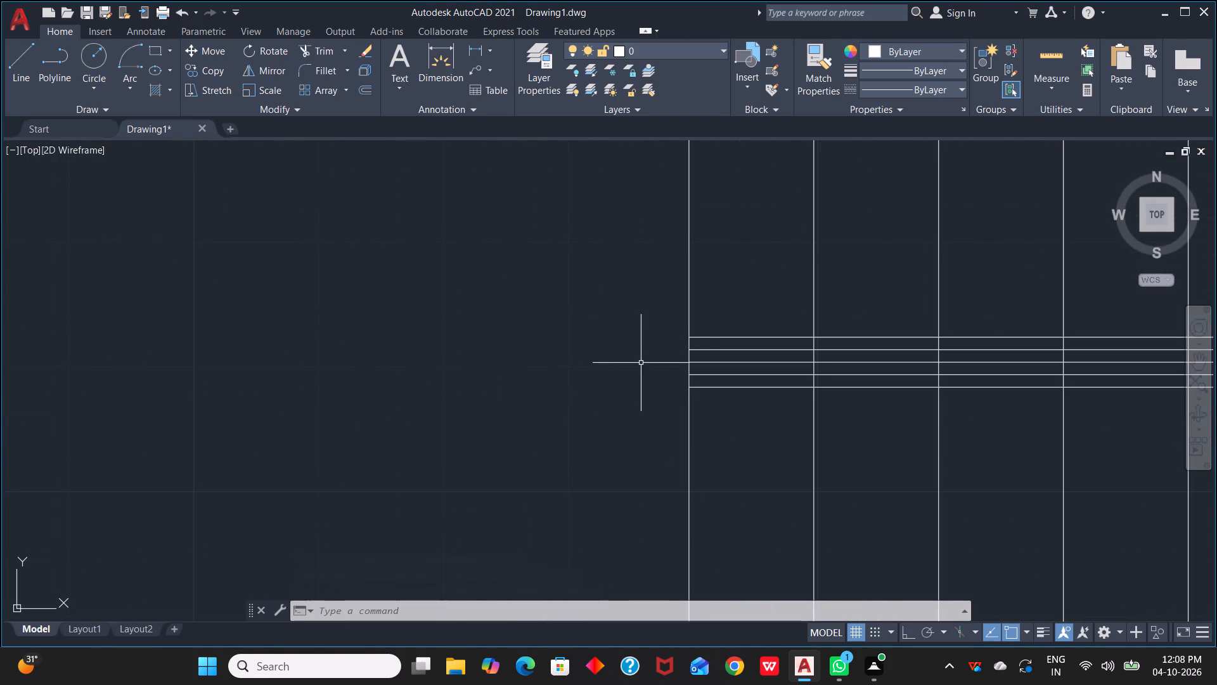
pyautogui.press('Escape')
pyautogui.press('Escape')
pyautogui.press('l')
pyautogui.press('space')
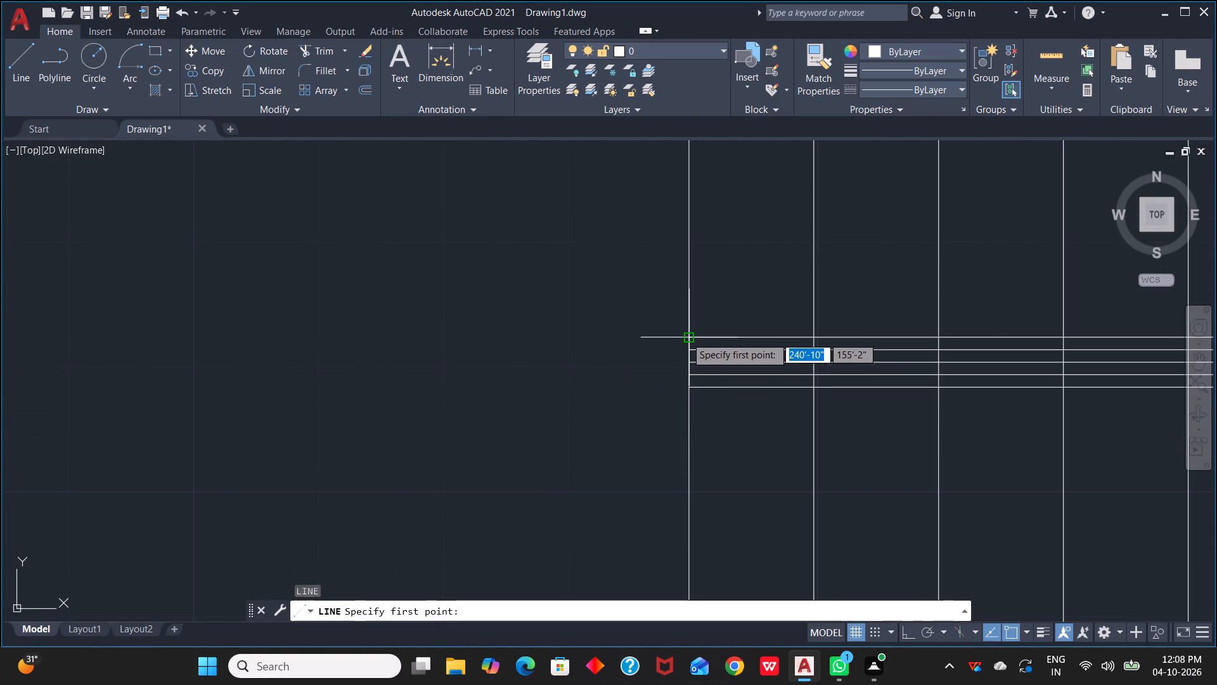
pyautogui.click(691, 334)
pyautogui.click(652, 334)
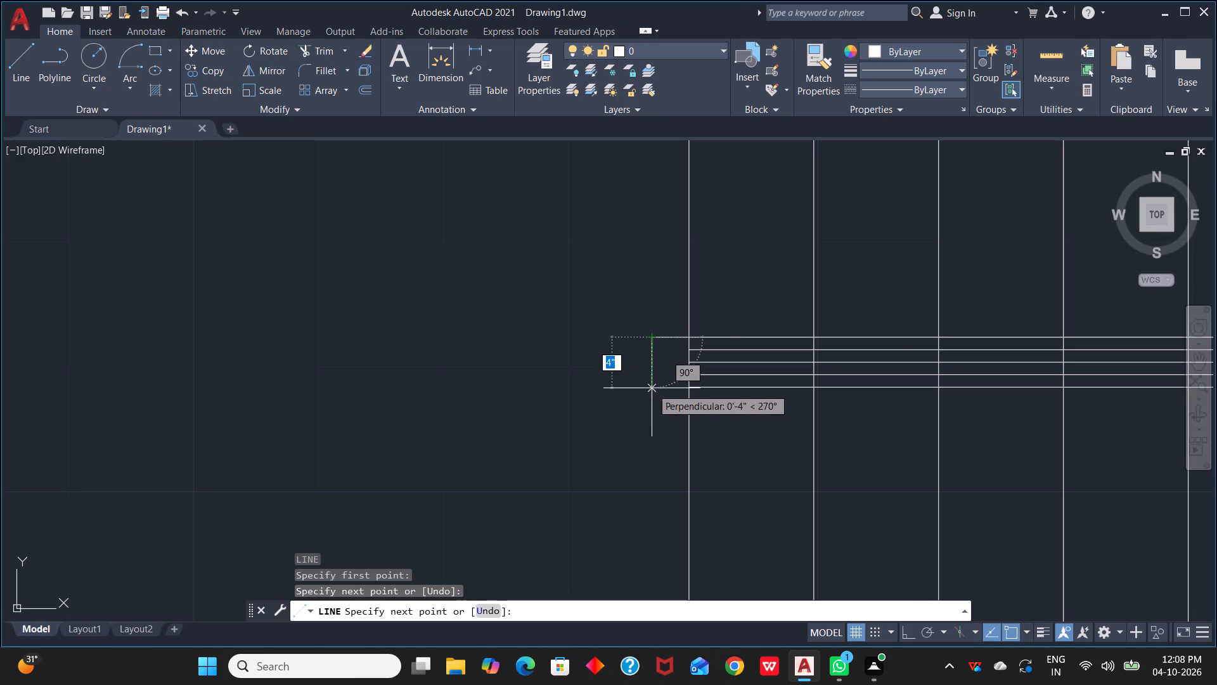
pyautogui.scroll(3, 652, 388)
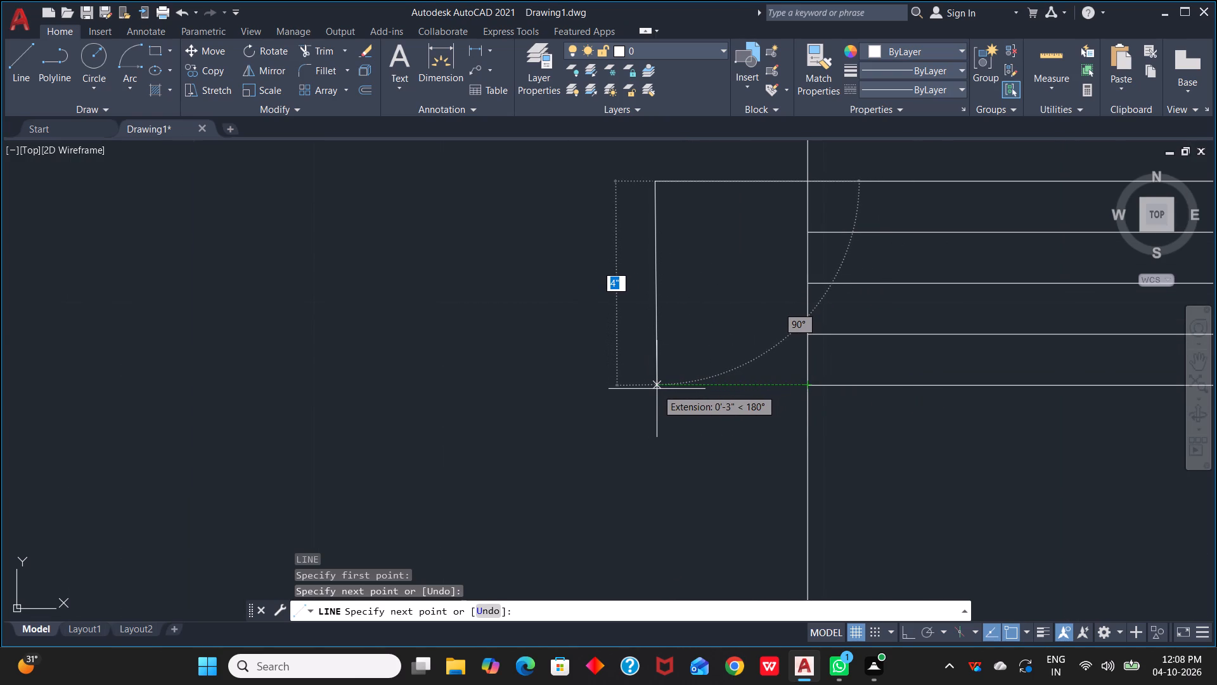
pyautogui.press('F8')
pyautogui.click(668, 389)
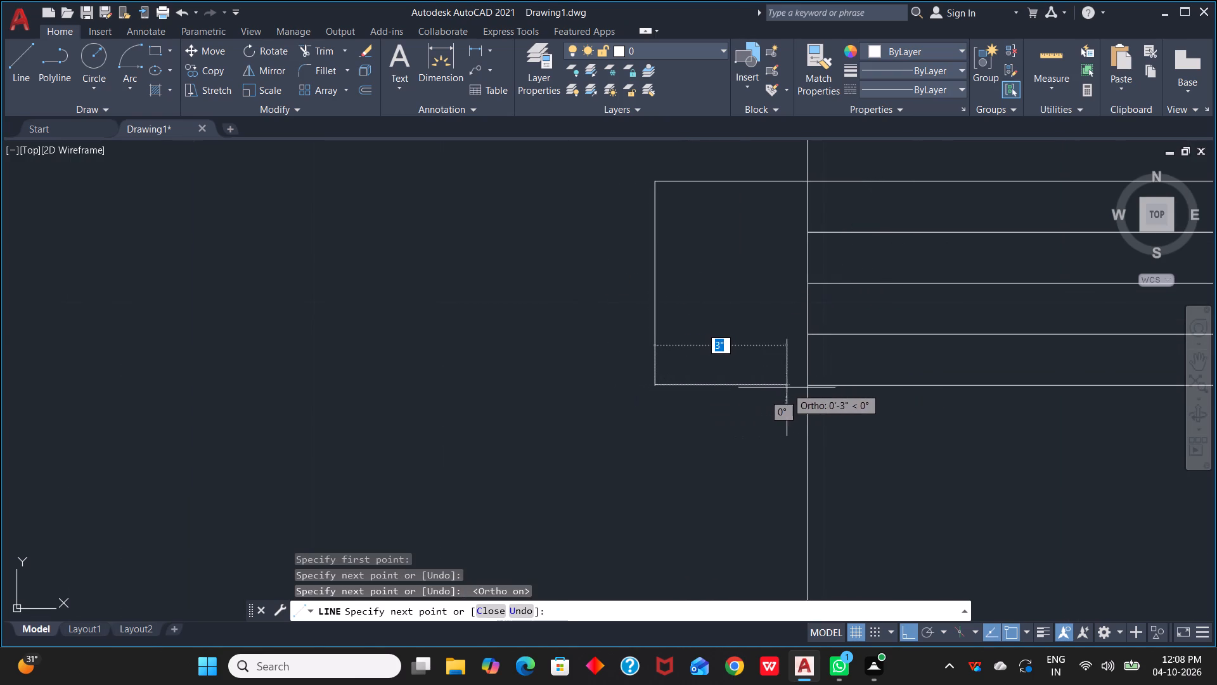
pyautogui.click(803, 384)
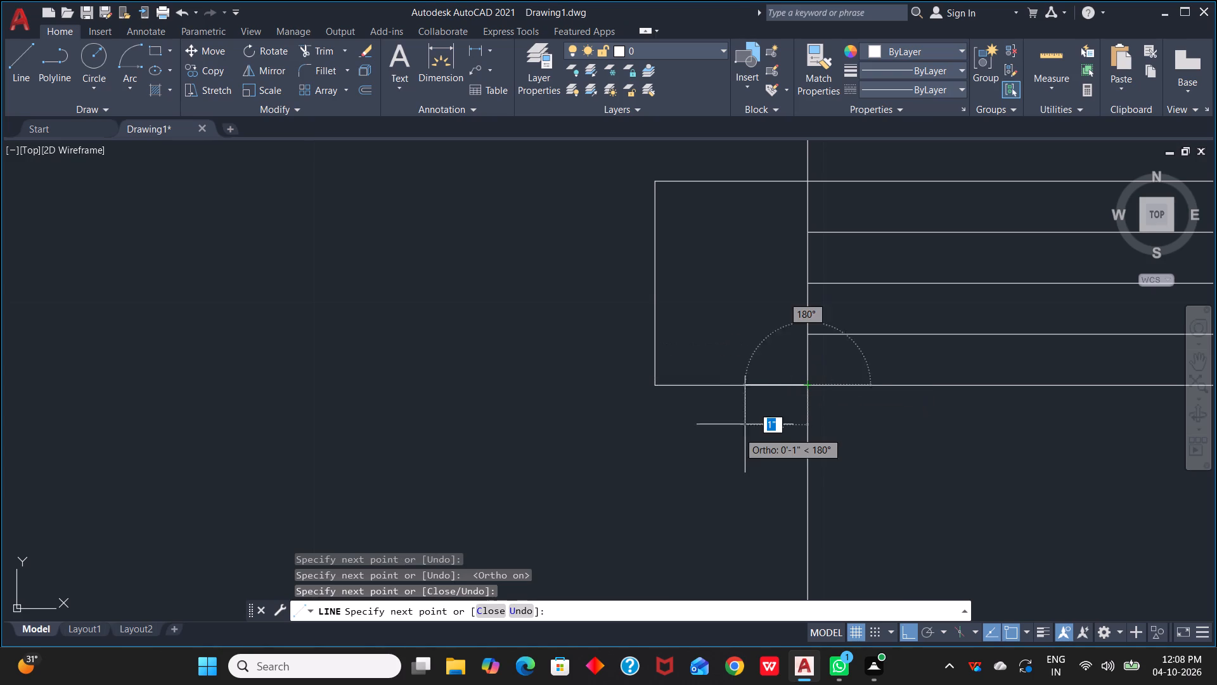
pyautogui.press('Escape')
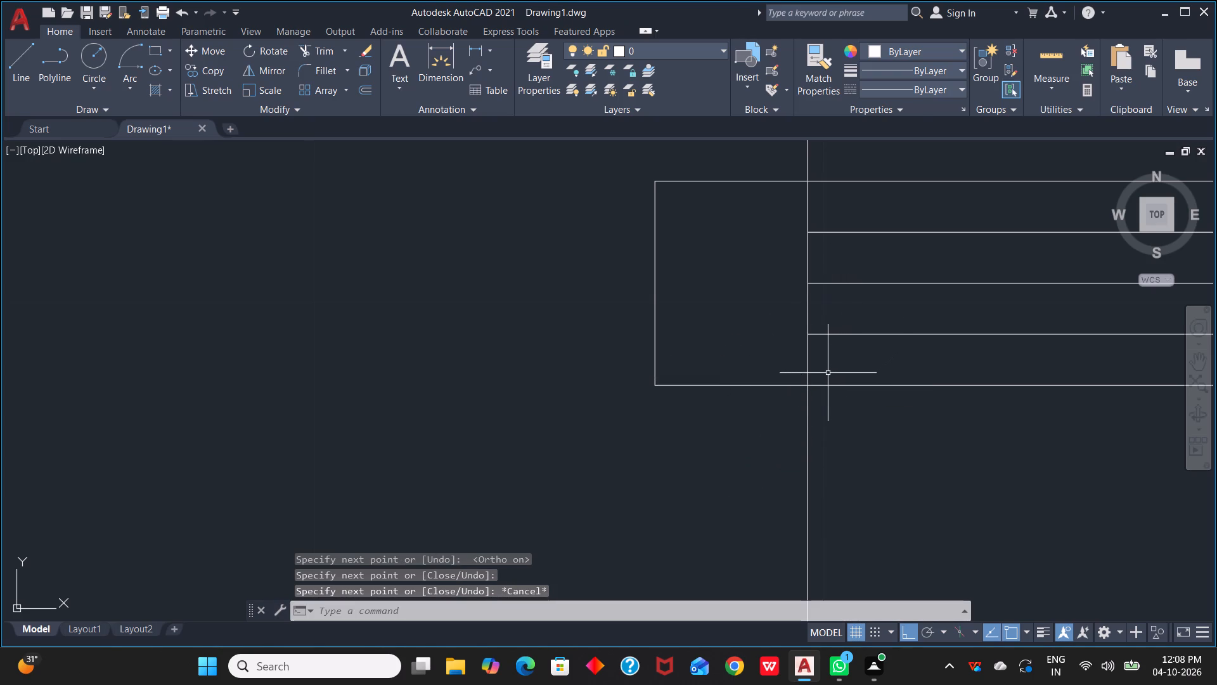
# Draw a circle of about 1" radius centred on the west end of the divider's centre line.
pyautogui.write('C')
pyautogui.press('space')
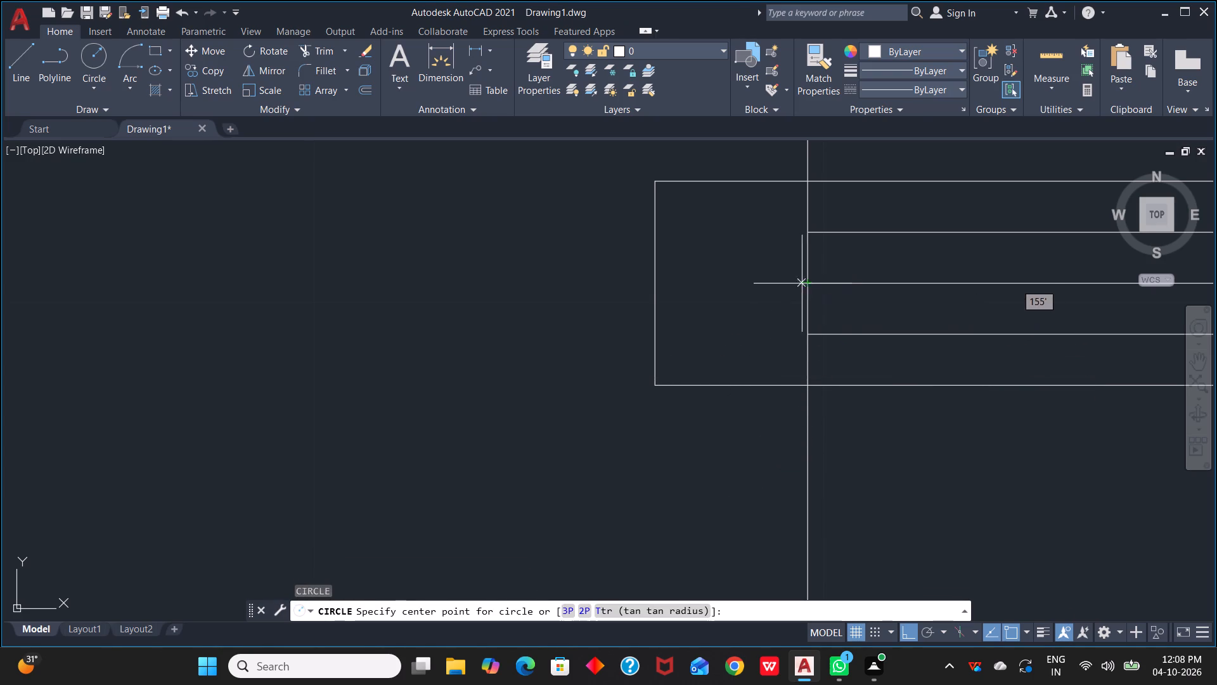
pyautogui.click(803, 283)
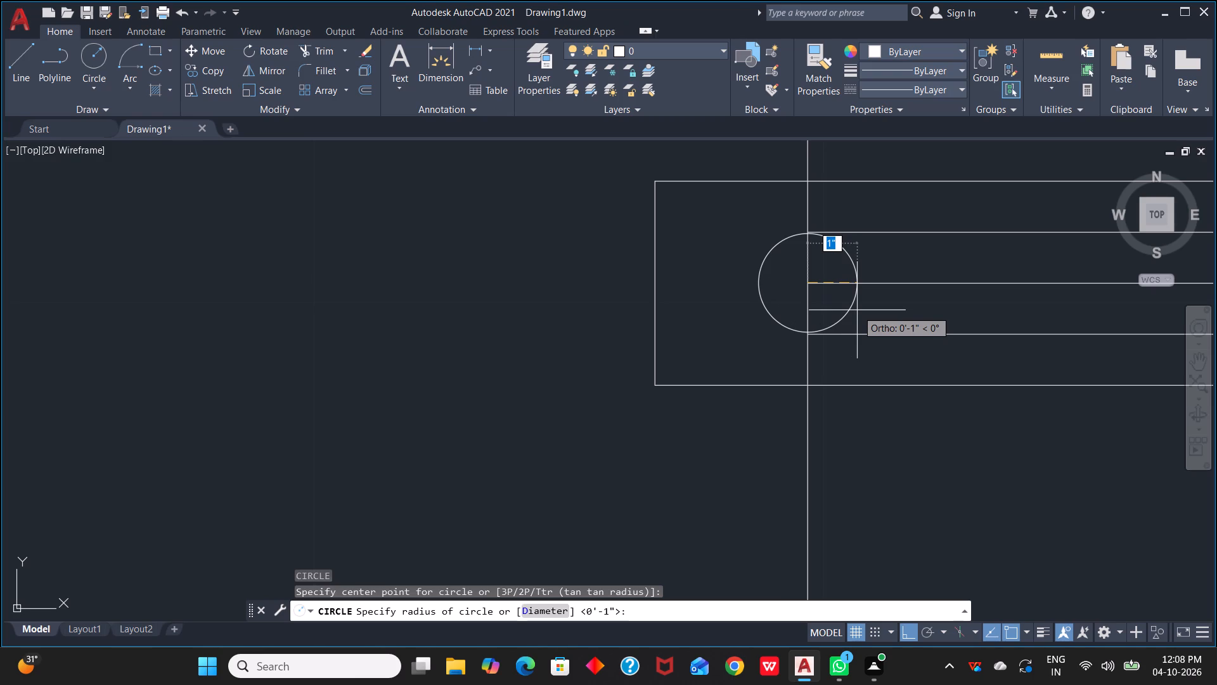
pyautogui.scroll(1, 858, 311)
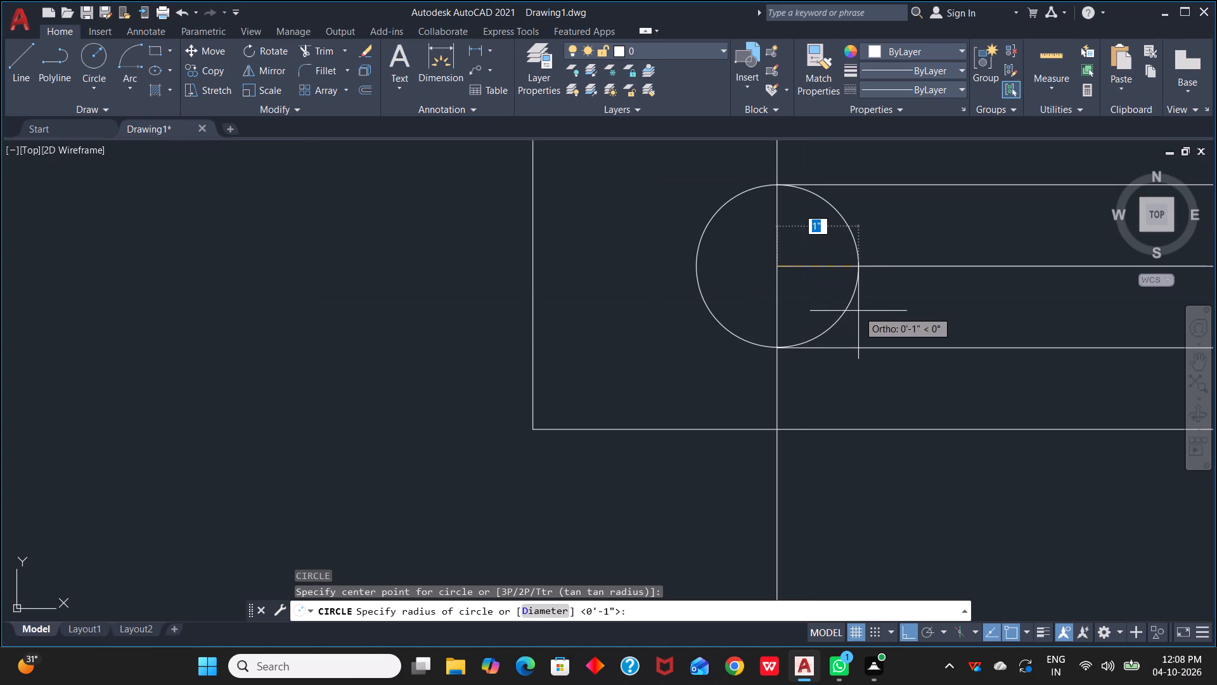
pyautogui.scroll(1, 856, 312)
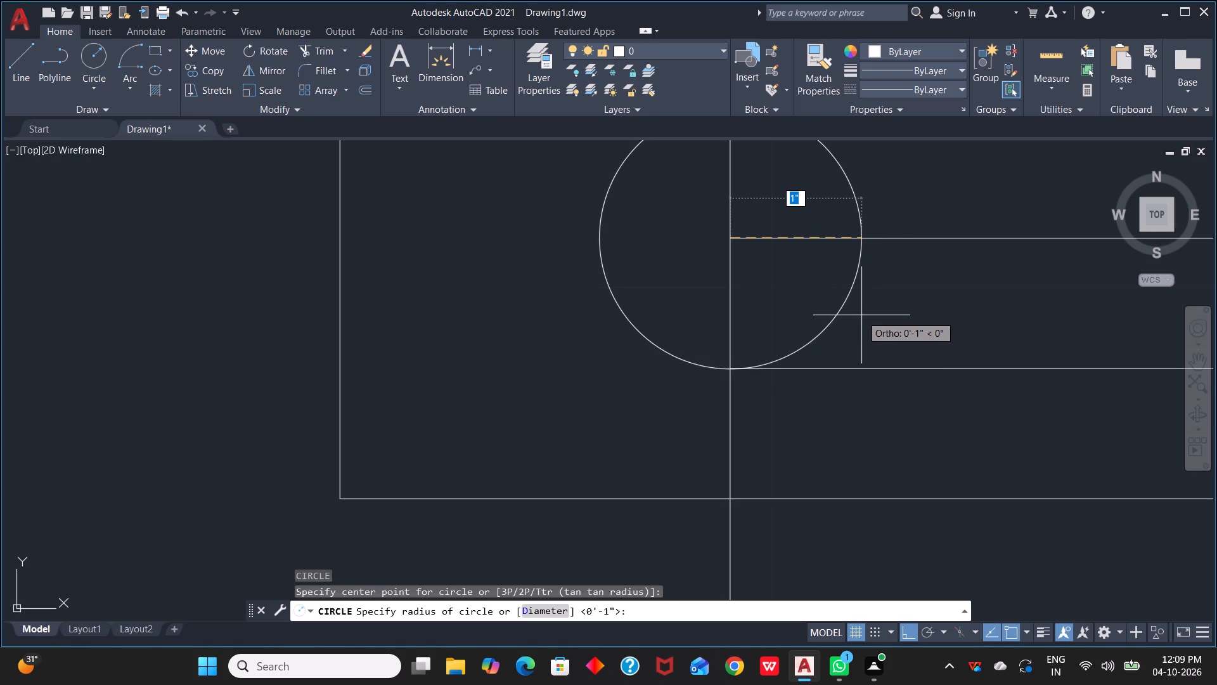
pyautogui.click(861, 315)
# Inspect both rounded ends of the divider and delete the misaligned arc at its east end.
pyautogui.scroll(3, 744, 399)
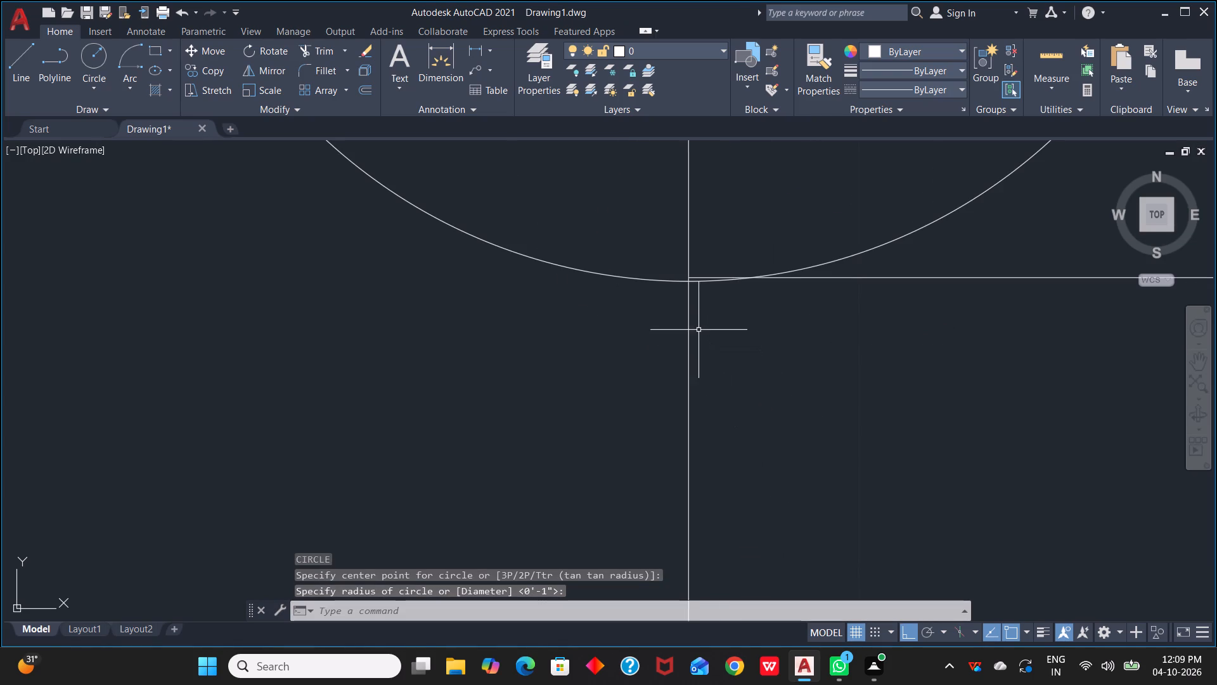
pyautogui.moveTo(699, 326); pyautogui.dragTo(772, 447, button='middle')
pyautogui.scroll(-2, 885, 462)
pyautogui.moveTo(1027, 486); pyautogui.dragTo(395, 453, button='middle')
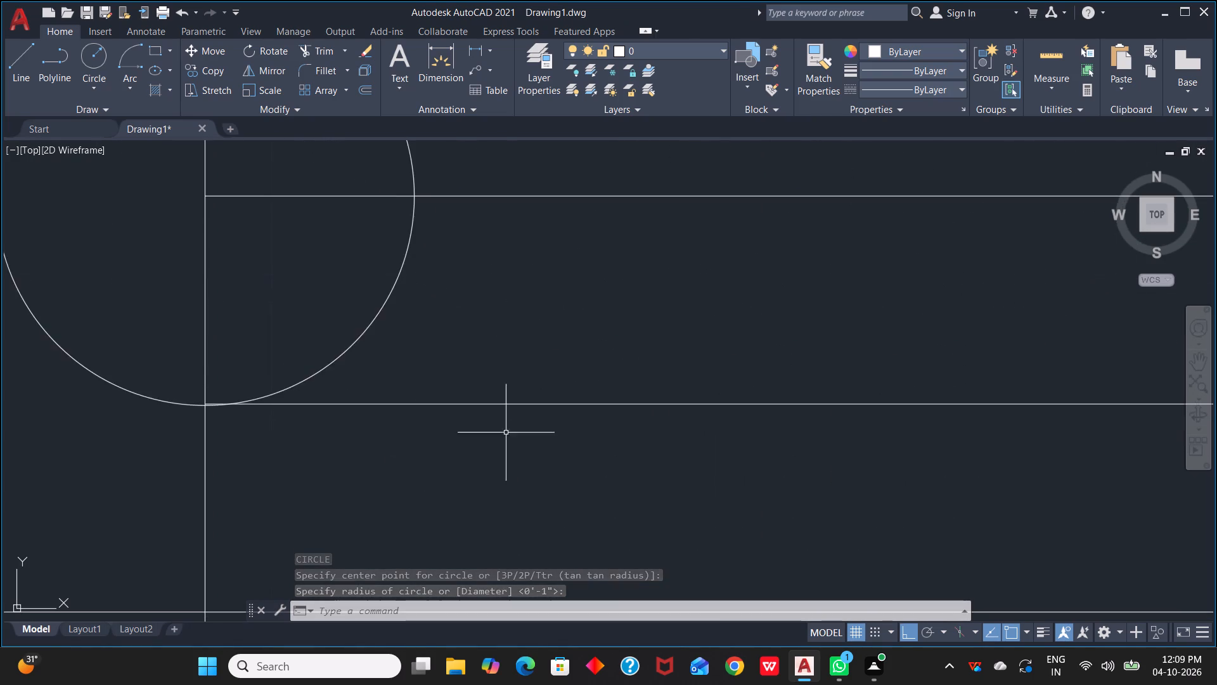
pyautogui.scroll(-6, 735, 389)
pyautogui.moveTo(1028, 427); pyautogui.dragTo(377, 419, button='middle')
pyautogui.moveTo(936, 415); pyautogui.dragTo(184, 415, button='middle')
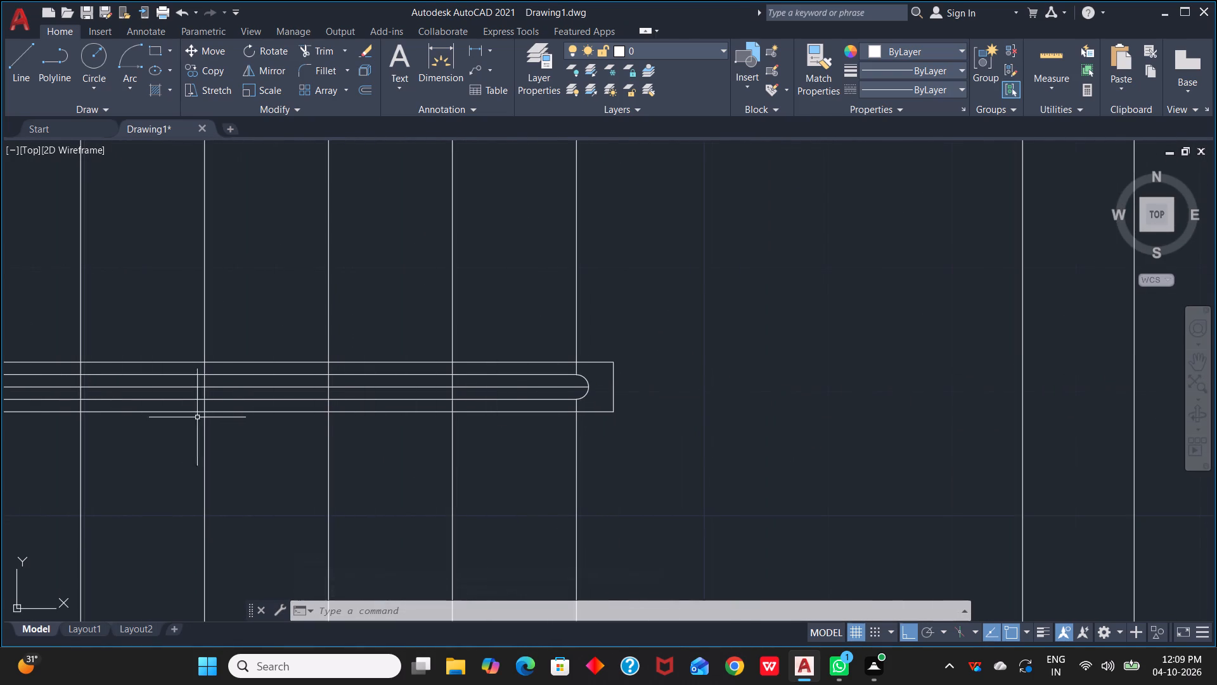
pyautogui.scroll(4, 571, 414)
pyautogui.scroll(3, 638, 350)
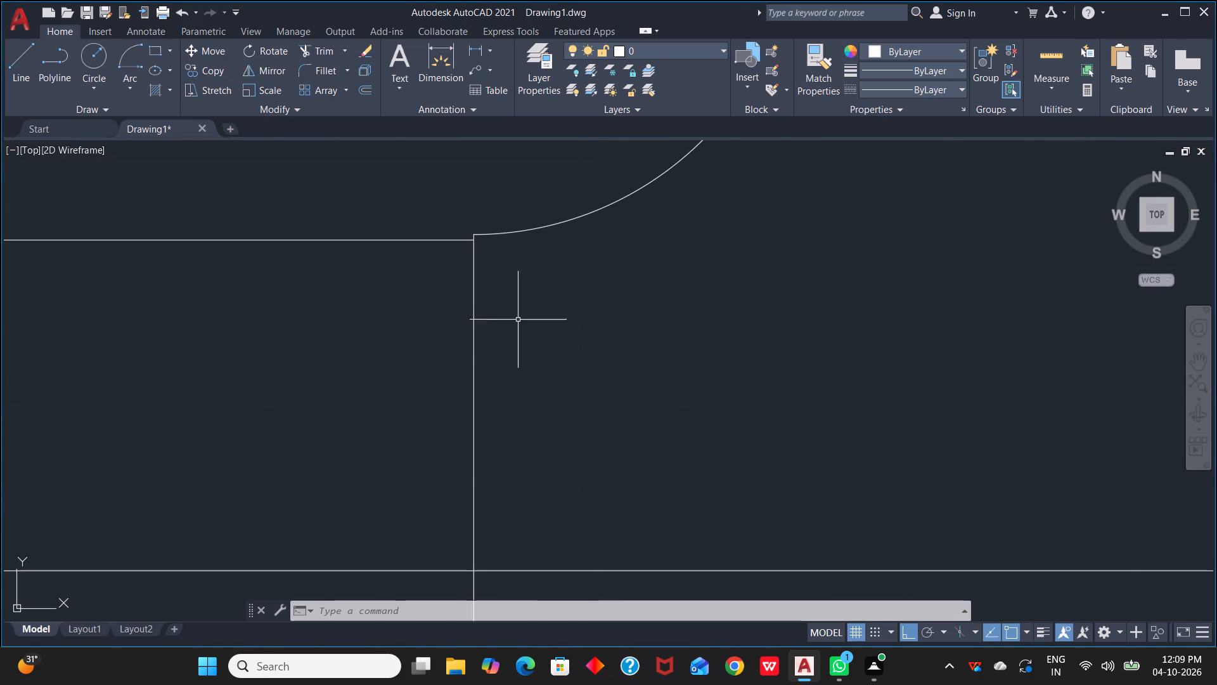
pyautogui.moveTo(500, 301); pyautogui.dragTo(678, 473, button='middle')
pyautogui.scroll(-4, 678, 445)
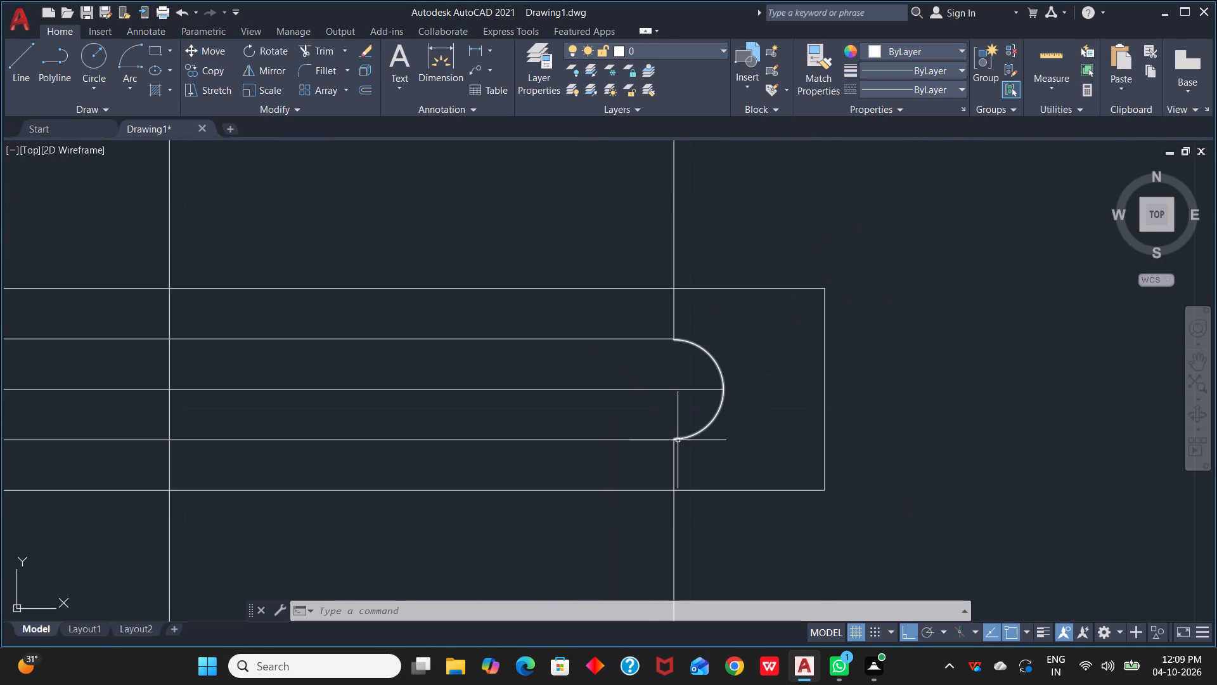
pyautogui.scroll(2, 678, 438)
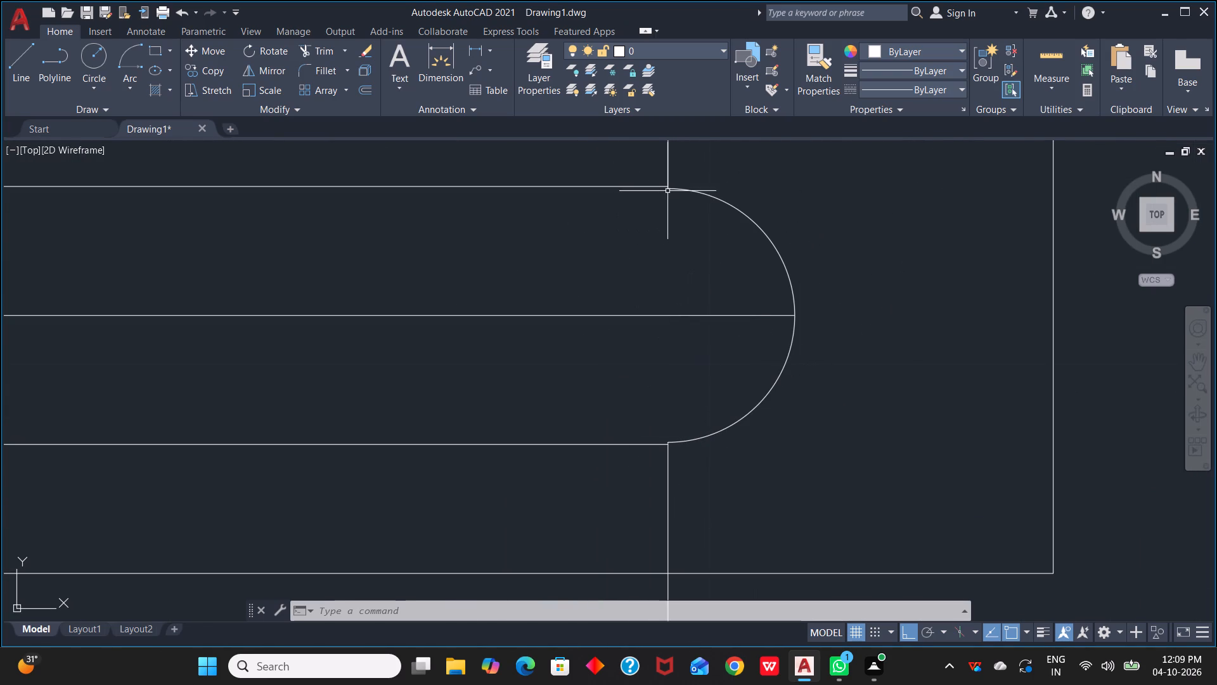
pyautogui.scroll(2, 670, 195)
pyautogui.scroll(-3, 670, 193)
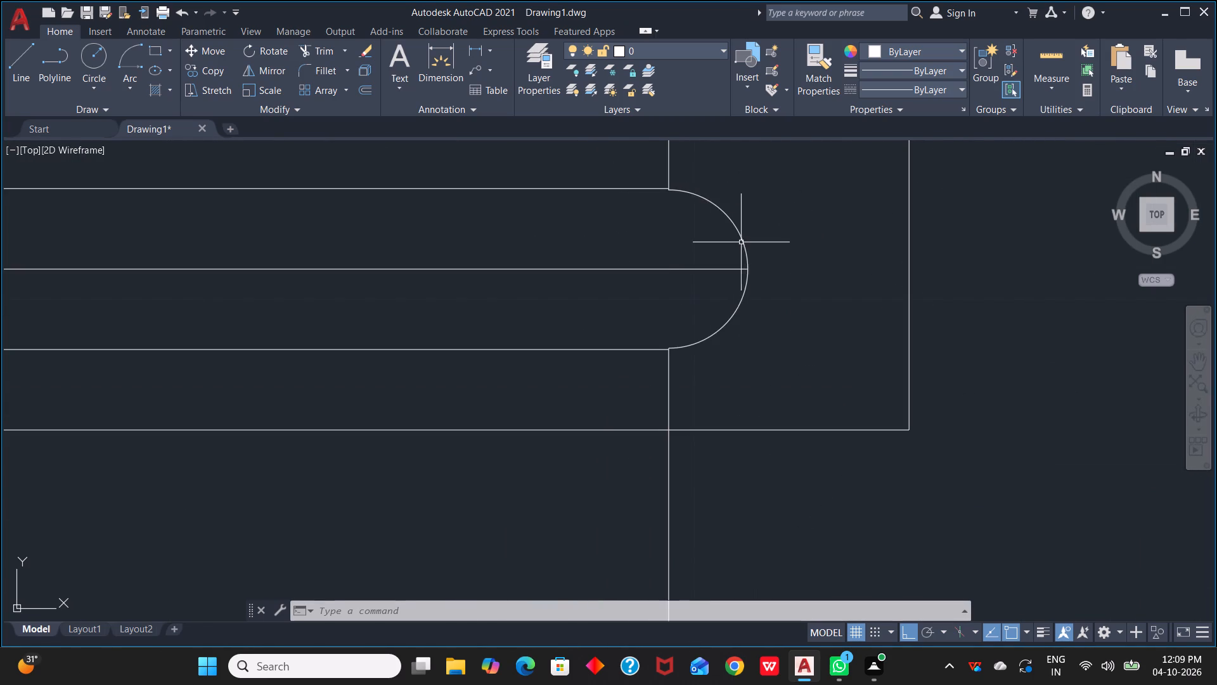
pyautogui.click(742, 242)
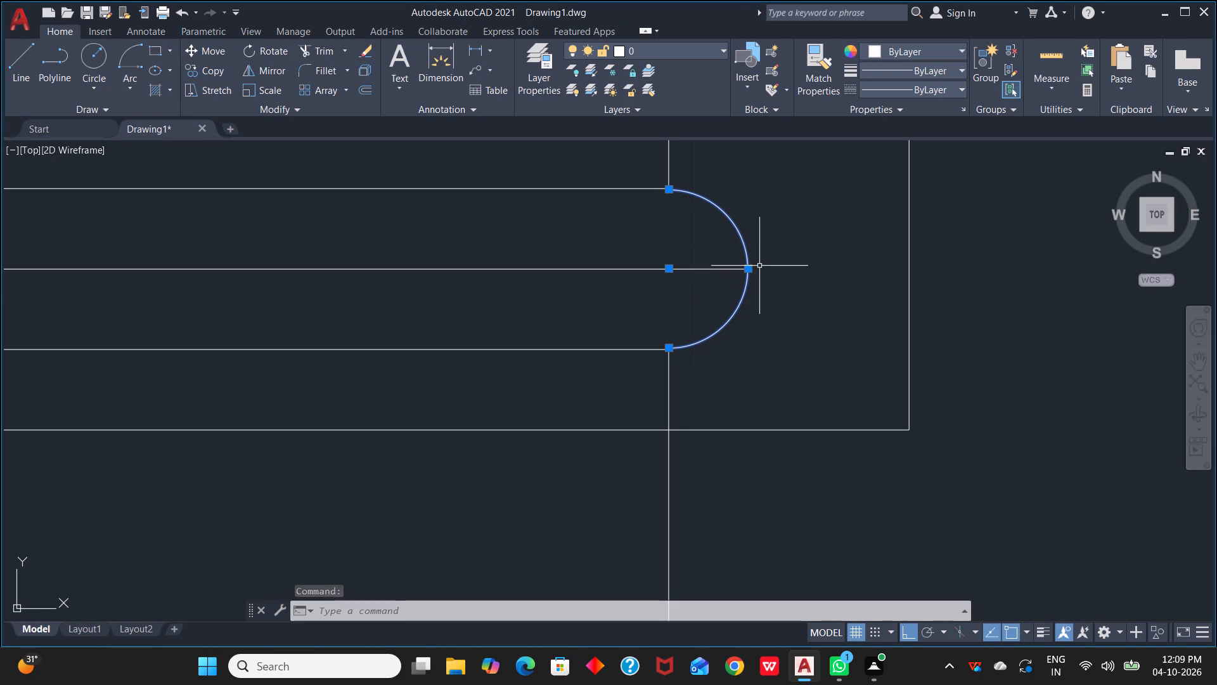
pyautogui.press('Delete')
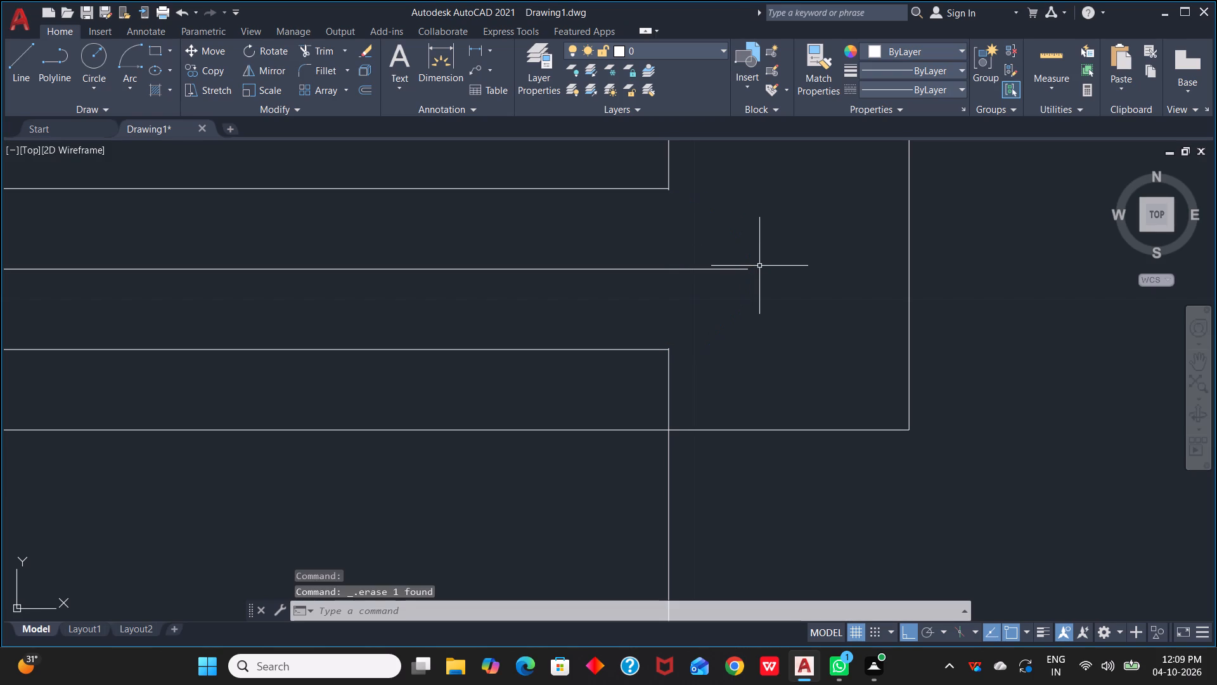
# Trim the tiny overhangs of the easternmost tread line where it passes the divider's two inner lines.
pyautogui.scroll(3, 663, 355)
pyautogui.scroll(1, 710, 332)
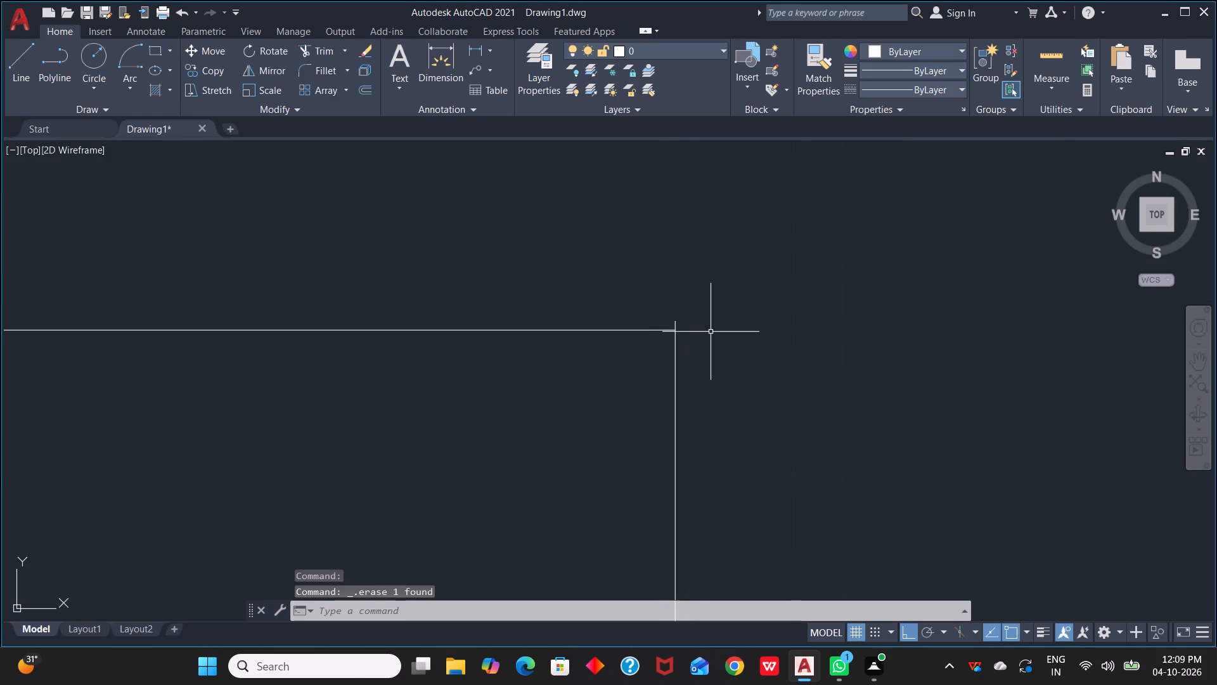
pyautogui.scroll(-1, 711, 336)
pyautogui.write('TR')
pyautogui.press('space')
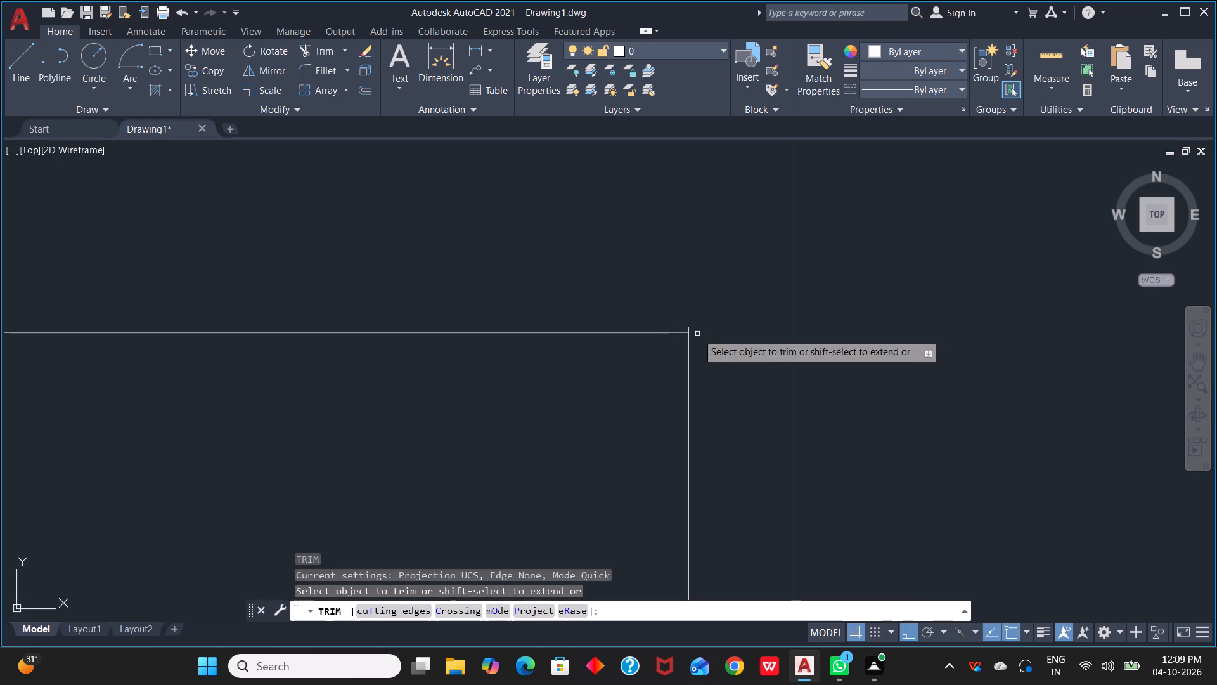
pyautogui.click(690, 329)
pyautogui.scroll(-2, 700, 291)
pyautogui.moveTo(703, 257); pyautogui.dragTo(789, 465, button='middle')
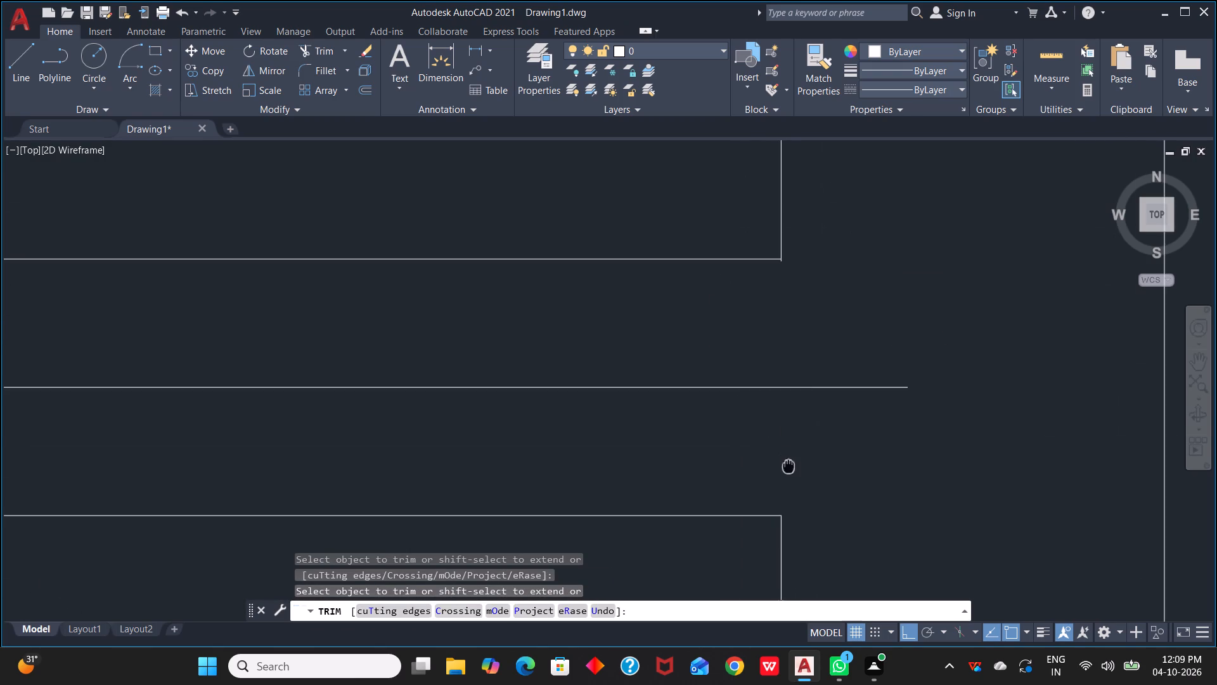
pyautogui.moveTo(789, 465); pyautogui.dragTo(788, 466, button='middle')
pyautogui.scroll(2, 802, 282)
pyautogui.click(745, 228)
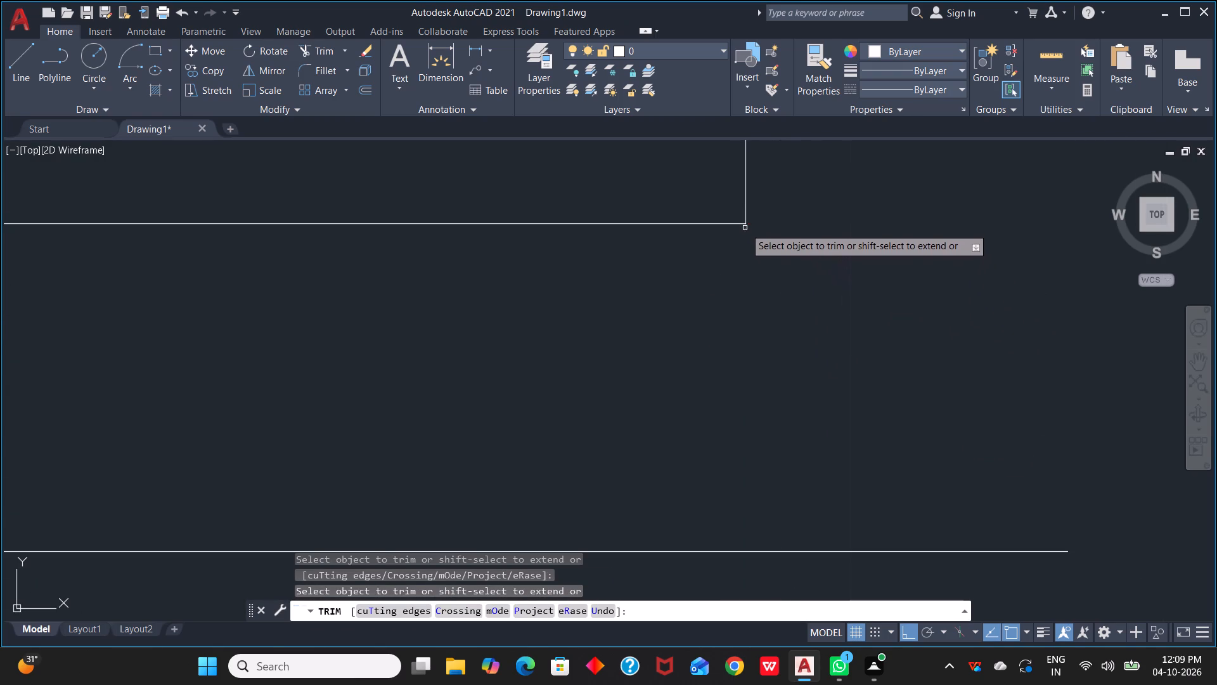
pyautogui.press('Escape')
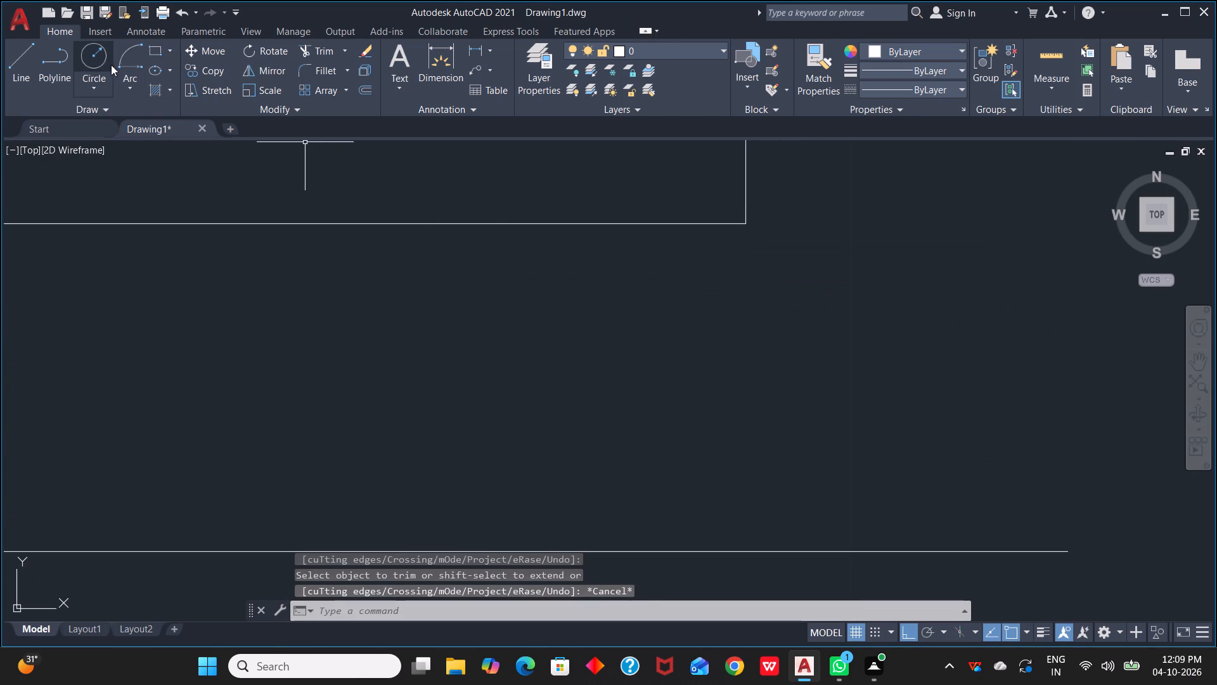
# Draw a three-point circle through the east ends of the divider's upper inner line, centre line and lower inner line.
pyautogui.click(102, 65)
pyautogui.click(97, 78)
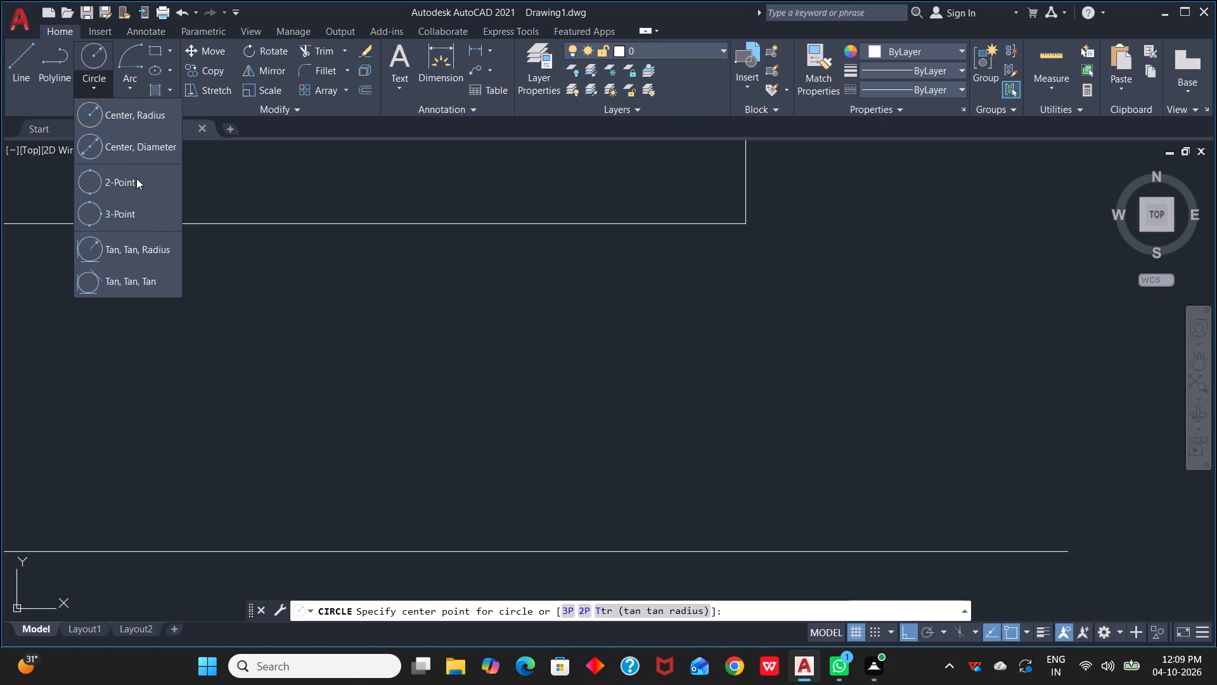
pyautogui.click(134, 218)
pyautogui.scroll(-3, 699, 188)
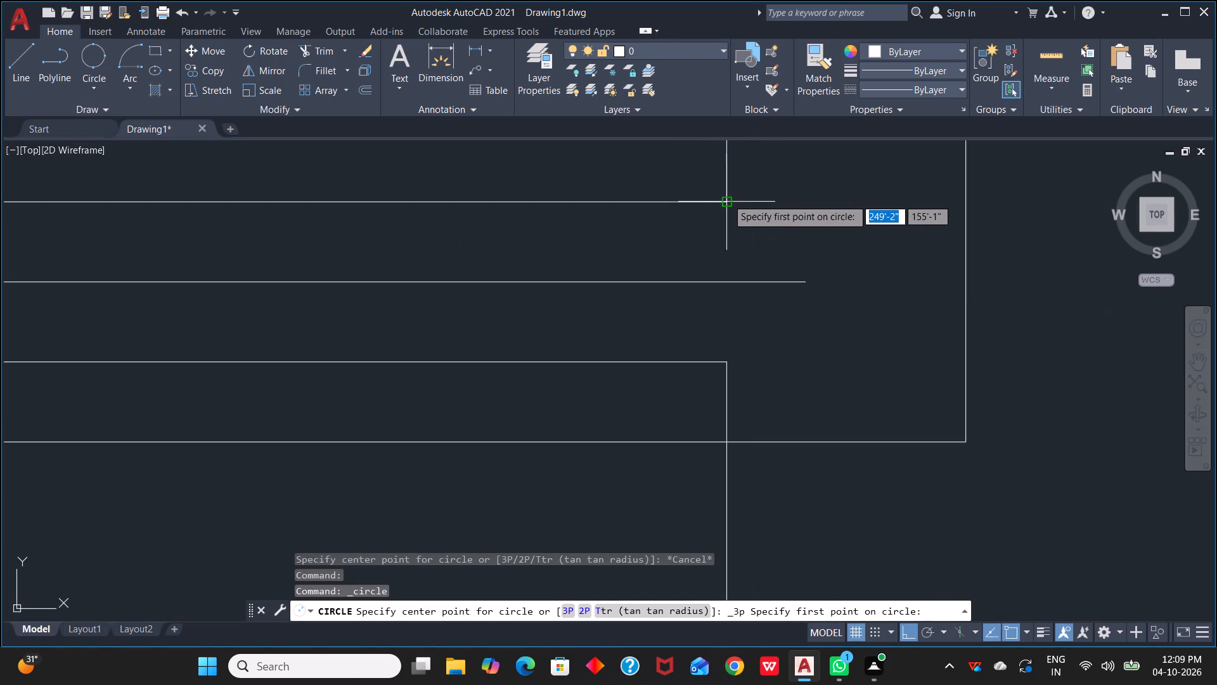
pyautogui.click(730, 207)
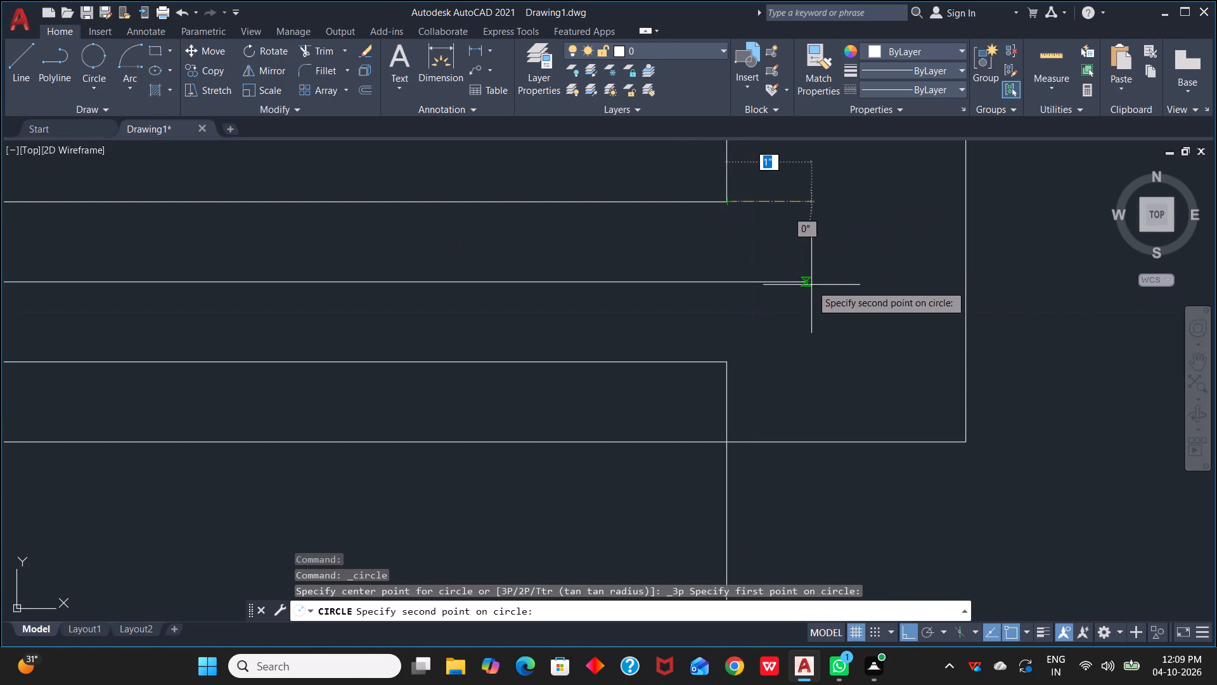
pyautogui.press('F8')
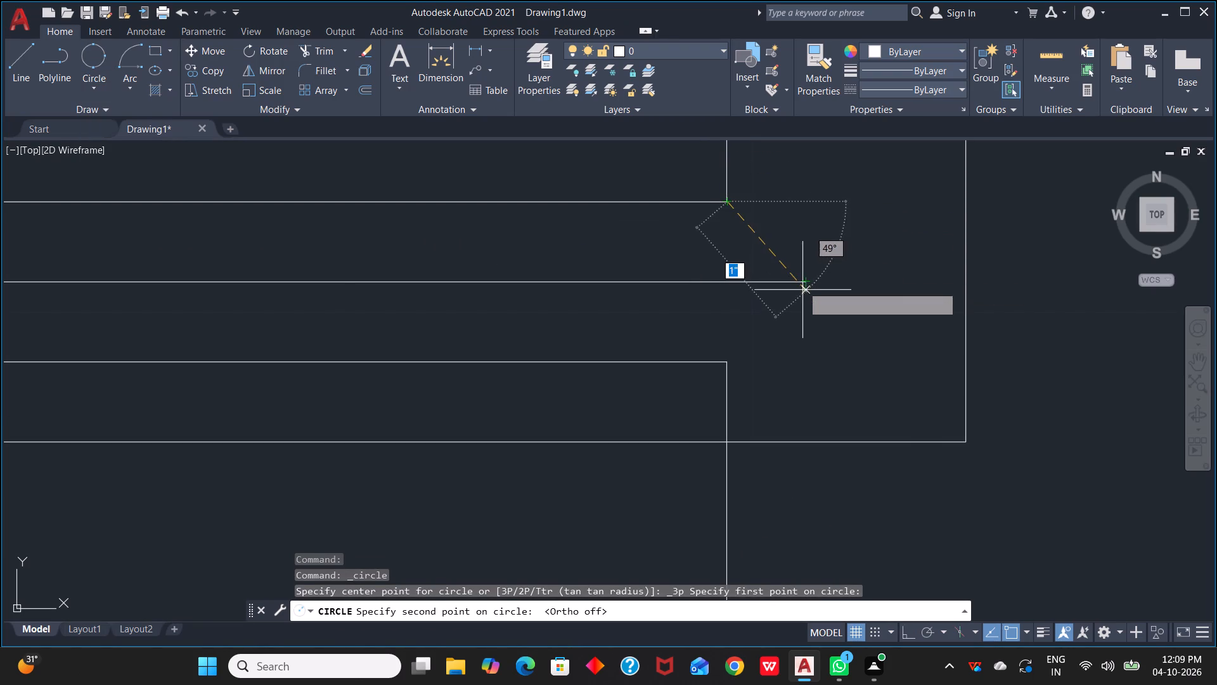
pyautogui.click(802, 277)
pyautogui.click(731, 360)
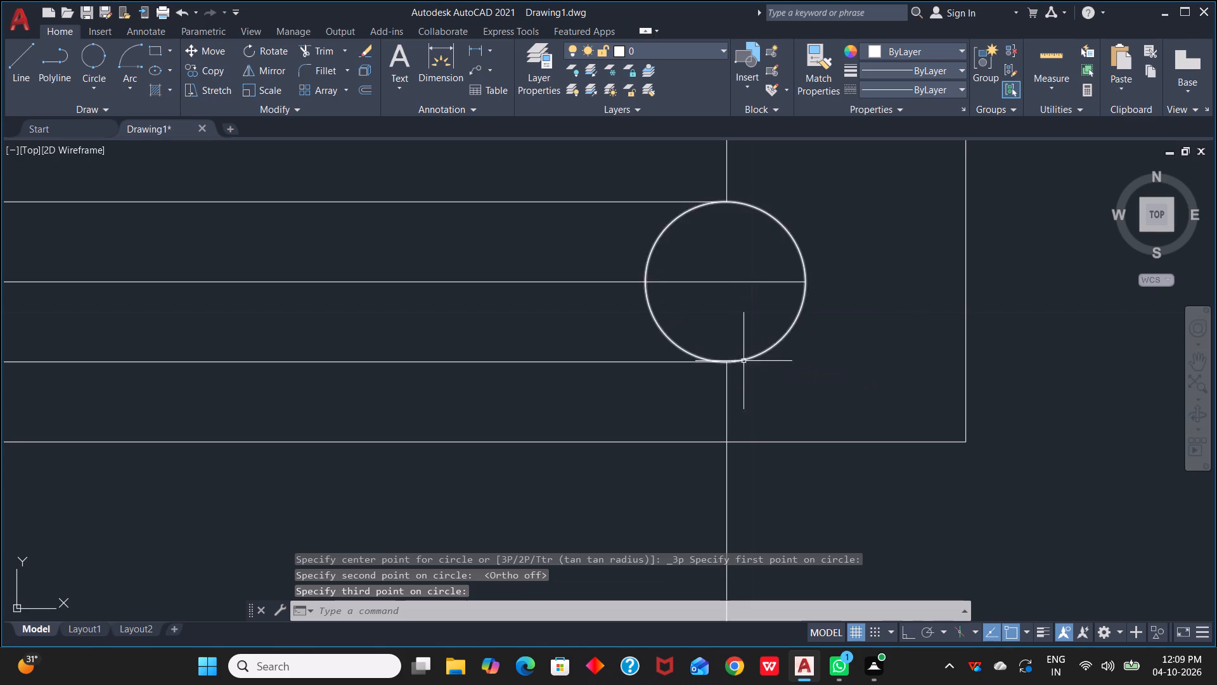
pyautogui.scroll(1, 799, 343)
pyautogui.scroll(-2, 799, 343)
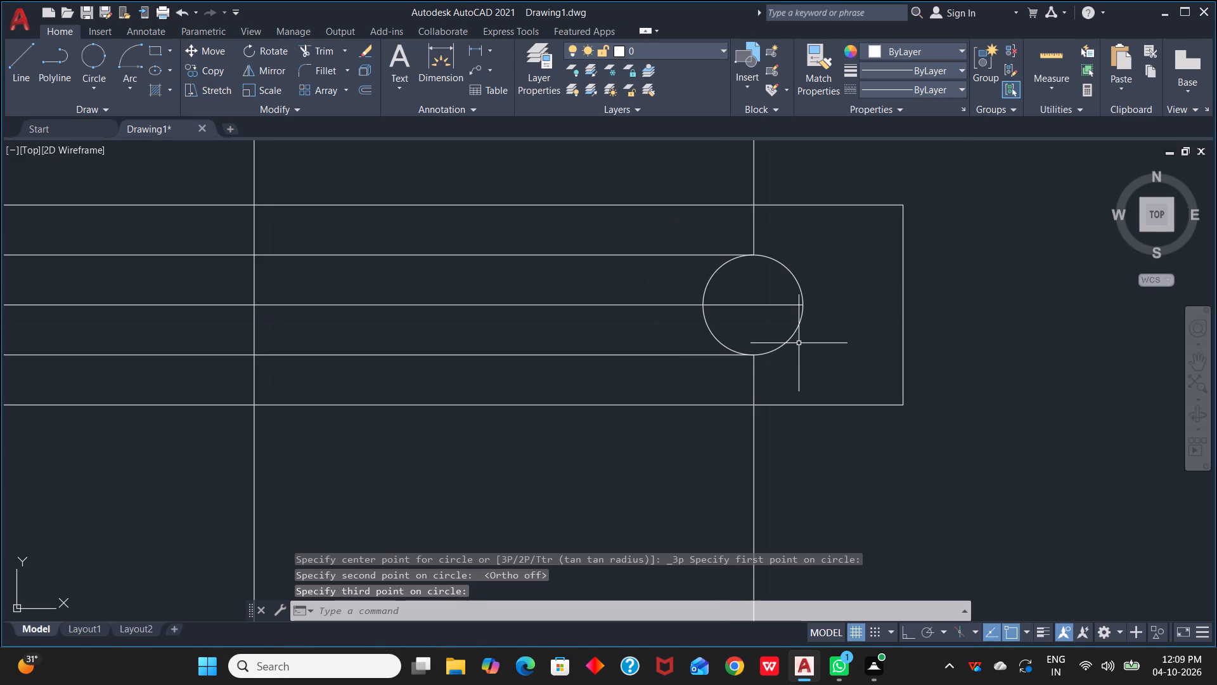
# Trim away the west half of the new circle, leaving a rounded east end on the divider.
pyautogui.write('TR')
pyautogui.press('space')
pyautogui.click(710, 280)
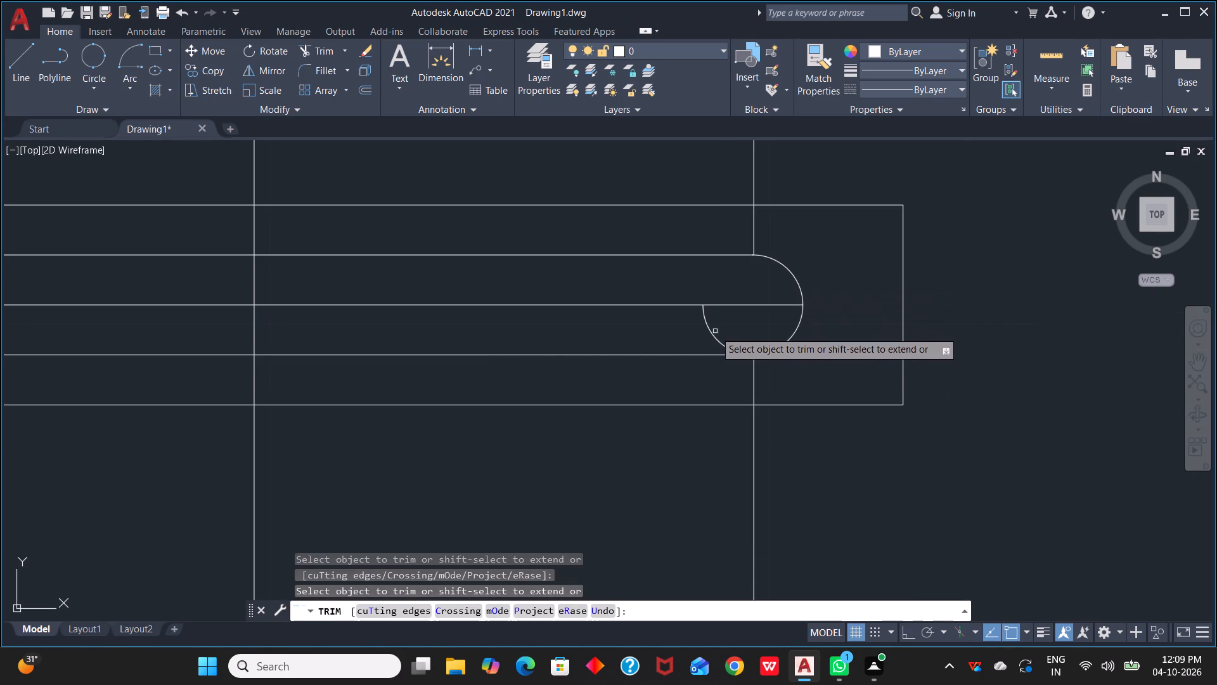
pyautogui.click(714, 337)
# Delete the misaligned circle at the divider's west end.
pyautogui.scroll(-1, 510, 306)
pyautogui.moveTo(451, 315); pyautogui.dragTo(1130, 334, button='middle')
pyautogui.moveTo(29, 329); pyautogui.dragTo(1102, 304, button='middle')
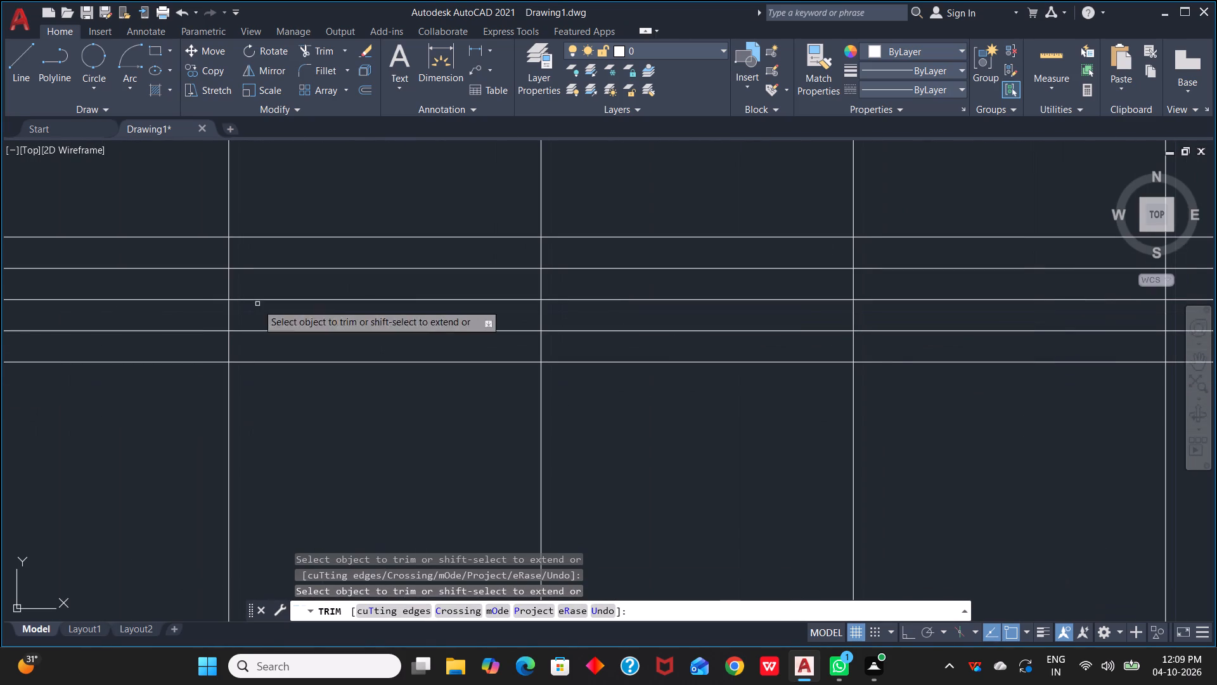
pyautogui.moveTo(64, 408); pyautogui.dragTo(1065, 460, button='middle')
pyautogui.scroll(-1, 1066, 460)
pyautogui.scroll(2, 583, 417)
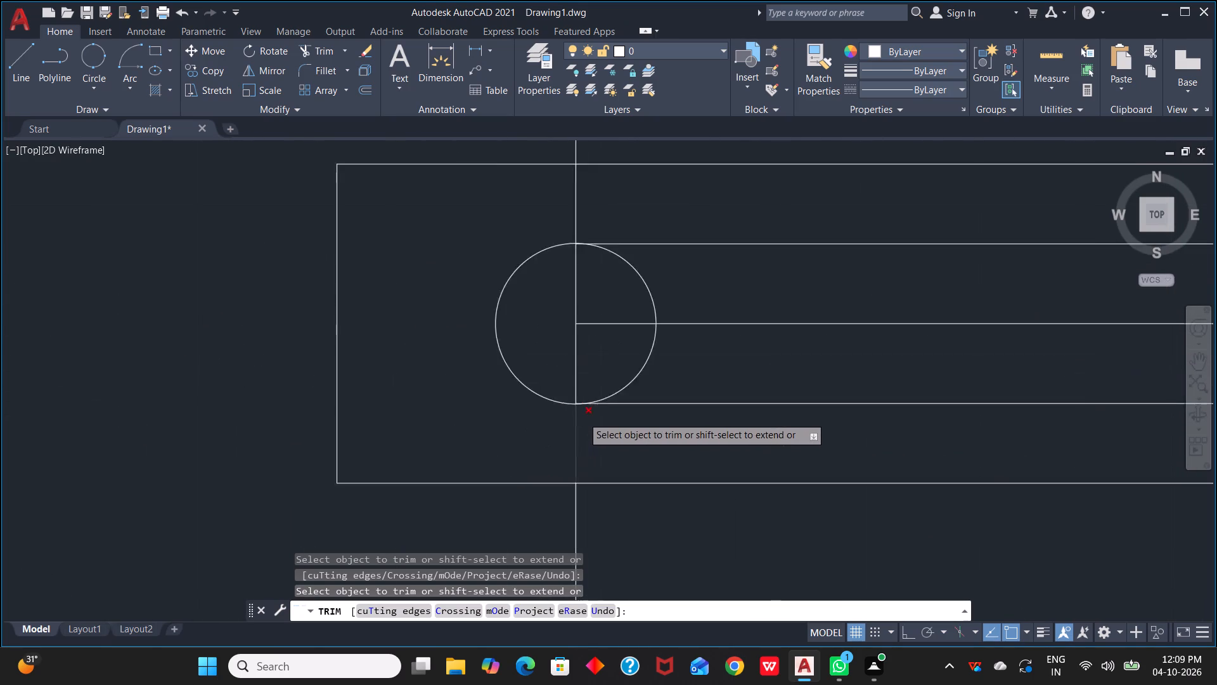
pyautogui.scroll(5, 583, 417)
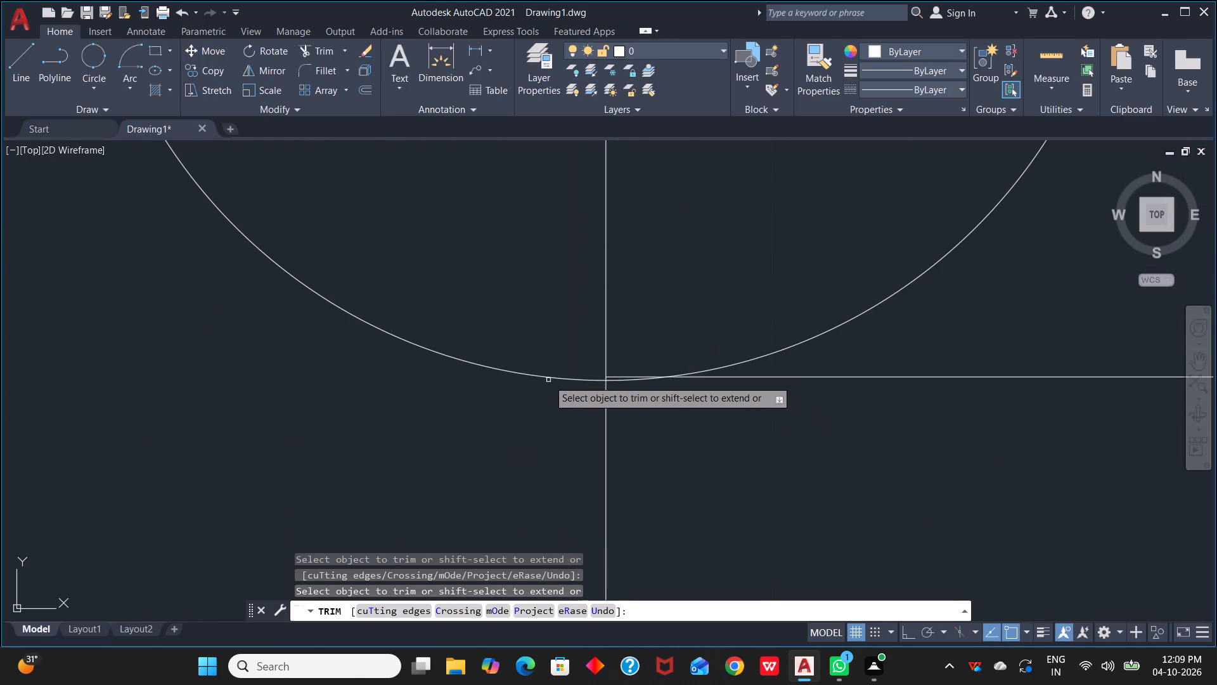
pyautogui.scroll(-5, 641, 325)
pyautogui.press('Escape')
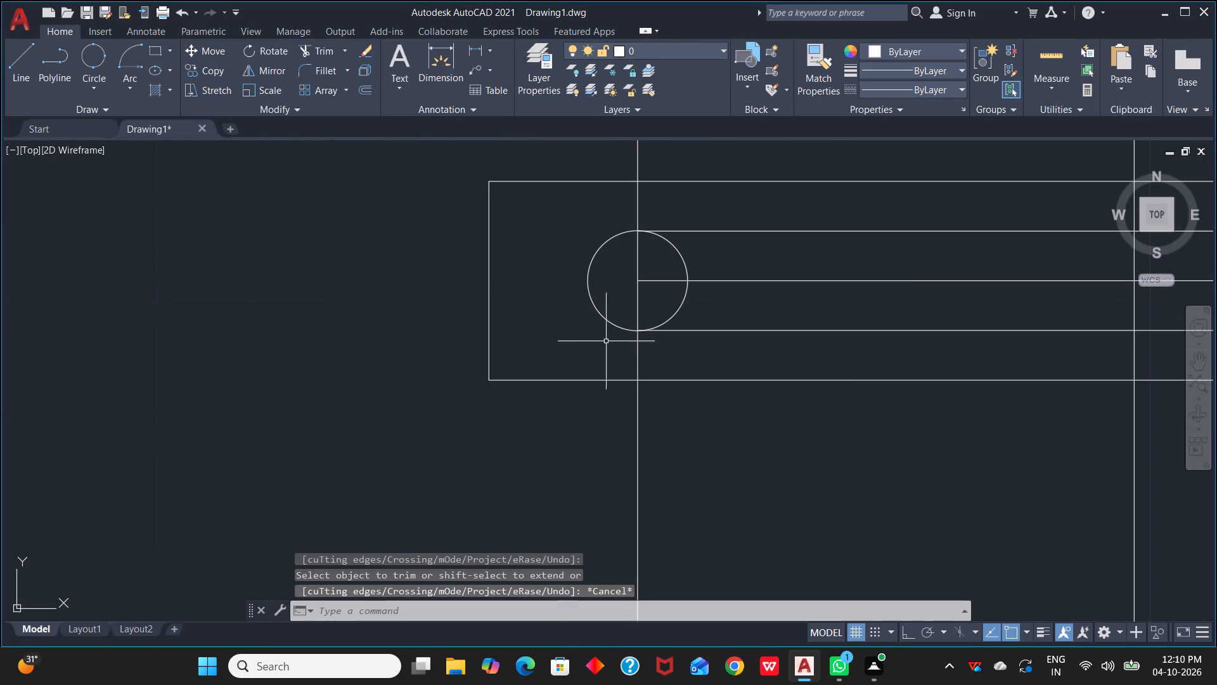
pyautogui.click(600, 319)
pyautogui.click(603, 315)
pyautogui.click(600, 316)
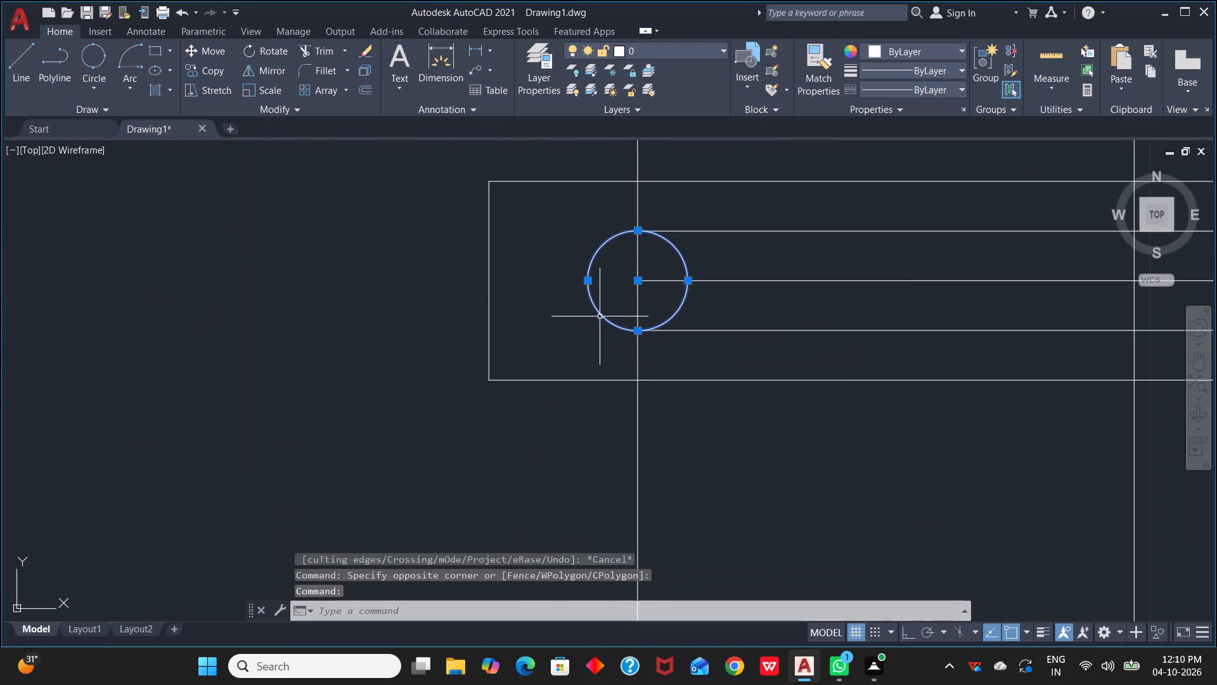
pyautogui.press('Delete')
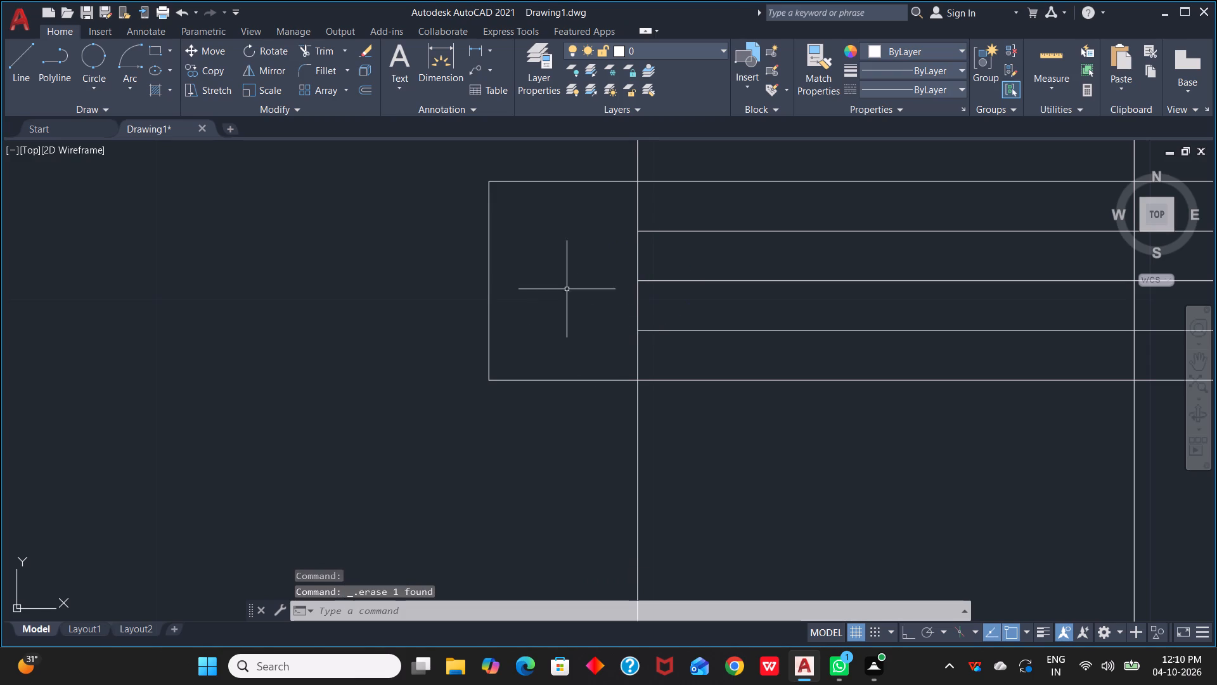
# Draw a two-point circle about 2" in diameter between the west ends of the divider's two inner lines.
pyautogui.click(89, 86)
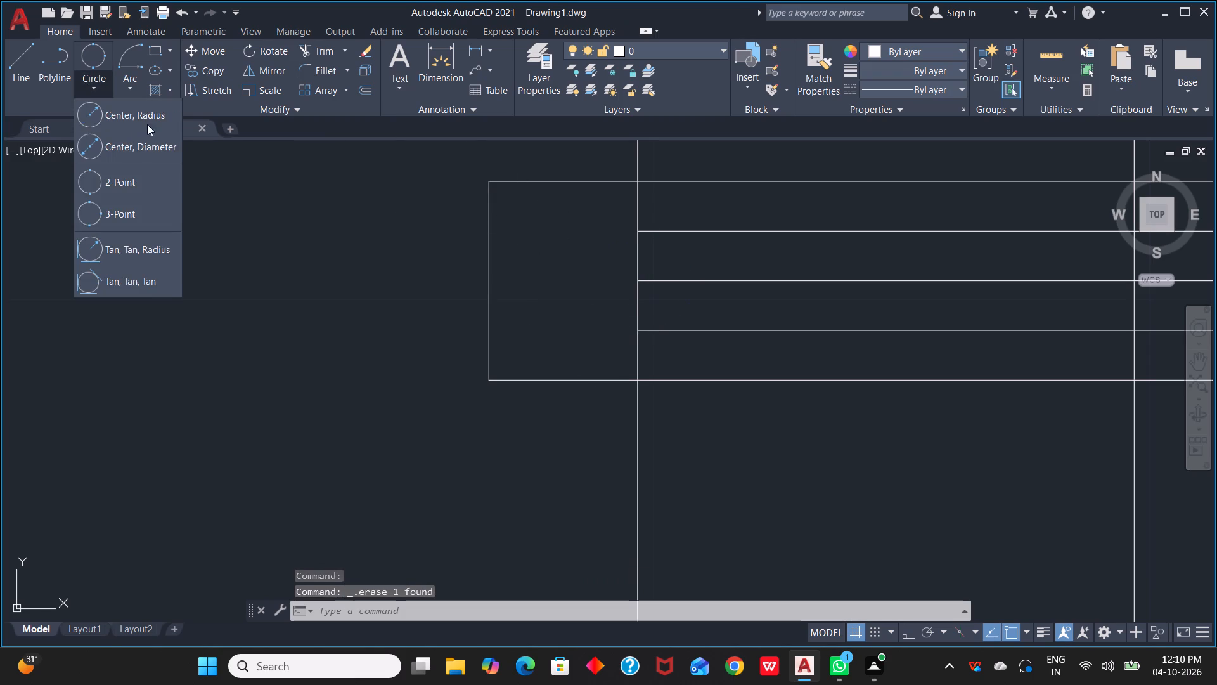
pyautogui.click(122, 189)
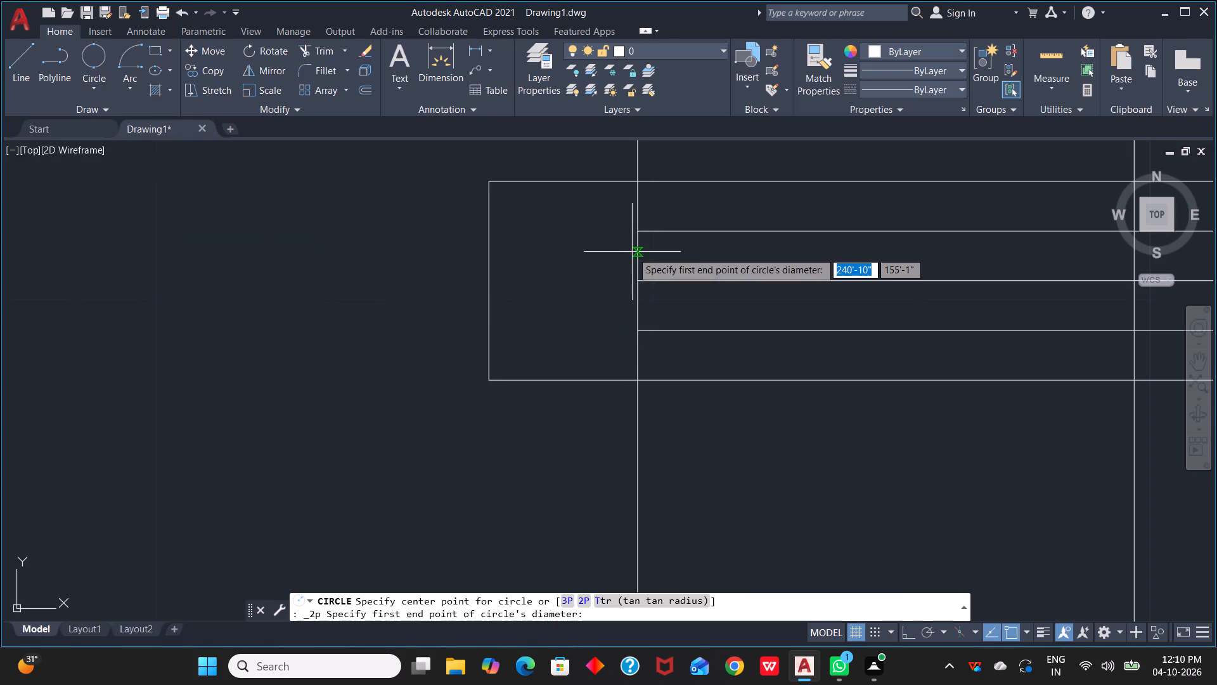
pyautogui.click(637, 233)
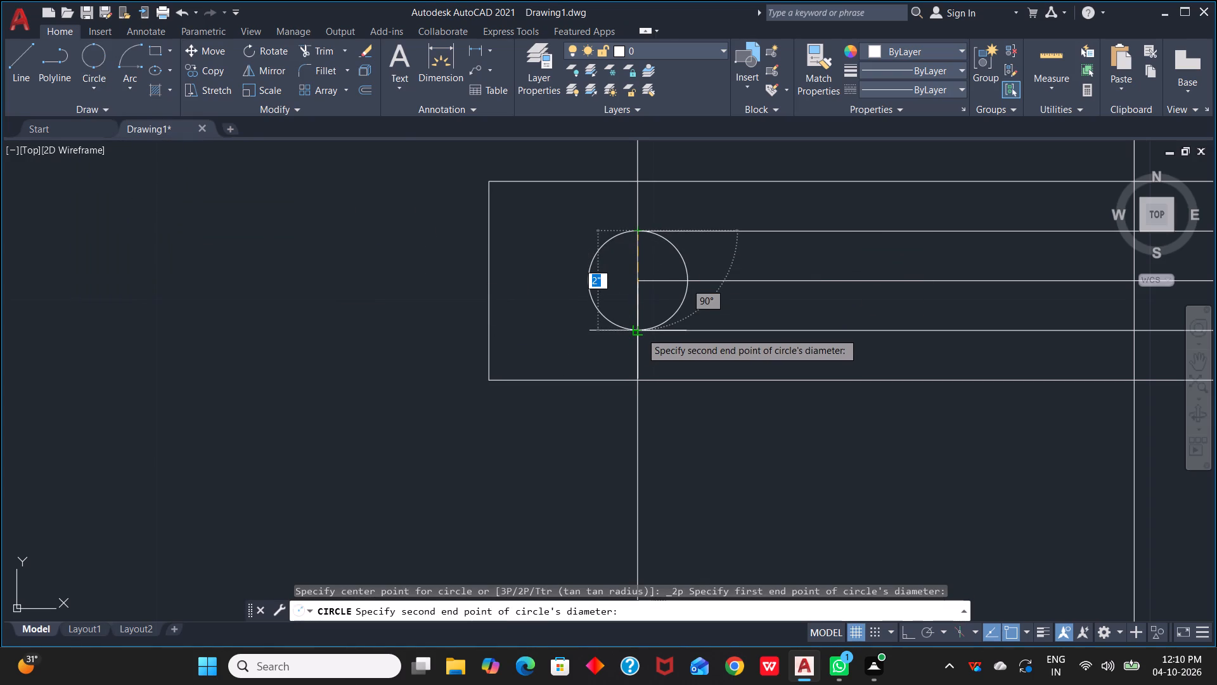
pyautogui.scroll(4, 641, 332)
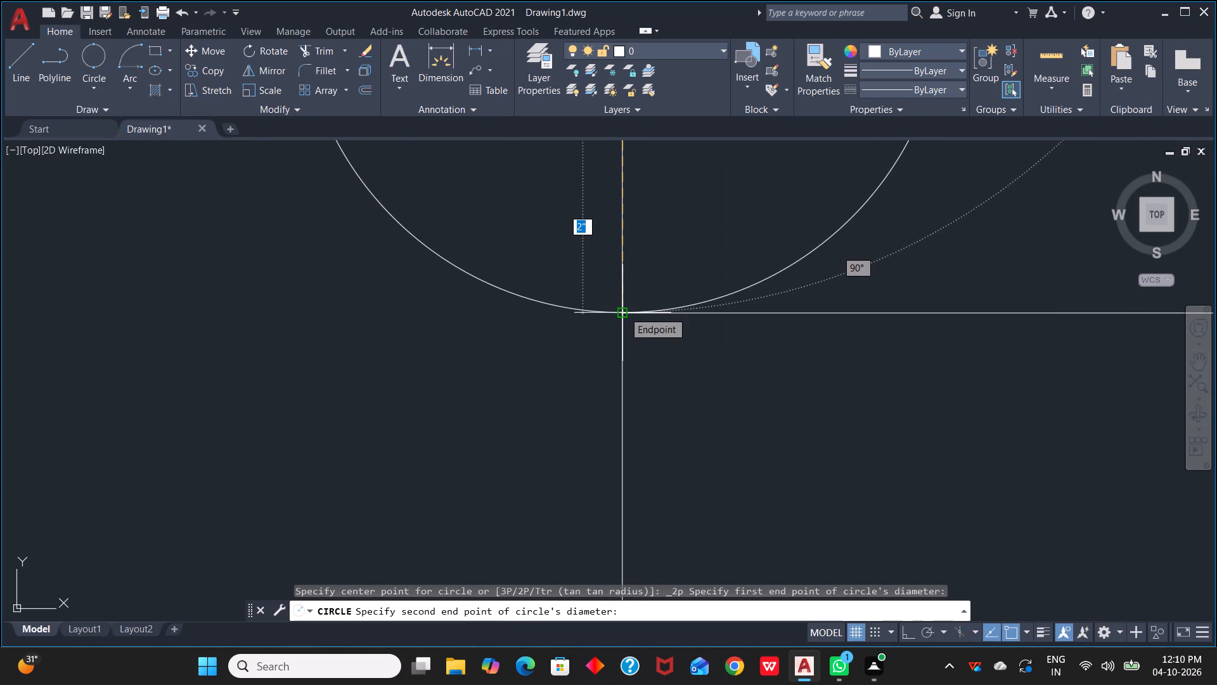
pyautogui.press('F8')
pyautogui.press('F8')
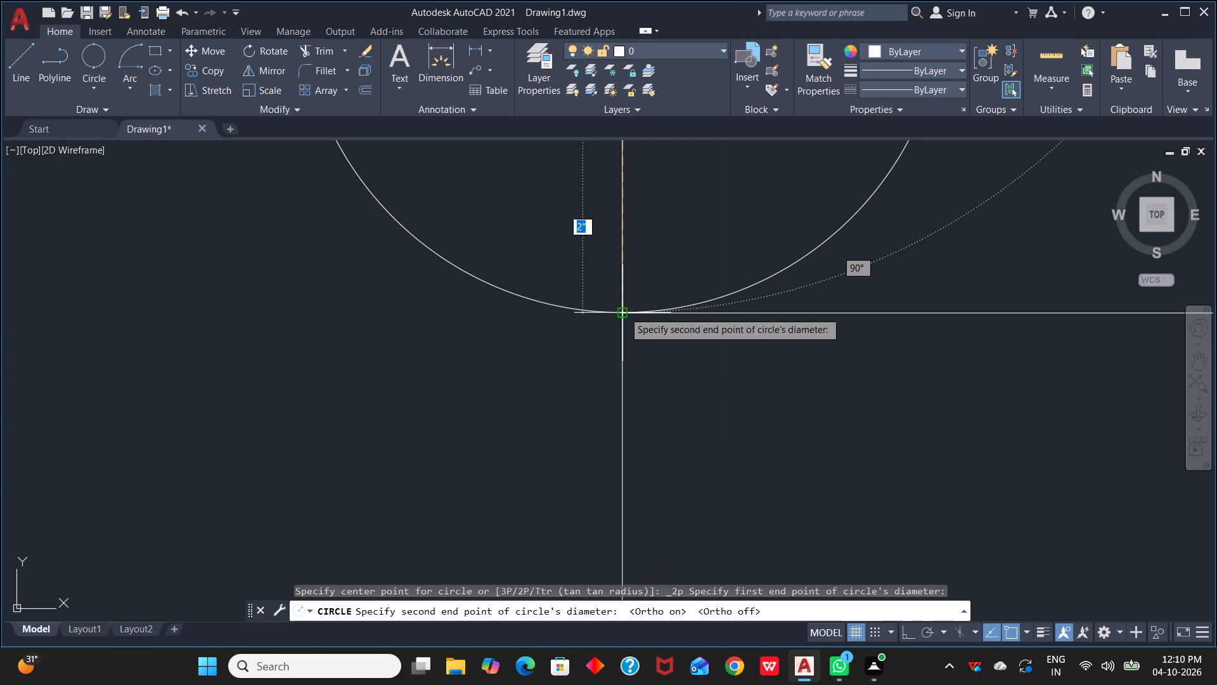
pyautogui.press('F8')
pyautogui.click(624, 311)
pyautogui.scroll(-3, 636, 369)
pyautogui.press('Escape')
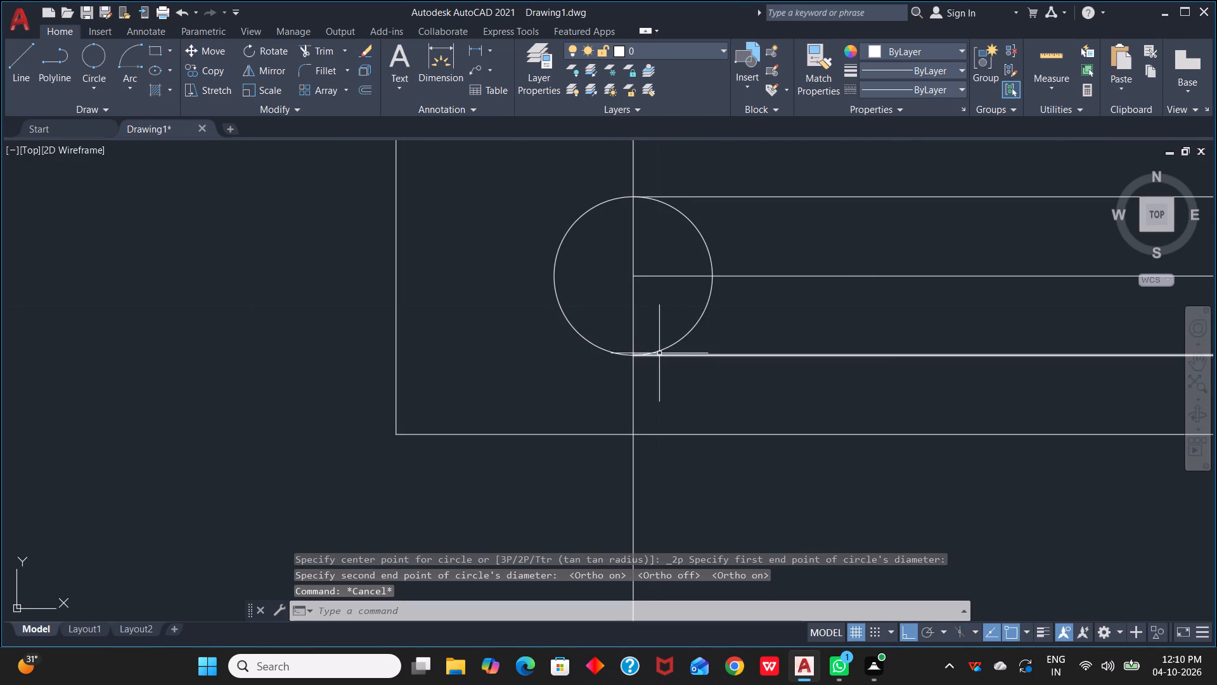
# Trim away the east half of the circle at the divider's west end, leaving a rounded west end.
pyautogui.press('t')
pyautogui.write('R')
pyautogui.press('space')
pyautogui.click(690, 334)
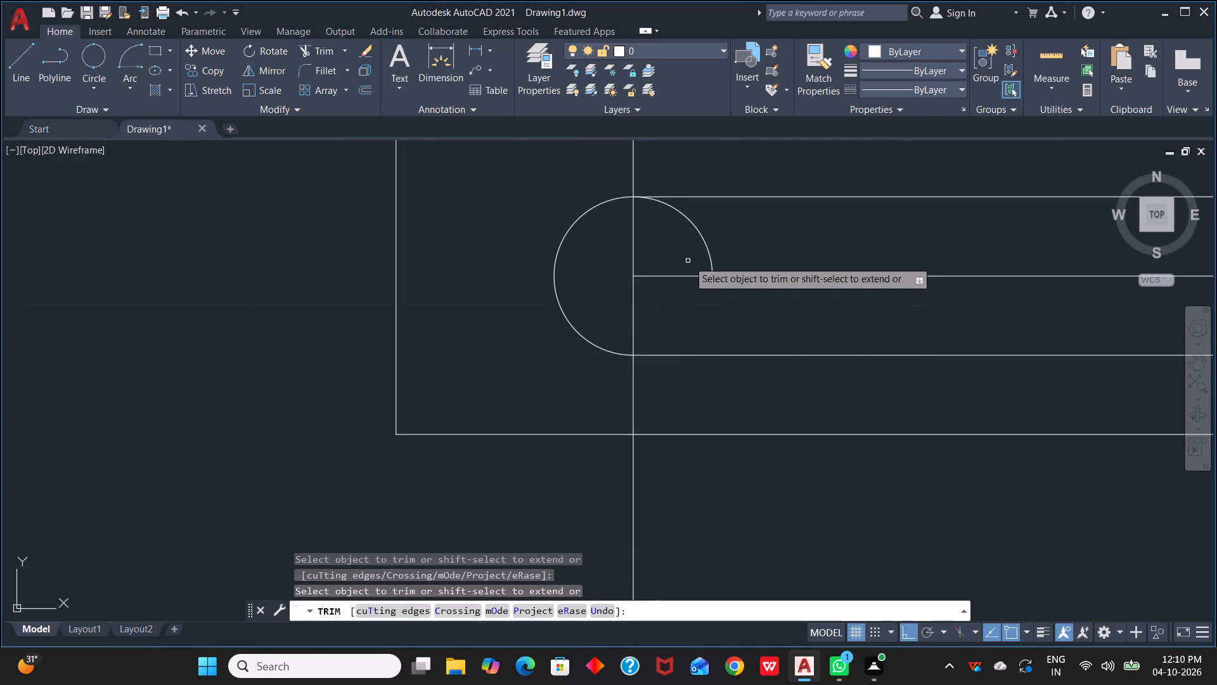
pyautogui.click(704, 240)
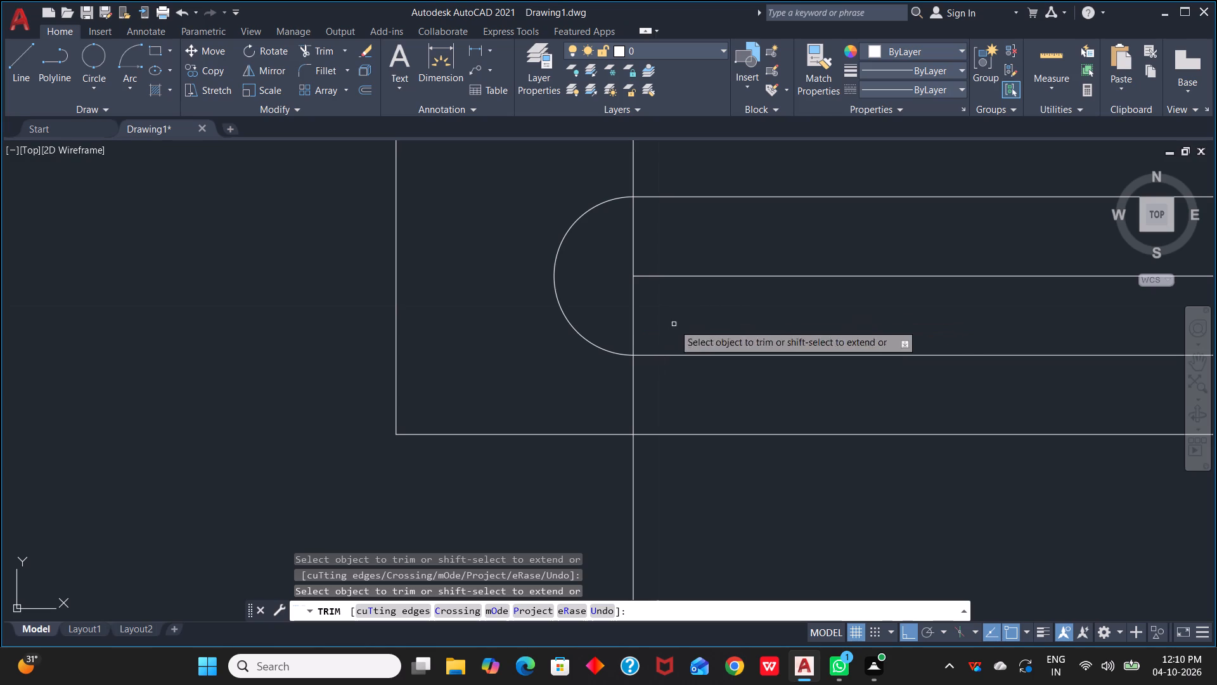
# Trim away the westernmost tread line's segments inside the divider's rounded west end, between the two inner lines.
pyautogui.click(638, 324)
pyautogui.moveTo(635, 324); pyautogui.dragTo(629, 325)
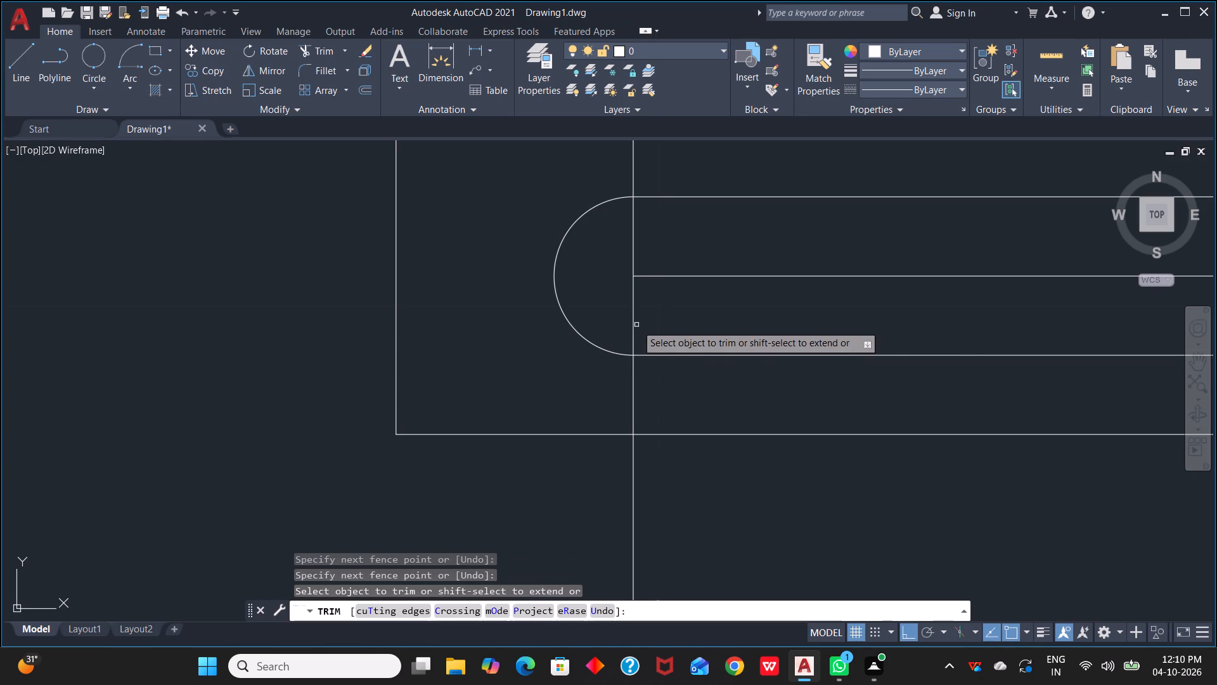
pyautogui.click(634, 327)
pyautogui.click(632, 230)
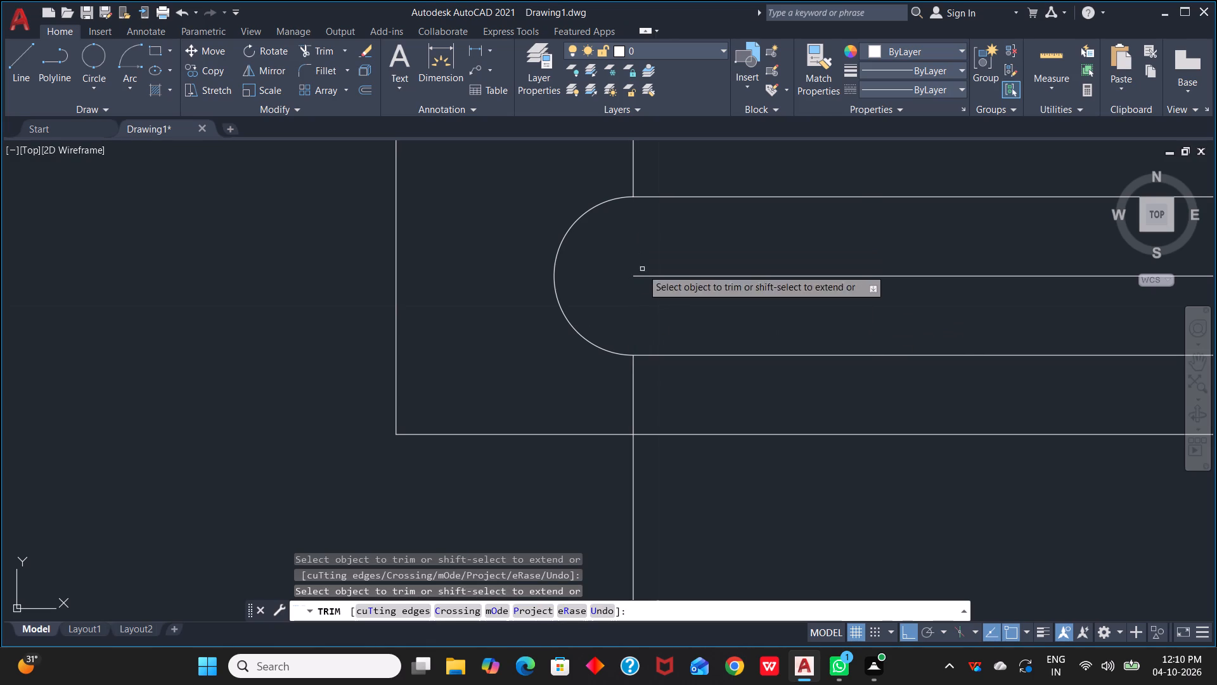
pyautogui.press('Escape')
pyautogui.press('Escape')
# Extend the divider's centre line west to meet the arc of the rounded west end.
pyautogui.press('e')
pyautogui.press('v')
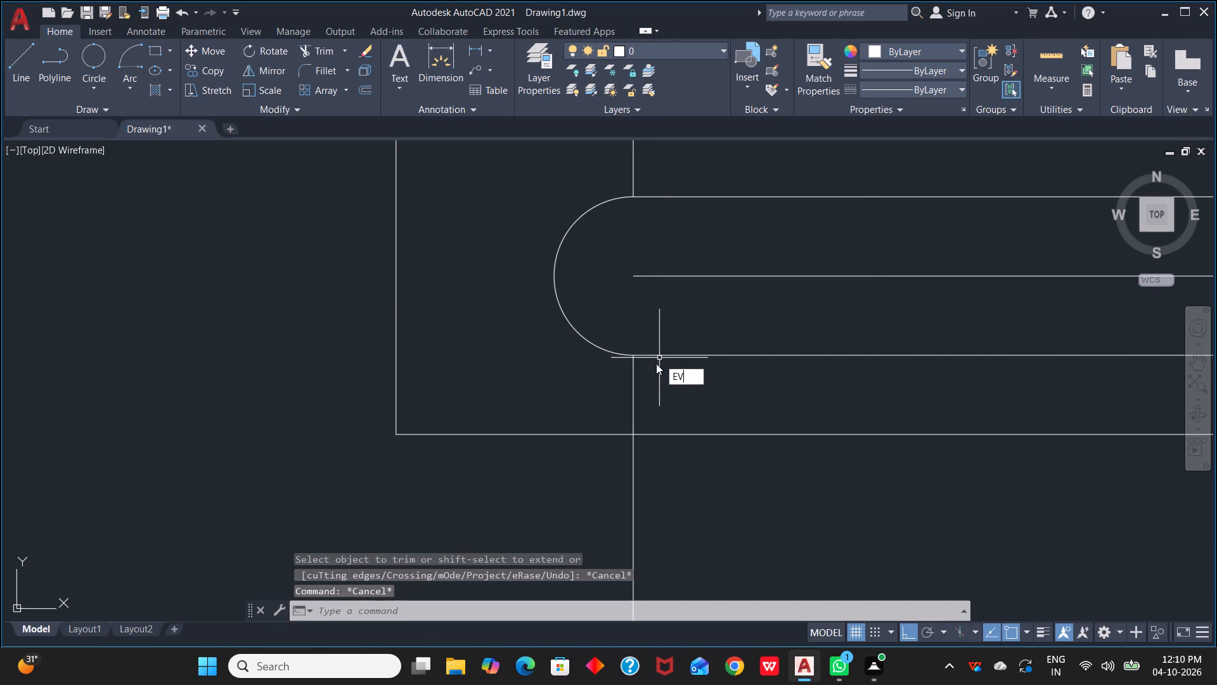
pyautogui.press('BackSpace')
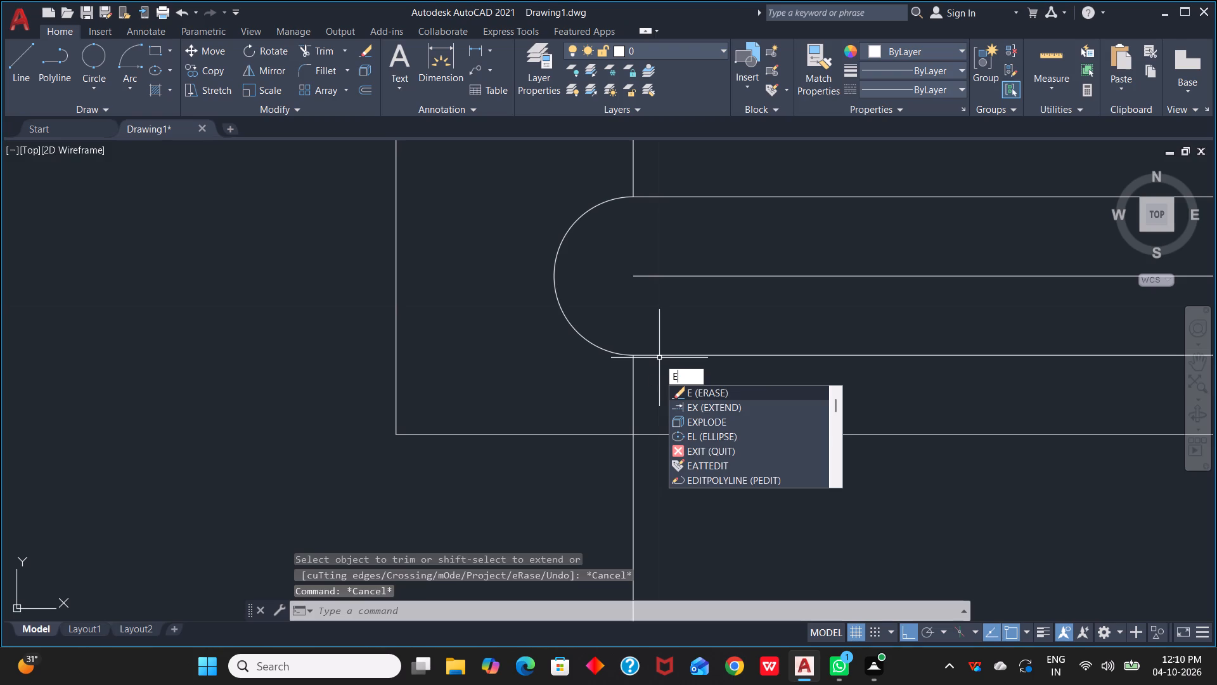
pyautogui.press('x')
pyautogui.press('space')
pyautogui.click(654, 278)
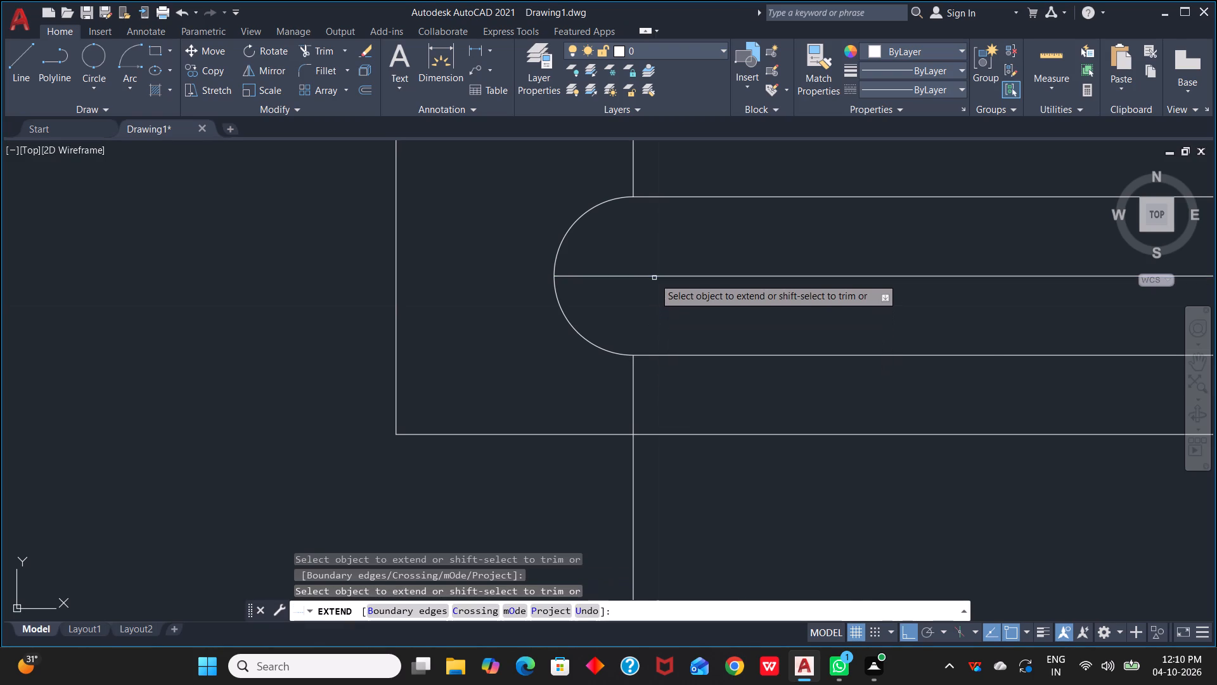
pyautogui.scroll(-4, 755, 324)
pyautogui.scroll(-1, 865, 380)
pyautogui.scroll(2, 868, 378)
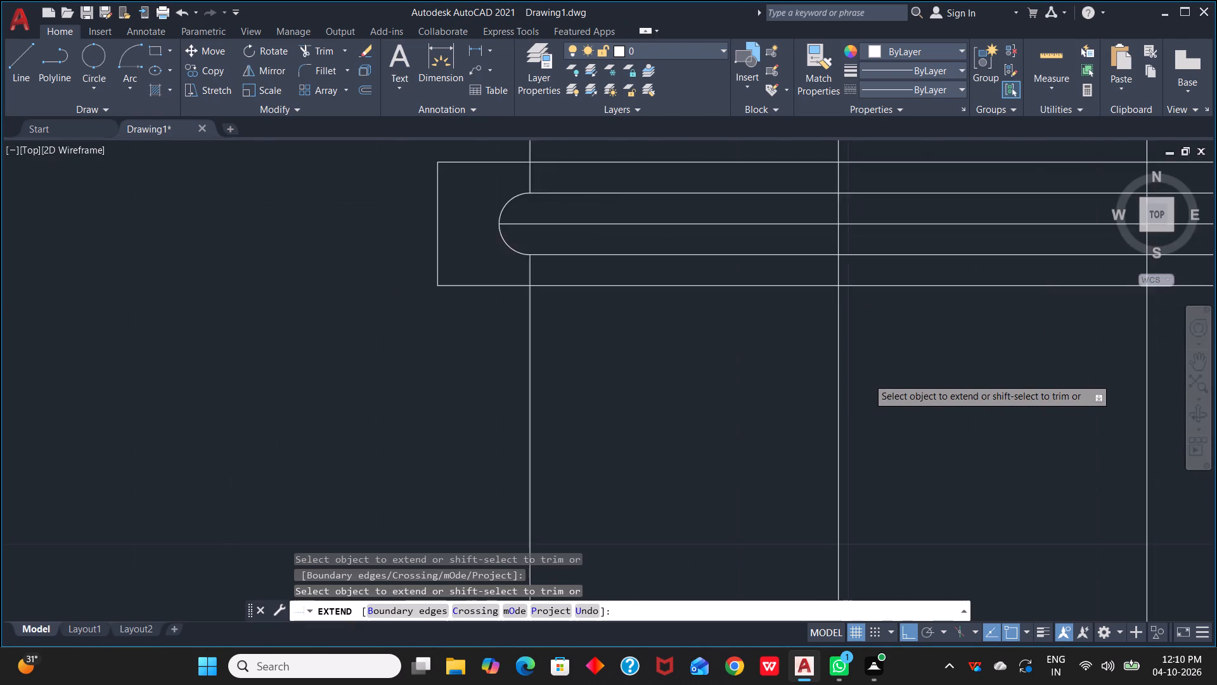
pyautogui.scroll(2, 868, 378)
pyautogui.scroll(-2, 868, 375)
pyautogui.moveTo(868, 375); pyautogui.dragTo(858, 502, button='middle')
pyautogui.scroll(3, 854, 502)
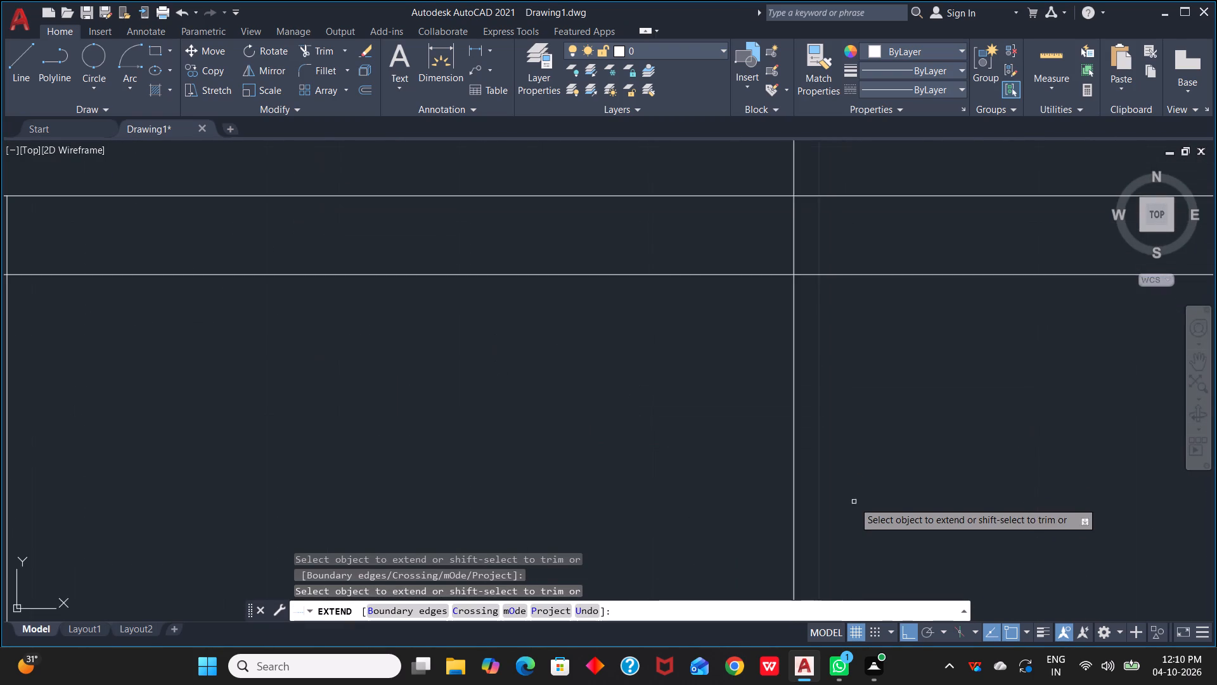
pyautogui.moveTo(854, 498); pyautogui.dragTo(781, 596, button='middle')
pyautogui.scroll(-2, 783, 567)
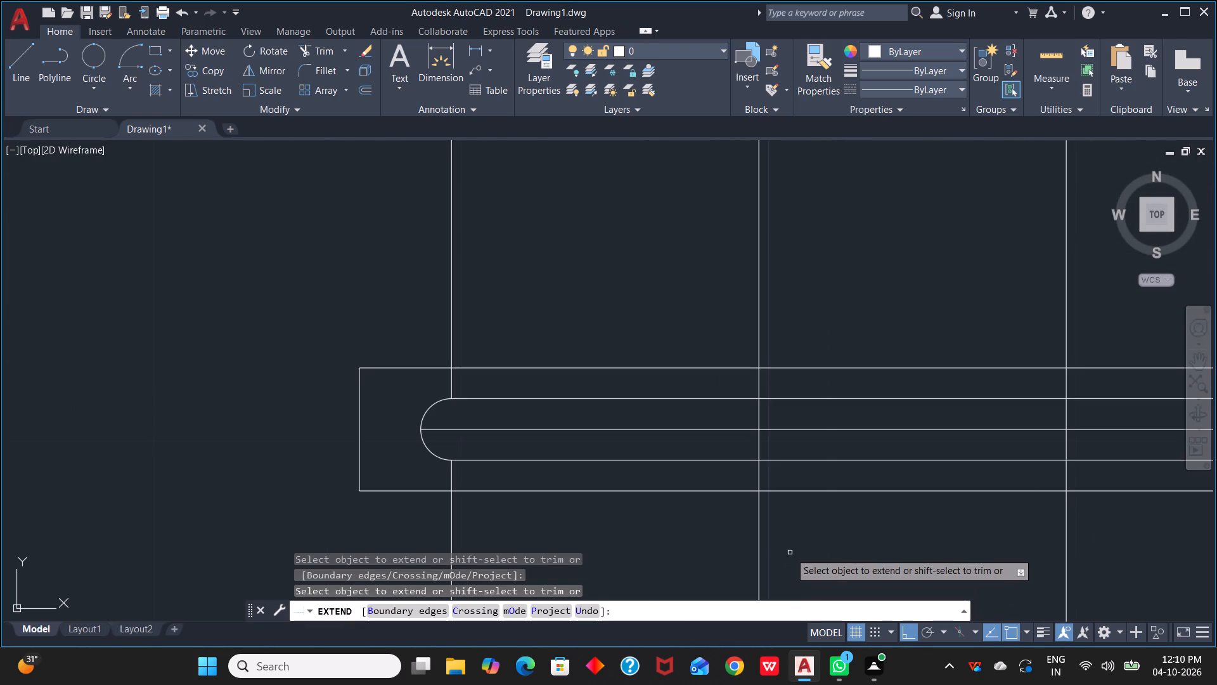
pyautogui.press('Escape')
pyautogui.press('Escape')
# Trim away the tread-line segments between the divider's south inner and outer lines, from the second tread line to the east end.
pyautogui.press('t')
pyautogui.press('r')
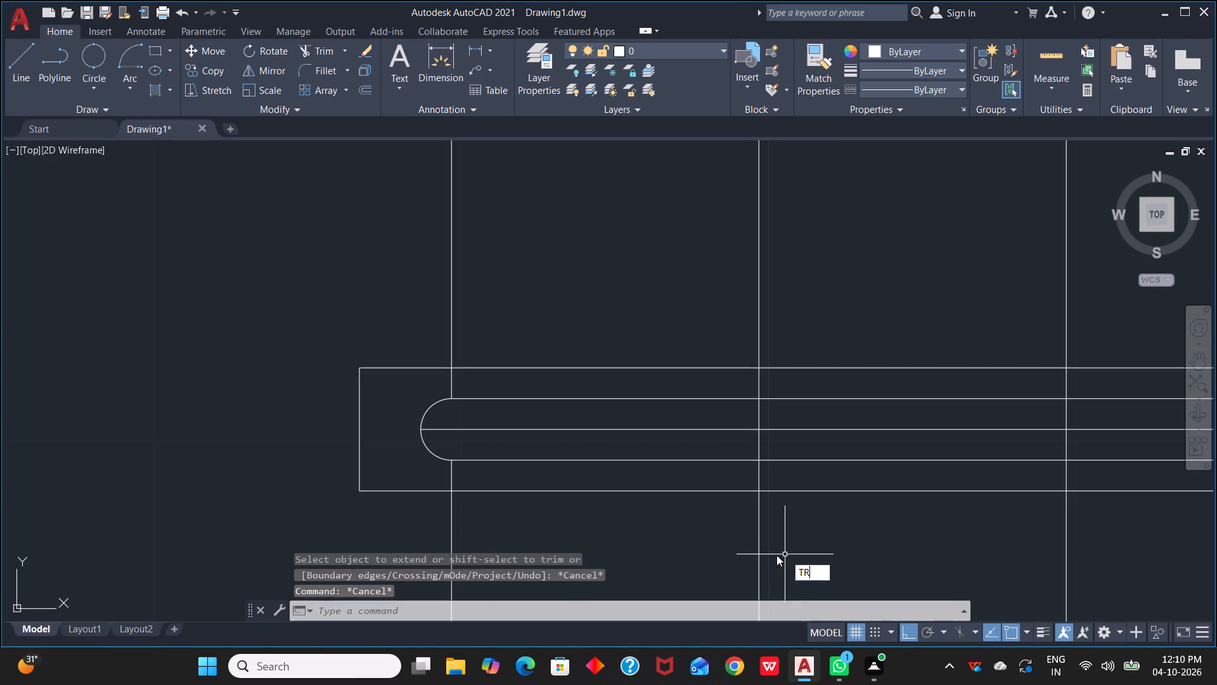
pyautogui.press('space')
pyautogui.scroll(-3, 752, 459)
pyautogui.scroll(4, 775, 492)
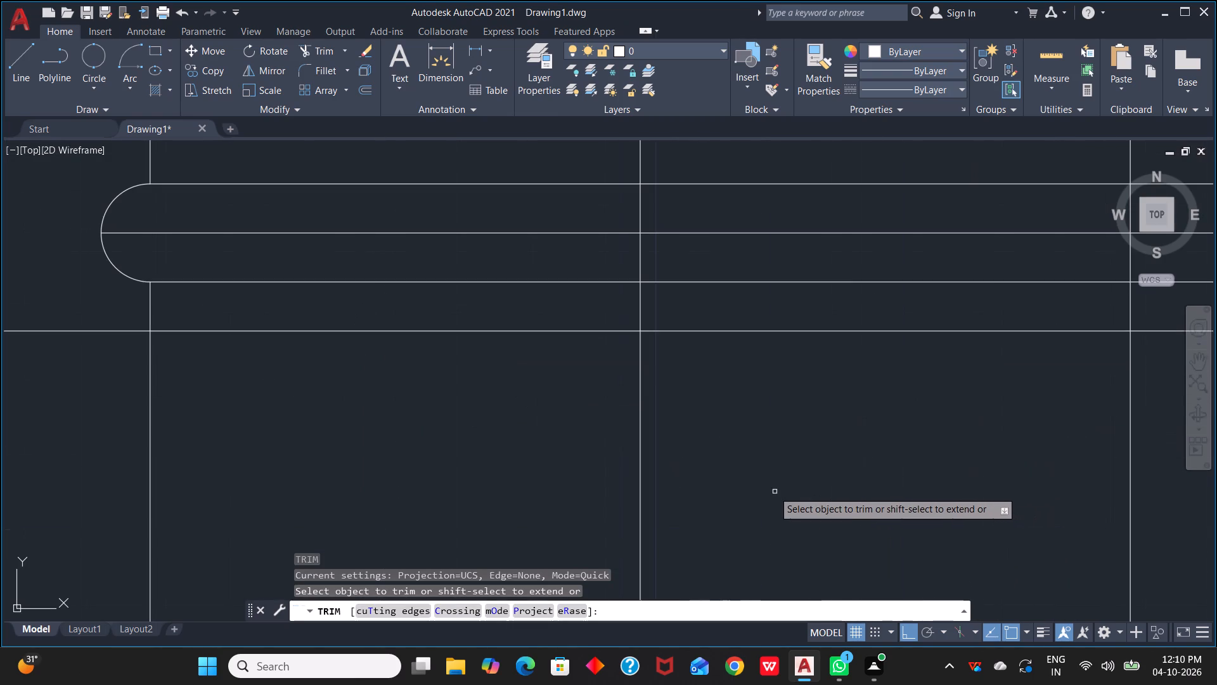
pyautogui.click(550, 303)
pyautogui.scroll(-1, 954, 318)
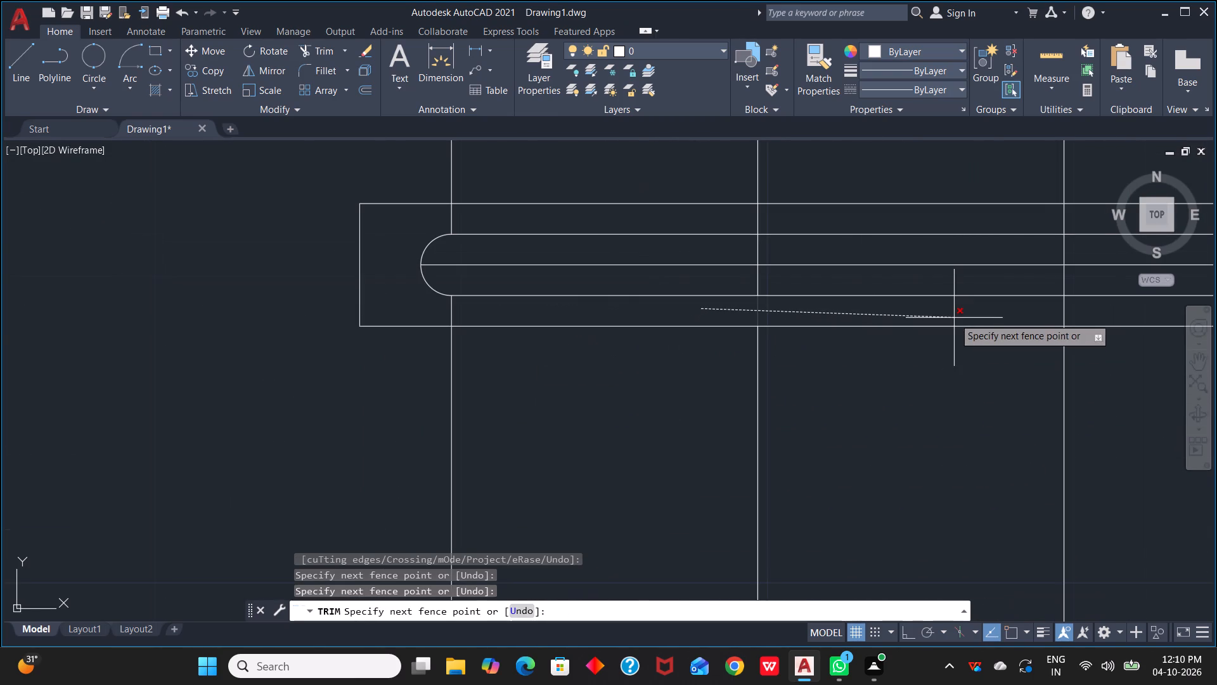
pyautogui.moveTo(954, 318); pyautogui.dragTo(304, 419, button='middle')
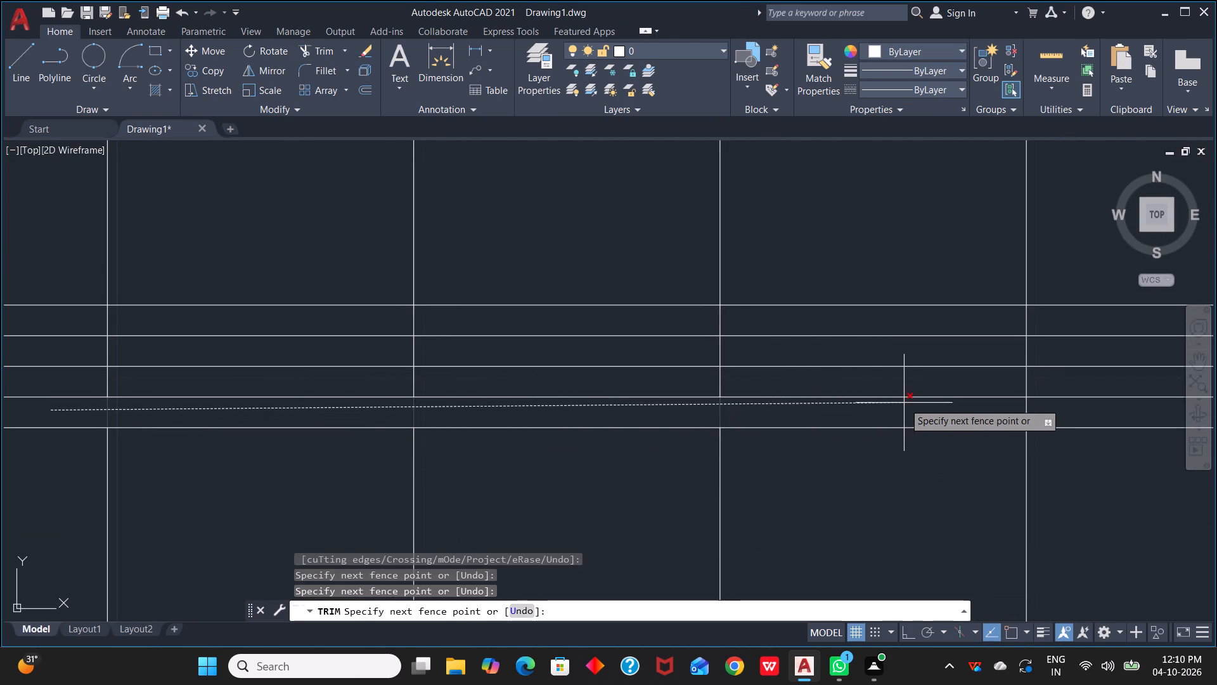
pyautogui.scroll(-2, 898, 405)
pyautogui.moveTo(898, 406); pyautogui.dragTo(325, 379, button='middle')
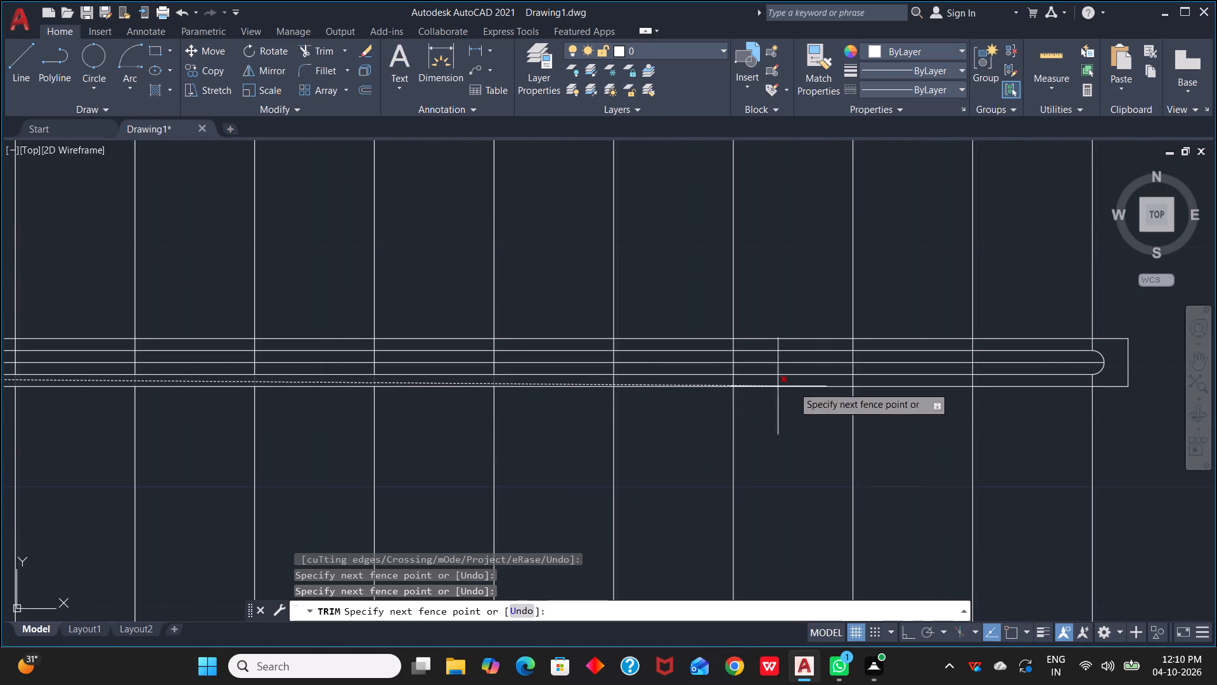
pyautogui.click(1100, 382)
# Trim away all tread-line segments between the divider's north inner and outer lines, from west end to east end.
pyautogui.scroll(-2, 365, 495)
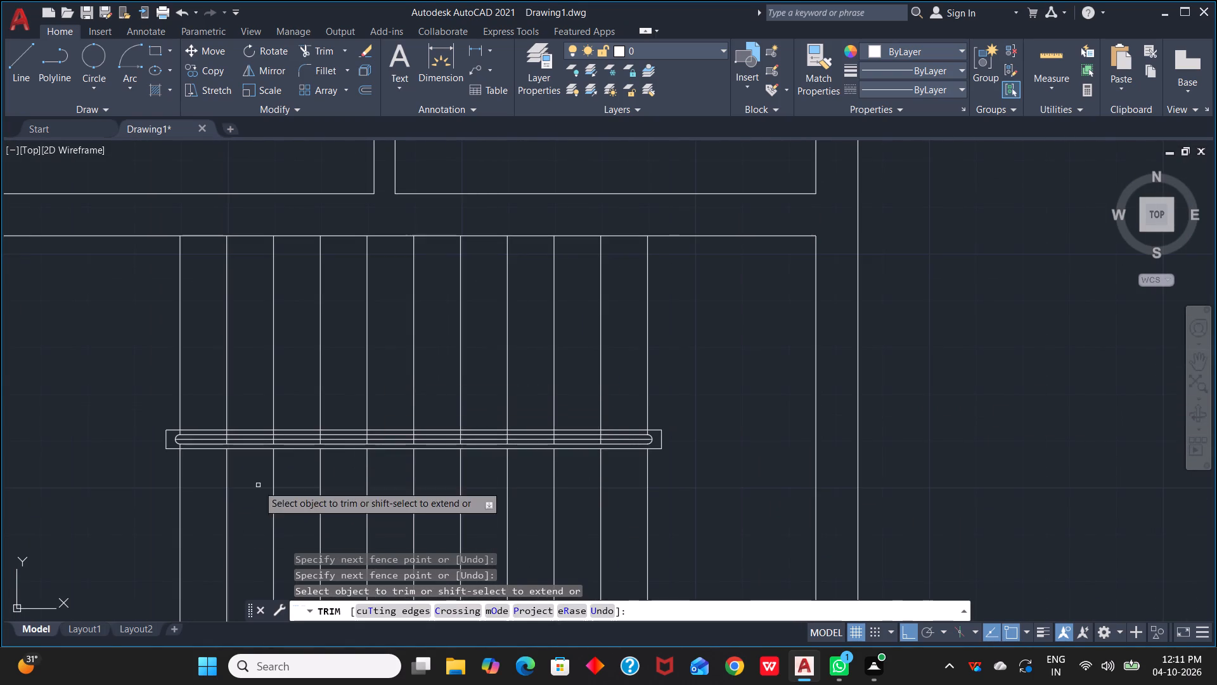
pyautogui.scroll(3, 203, 471)
pyautogui.moveTo(153, 427); pyautogui.dragTo(591, 538, button='middle')
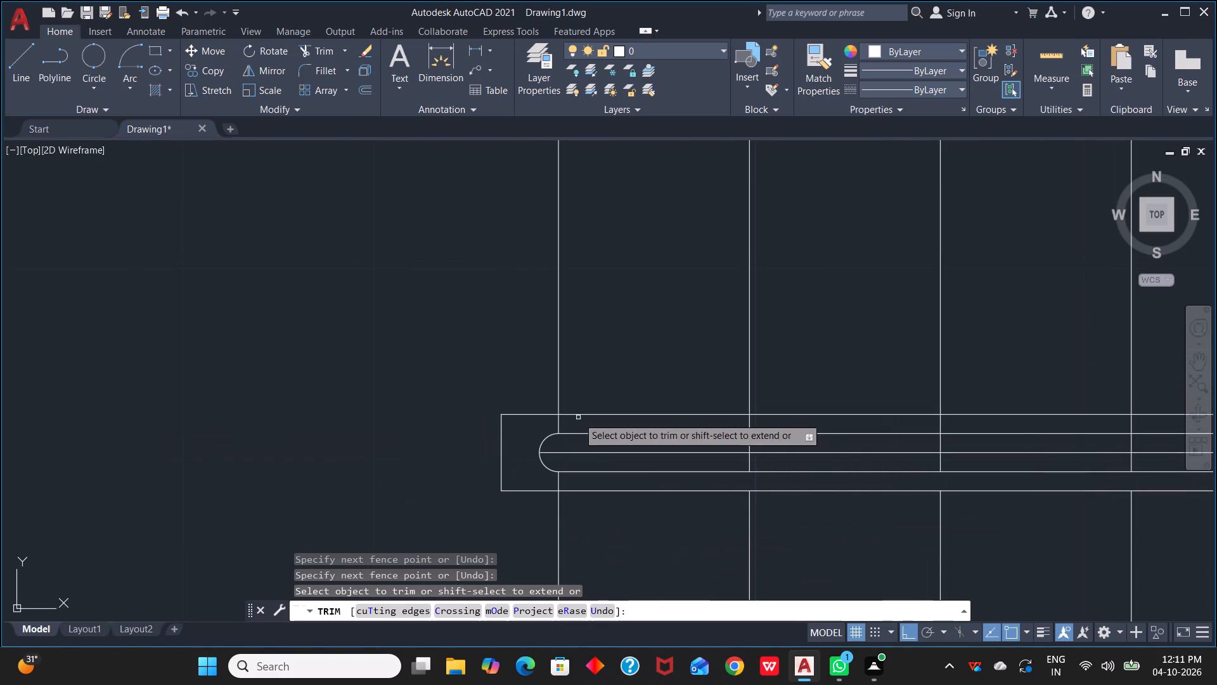
pyautogui.click(535, 425)
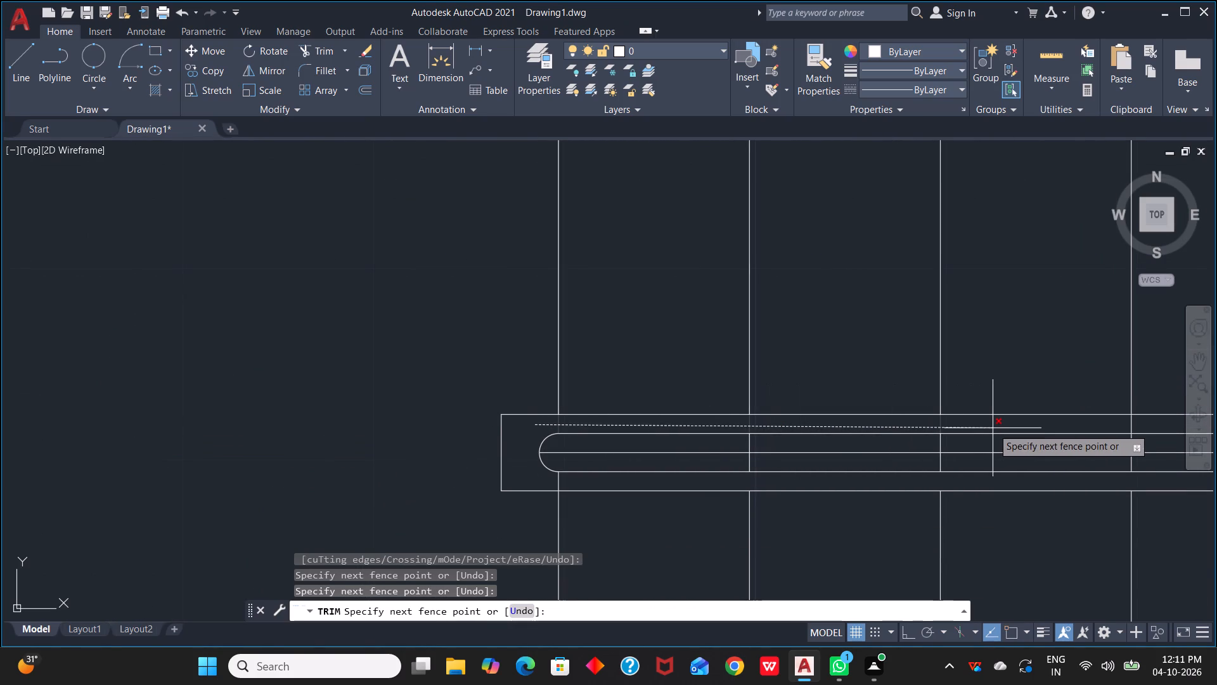
pyautogui.scroll(-1, 993, 428)
pyautogui.moveTo(993, 428); pyautogui.dragTo(359, 445, button='middle')
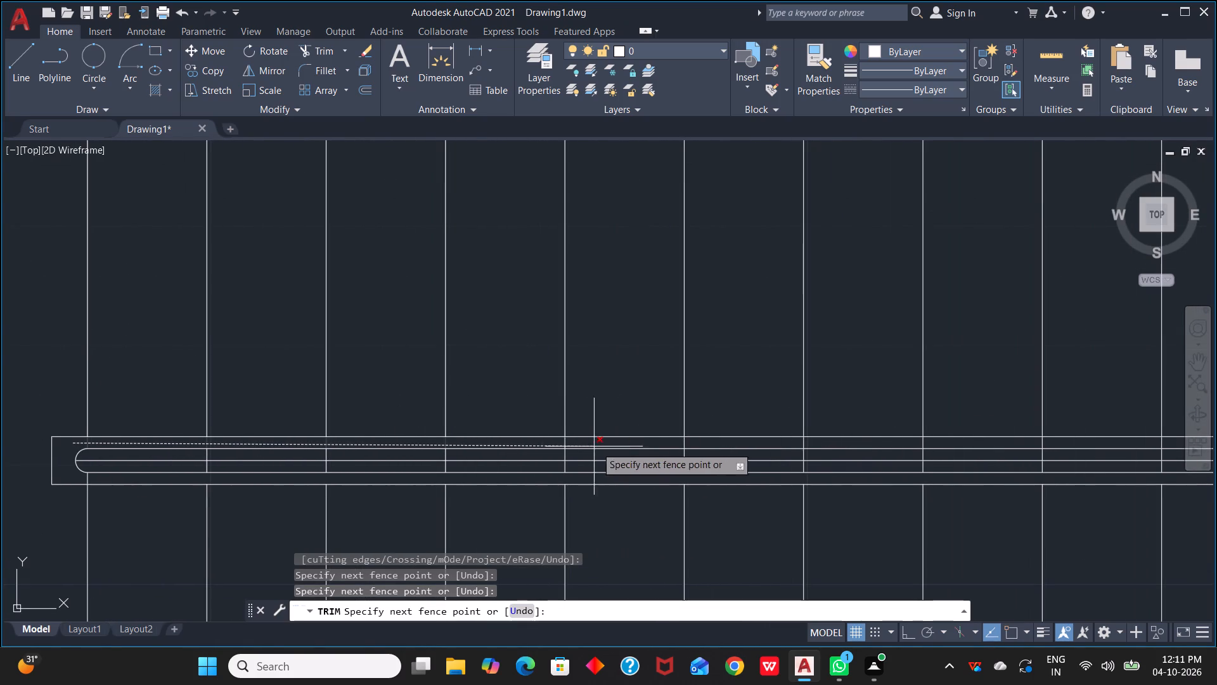
pyautogui.scroll(-1, 1151, 444)
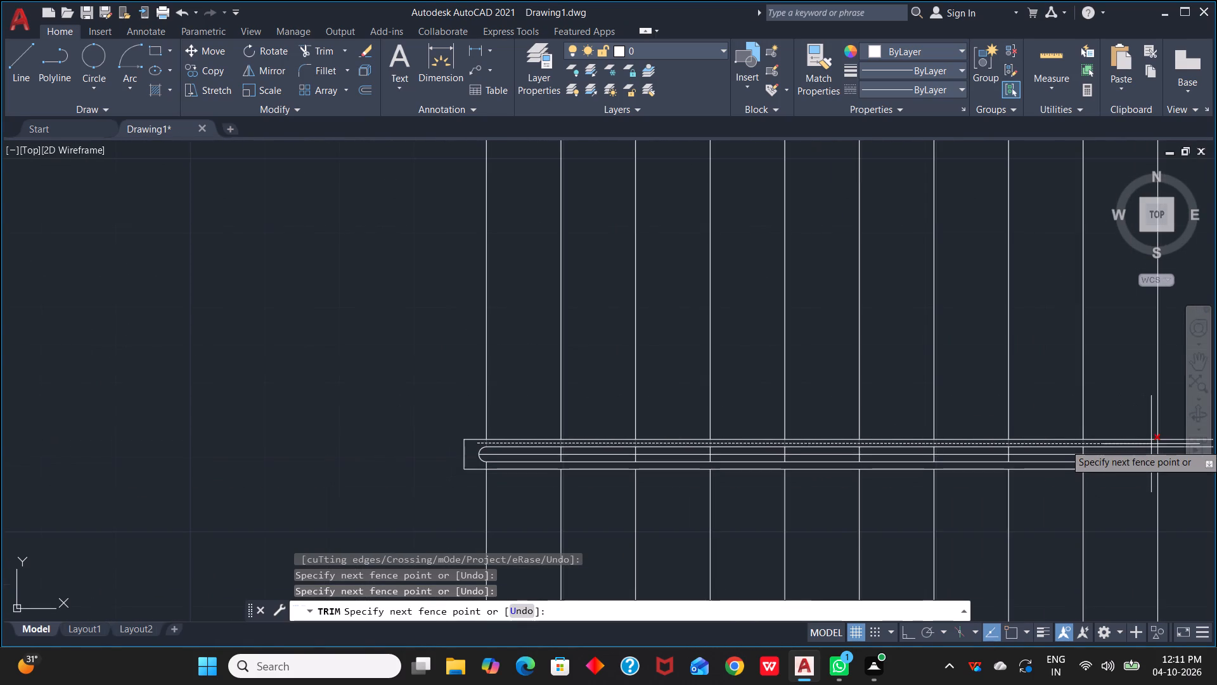
pyautogui.moveTo(1151, 444); pyautogui.dragTo(811, 462, button='middle')
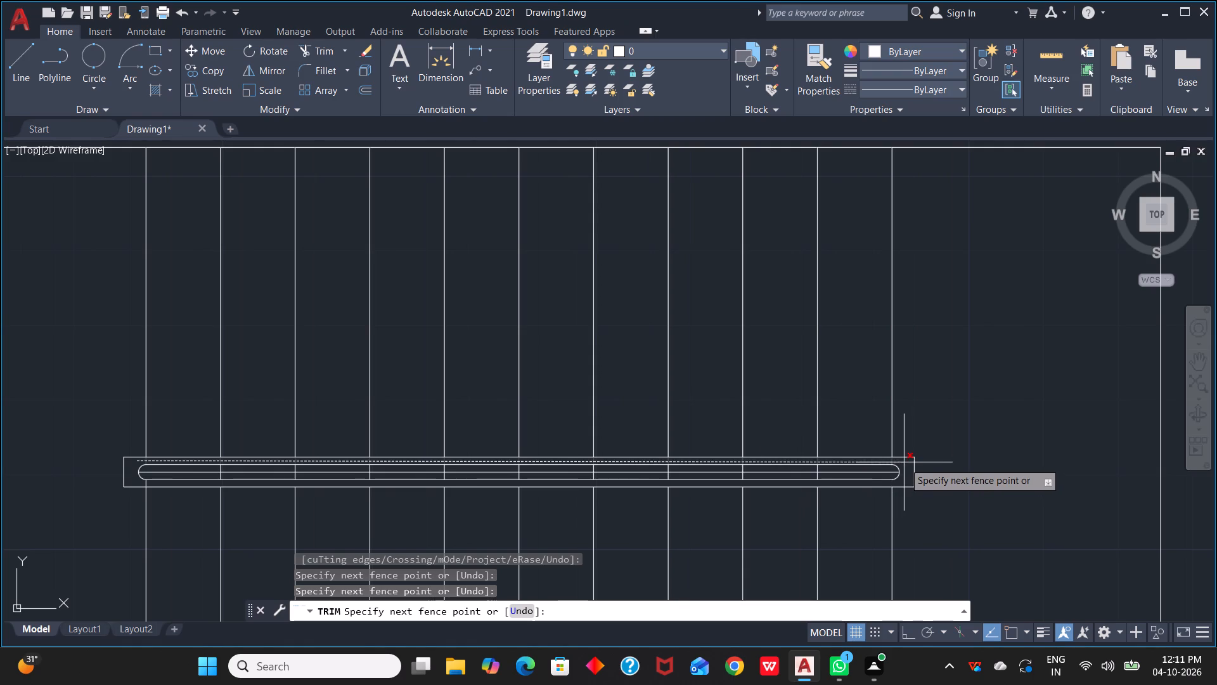
pyautogui.click(894, 460)
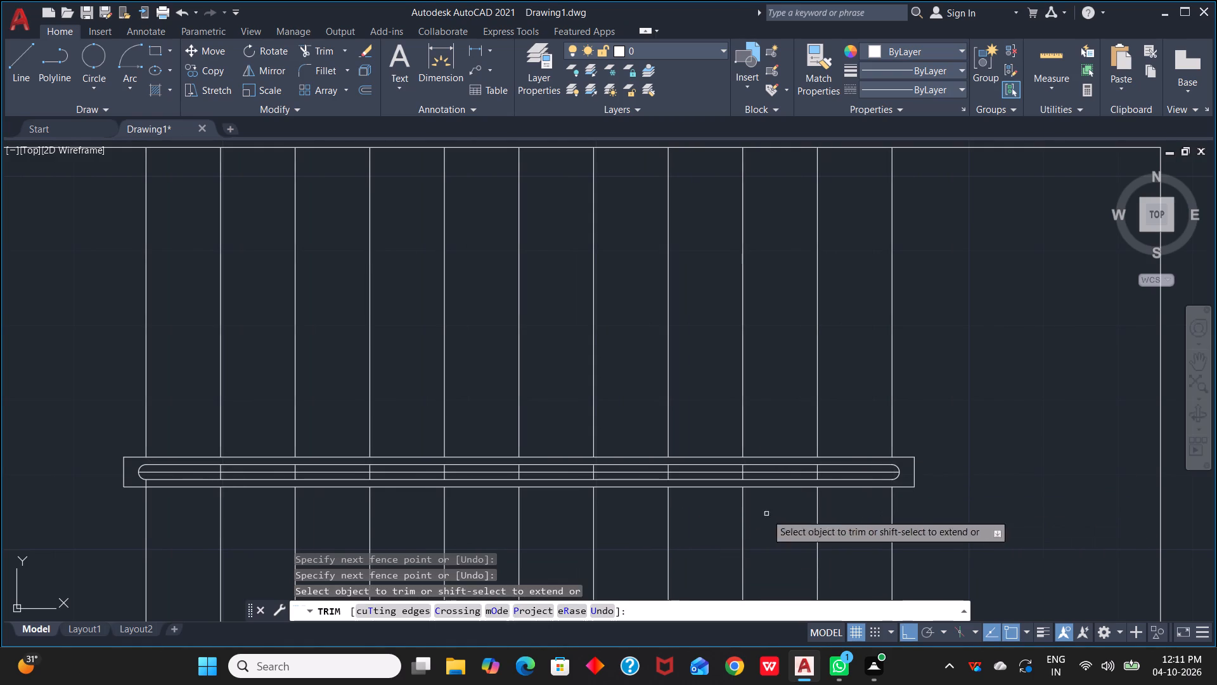
# Trim away the westernmost tread line's leftover stub between the divider's south inner and outer lines.
pyautogui.scroll(2, 162, 509)
pyautogui.moveTo(179, 506); pyautogui.dragTo(619, 506, button='middle')
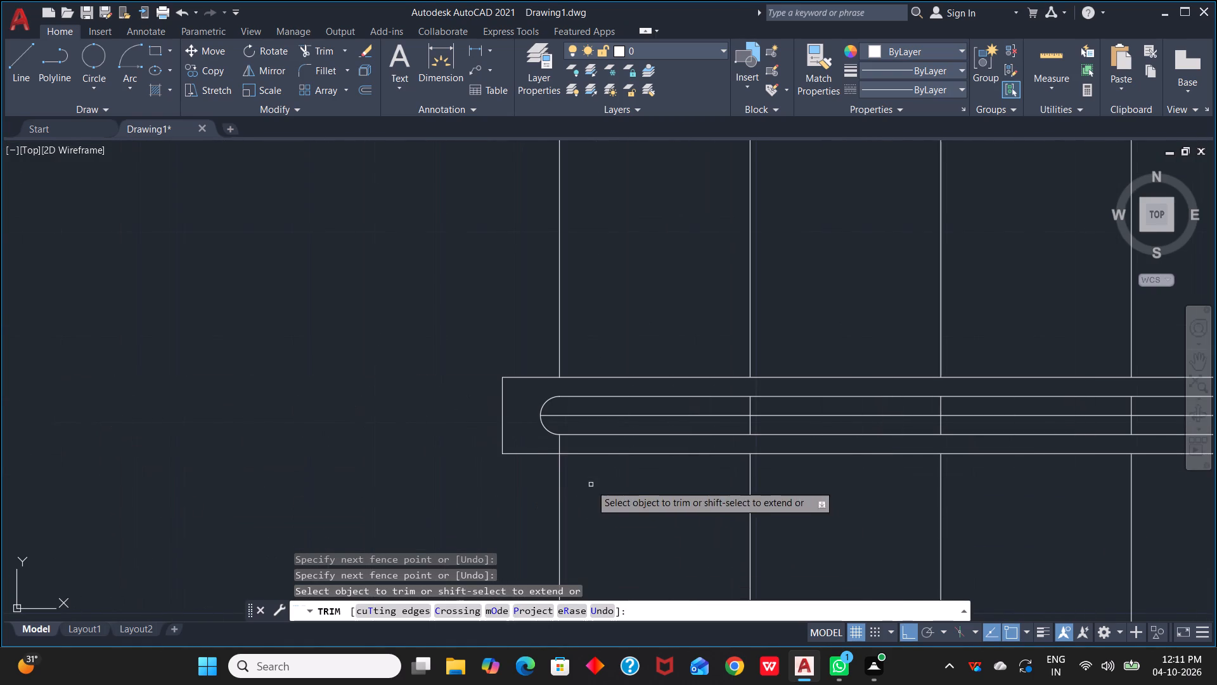
pyautogui.moveTo(551, 445); pyautogui.dragTo(565, 445)
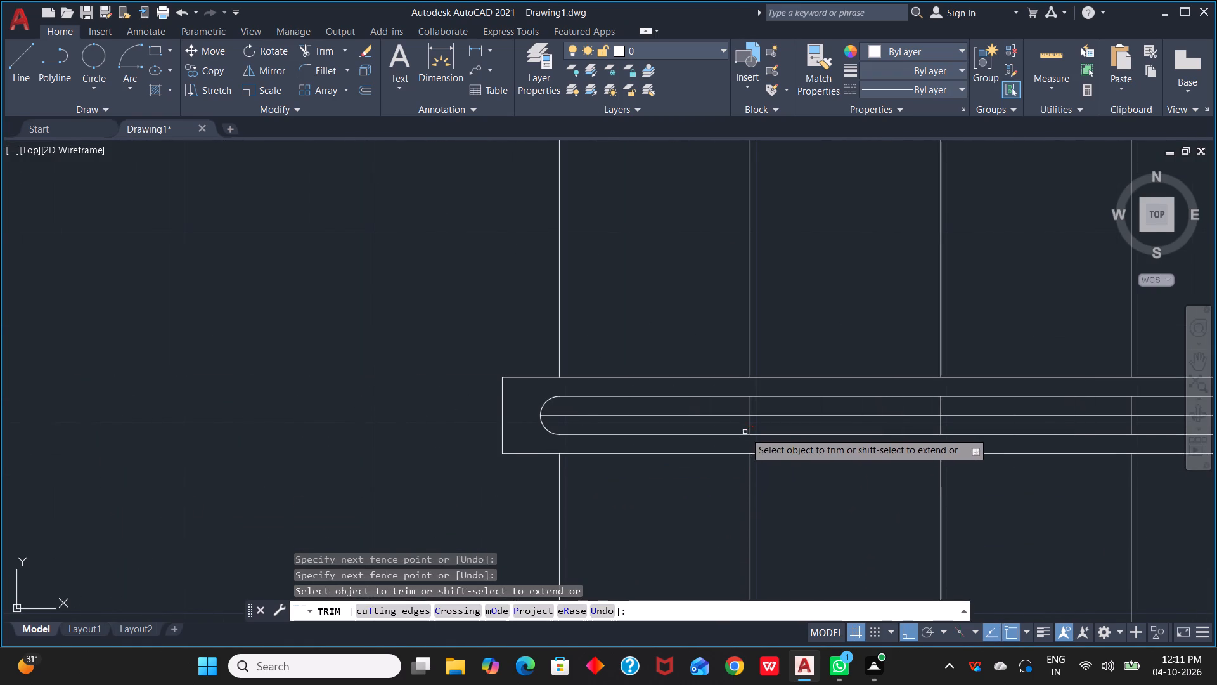
# Trim away the tread-line segments between the divider's centre and south inner lines, plus the second tread line's segment just north of the centre line.
pyautogui.moveTo(744, 424); pyautogui.dragTo(759, 424)
pyautogui.click(749, 407)
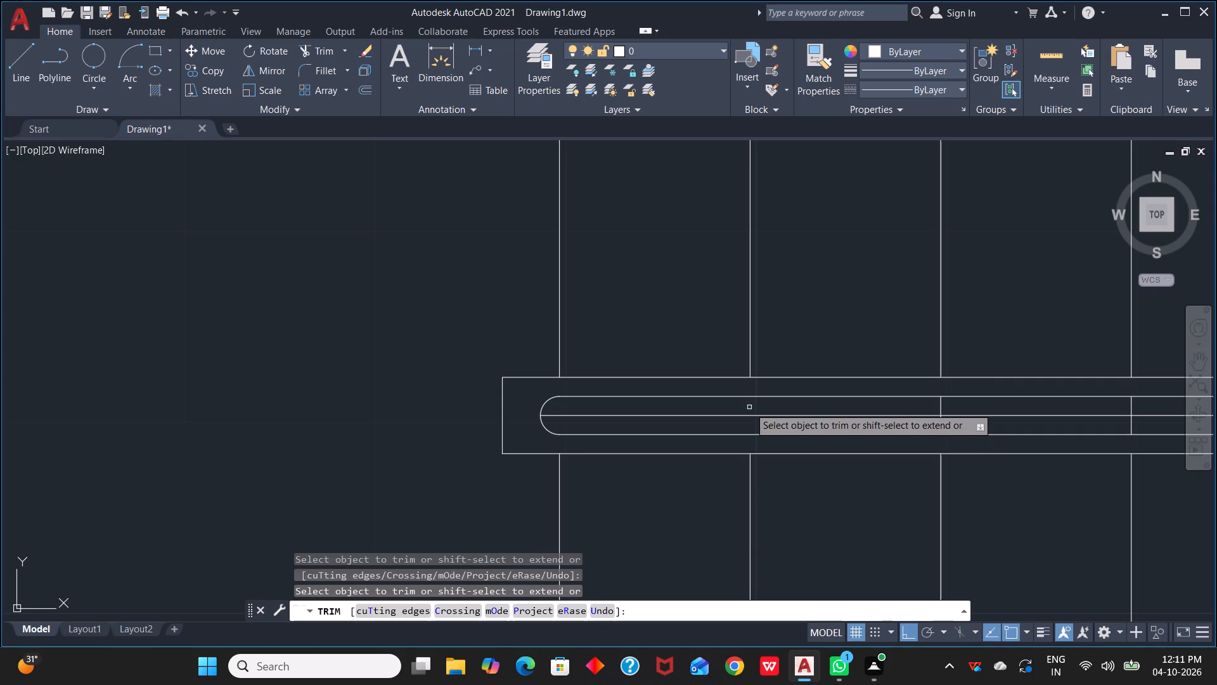
pyautogui.click(937, 427)
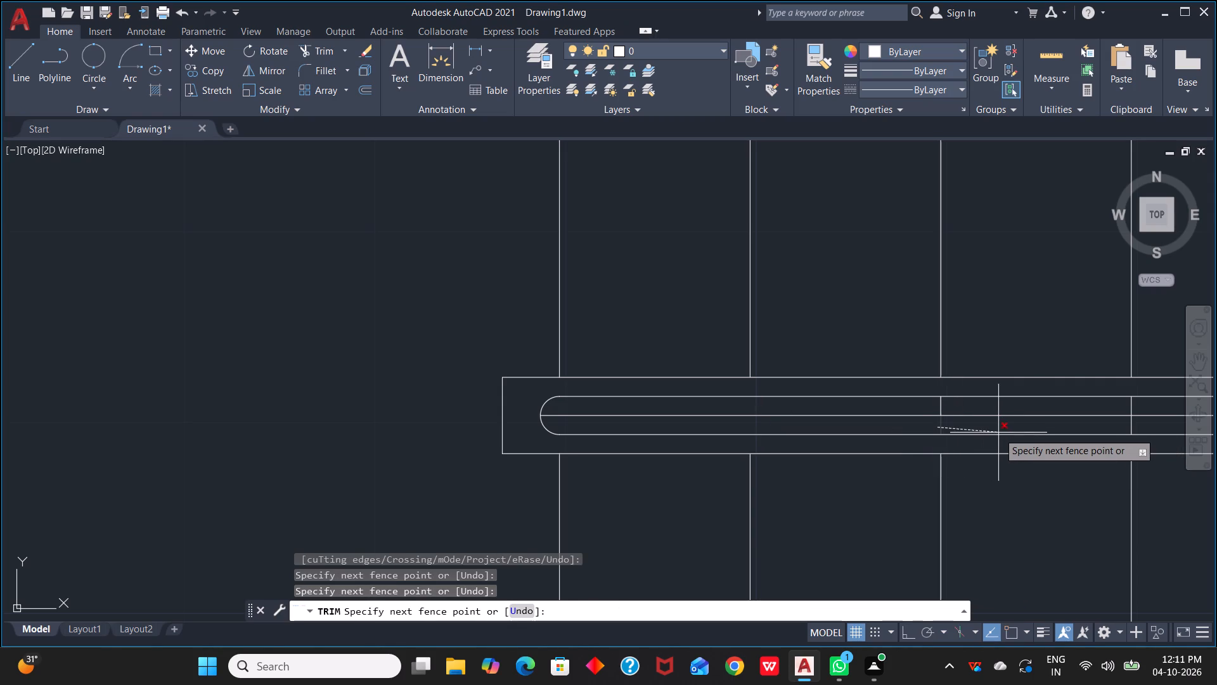
pyautogui.scroll(-2, 998, 433)
pyautogui.moveTo(1081, 440); pyautogui.dragTo(515, 521, button='middle')
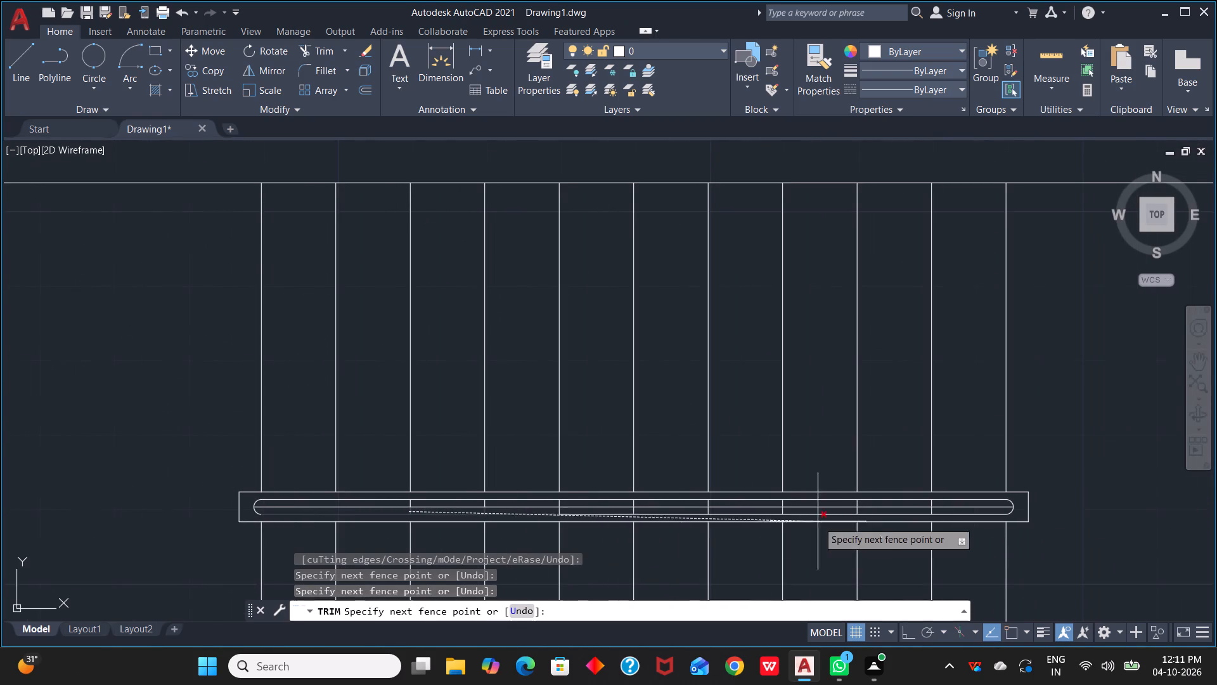
pyautogui.click(983, 512)
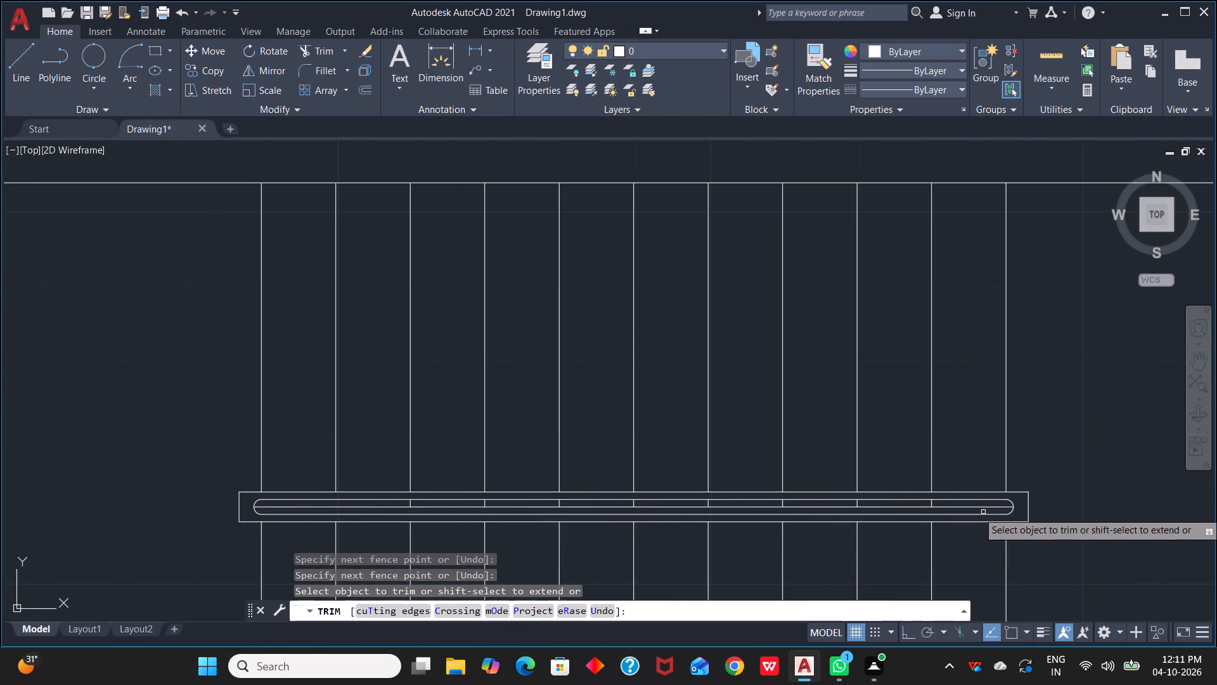
# Trim away the remaining tread-line segments between the divider's centre line and north inner line.
pyautogui.scroll(2, 402, 506)
pyautogui.click(402, 501)
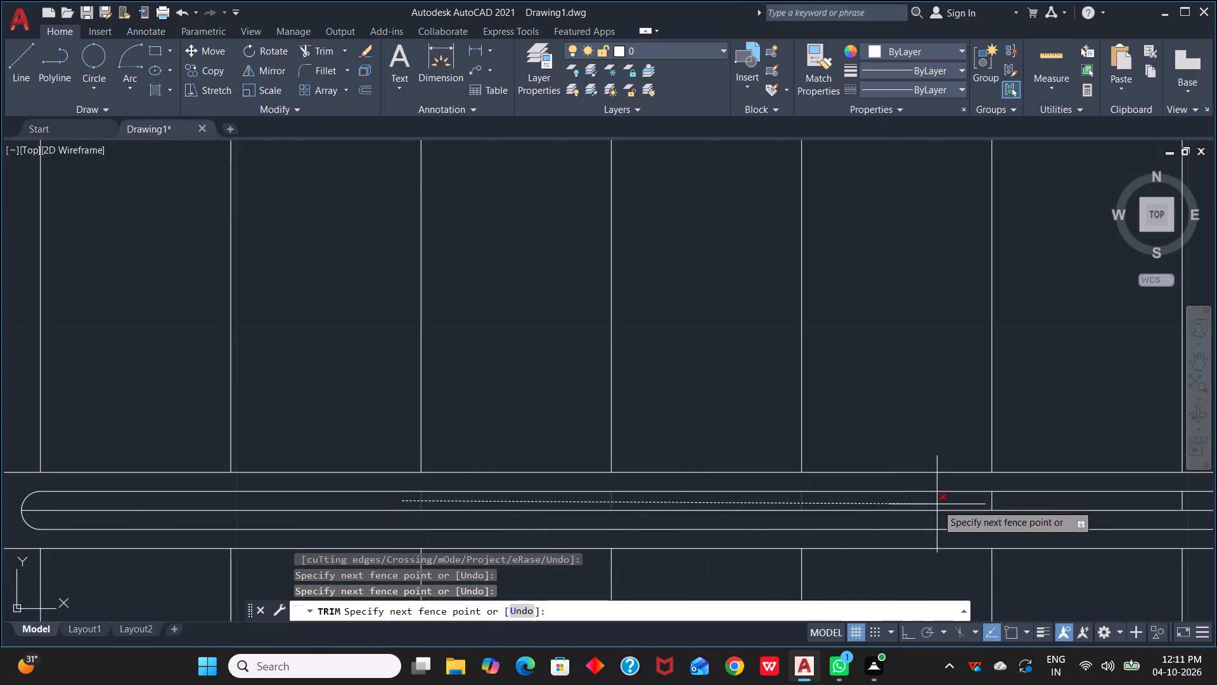
pyautogui.scroll(-2, 937, 504)
pyautogui.moveTo(929, 506); pyautogui.dragTo(505, 506, button='middle')
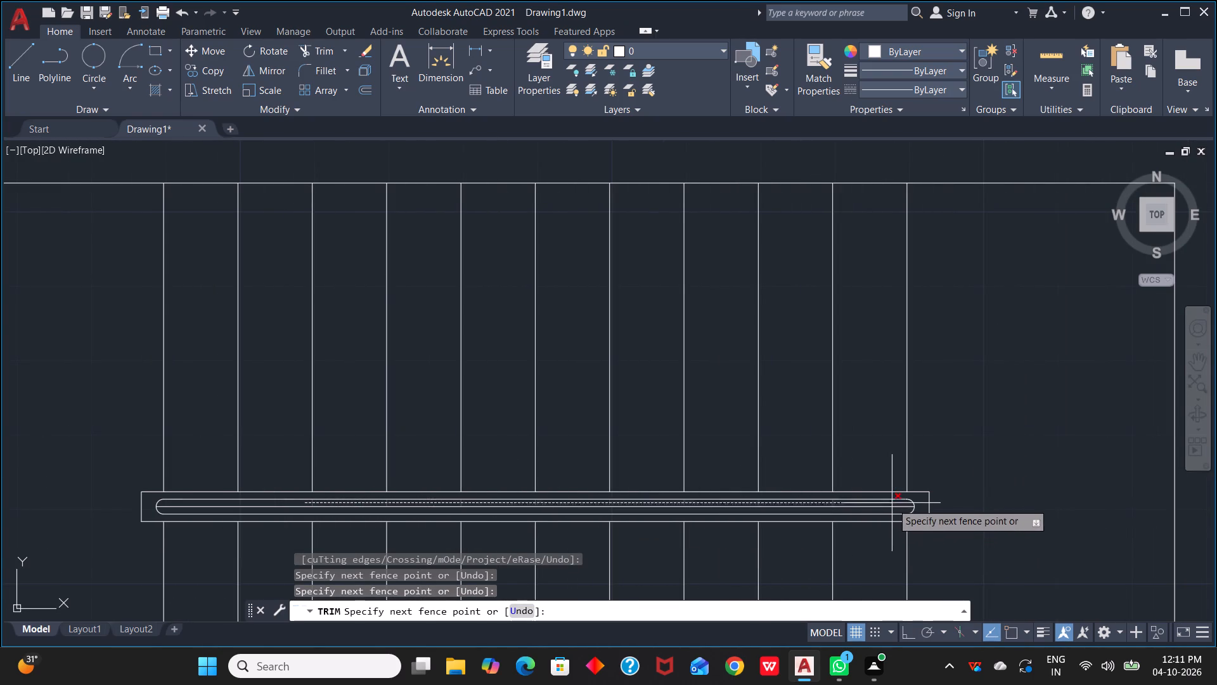
pyautogui.click(896, 504)
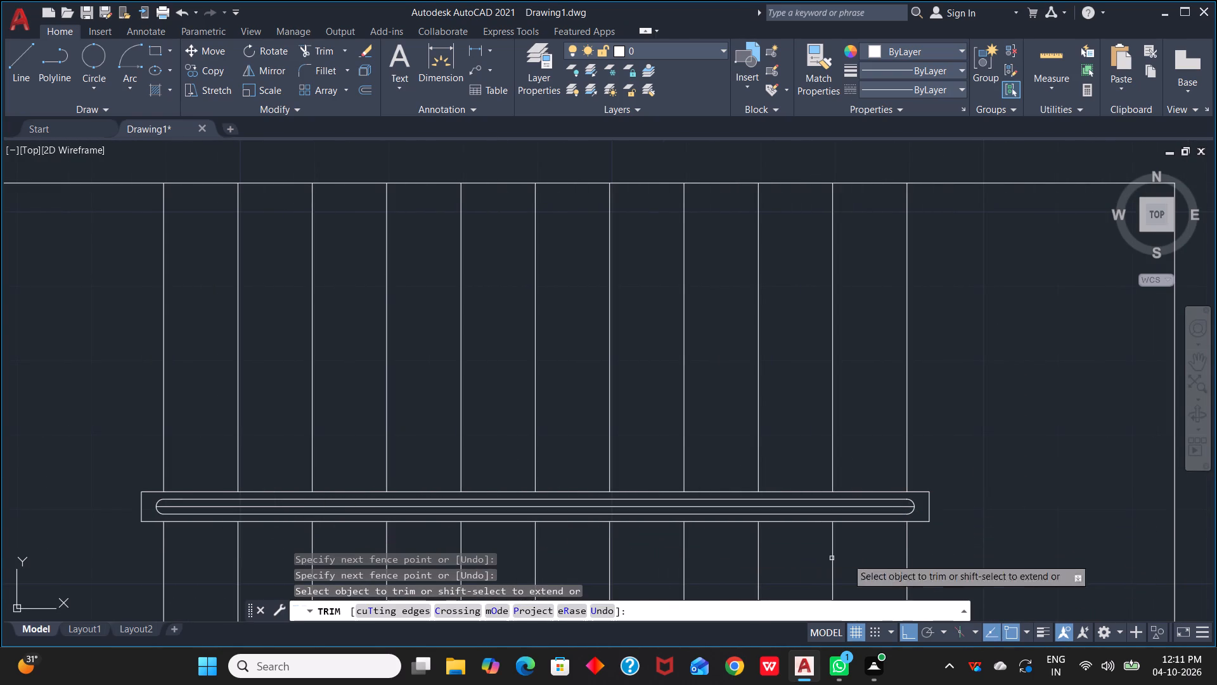
pyautogui.scroll(-3, 990, 515)
pyautogui.scroll(3, 996, 528)
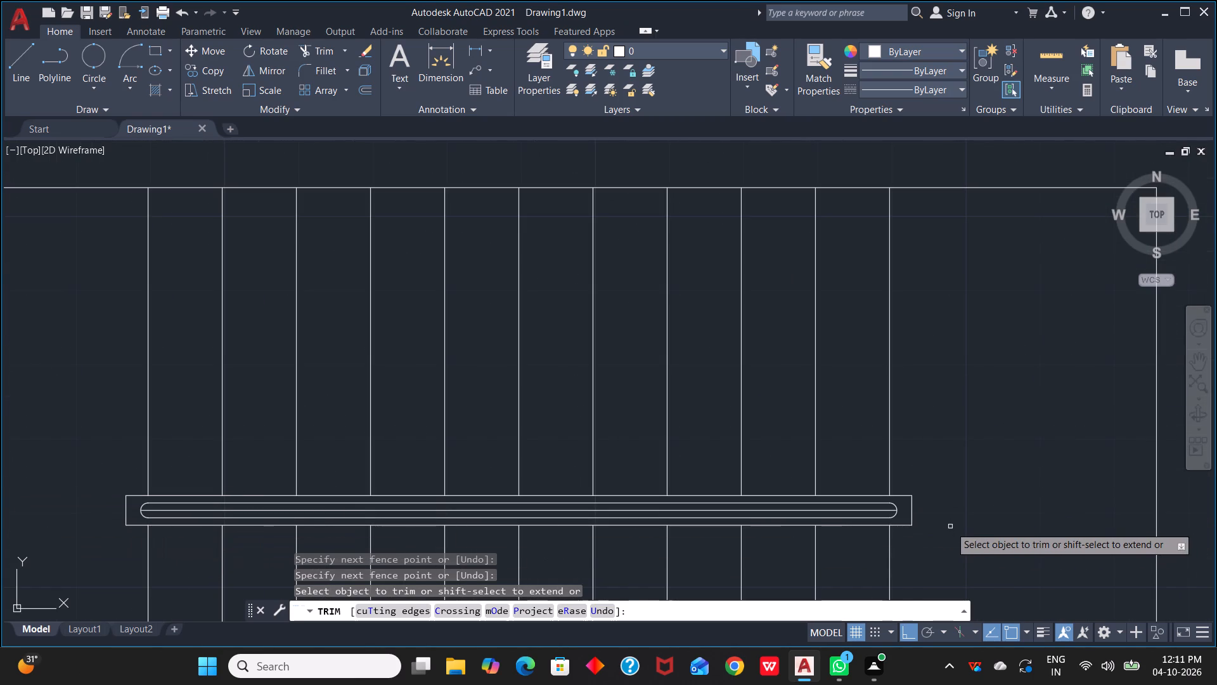
pyautogui.scroll(-1, 950, 512)
pyautogui.scroll(3, 944, 523)
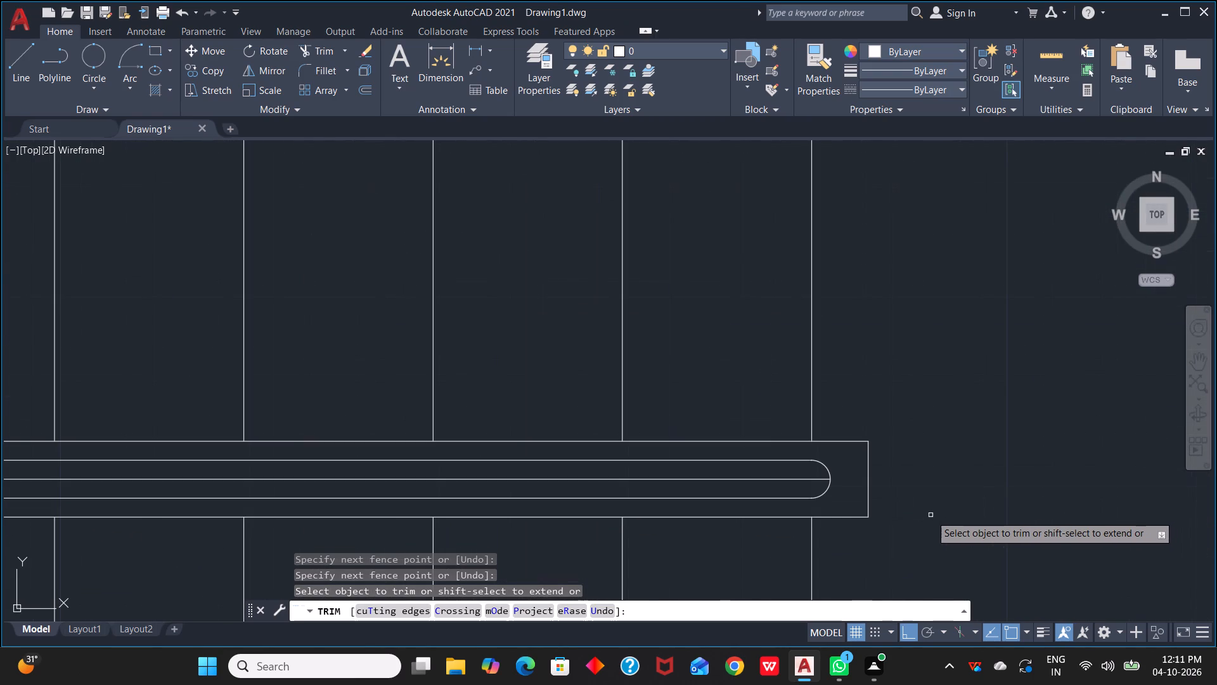
pyautogui.press('f')
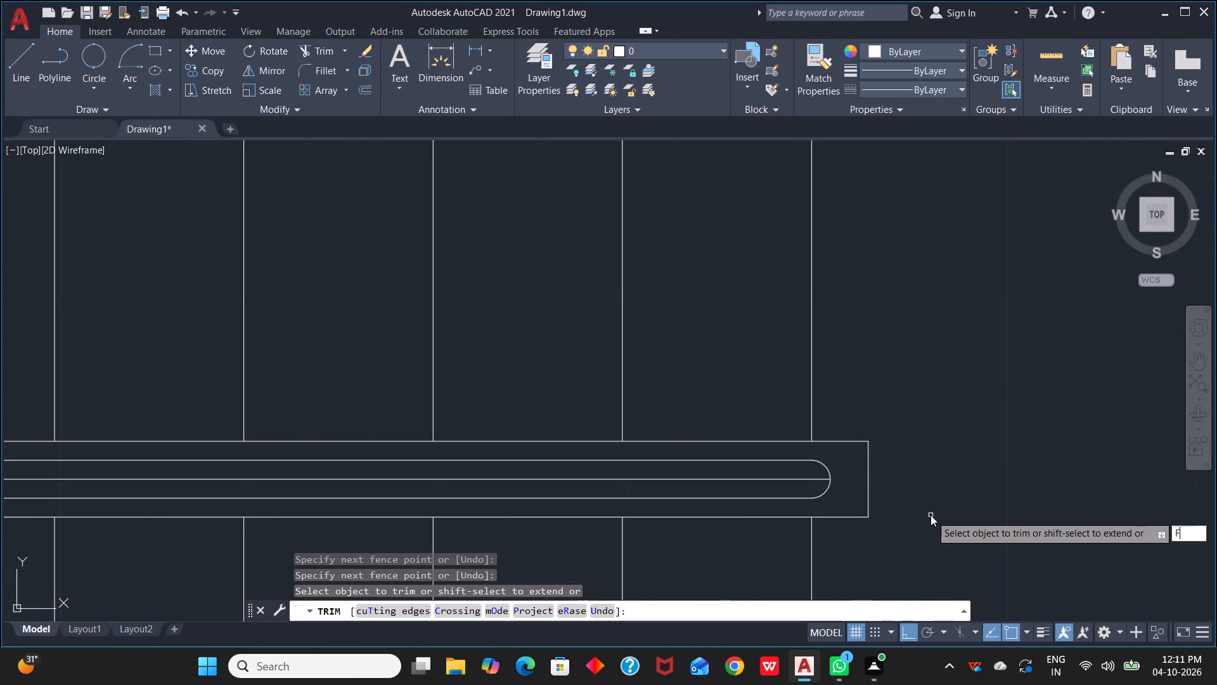
pyautogui.press('Escape')
pyautogui.press('Escape')
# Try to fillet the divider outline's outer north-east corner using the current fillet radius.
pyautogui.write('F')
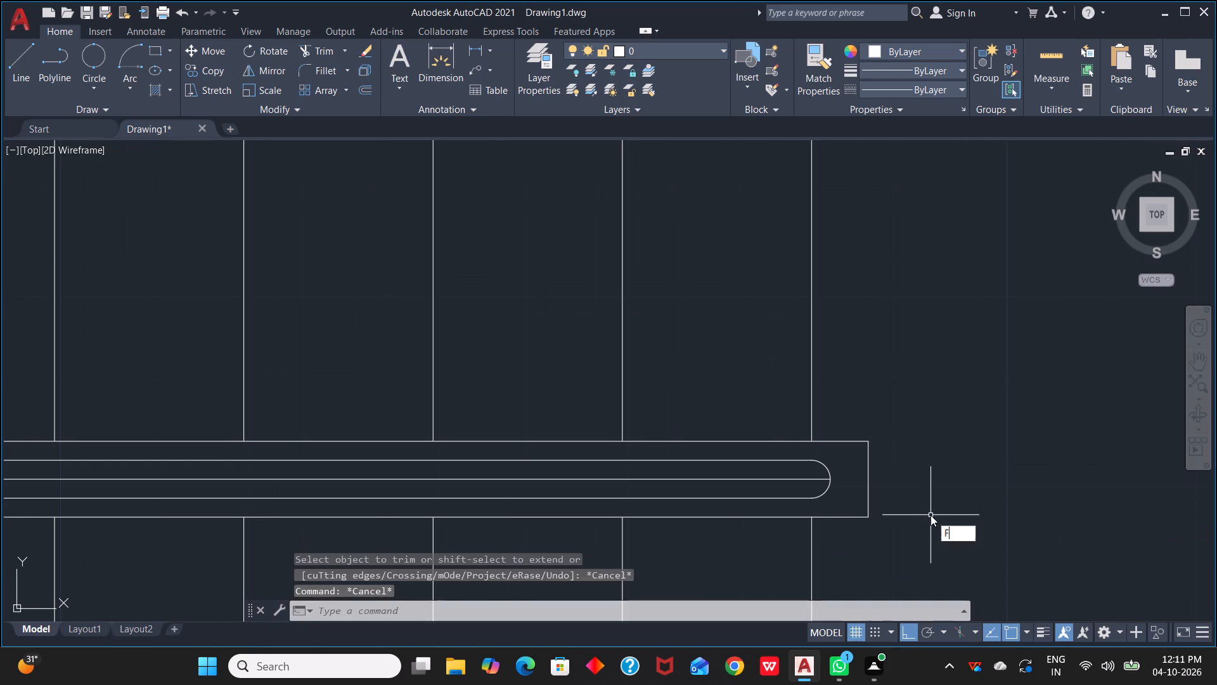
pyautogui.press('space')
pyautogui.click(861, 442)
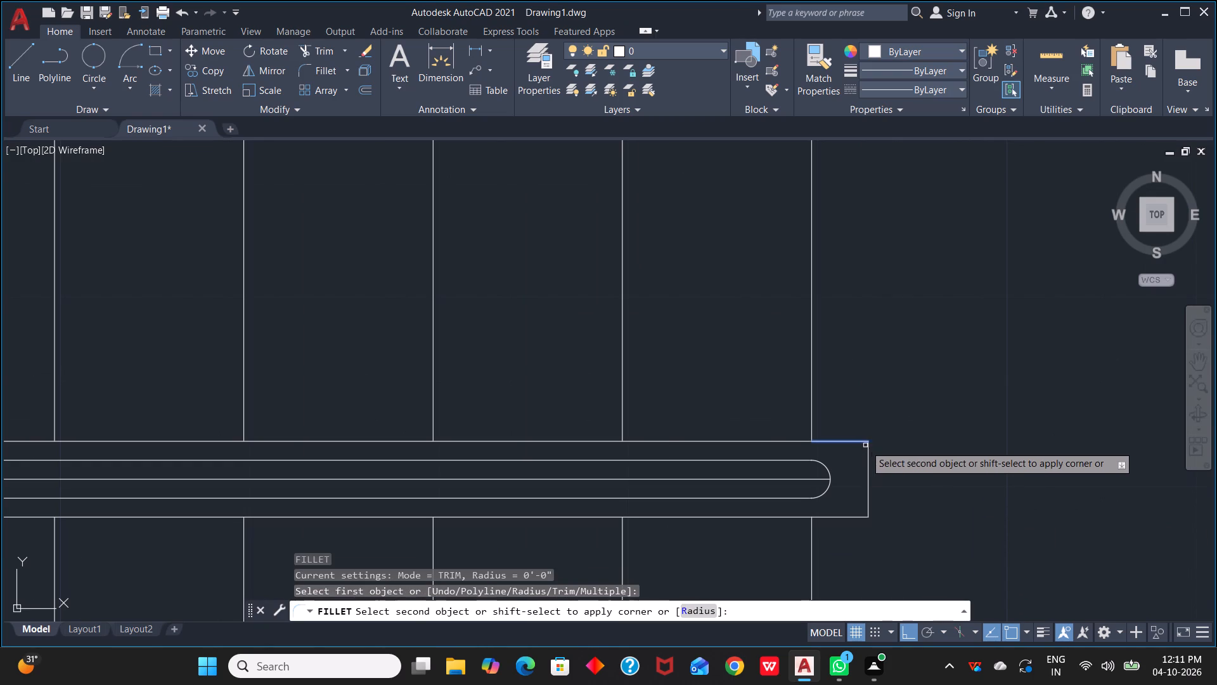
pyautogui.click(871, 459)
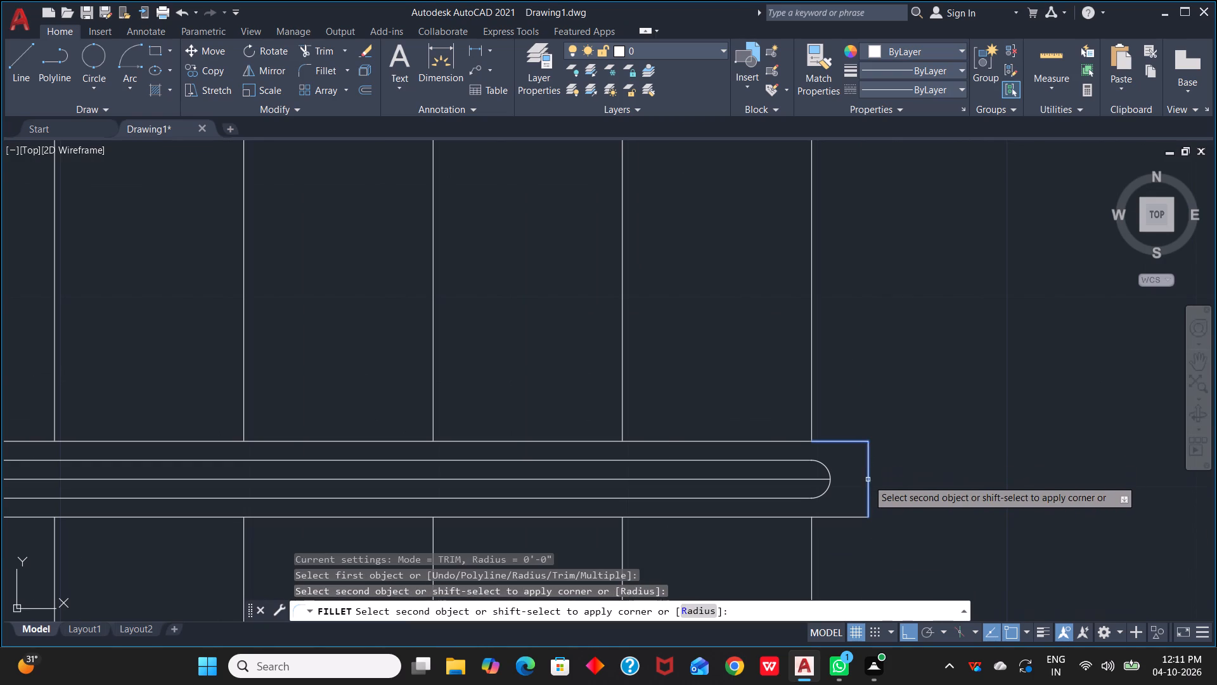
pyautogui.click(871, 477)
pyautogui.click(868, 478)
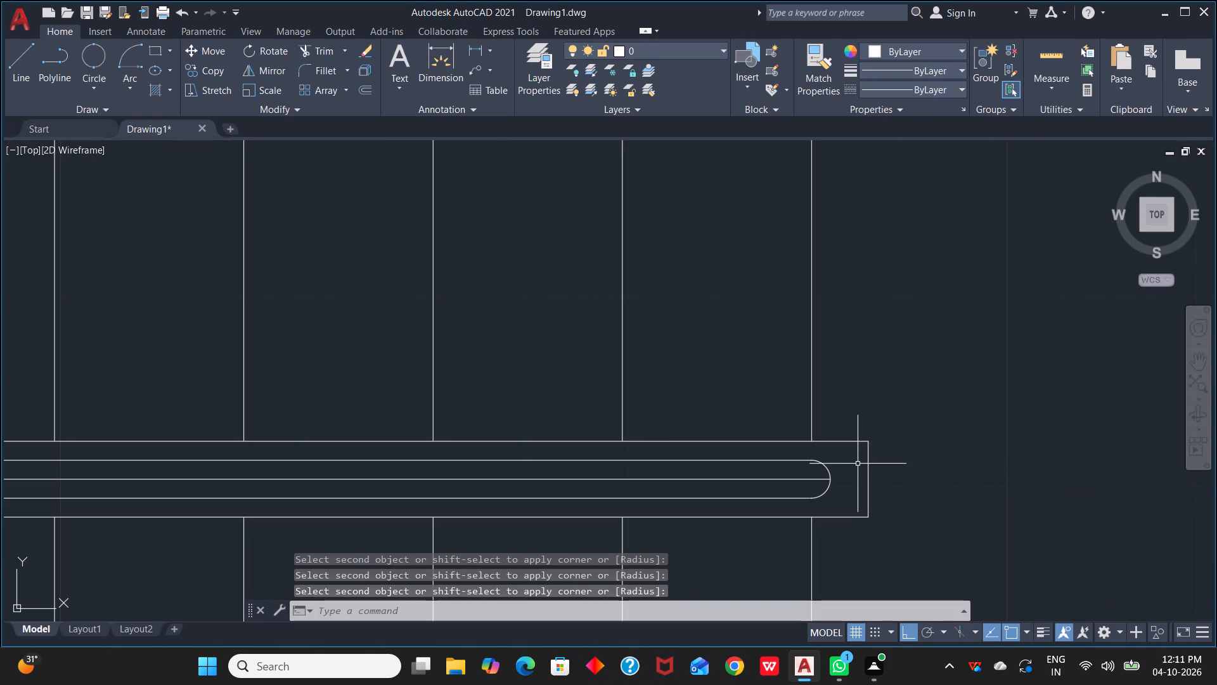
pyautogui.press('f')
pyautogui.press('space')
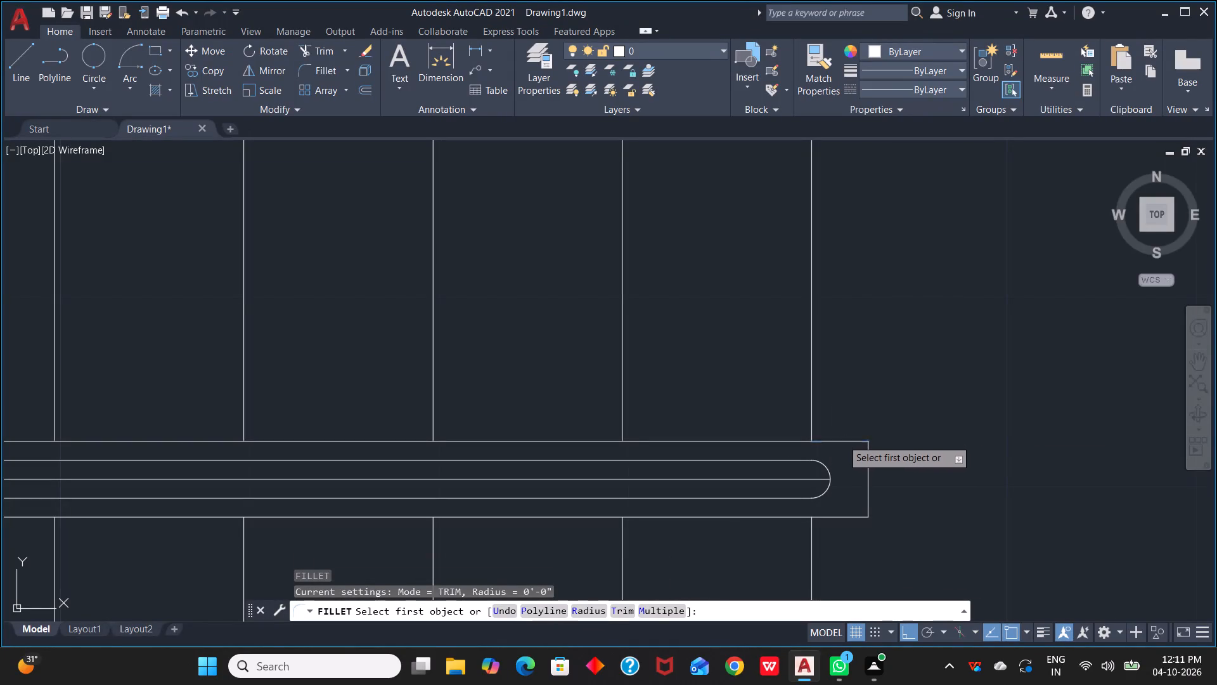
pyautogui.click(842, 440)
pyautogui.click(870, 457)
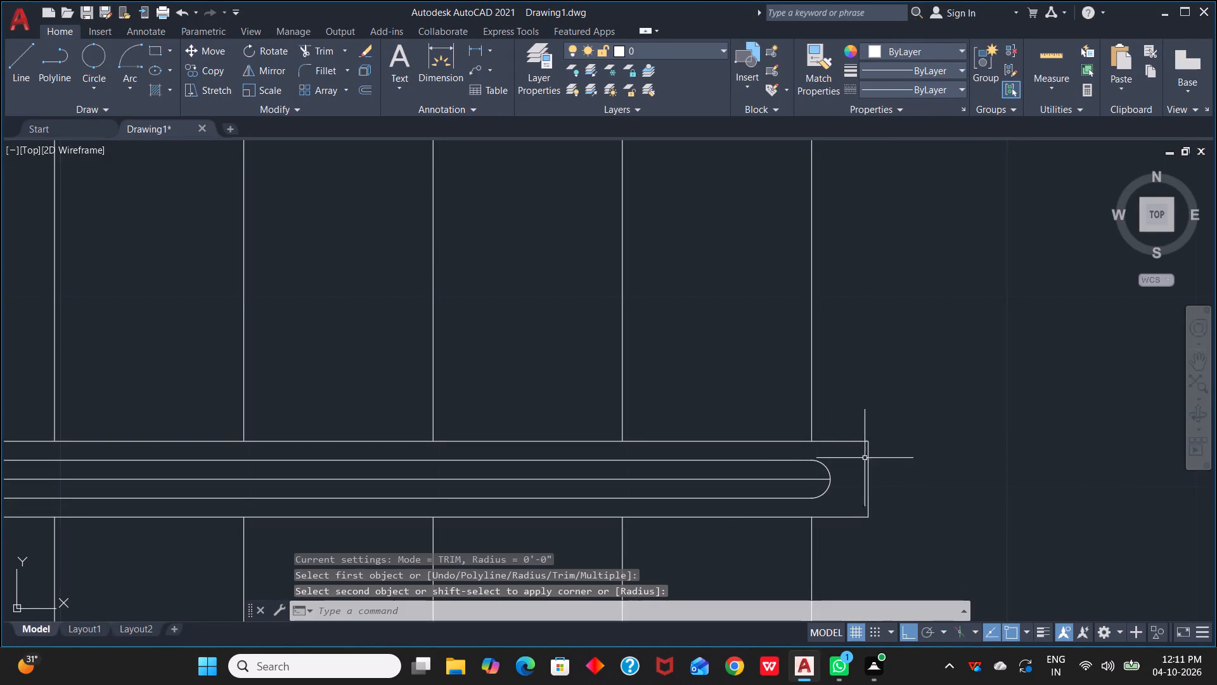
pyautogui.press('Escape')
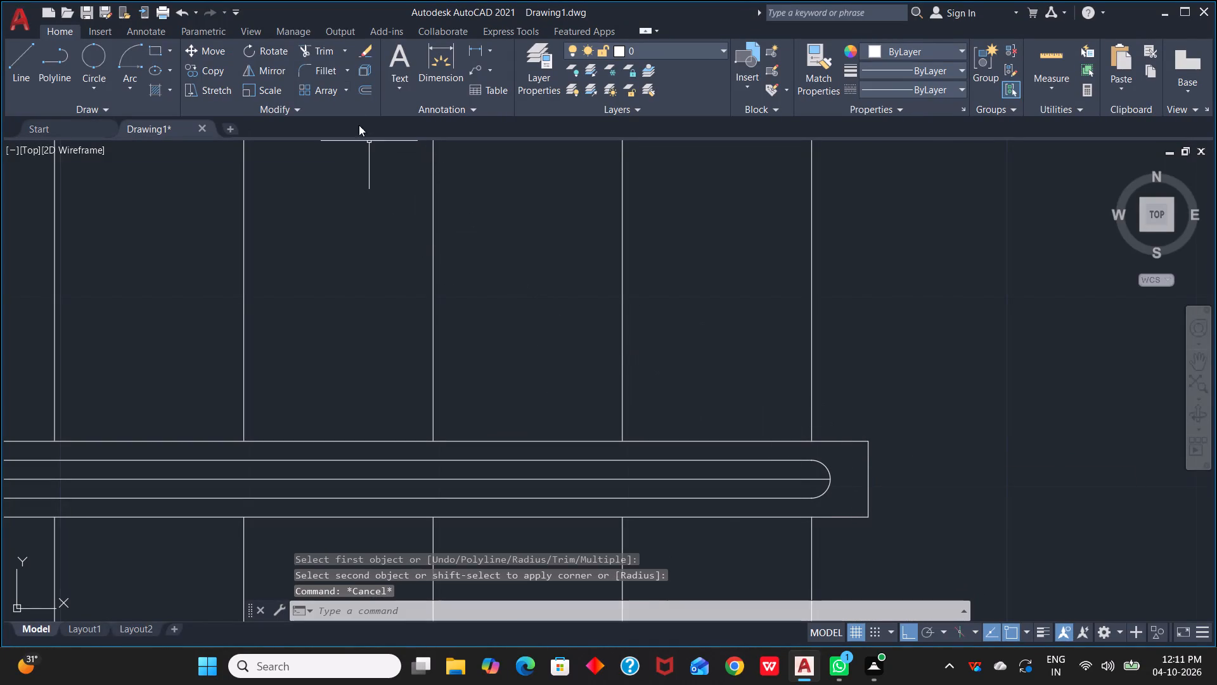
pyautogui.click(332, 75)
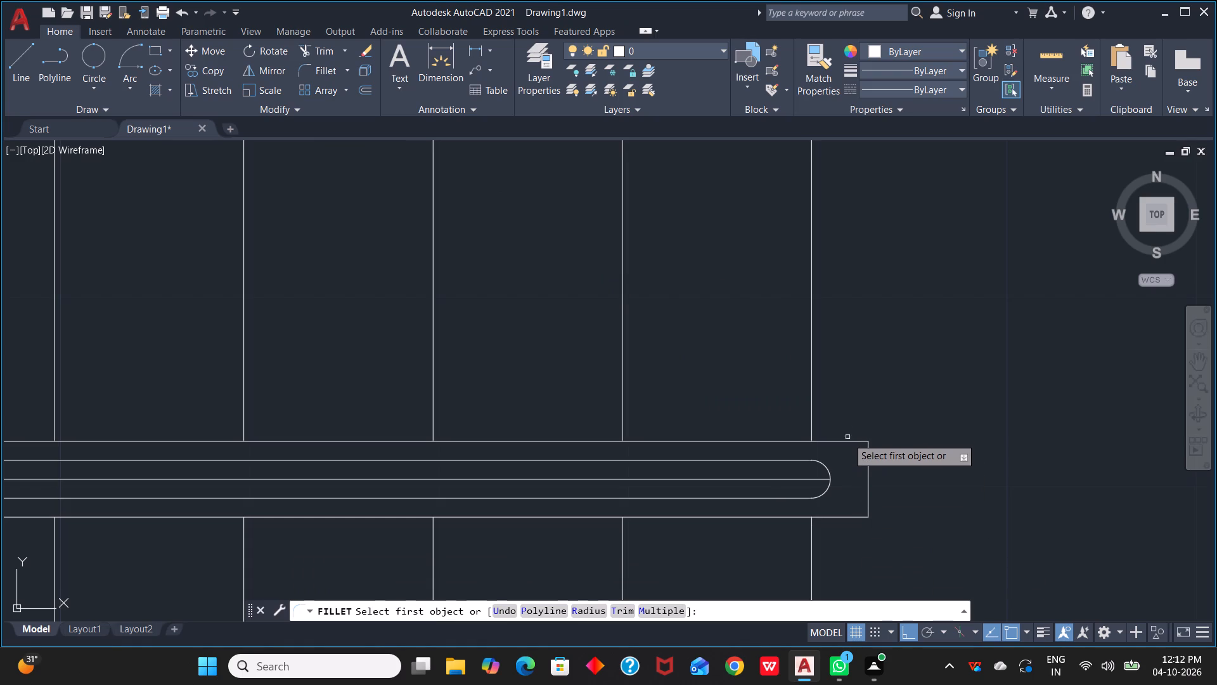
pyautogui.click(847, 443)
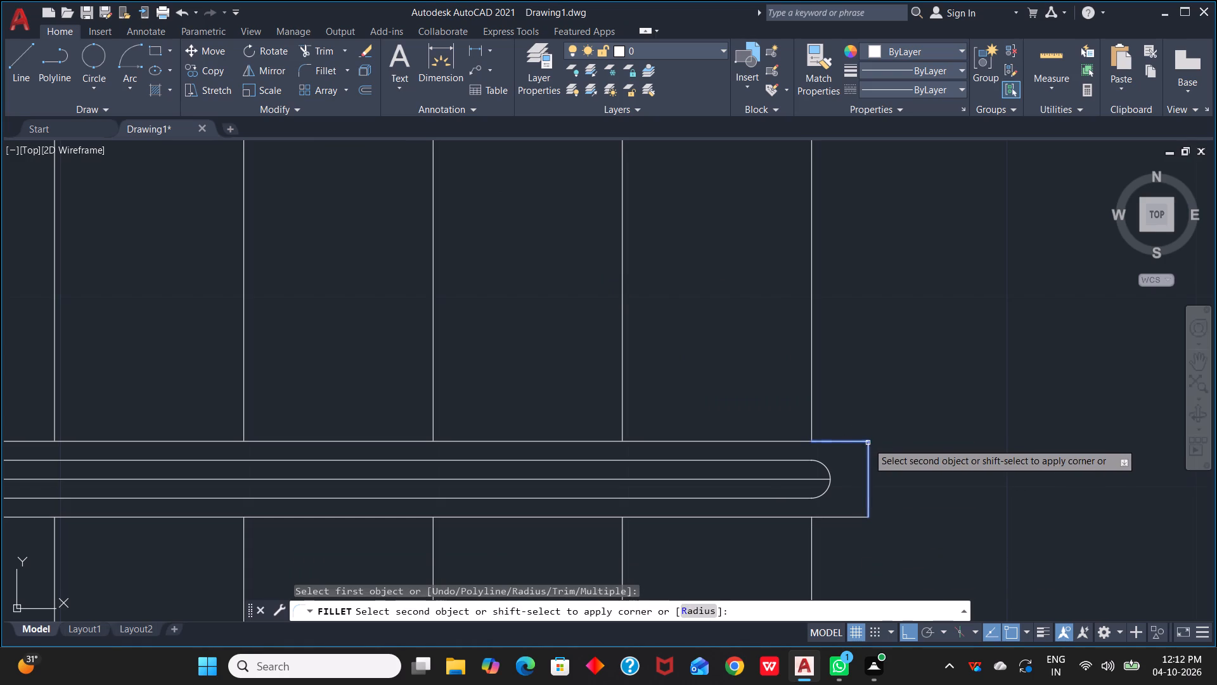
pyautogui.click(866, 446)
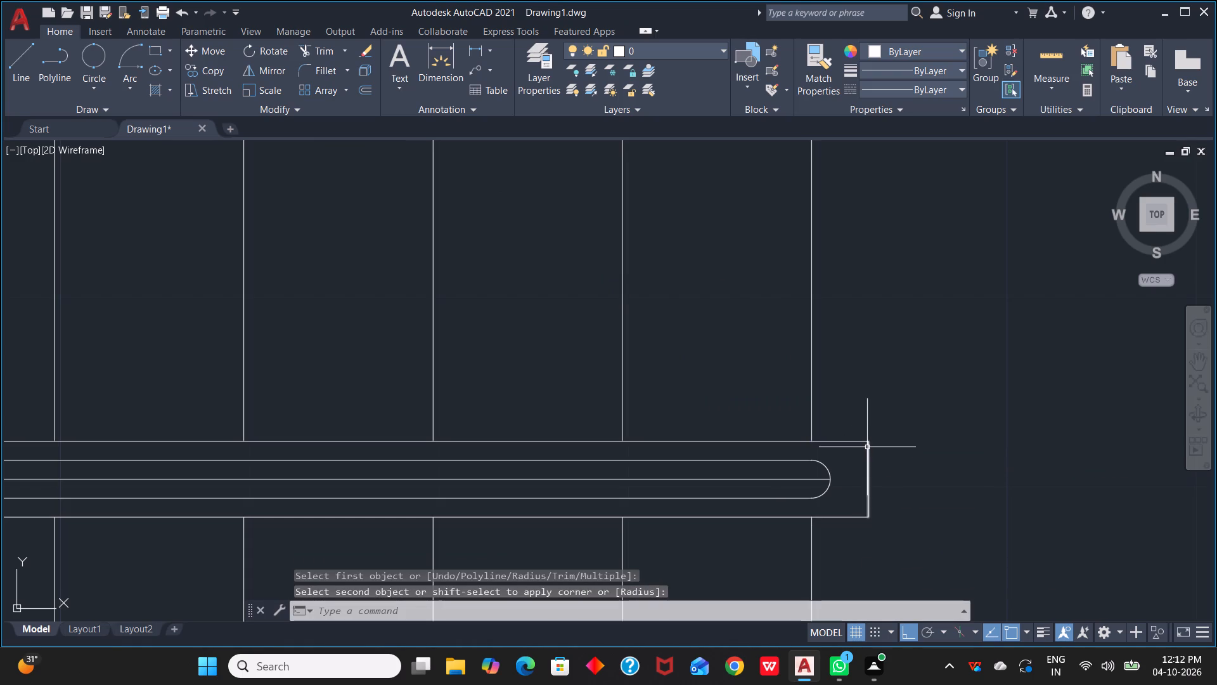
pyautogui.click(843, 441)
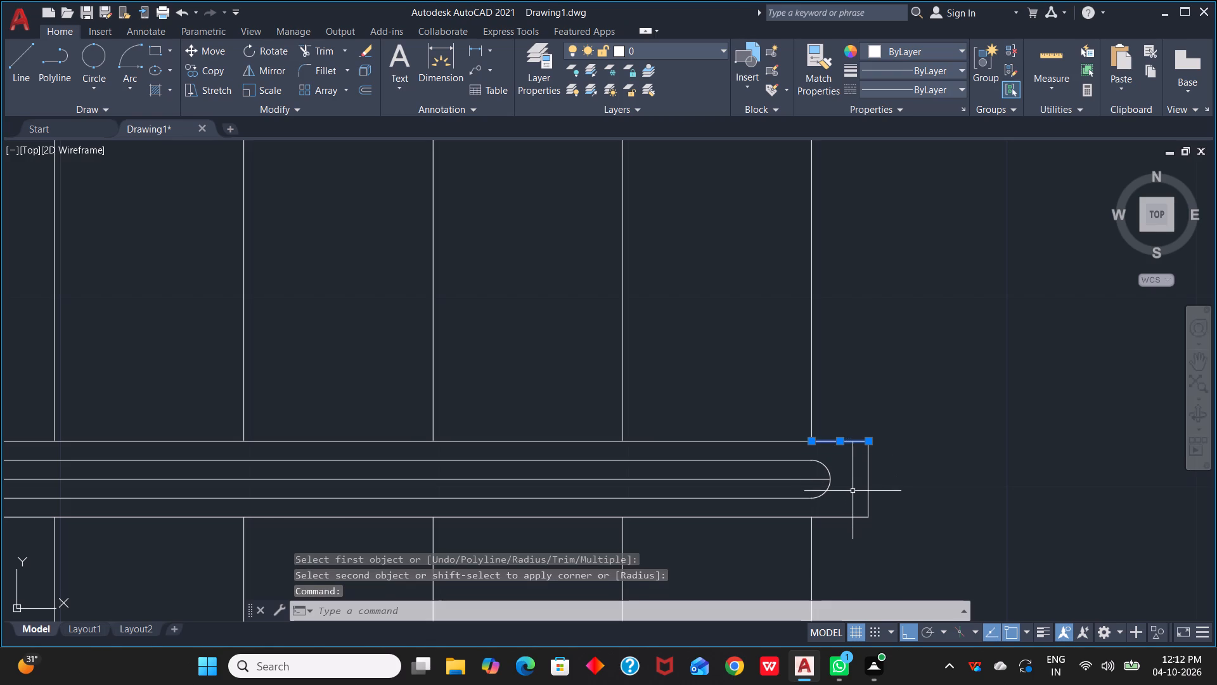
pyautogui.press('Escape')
# Fillet the divider outline's outer north-east corner with a 2" radius.
pyautogui.click(328, 73)
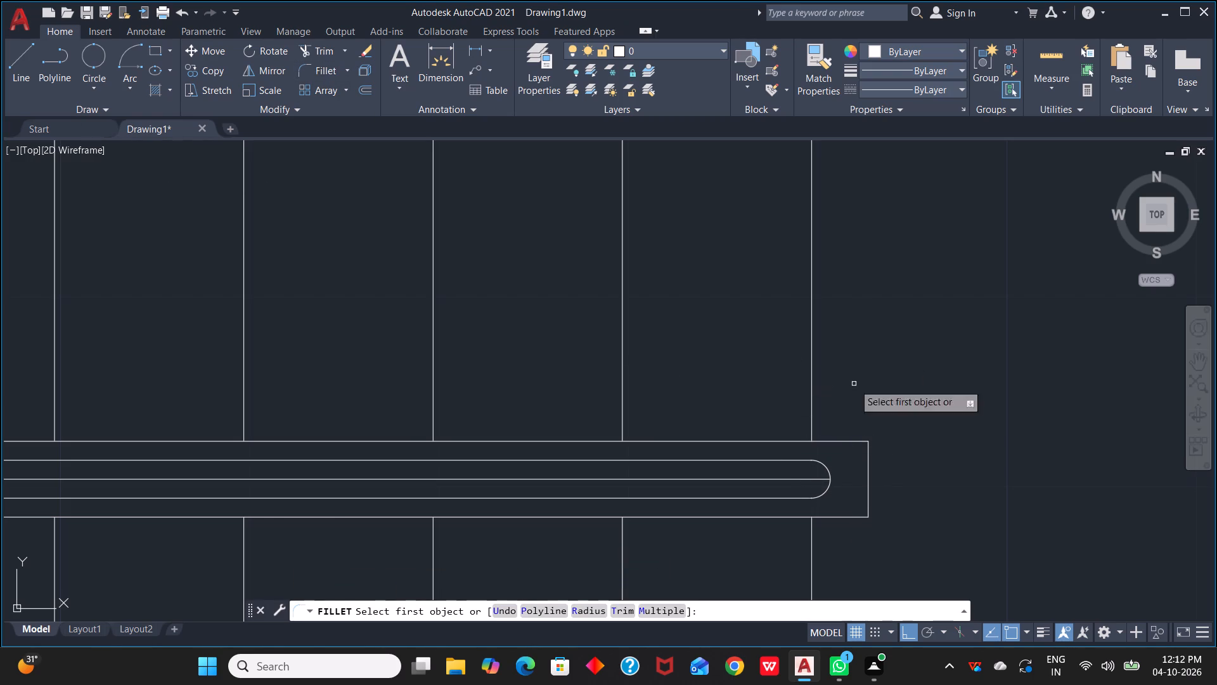
pyautogui.click(854, 440)
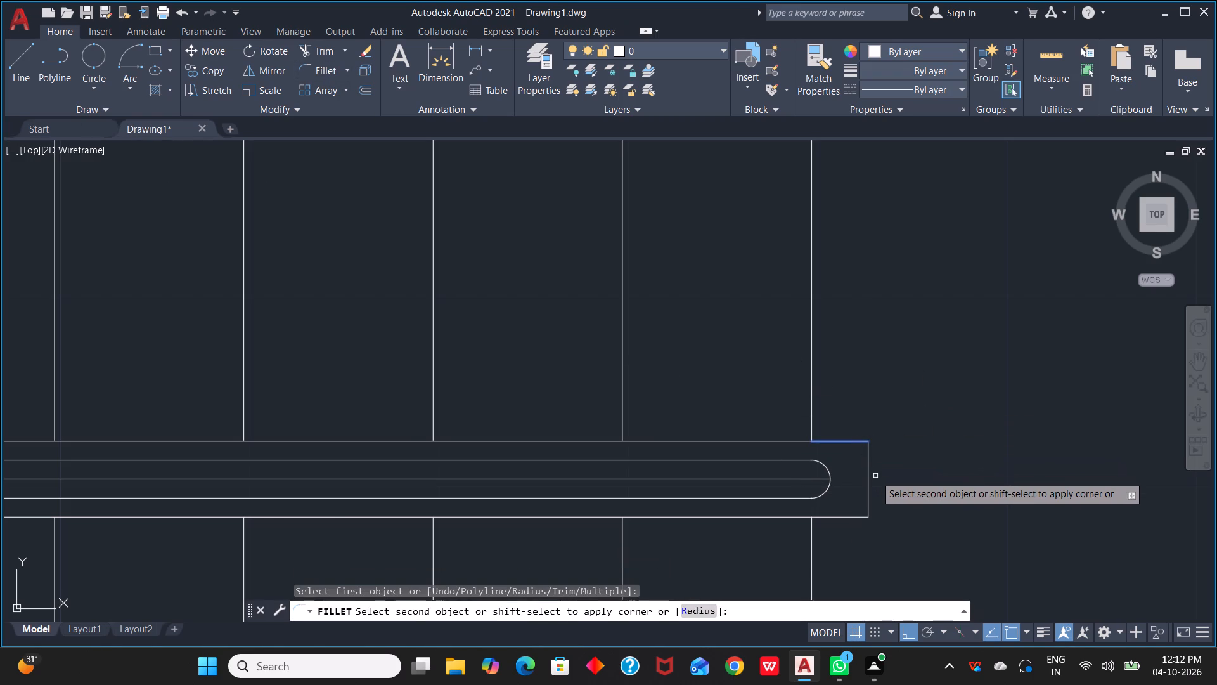
pyautogui.write('R')
pyautogui.press('space')
pyautogui.click(864, 464)
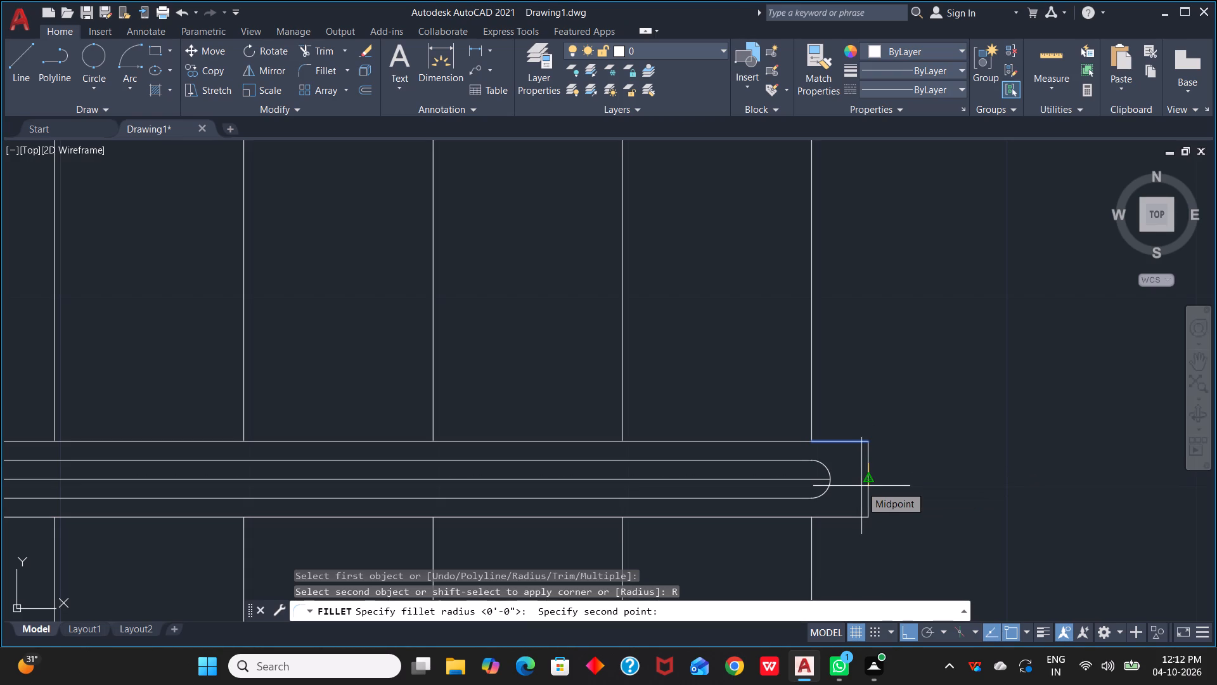
pyautogui.press('2')
pyautogui.press('Return')
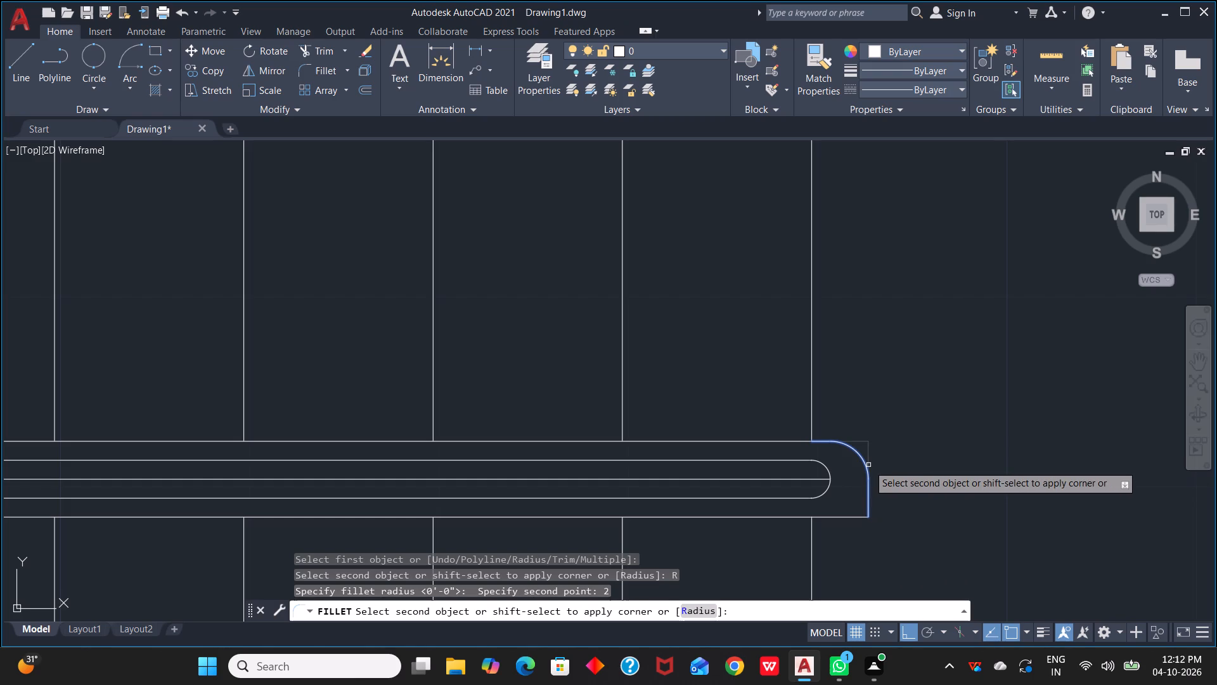
pyautogui.click(868, 465)
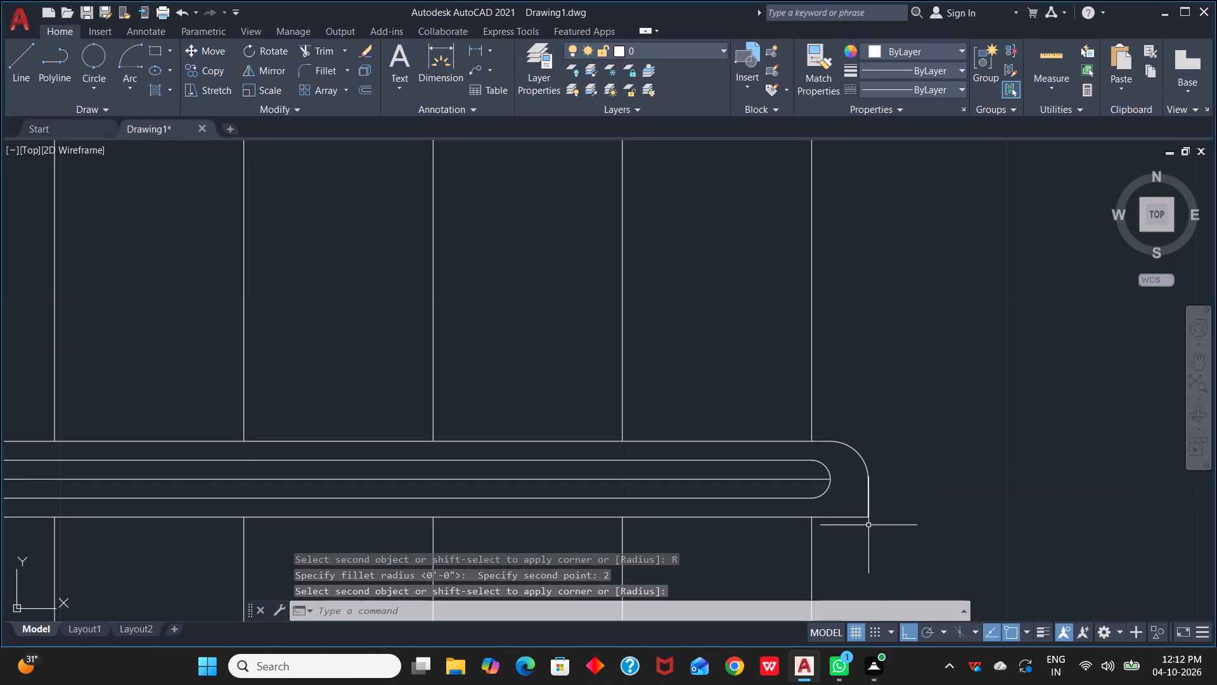
# Fillet the divider outline's outer south-east corner with a 2" radius.
pyautogui.click(329, 70)
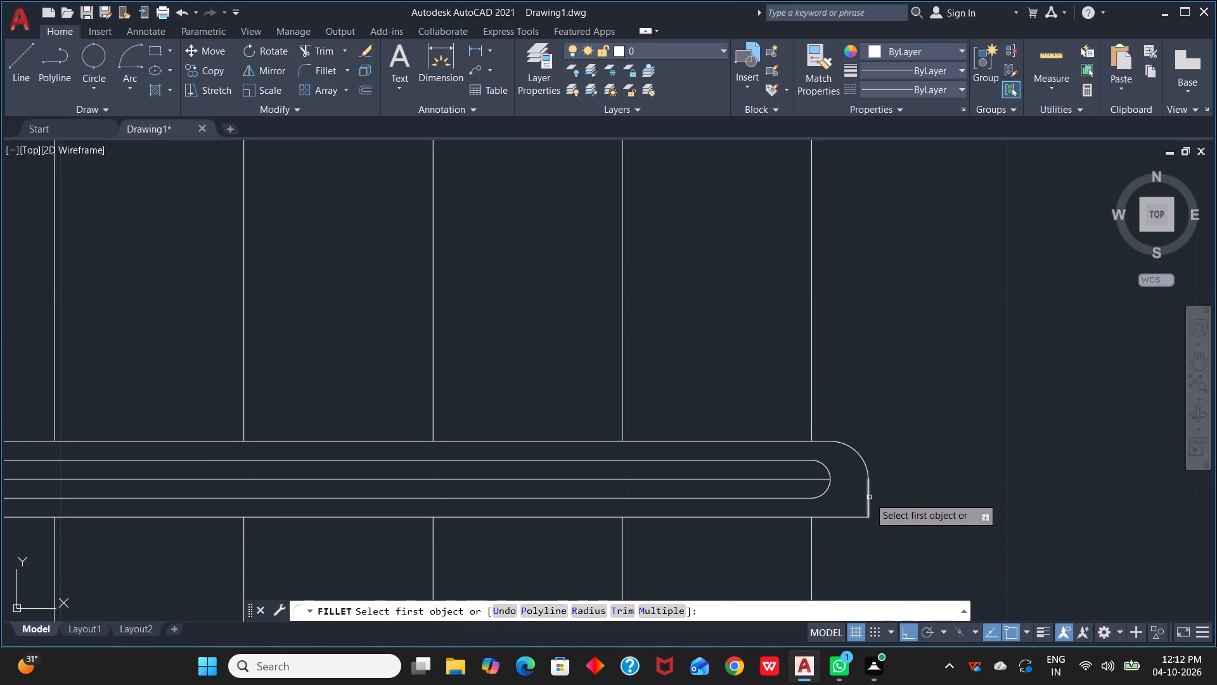
pyautogui.click(869, 497)
pyautogui.write('R')
pyautogui.press('space')
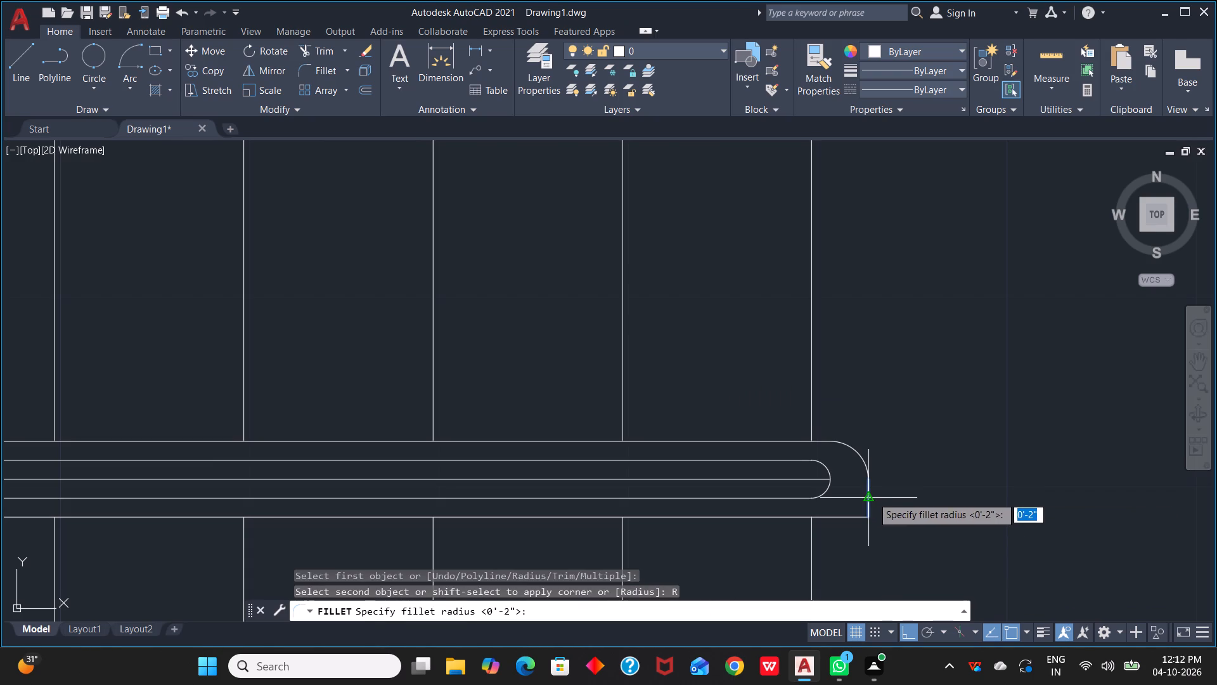
pyautogui.write('2')
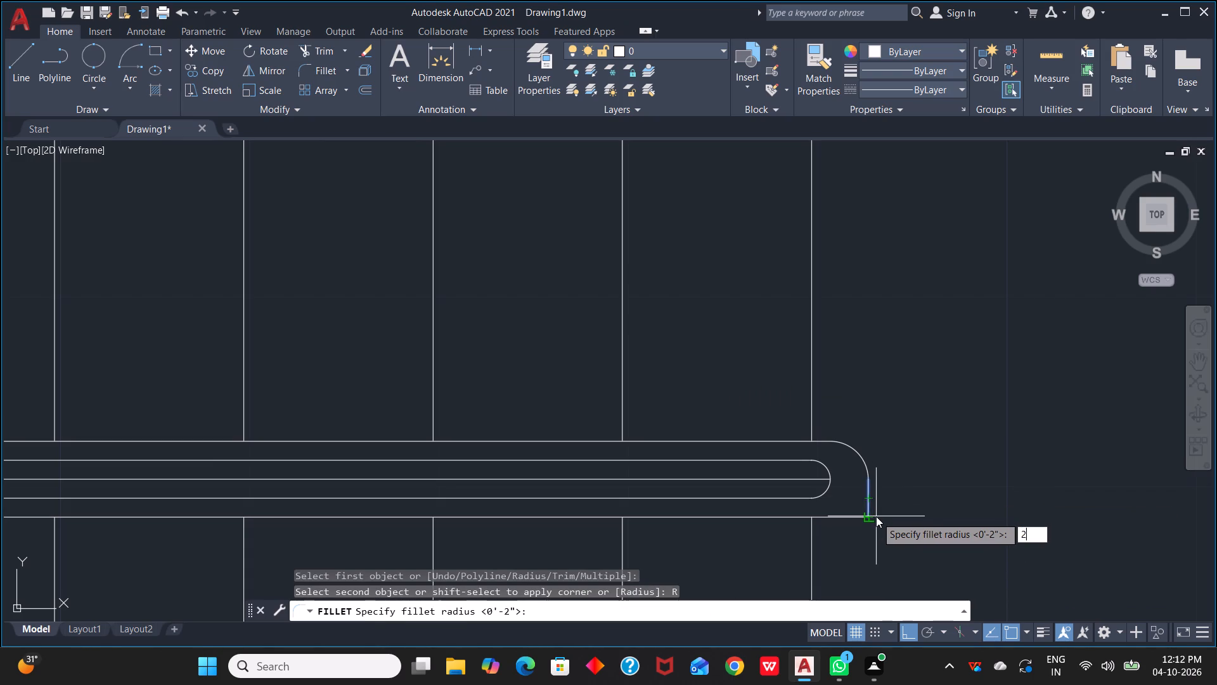
pyautogui.press('space')
pyautogui.click(848, 518)
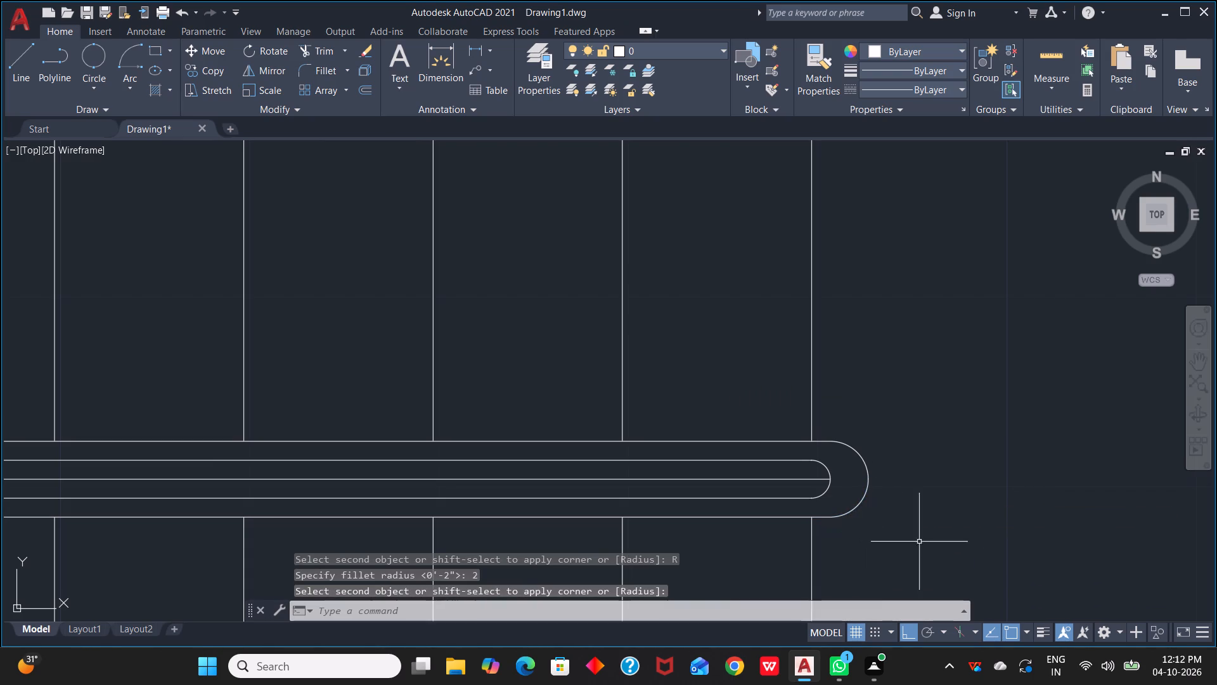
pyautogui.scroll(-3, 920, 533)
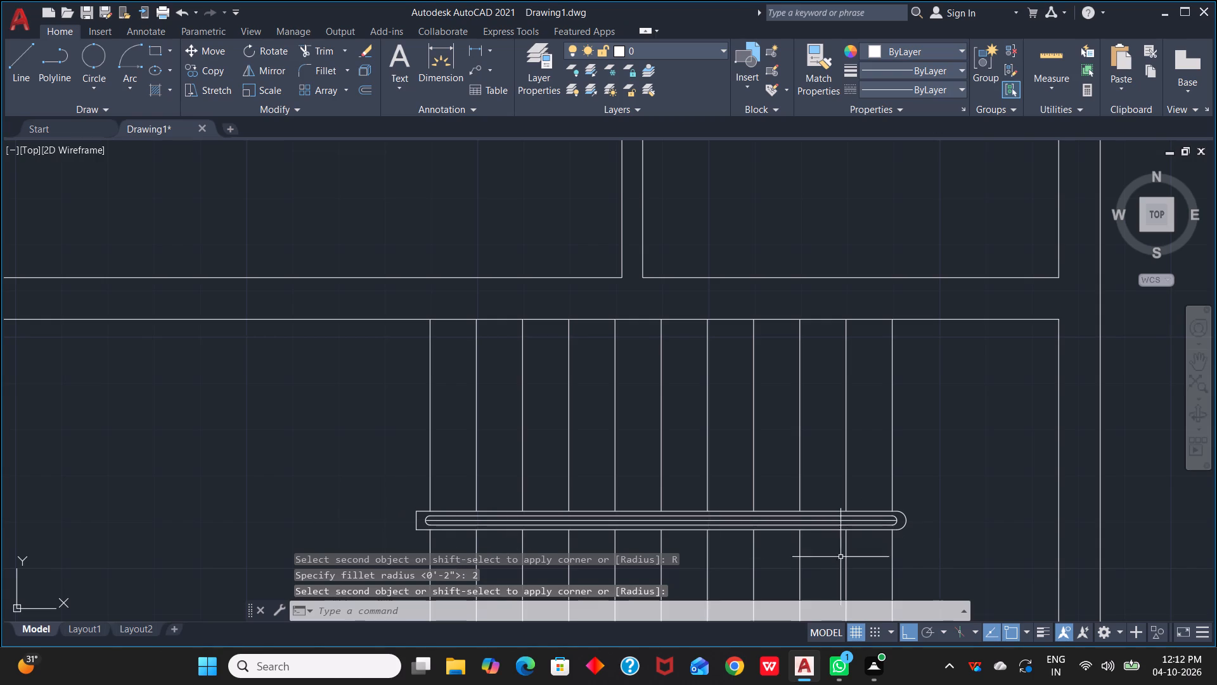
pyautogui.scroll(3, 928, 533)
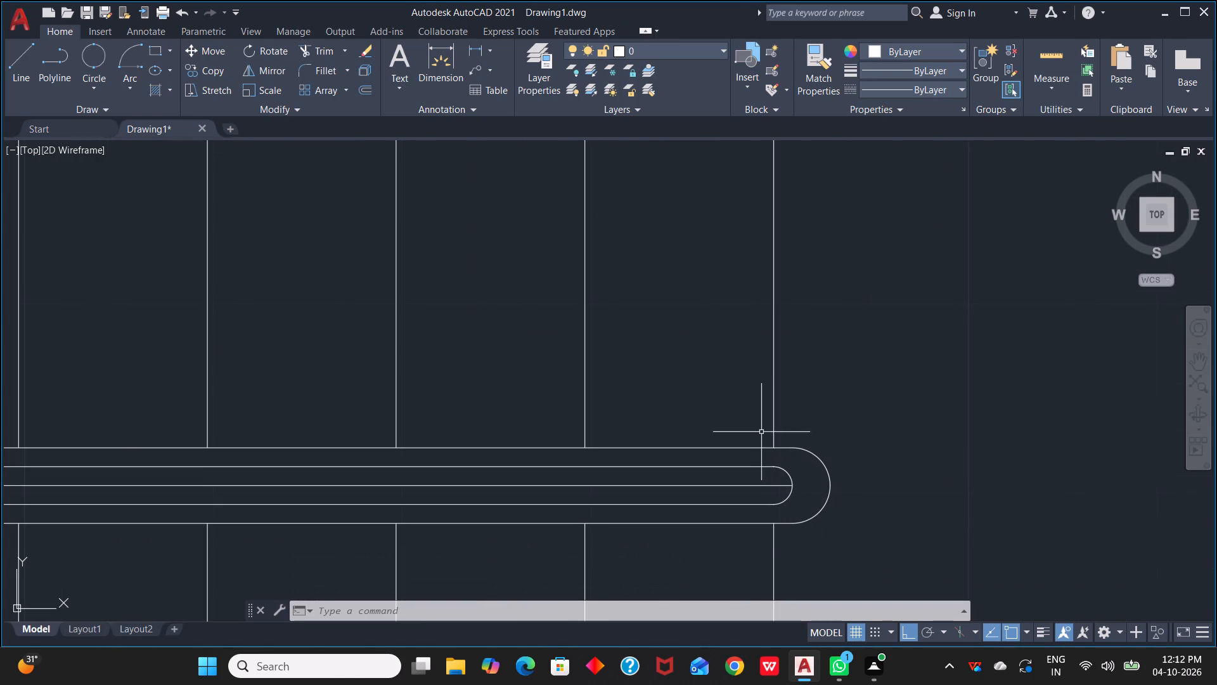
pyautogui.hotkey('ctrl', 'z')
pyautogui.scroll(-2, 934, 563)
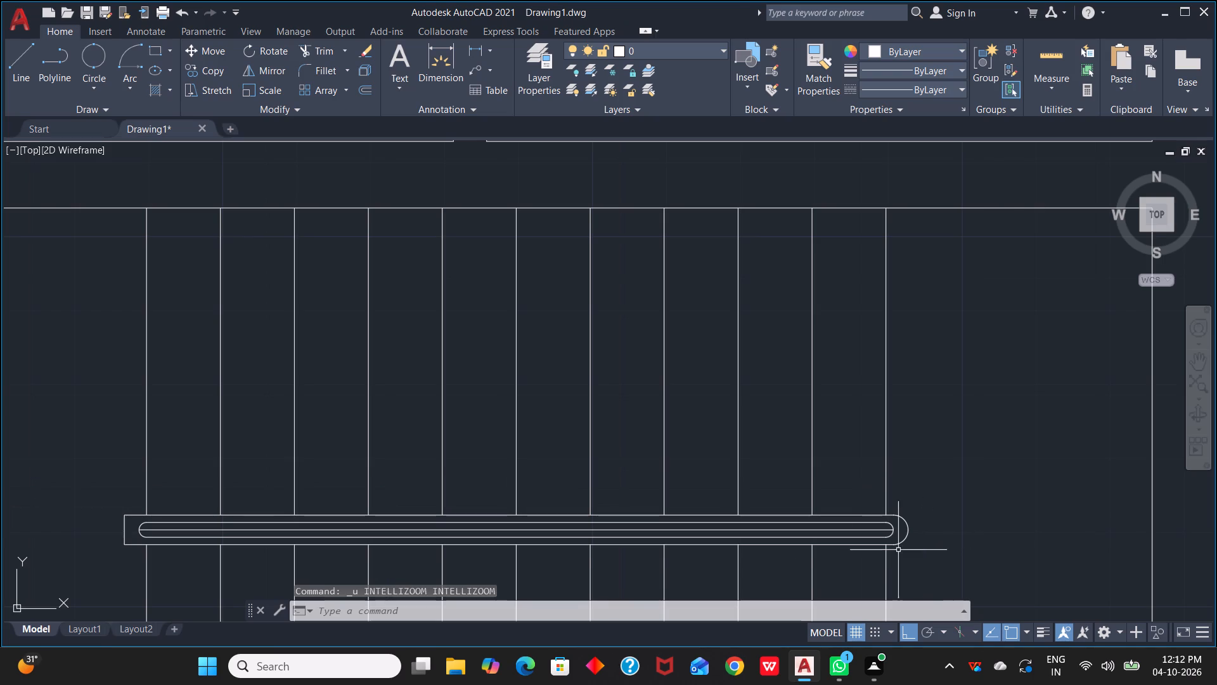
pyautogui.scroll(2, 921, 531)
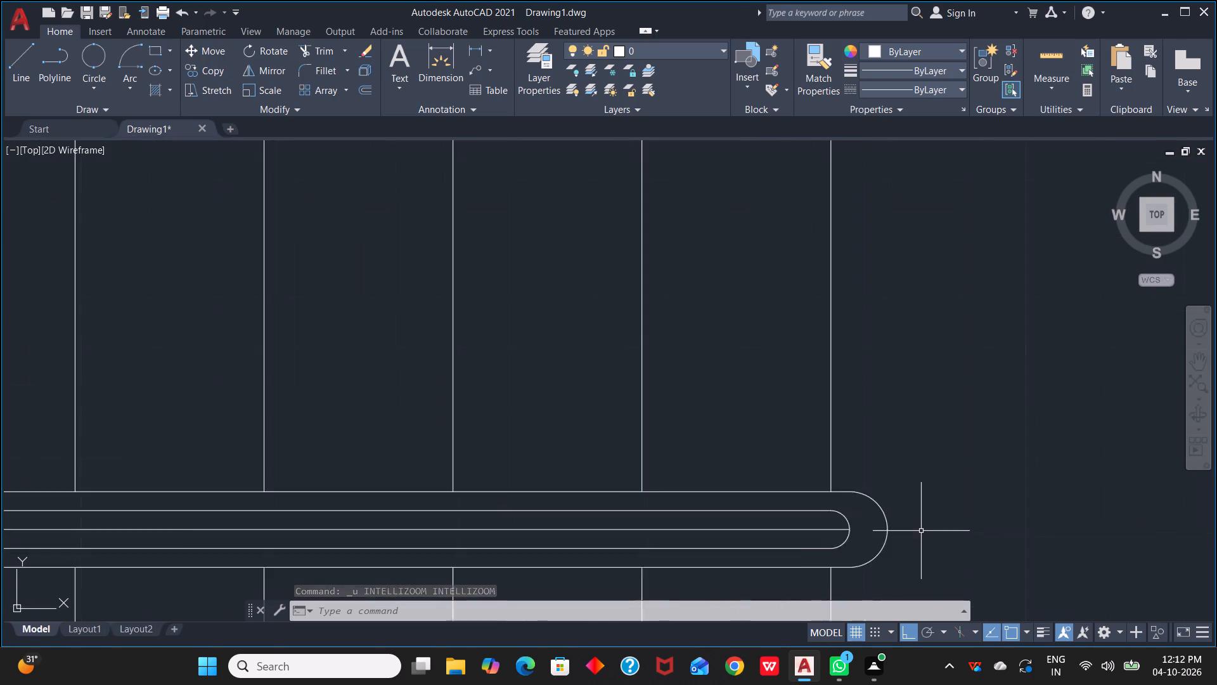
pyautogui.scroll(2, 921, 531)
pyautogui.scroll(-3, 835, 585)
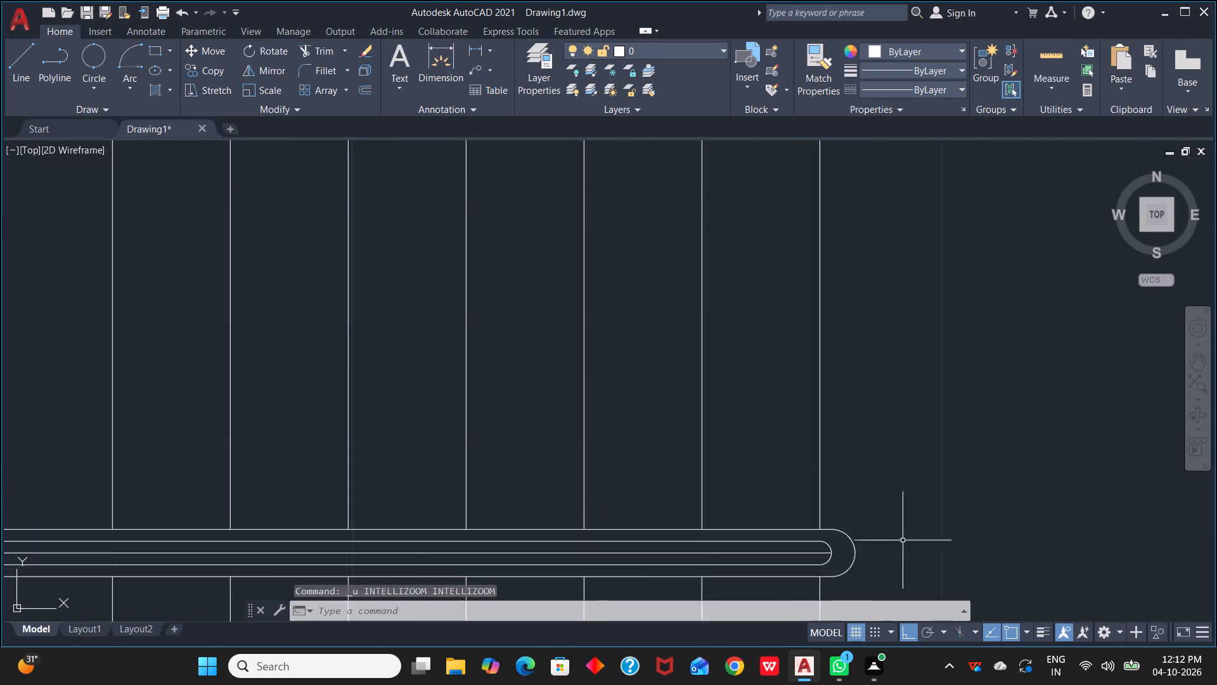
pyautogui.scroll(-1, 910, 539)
# Fillet the divider outline's outer north-west corner with a 2" radius.
pyautogui.moveTo(136, 542); pyautogui.dragTo(697, 477, button='middle')
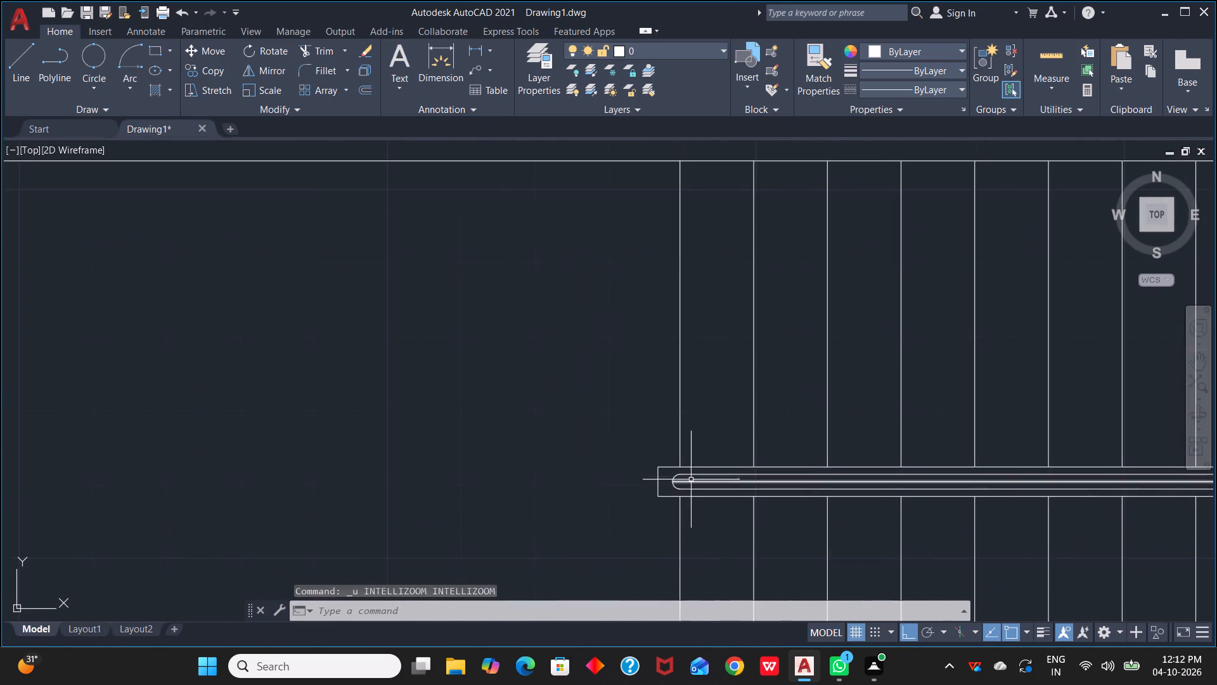
pyautogui.scroll(2, 688, 480)
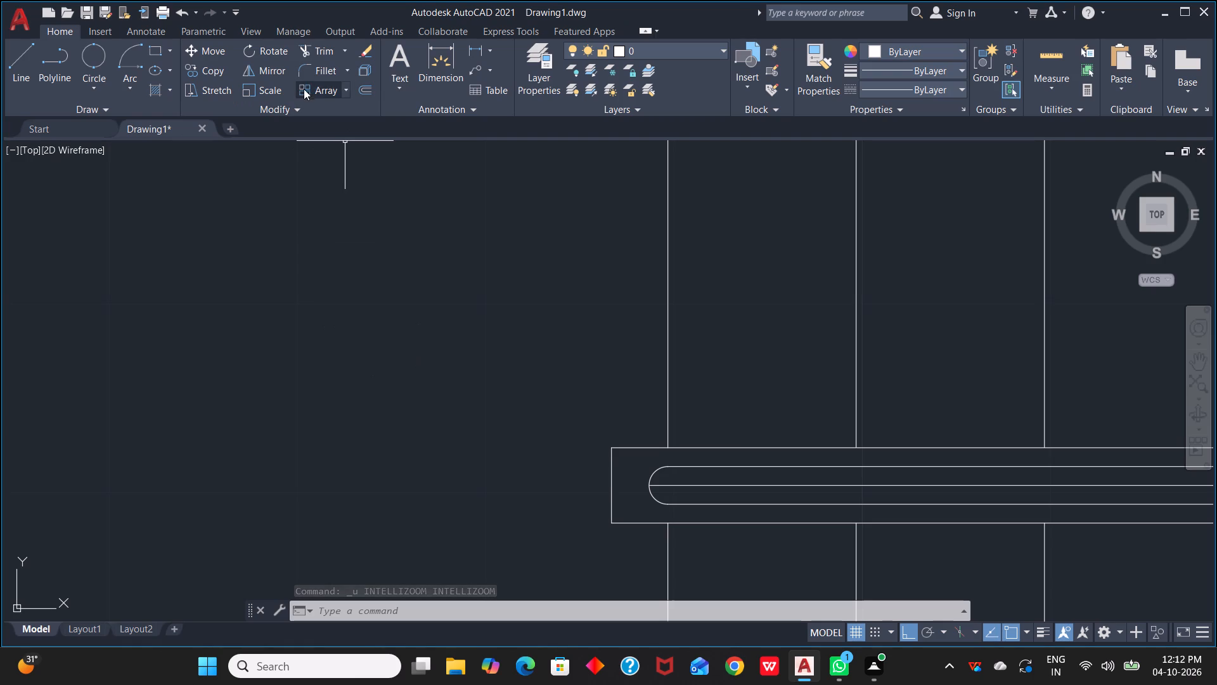
pyautogui.click(322, 66)
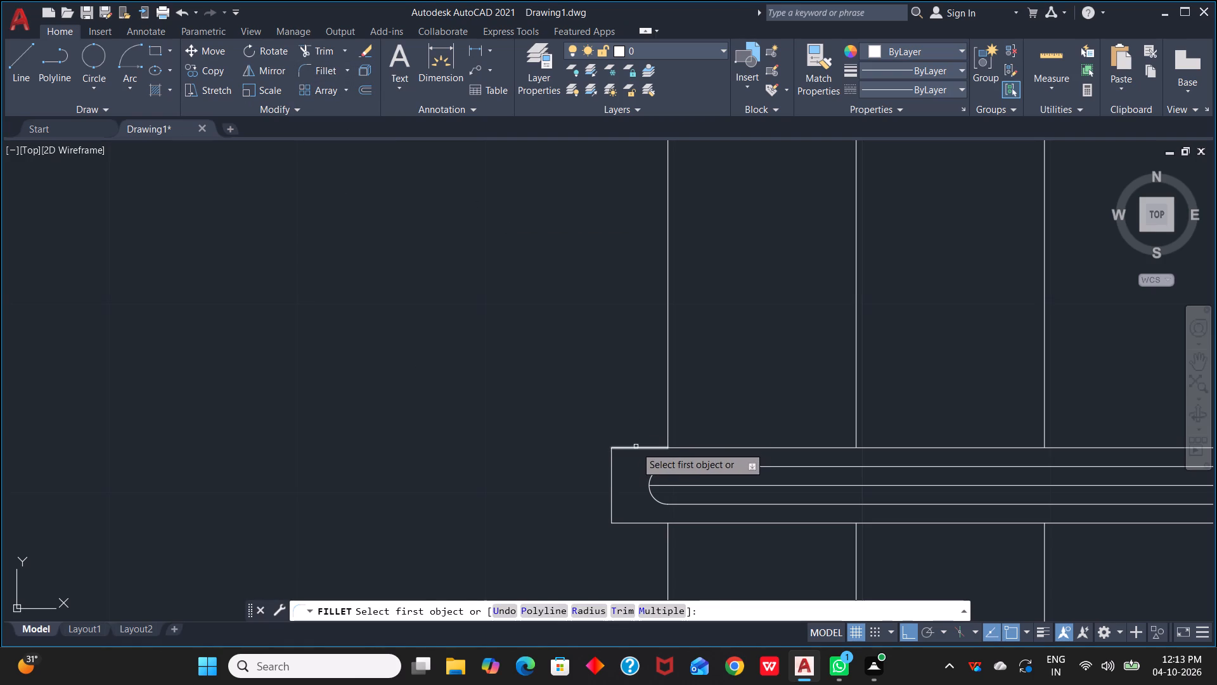
pyautogui.click(636, 447)
pyautogui.write('R')
pyautogui.press('space')
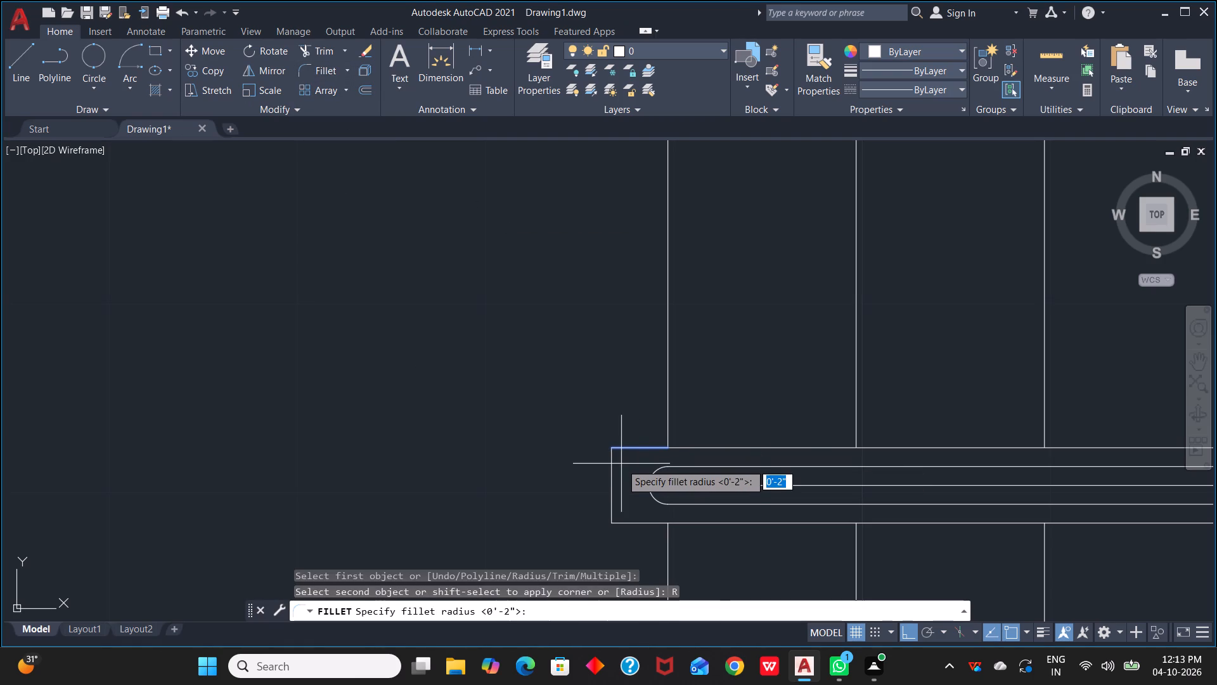
pyautogui.write('2')
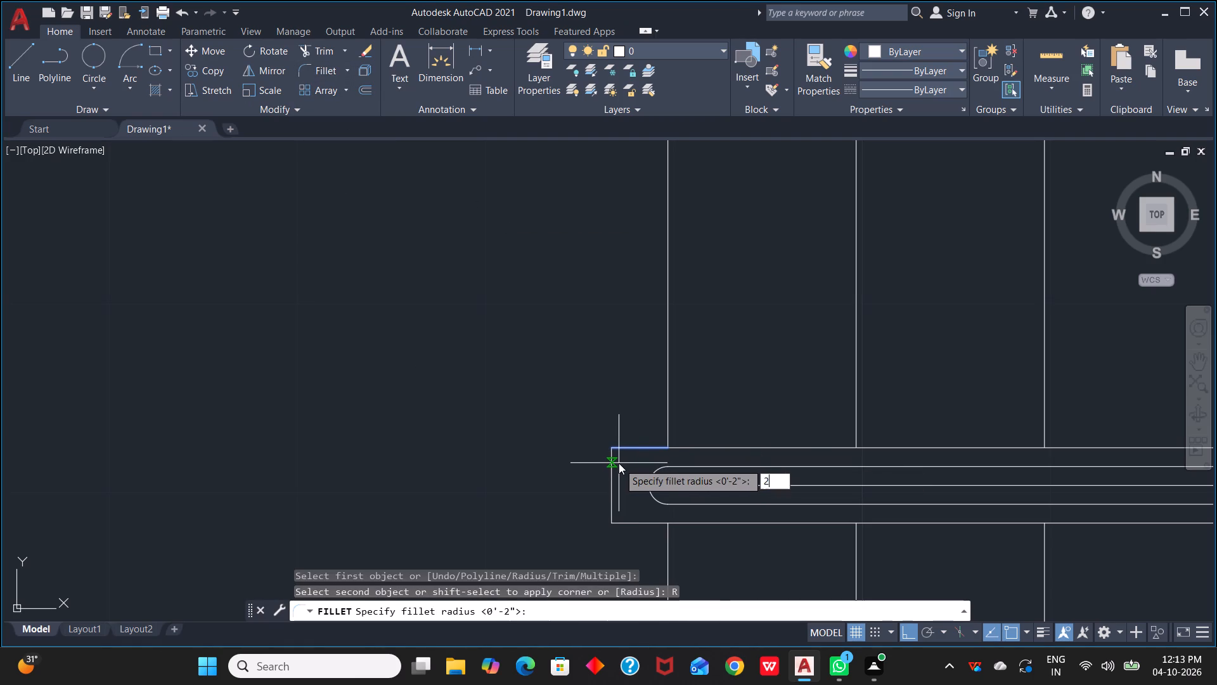
pyautogui.press('space')
pyautogui.click(610, 461)
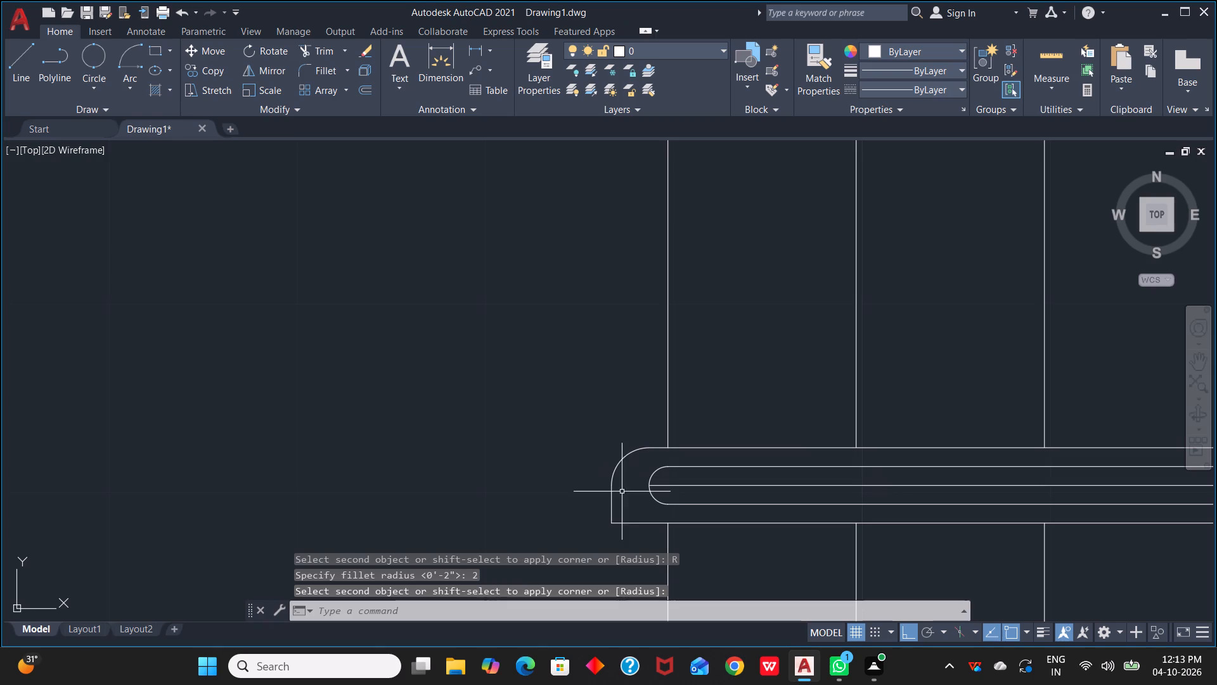
# Fillet the lower-left corner of the stair handrail's outer outline with a 2" radius.
pyautogui.click(631, 523)
pyautogui.press('Escape')
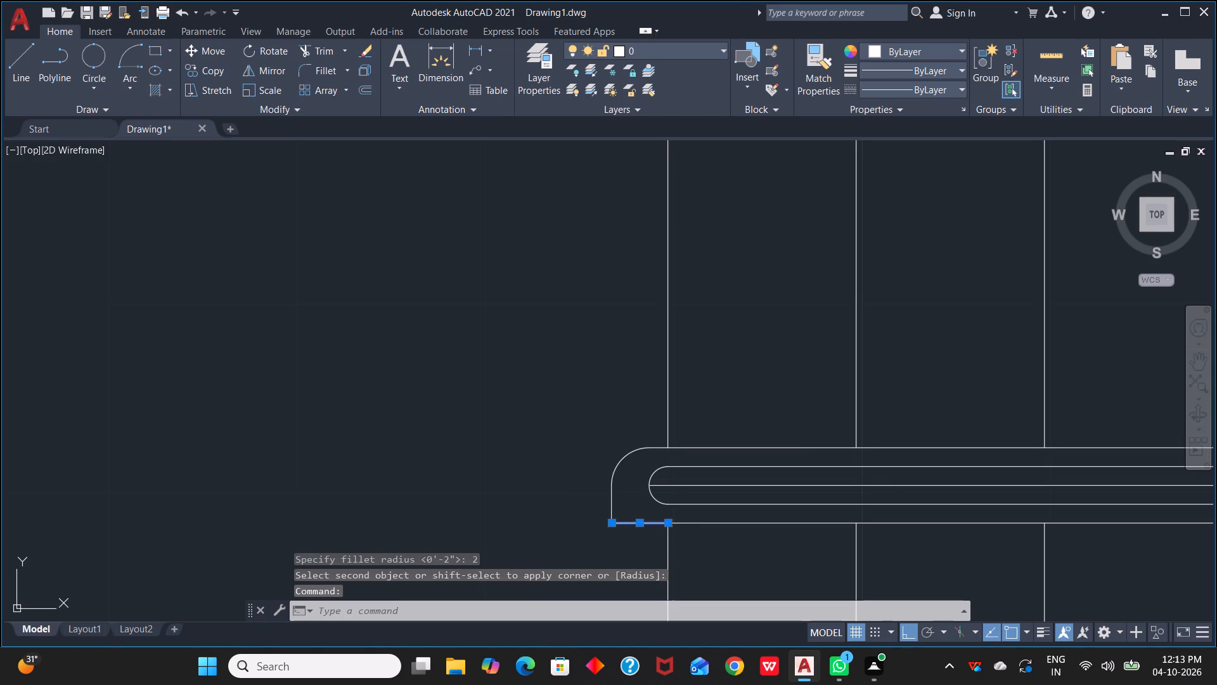
pyautogui.press('f')
pyautogui.press('space')
pyautogui.click(630, 521)
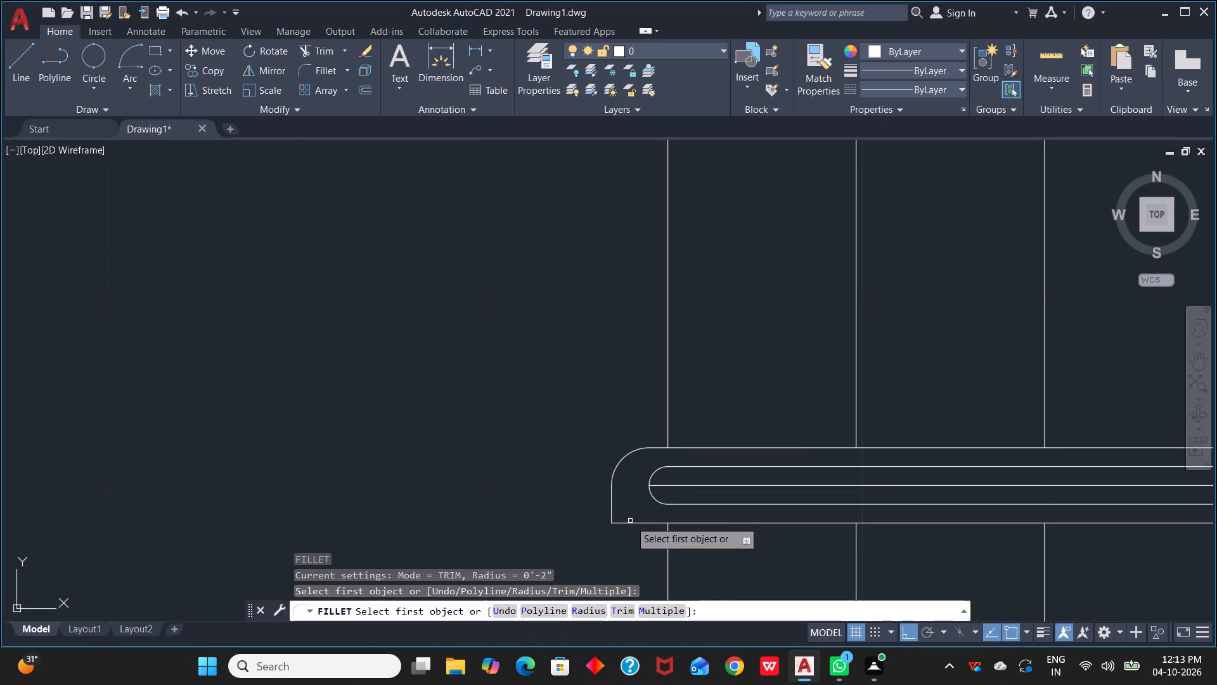
pyautogui.click(630, 523)
pyautogui.write('R')
pyautogui.press('space')
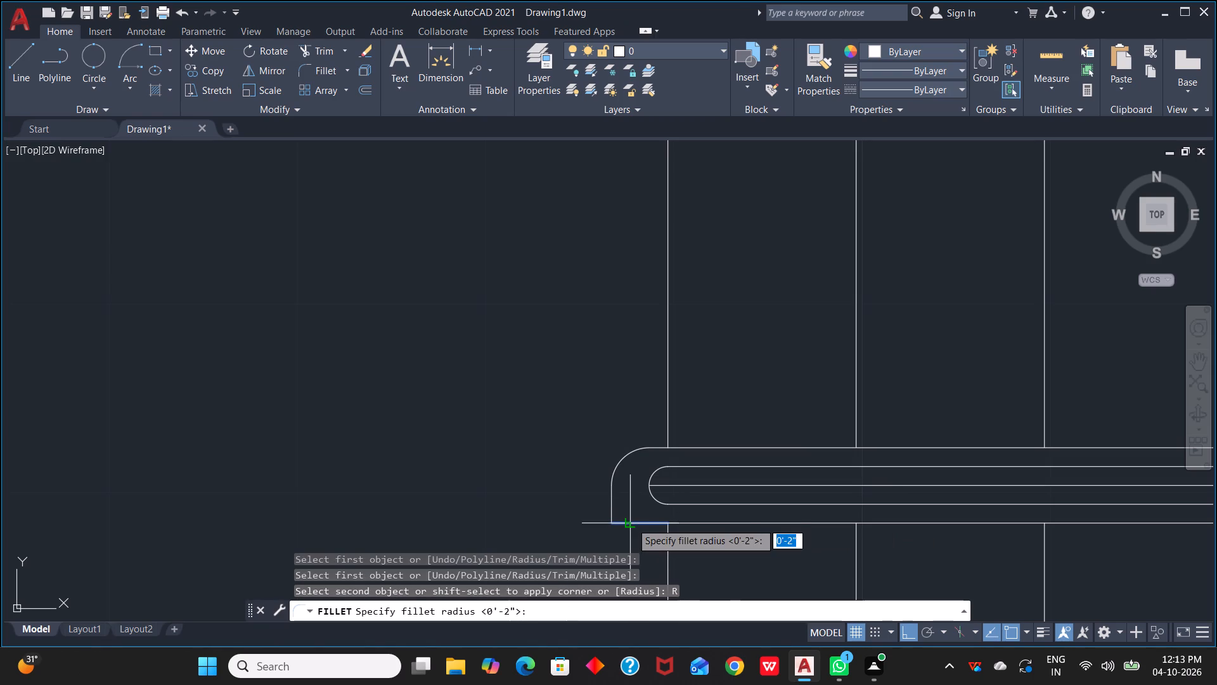
pyautogui.write('2')
pyautogui.press('space')
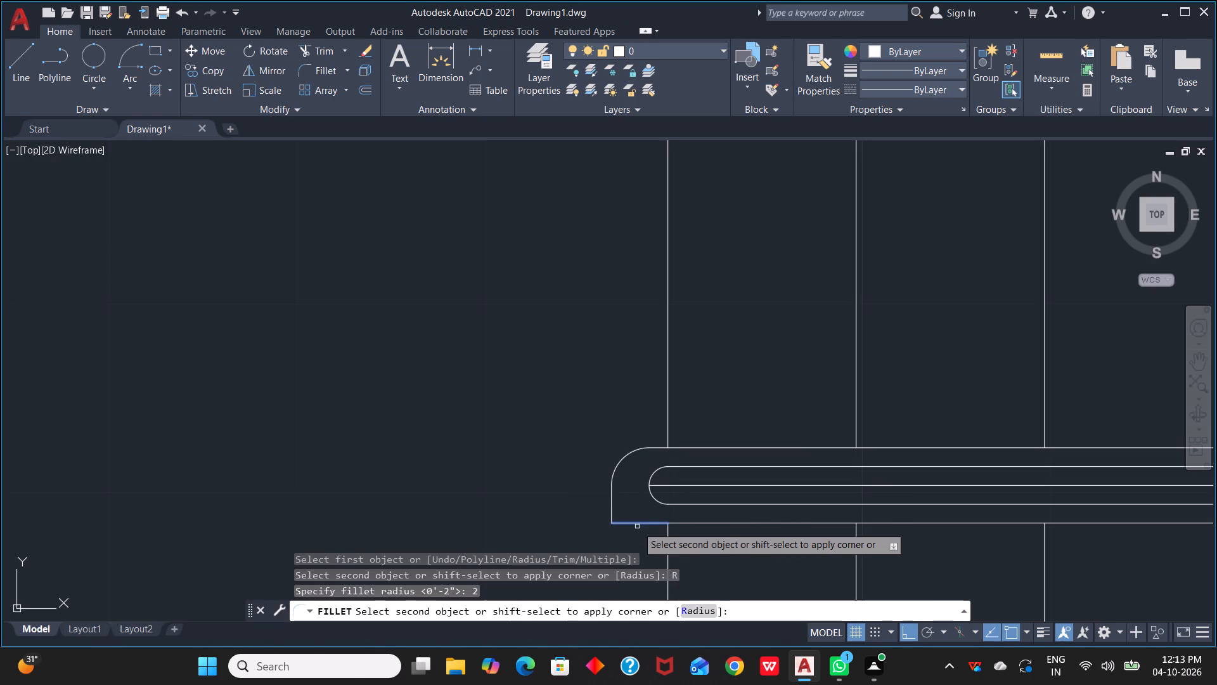
pyautogui.click(610, 510)
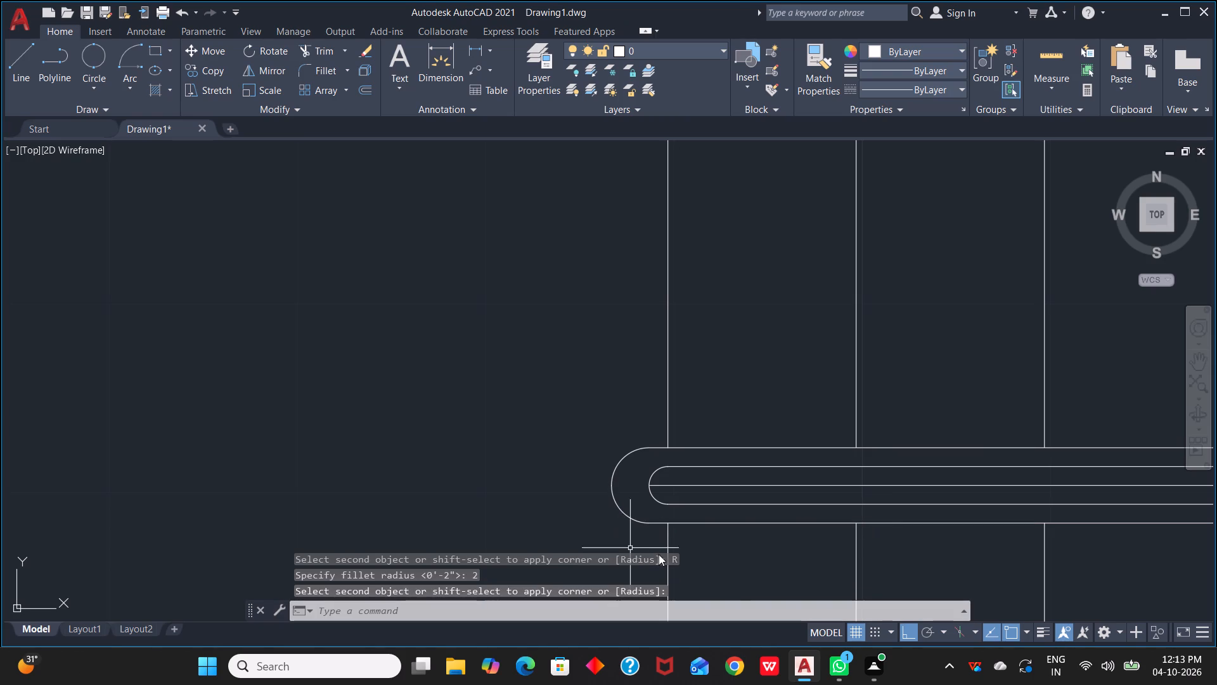
pyautogui.press('Escape')
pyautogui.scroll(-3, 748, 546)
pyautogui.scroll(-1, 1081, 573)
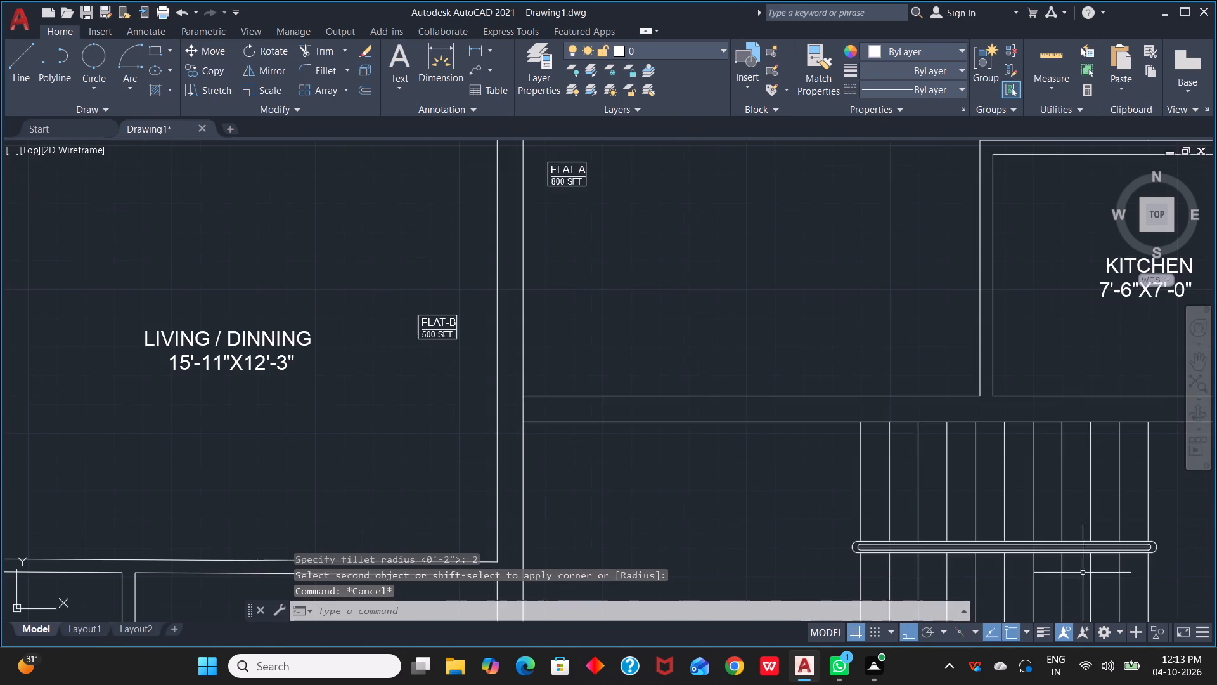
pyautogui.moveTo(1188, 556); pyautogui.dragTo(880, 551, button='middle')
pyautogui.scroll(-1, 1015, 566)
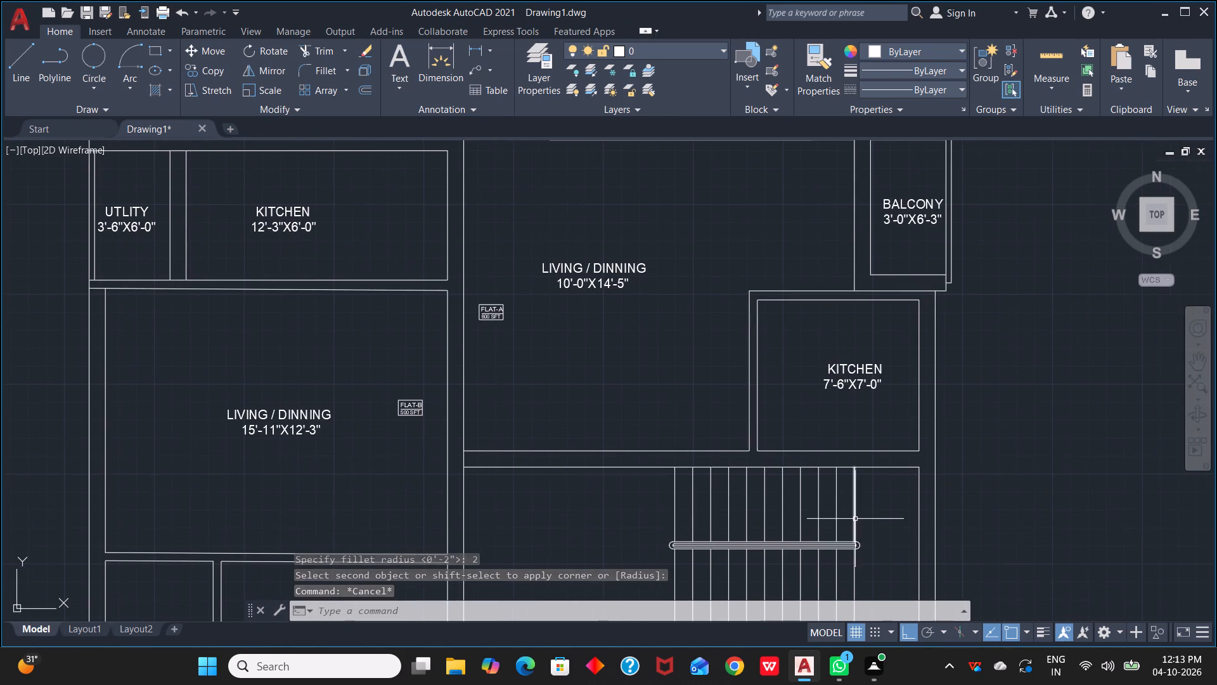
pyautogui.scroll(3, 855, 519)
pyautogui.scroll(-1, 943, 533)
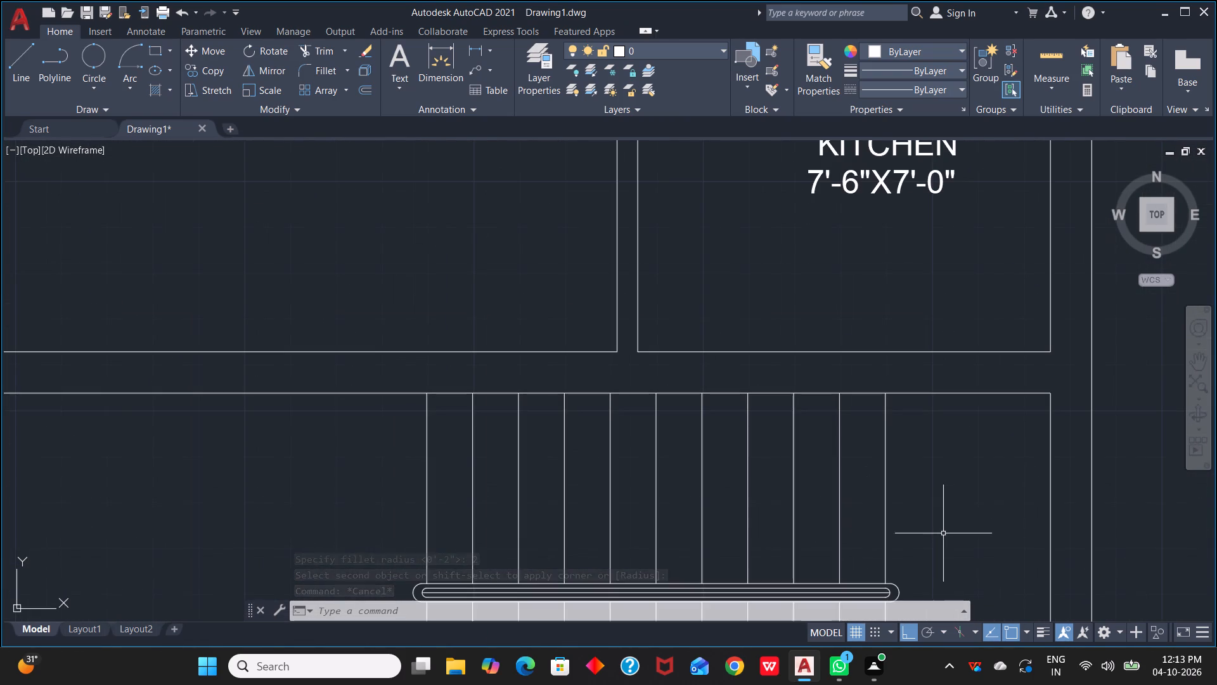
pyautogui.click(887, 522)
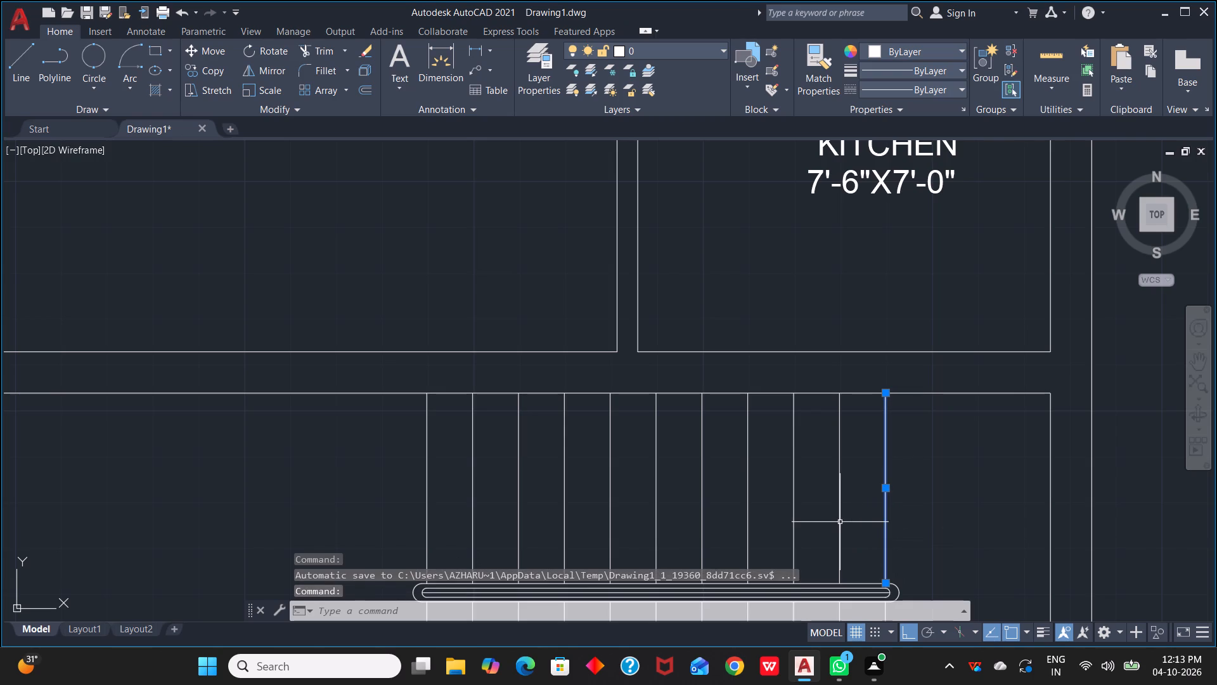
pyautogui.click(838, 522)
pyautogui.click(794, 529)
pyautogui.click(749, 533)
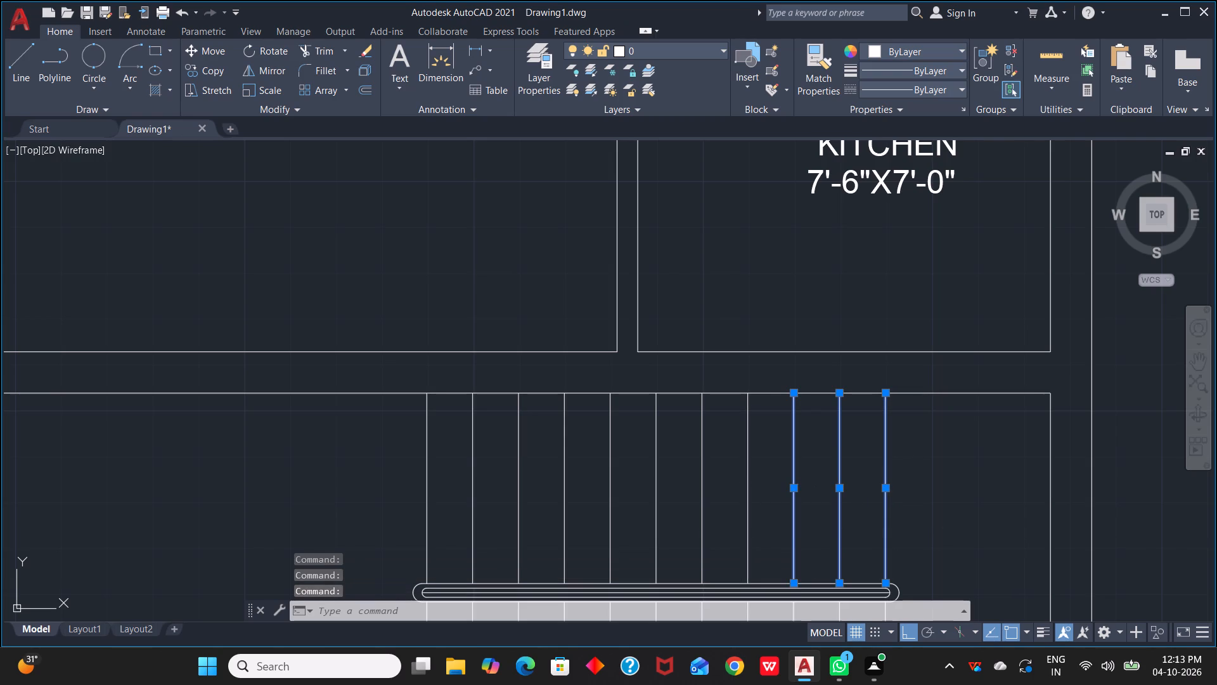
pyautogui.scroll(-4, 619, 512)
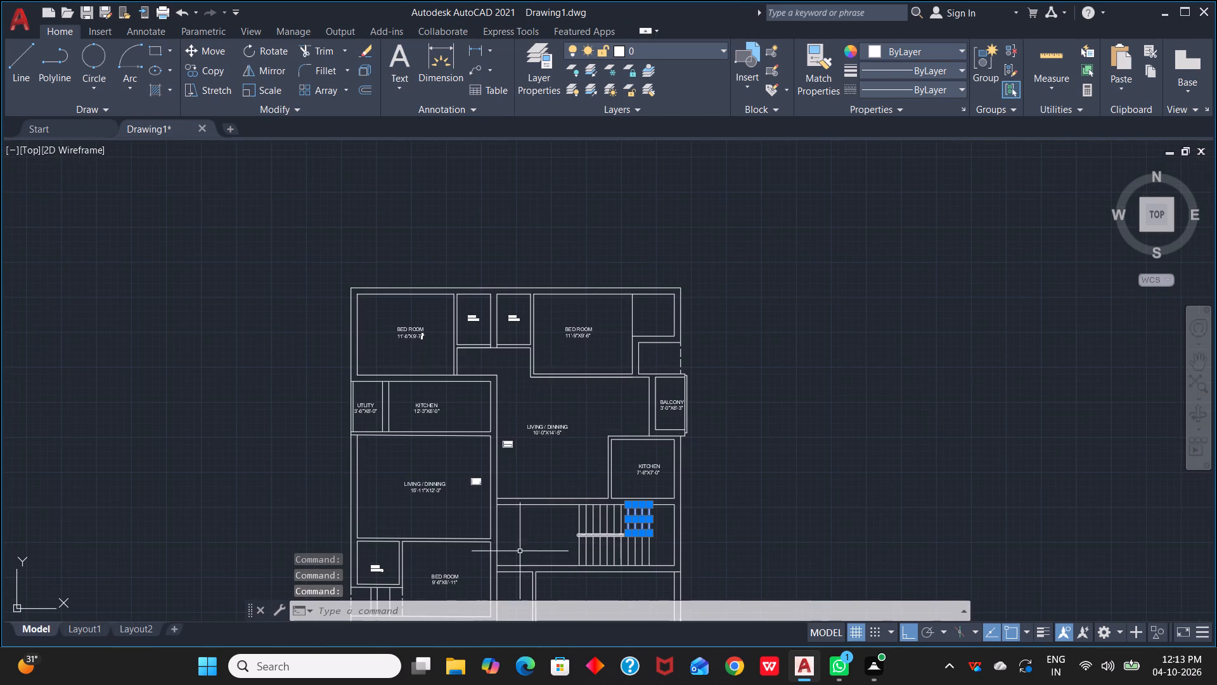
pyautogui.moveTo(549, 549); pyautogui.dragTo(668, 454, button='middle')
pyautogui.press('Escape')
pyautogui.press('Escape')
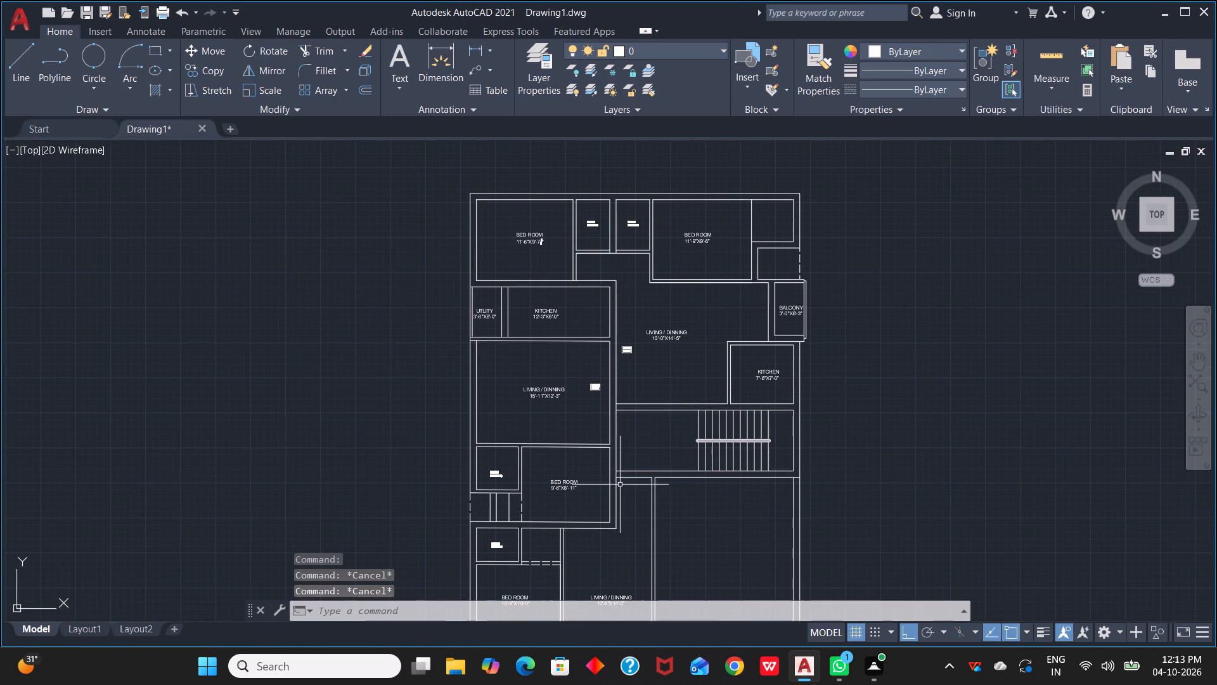
# Match the properties of the dashed line beside the 9'-6"X8'-11" bedroom onto the four easternmost treads of the upper stair flight.
pyautogui.press('m')
pyautogui.press('a')
pyautogui.press('space')
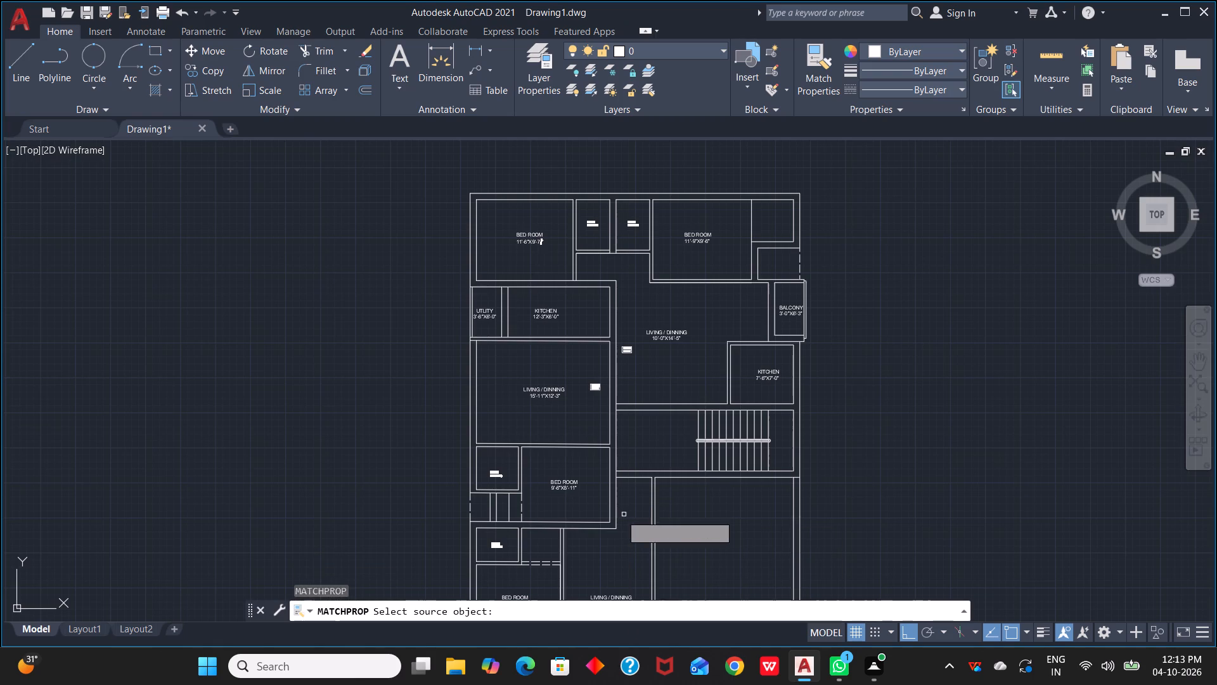
pyautogui.scroll(3, 484, 504)
pyautogui.click(634, 524)
pyautogui.scroll(-3, 777, 502)
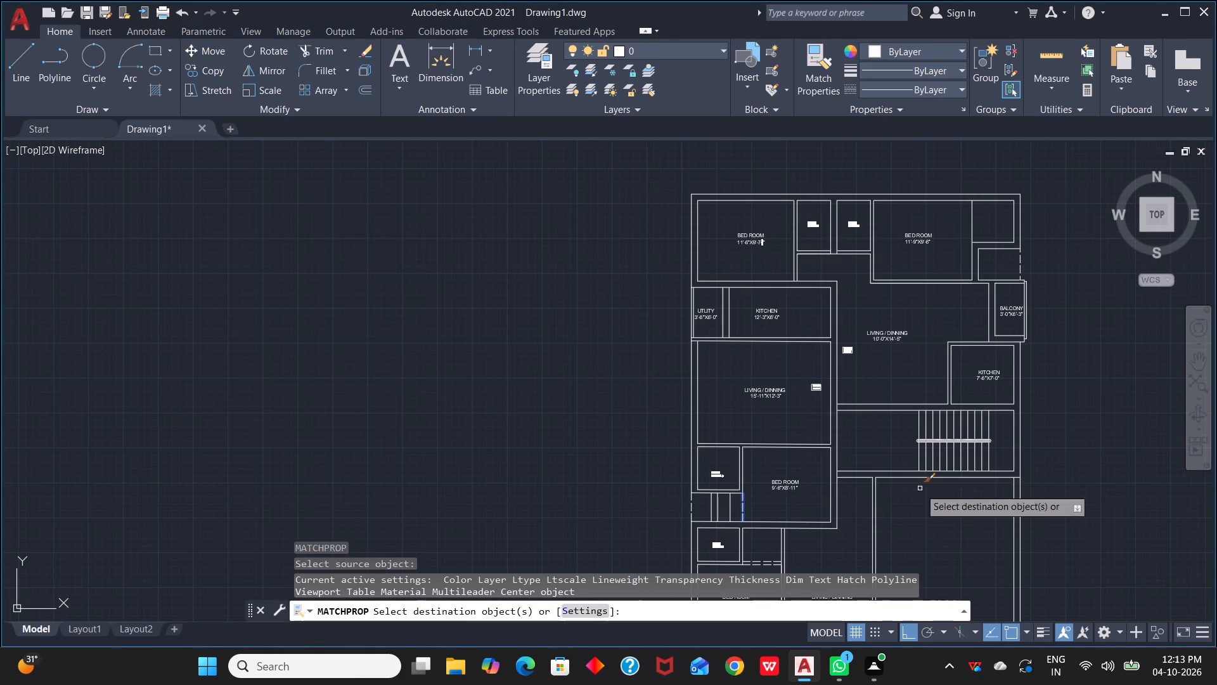
pyautogui.moveTo(1005, 434); pyautogui.dragTo(902, 483, button='middle')
pyautogui.scroll(3, 851, 477)
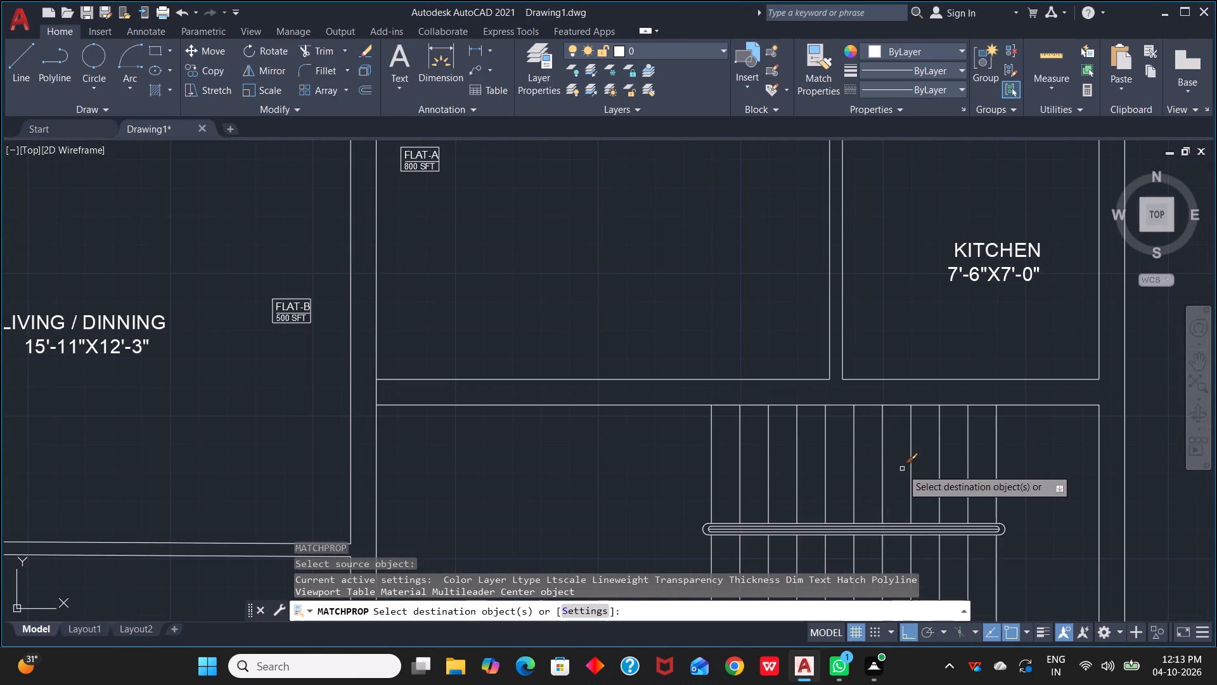
pyautogui.click(902, 469)
pyautogui.click(1001, 488)
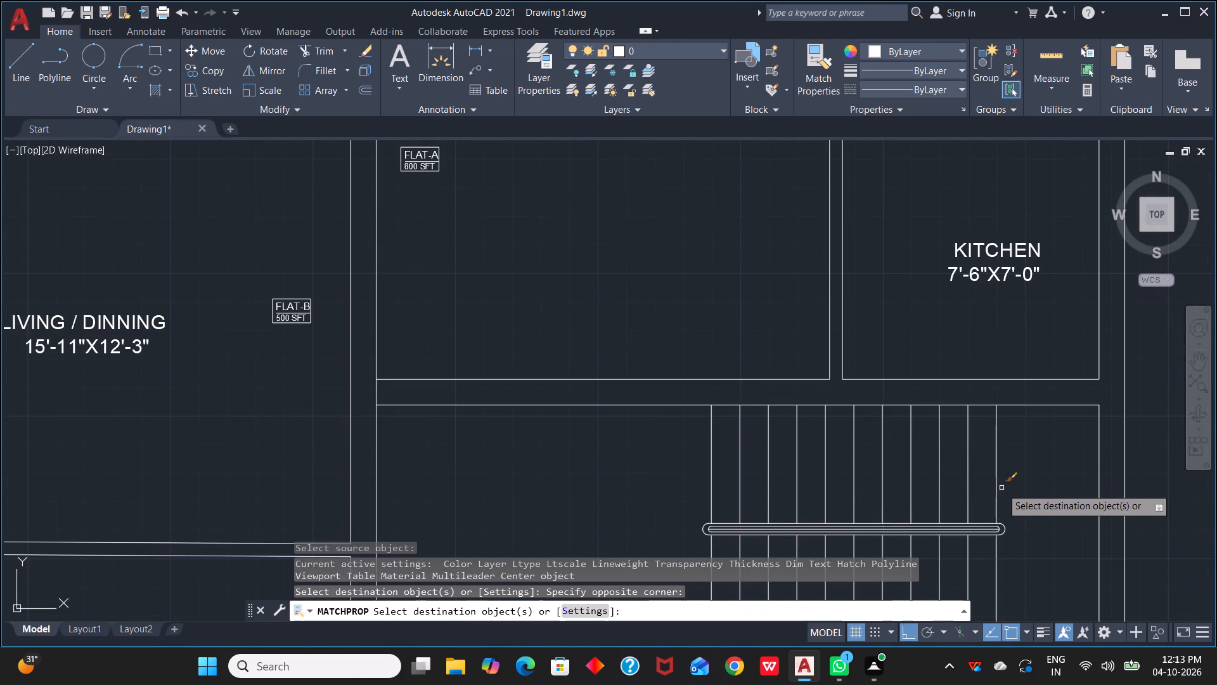
pyautogui.moveTo(1001, 488); pyautogui.dragTo(986, 483)
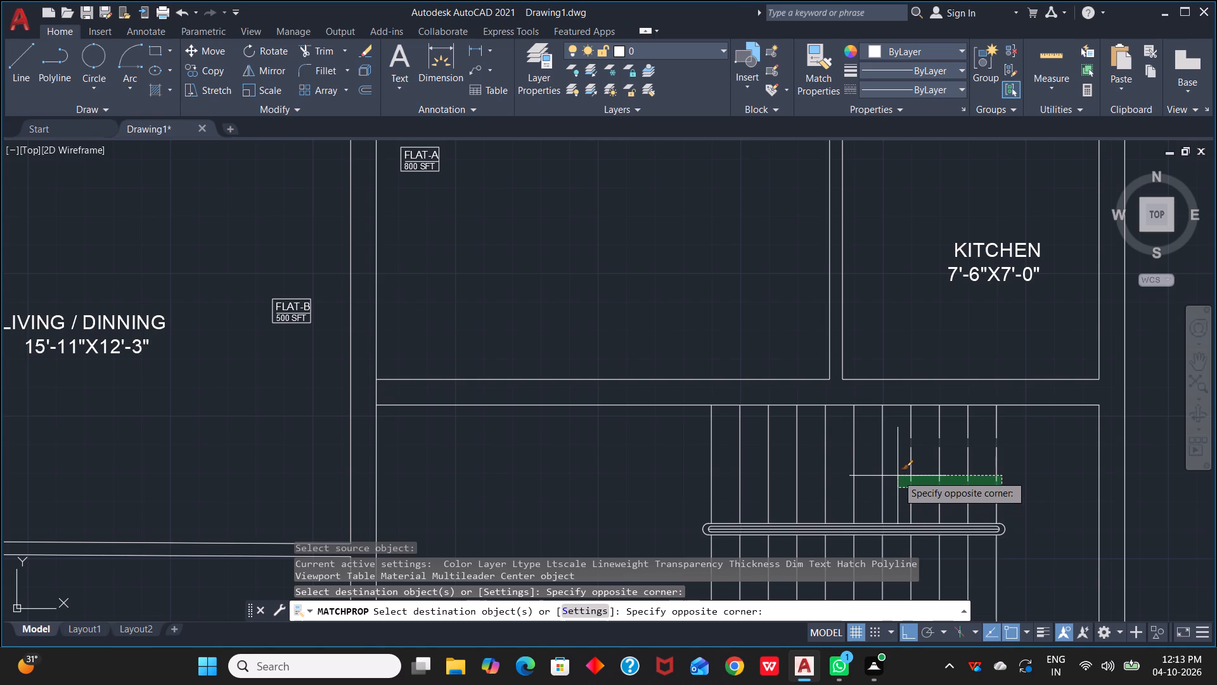
pyautogui.click(892, 466)
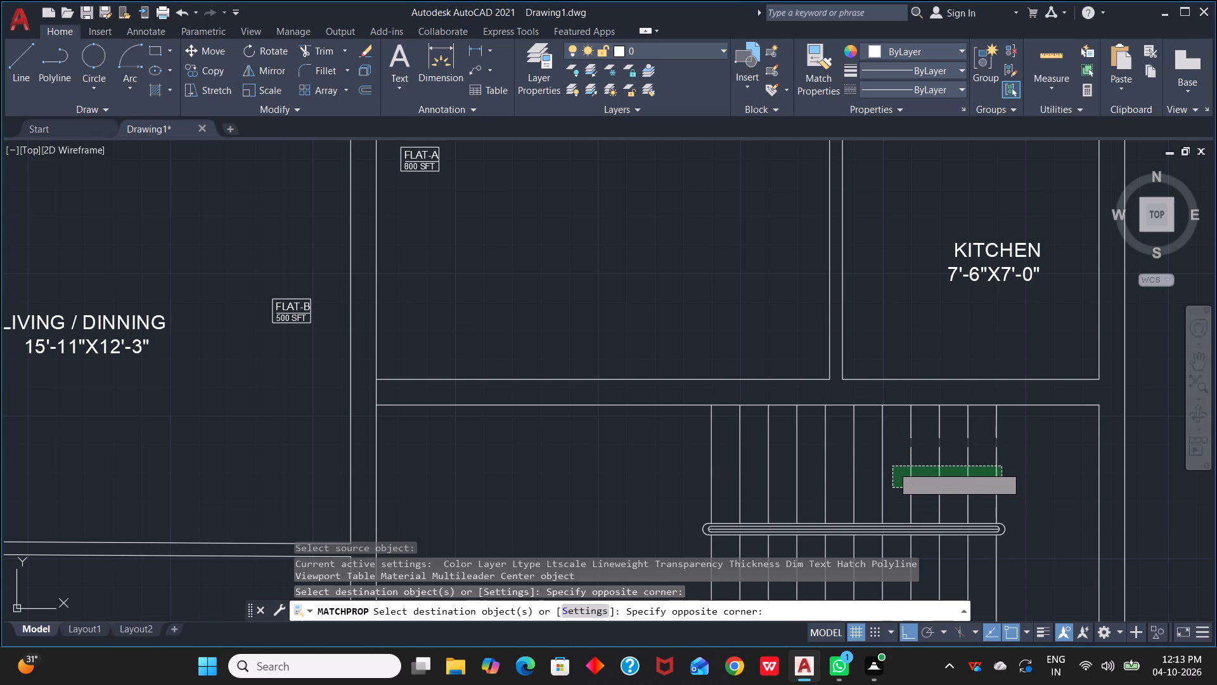
pyautogui.scroll(-2, 1012, 480)
pyautogui.moveTo(1022, 495); pyautogui.dragTo(684, 486, button='middle')
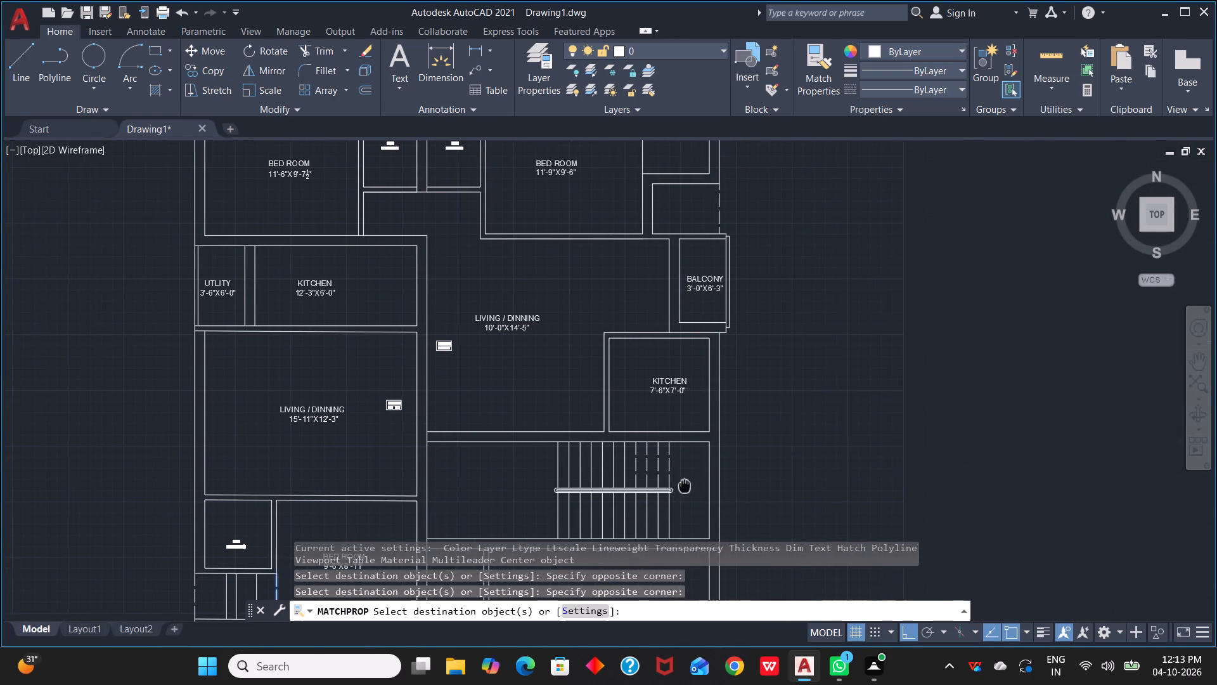
pyautogui.moveTo(684, 486); pyautogui.dragTo(682, 482, button='middle')
pyautogui.scroll(1, 679, 482)
pyautogui.scroll(-1, 679, 482)
pyautogui.press('Escape')
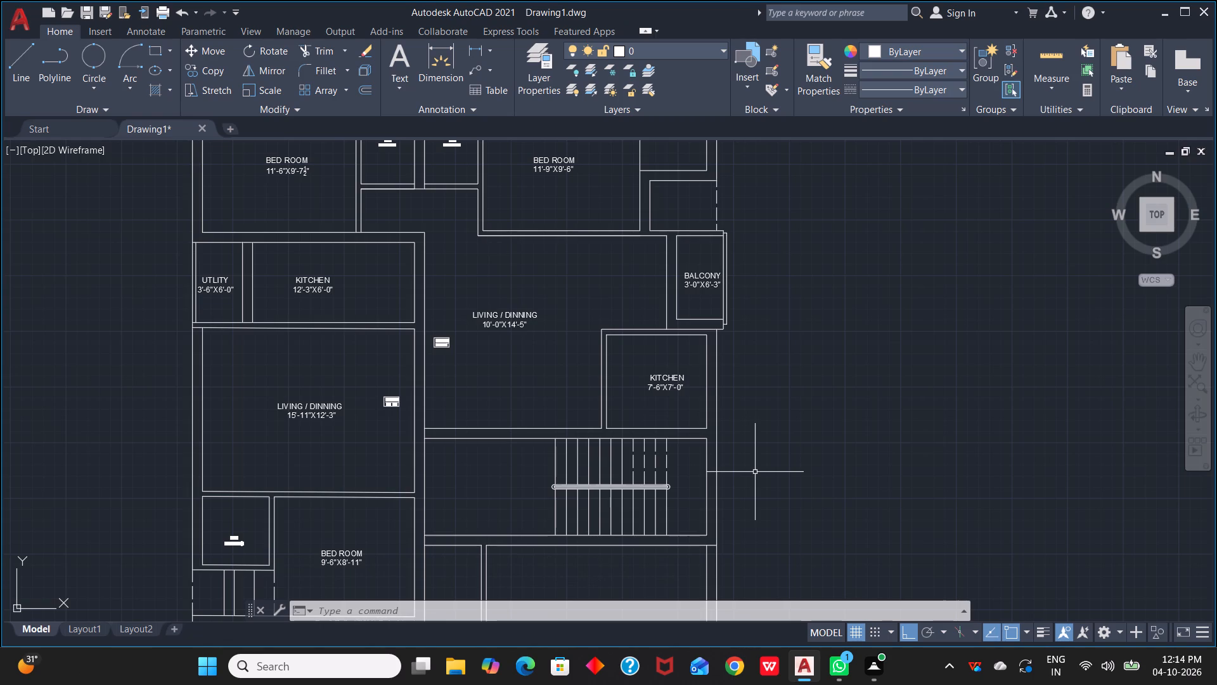
# Group all the lines and arcs that form the stair handrail between the two flights.
pyautogui.scroll(2, 698, 492)
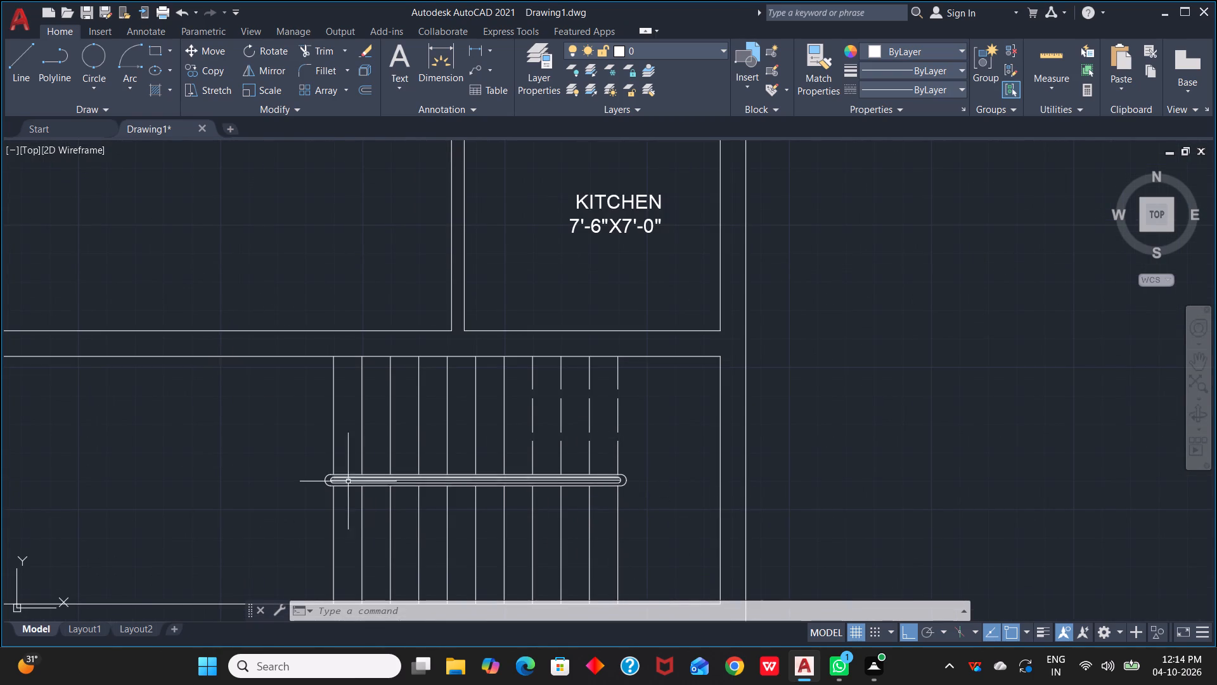
pyautogui.click(297, 412)
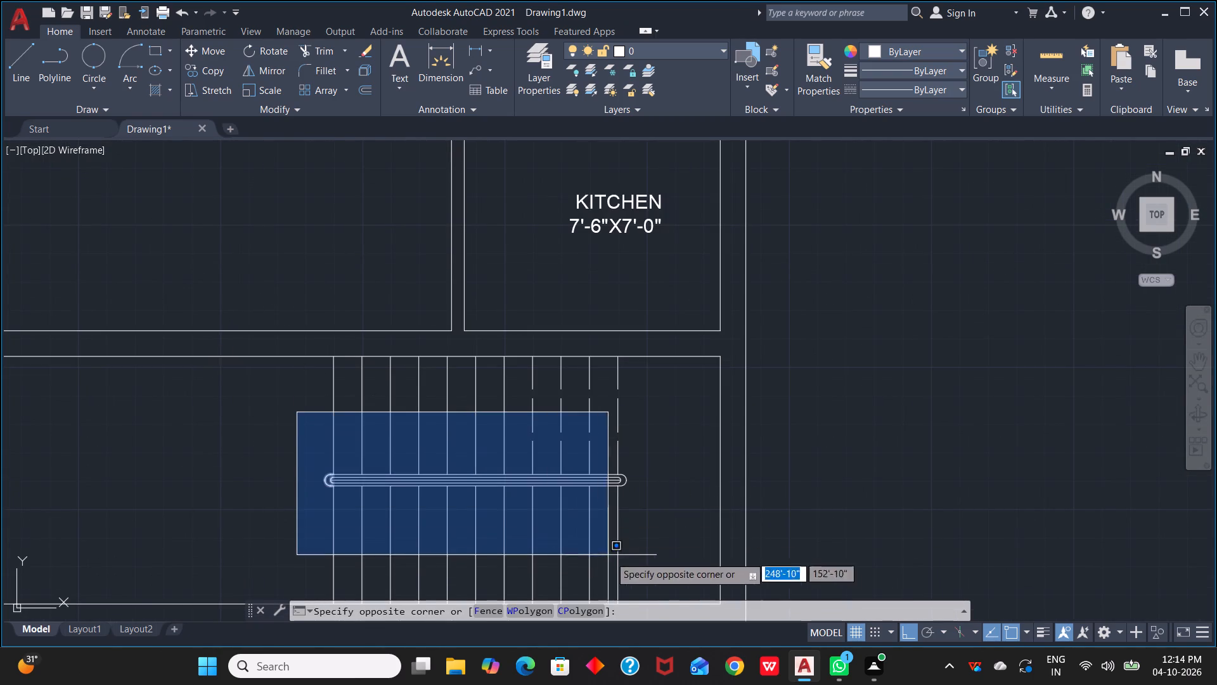
pyautogui.click(674, 566)
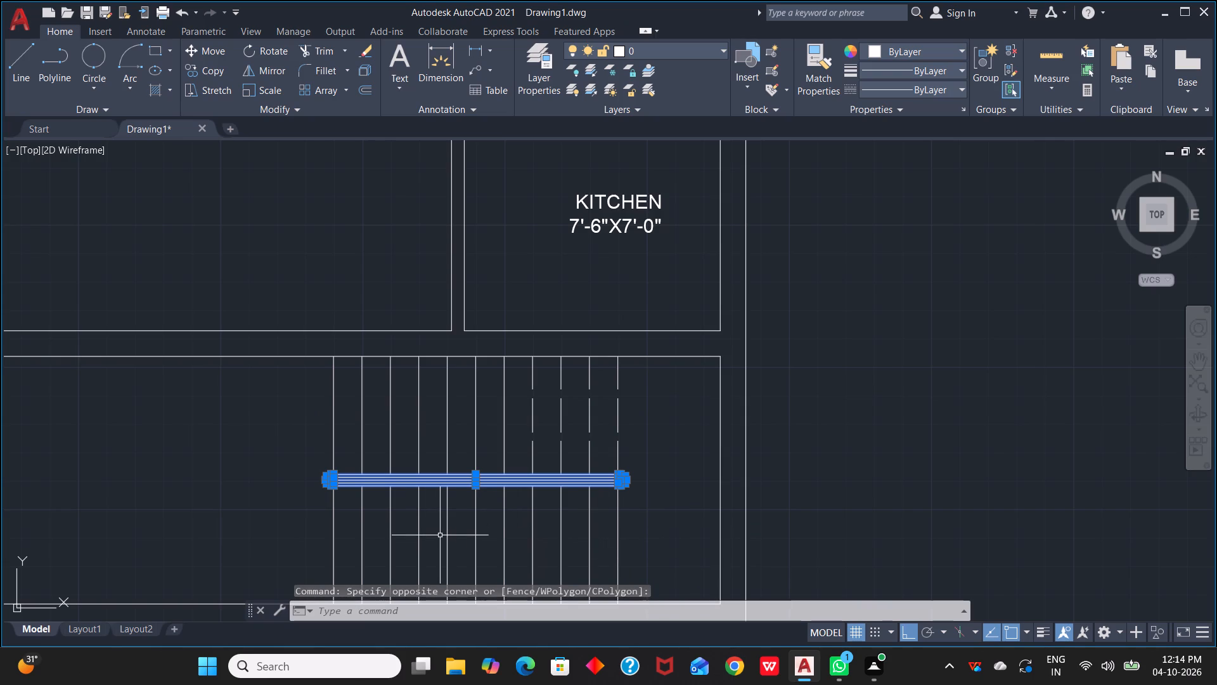
pyautogui.write('G')
pyautogui.press('space')
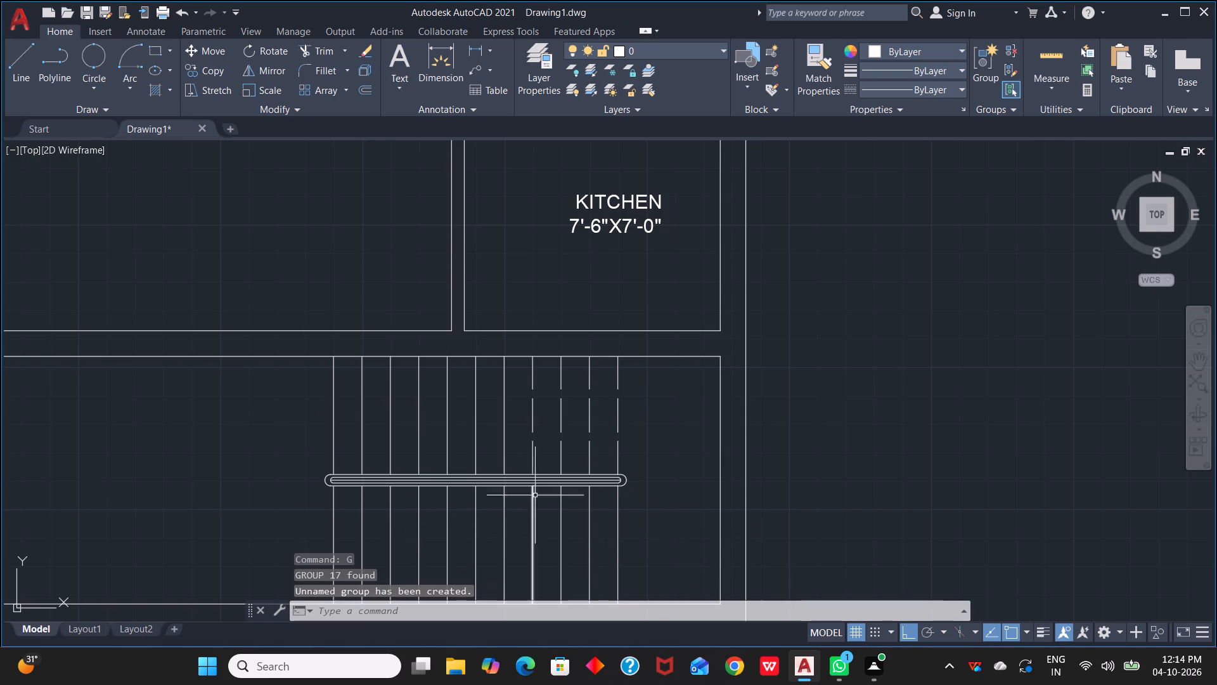
# Move the grouped handrail horizontally off the stairs to the open area east of the building's outer wall.
pyautogui.click(303, 414)
pyautogui.click(668, 452)
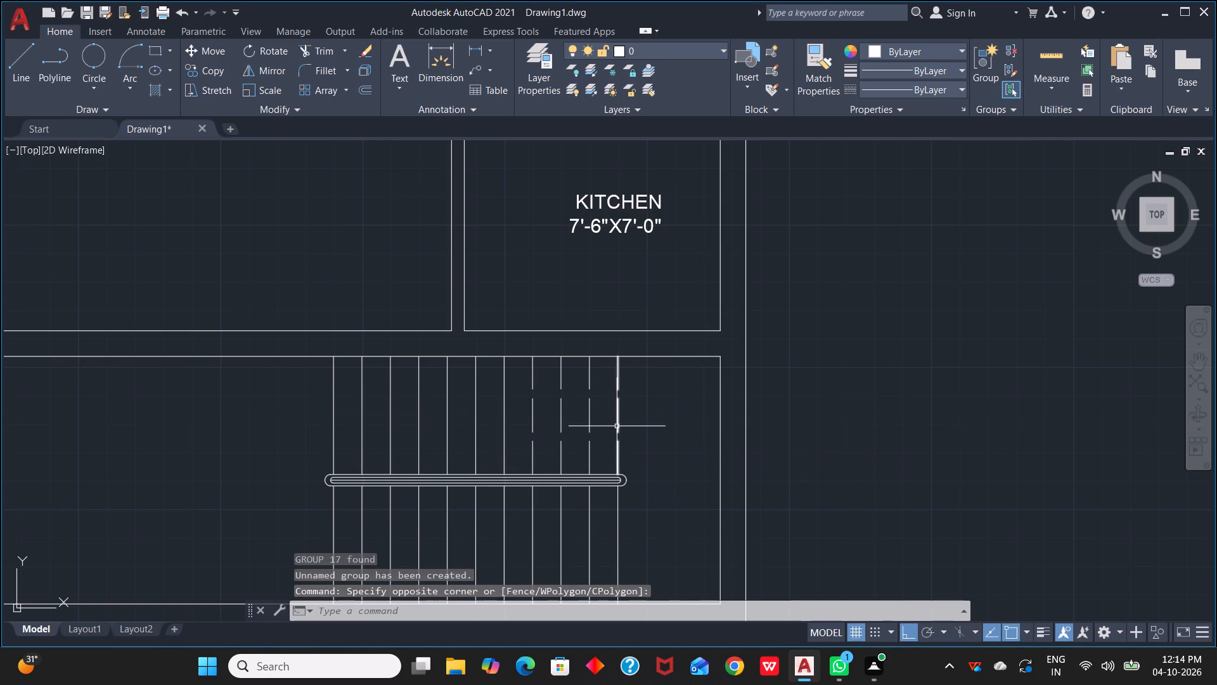
pyautogui.click(354, 480)
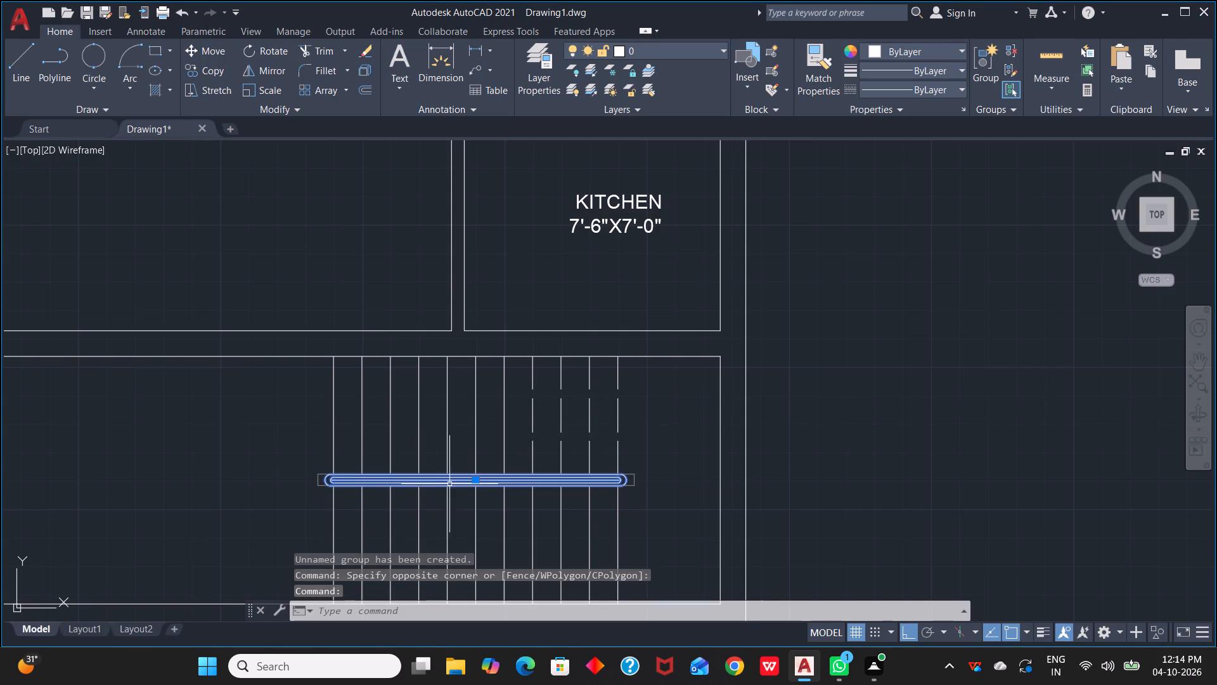
pyautogui.moveTo(474, 481); pyautogui.dragTo(901, 448)
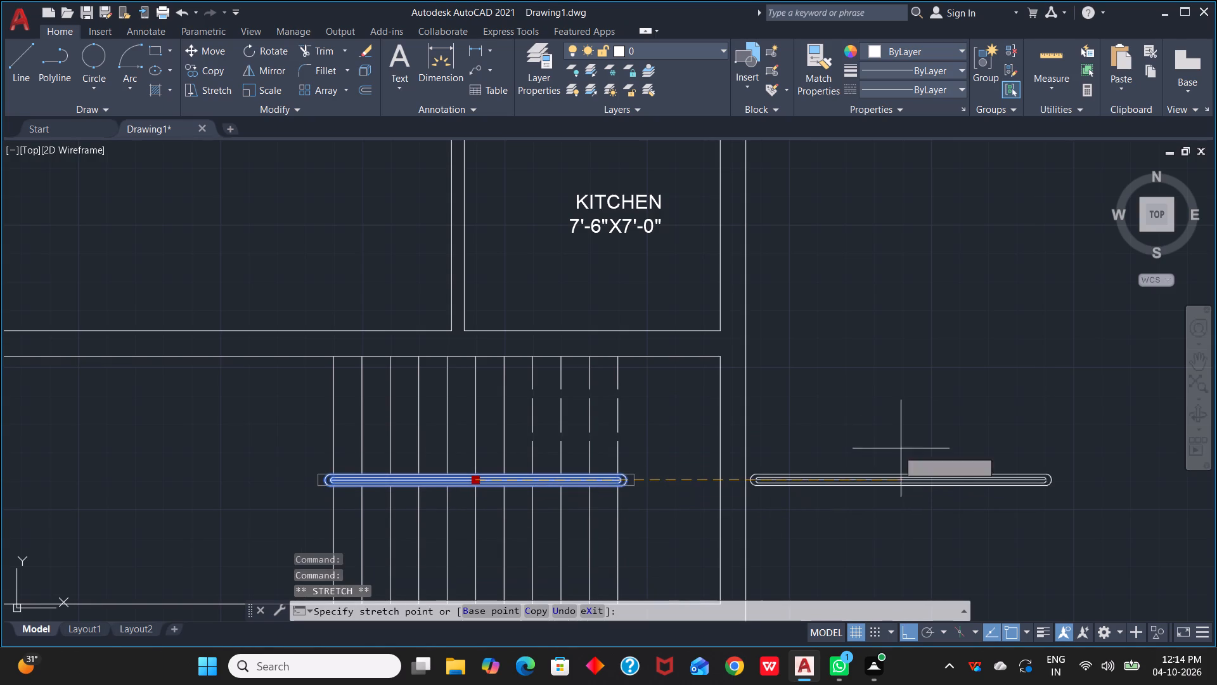
pyautogui.moveTo(901, 448); pyautogui.dragTo(921, 443)
pyautogui.click(921, 443)
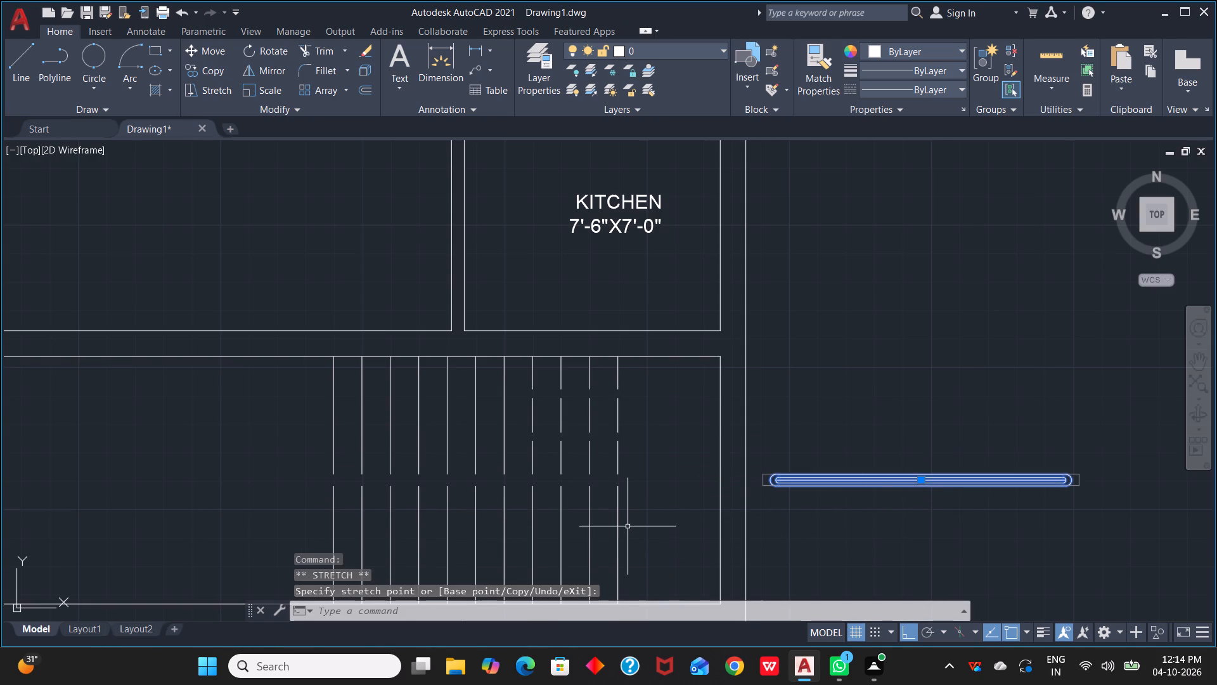
# Group all the tread lines of both stair flights together with the relocated handrail.
pyautogui.click(237, 406)
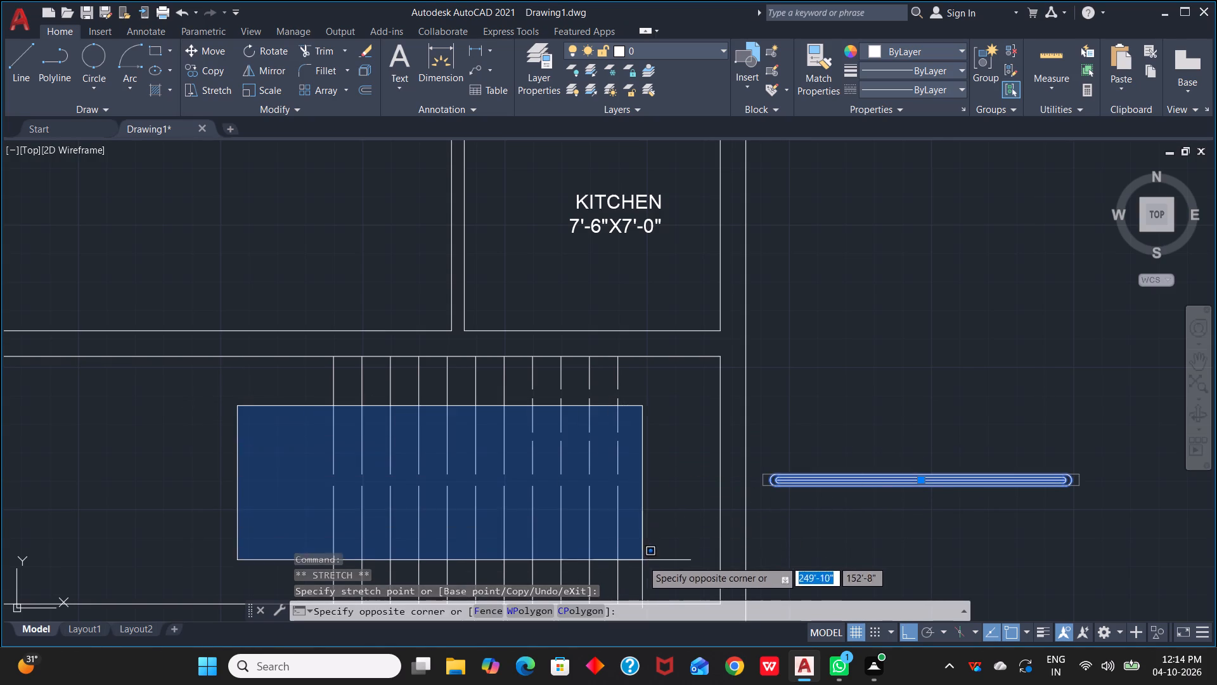
pyautogui.click(642, 560)
pyautogui.moveTo(654, 568); pyautogui.dragTo(645, 563)
pyautogui.click(260, 424)
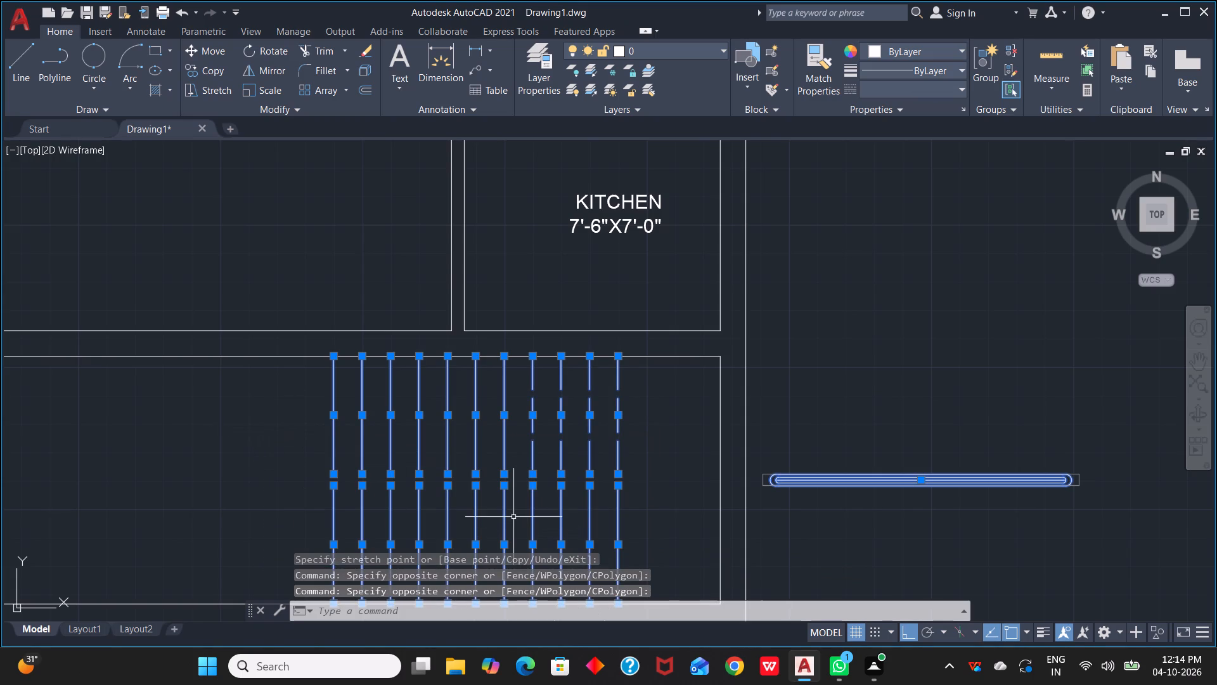
pyautogui.scroll(1, 647, 468)
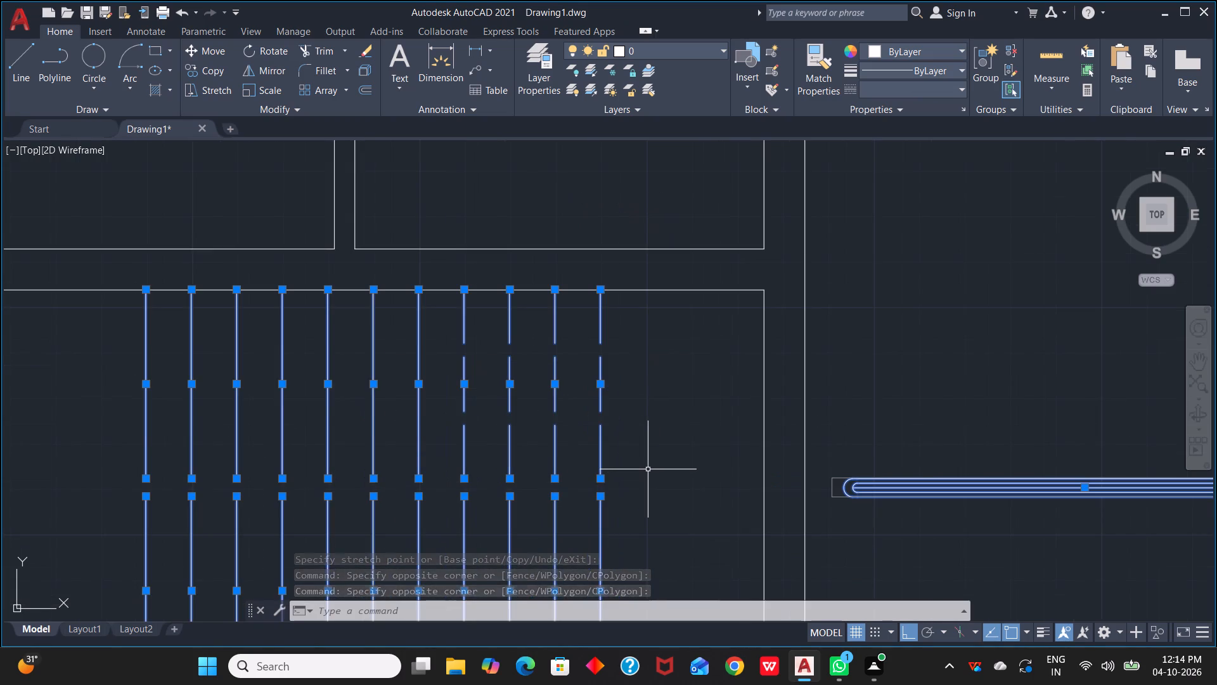
pyautogui.scroll(-1, 648, 469)
pyautogui.moveTo(648, 469); pyautogui.dragTo(778, 403, button='middle')
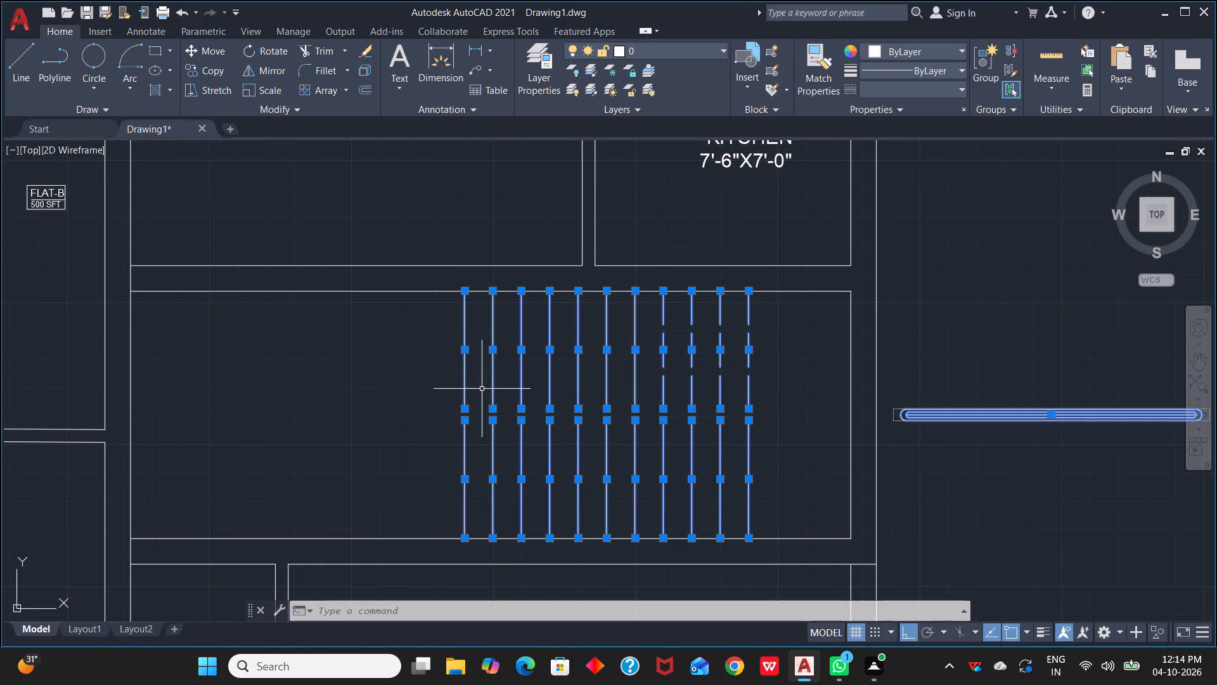
pyautogui.write('G')
pyautogui.press('space')
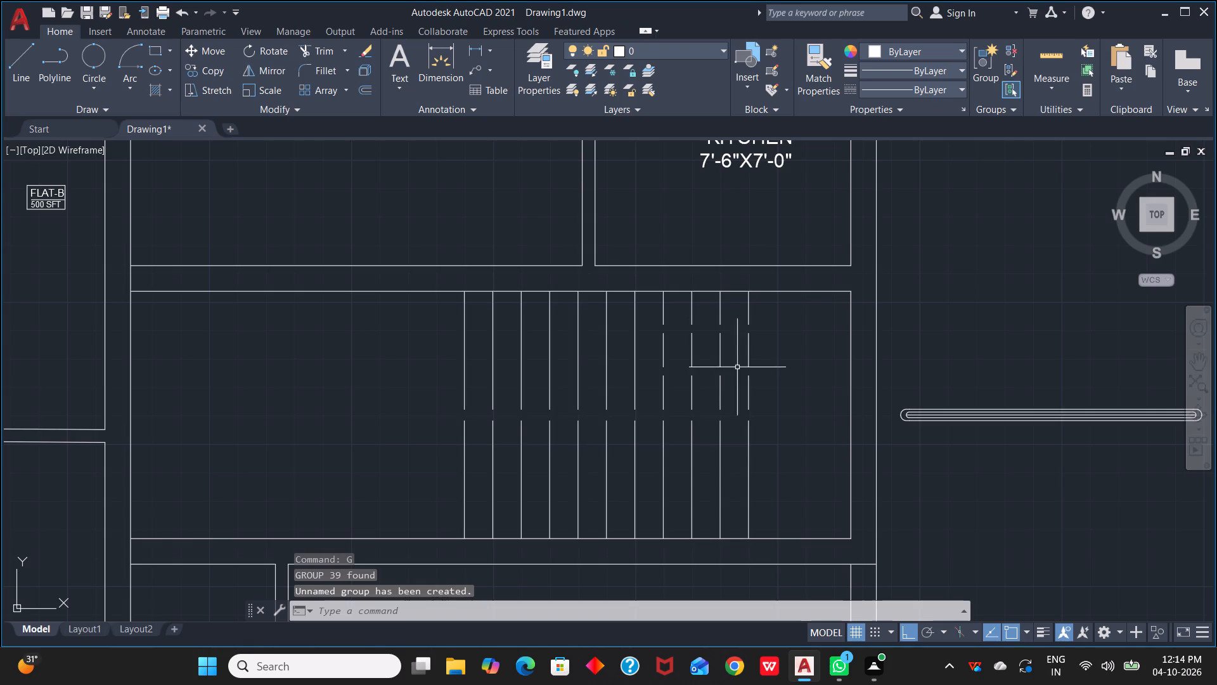
# Move the grouped stair horizontally west, leaving about 4' between the easternmost treads and the landing's east wall.
pyautogui.click(747, 376)
pyautogui.moveTo(832, 414); pyautogui.dragTo(800, 418)
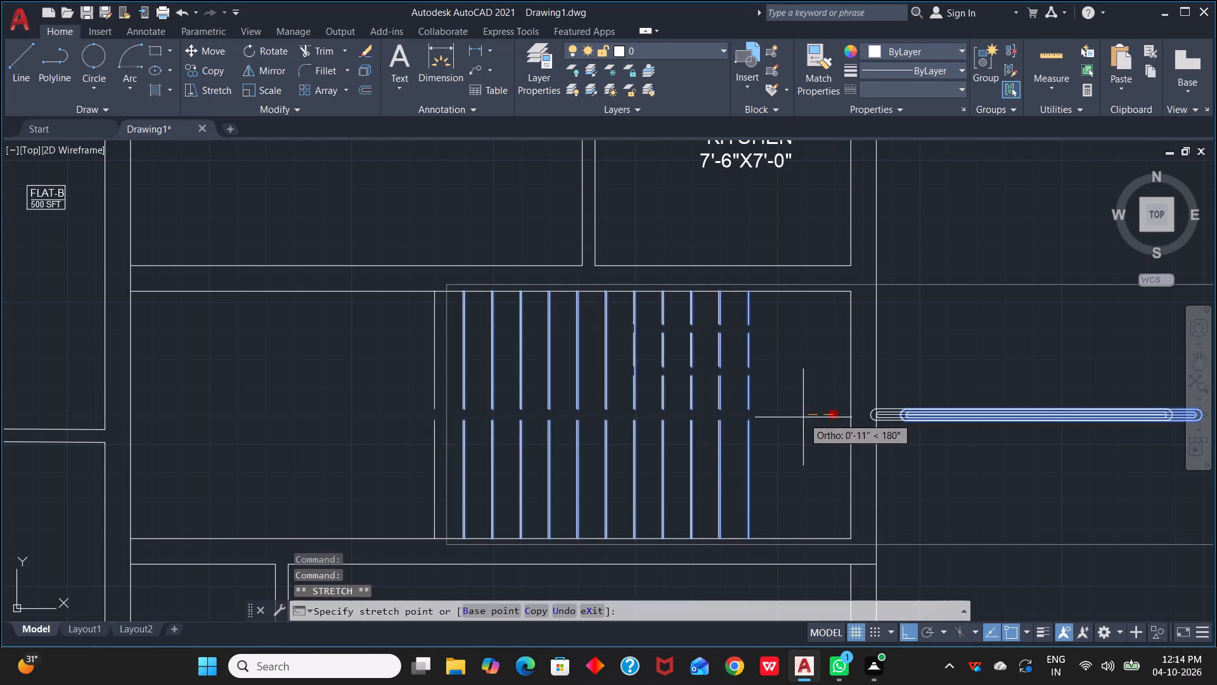
pyautogui.moveTo(800, 418); pyautogui.dragTo(799, 420)
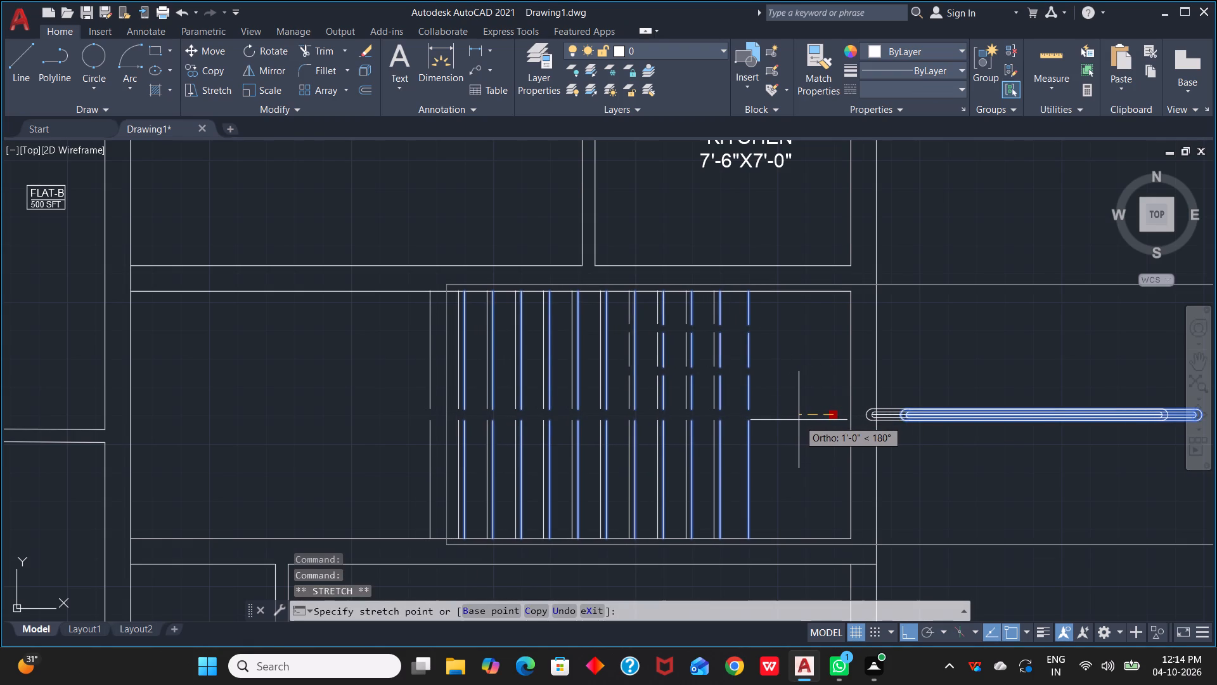
pyautogui.moveTo(799, 420); pyautogui.dragTo(789, 423)
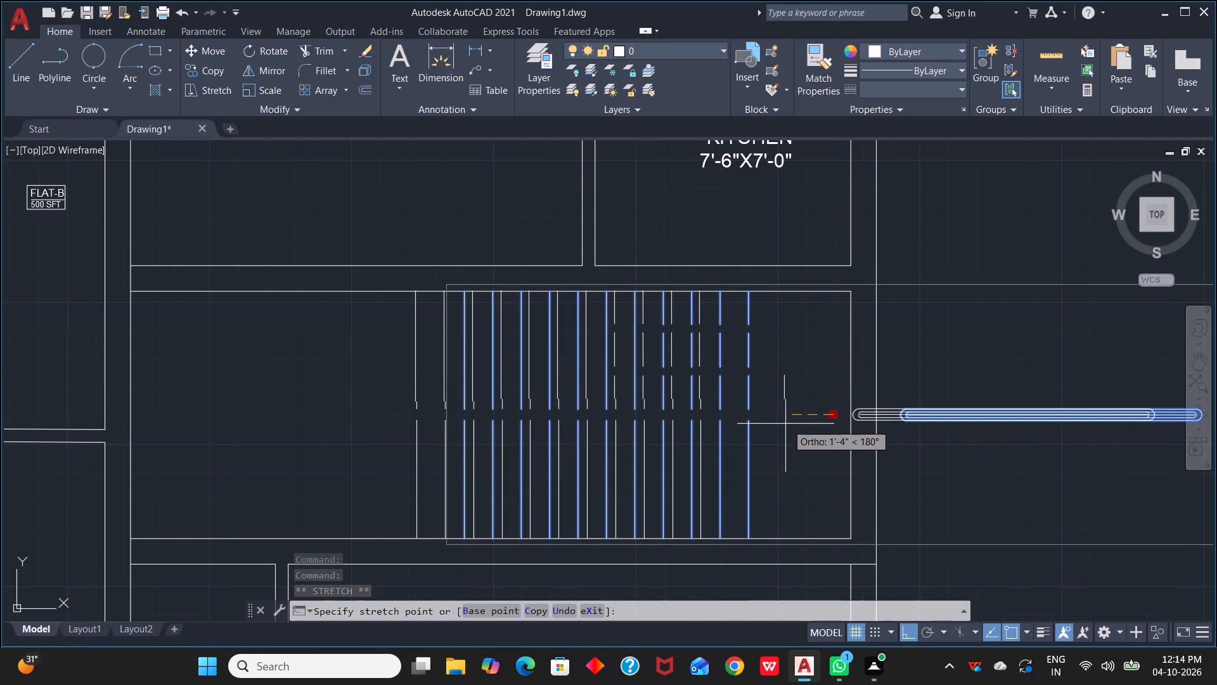
pyautogui.moveTo(789, 423); pyautogui.dragTo(792, 424)
pyautogui.click(792, 424)
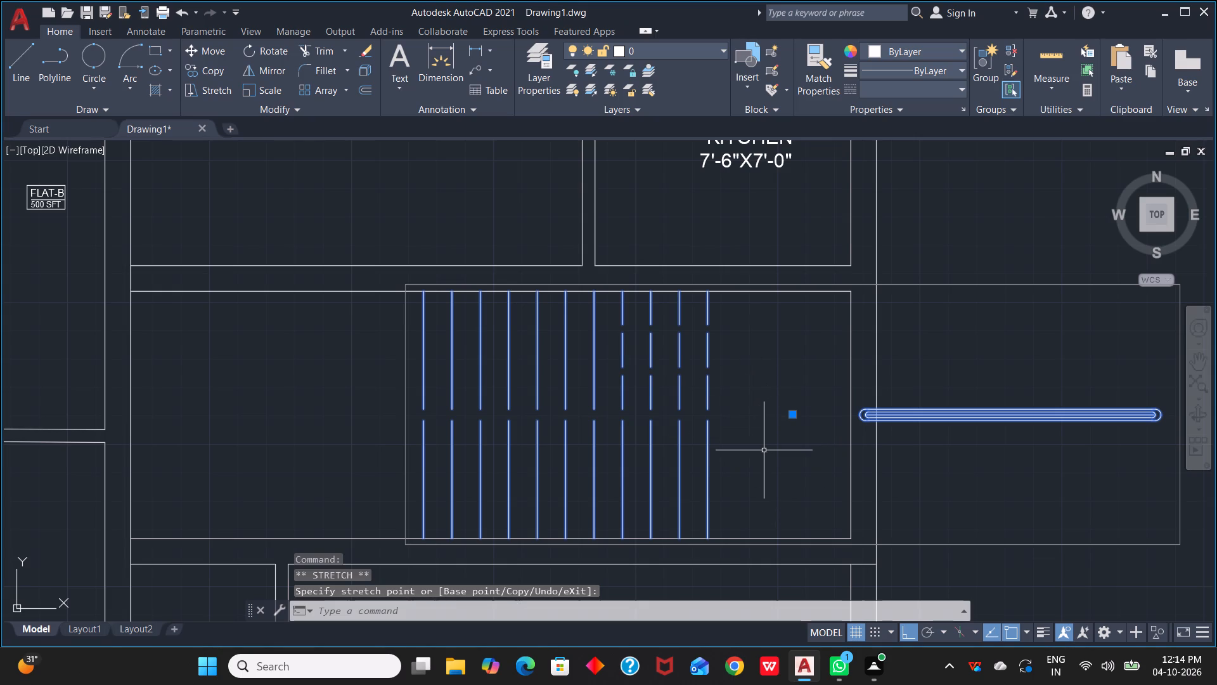
pyautogui.press('Escape')
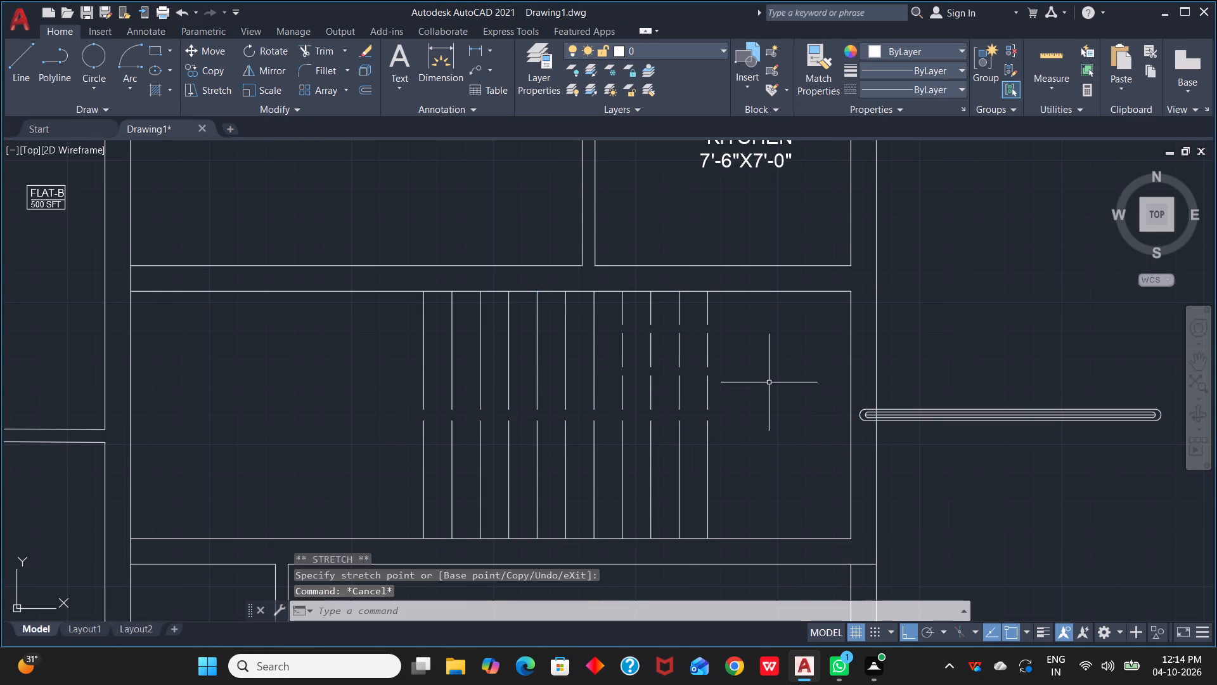
# Check the landing width from the north end of the easternmost tread to the east wall with a temporary line.
pyautogui.write('L')
pyautogui.press('space')
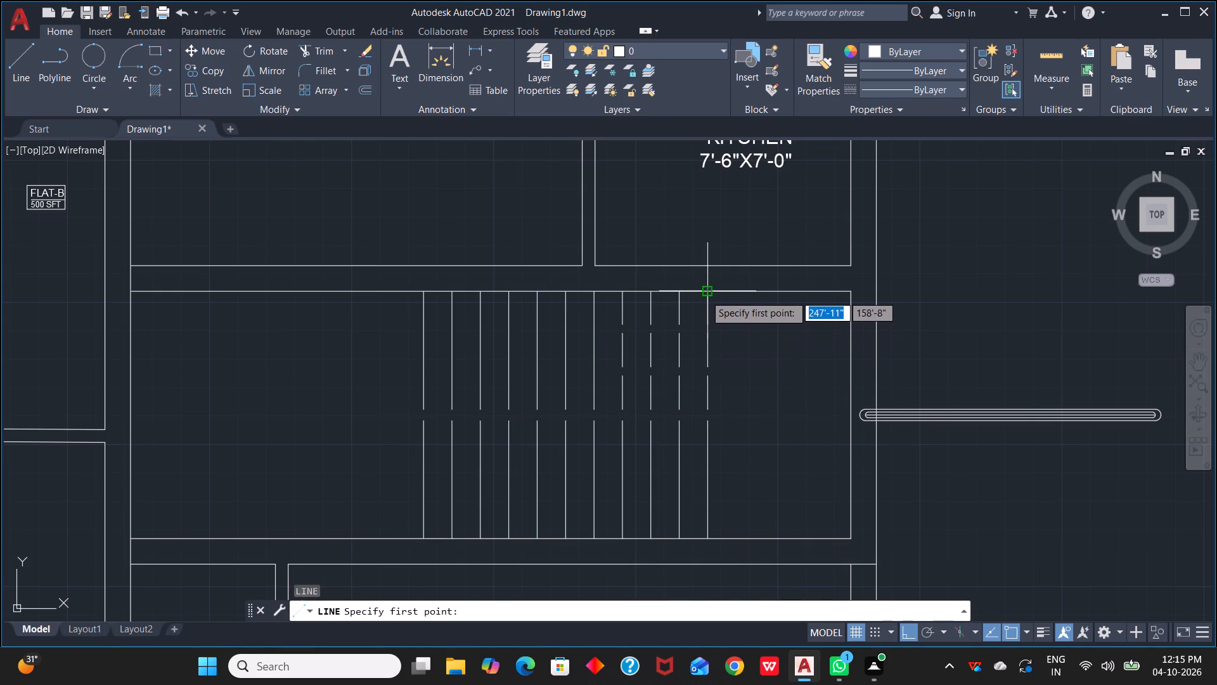
pyautogui.click(705, 295)
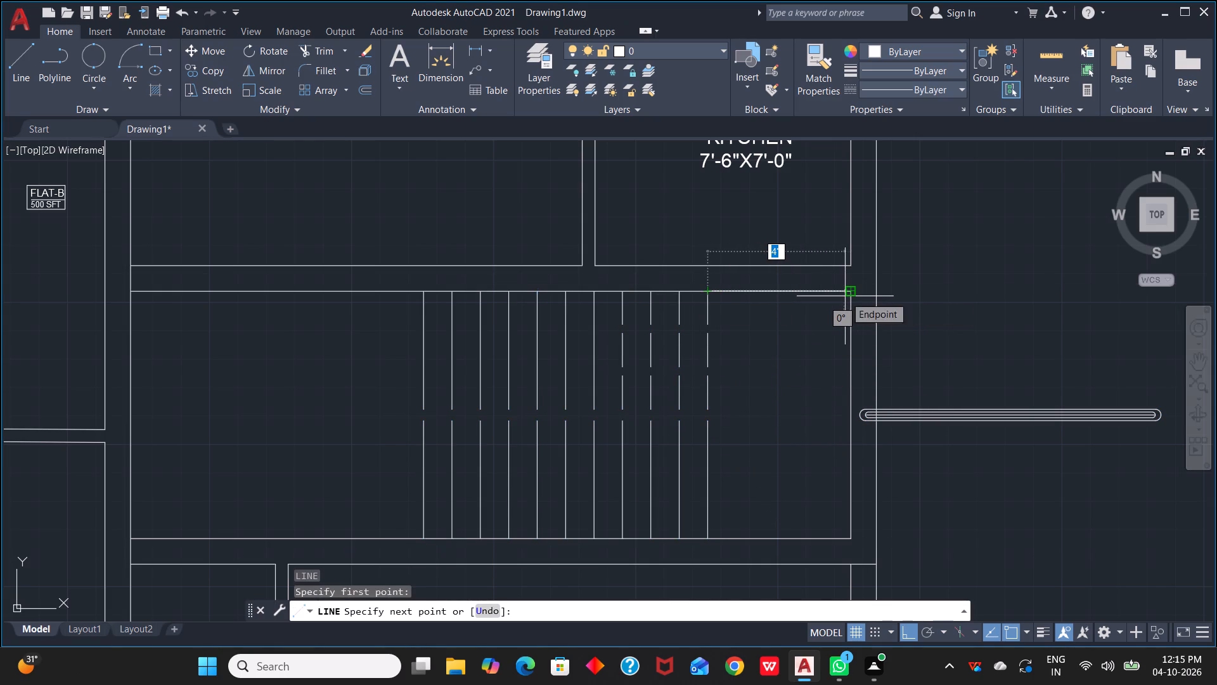
pyautogui.press('Escape')
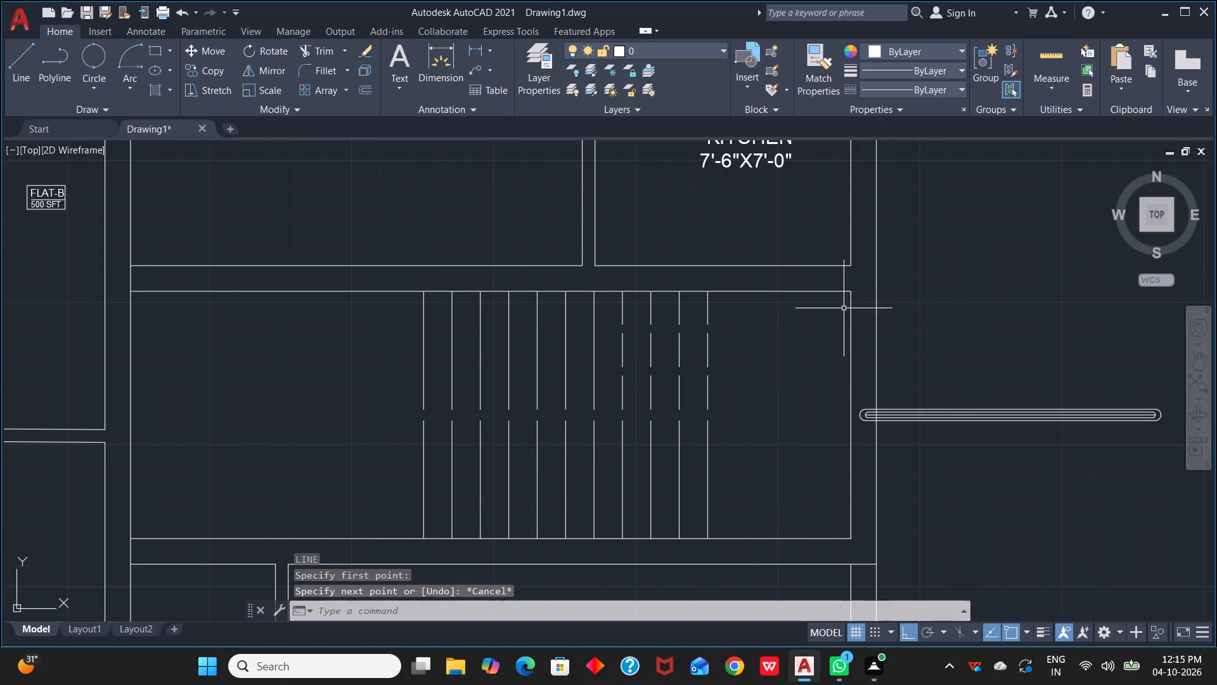
# Move the grouped handrail horizontally back into the gap between the two stair flights, centred on the treads.
pyautogui.click(939, 419)
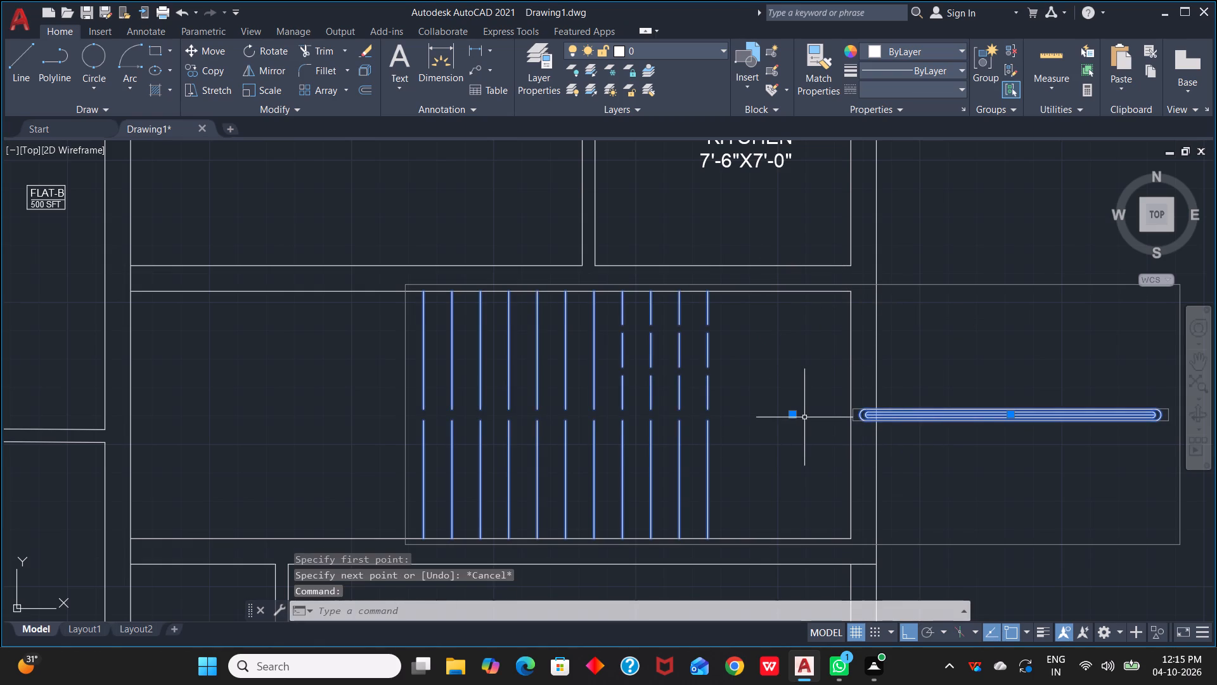
pyautogui.moveTo(1009, 412); pyautogui.dragTo(868, 412)
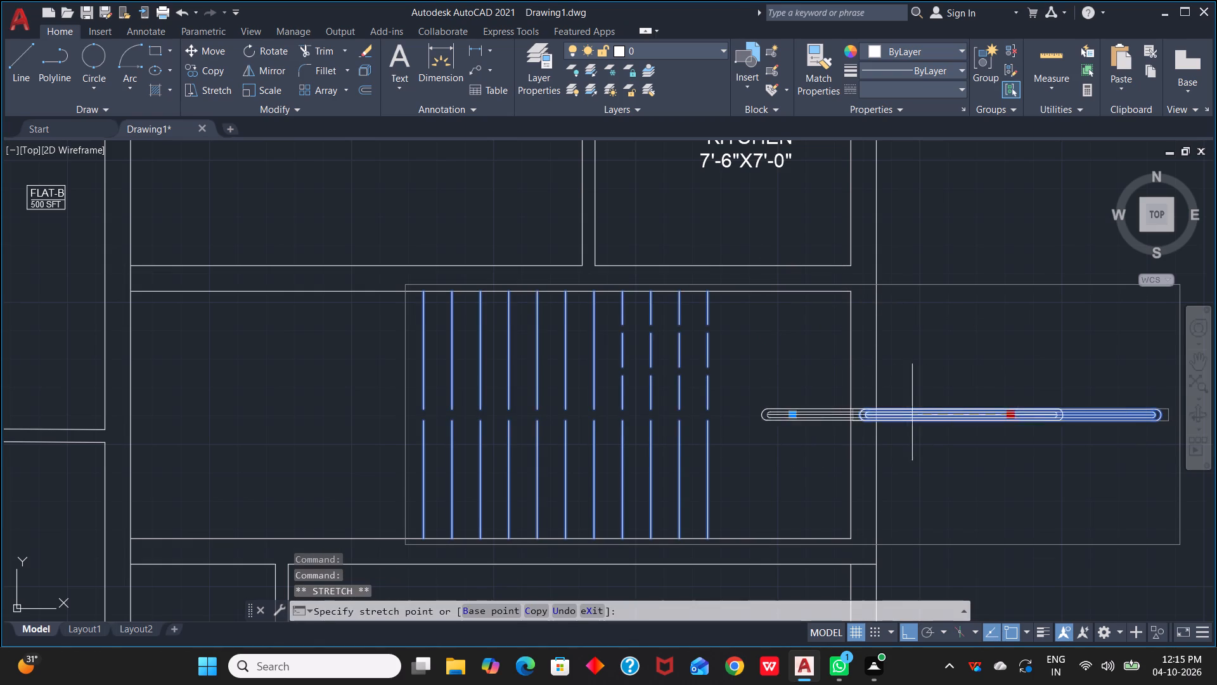
pyautogui.moveTo(868, 412); pyautogui.dragTo(548, 411)
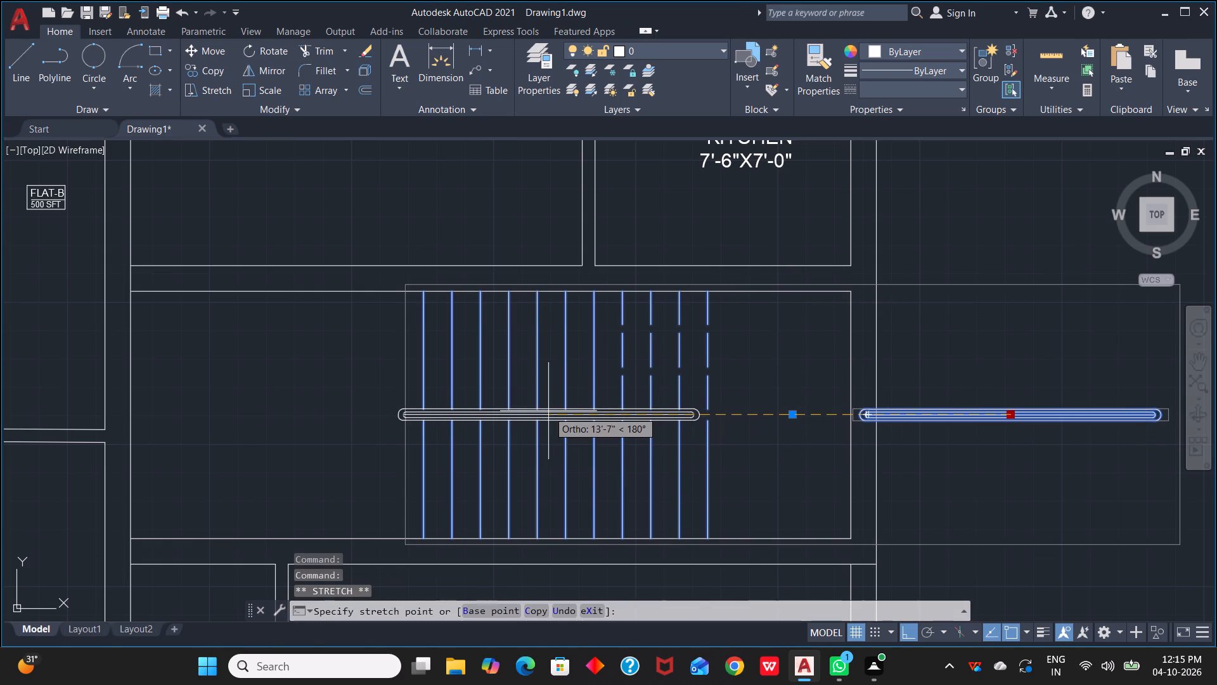
pyautogui.moveTo(548, 411); pyautogui.dragTo(569, 414)
pyautogui.click(569, 414)
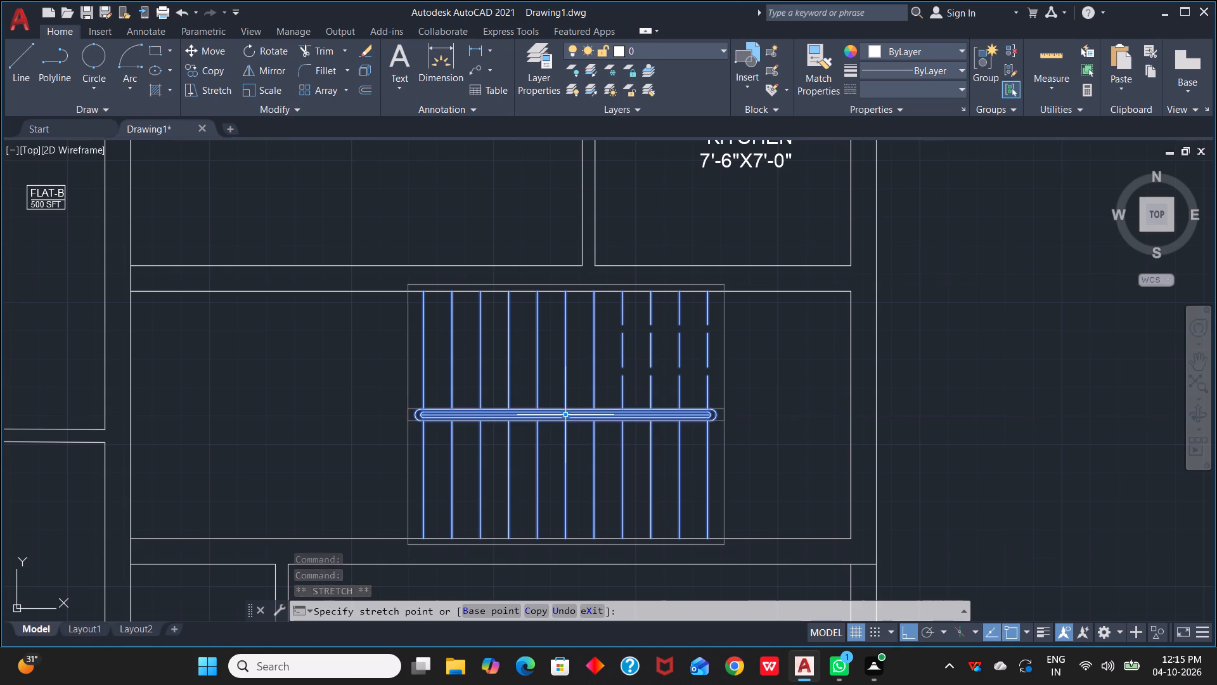
pyautogui.press('Escape')
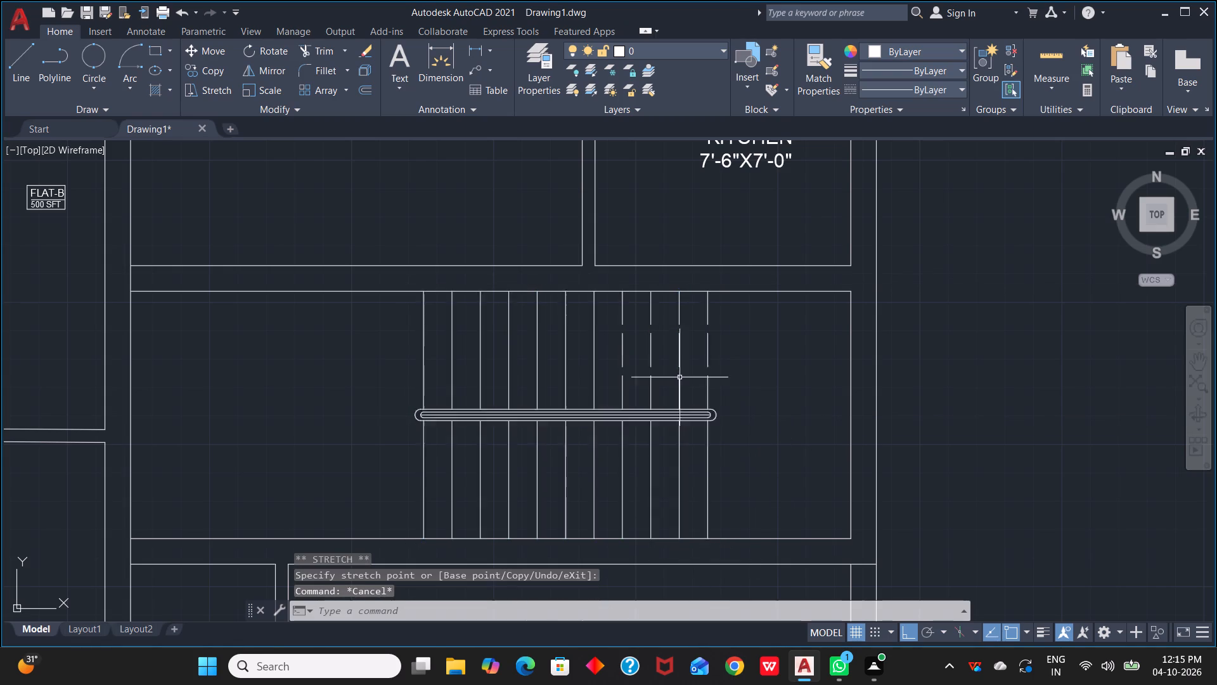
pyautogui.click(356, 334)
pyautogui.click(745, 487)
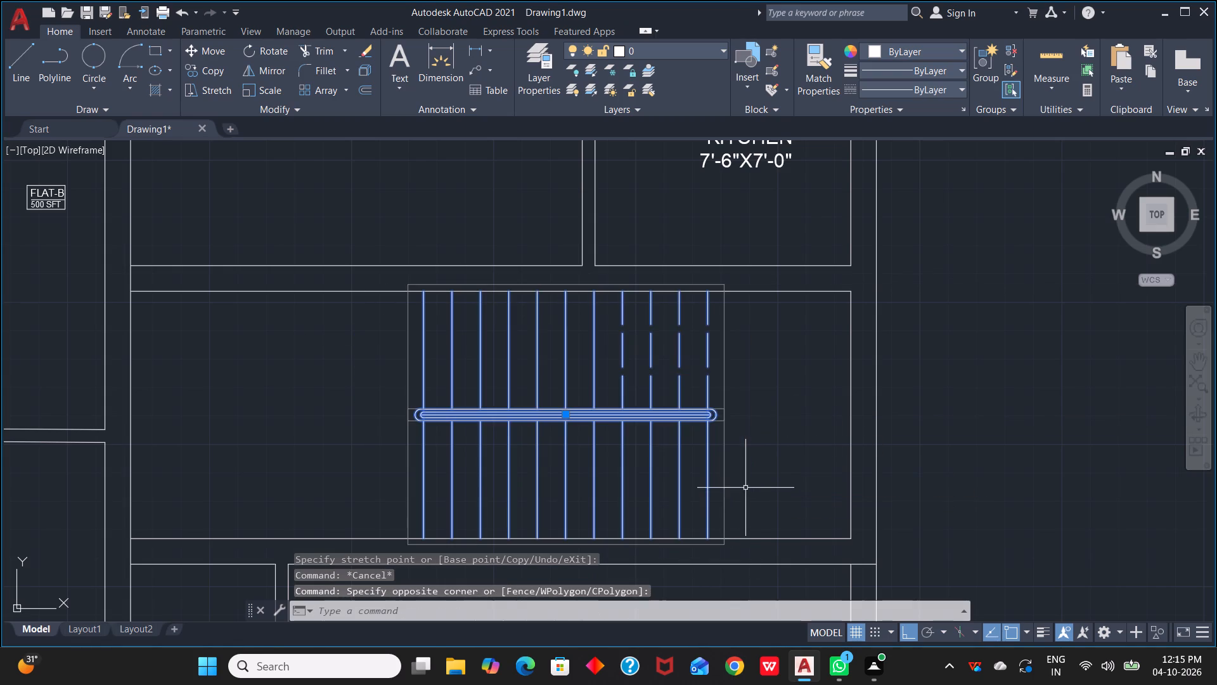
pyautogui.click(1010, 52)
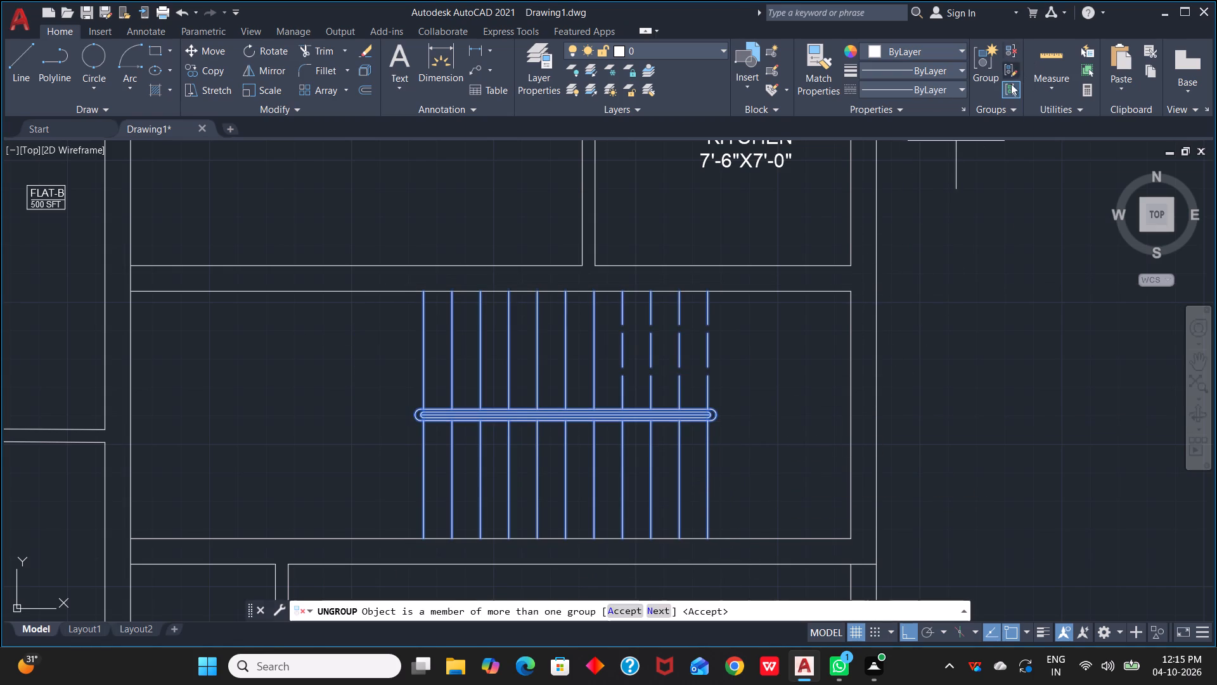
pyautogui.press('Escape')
# Ungroup the combined group of stair treads and handrail.
pyautogui.click(708, 365)
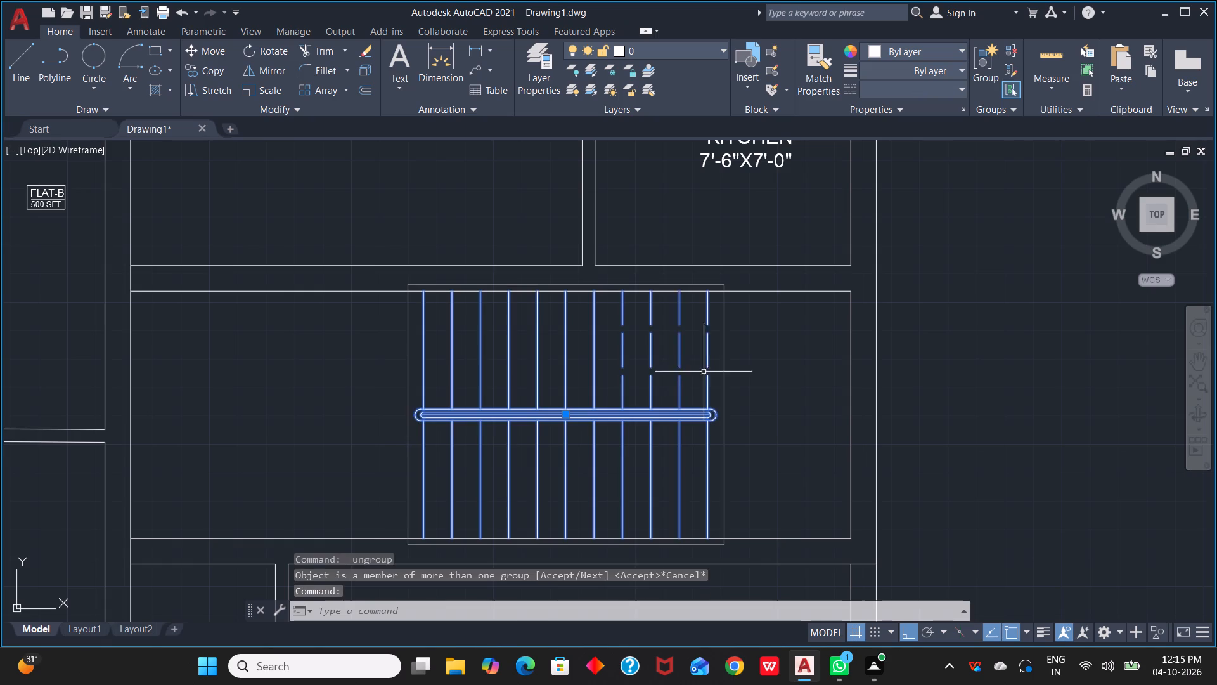
pyautogui.click(1007, 46)
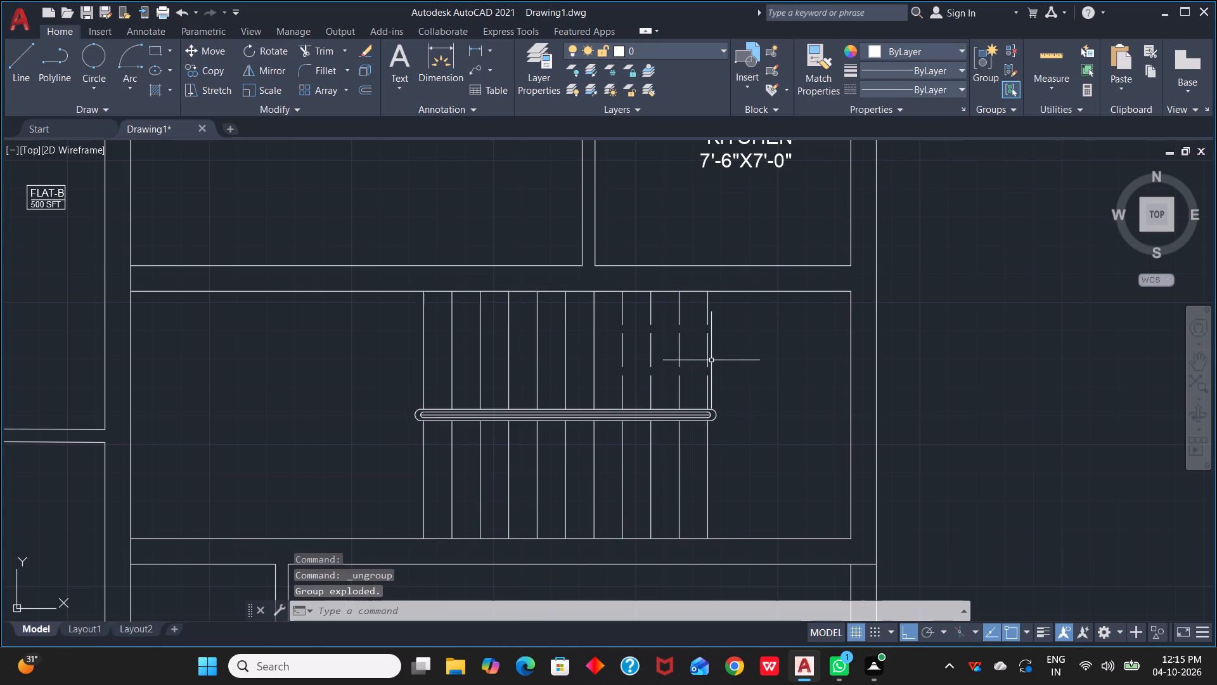
# Ungroup the remaining handrail group between the two stair flights.
pyautogui.click(708, 360)
pyautogui.click(679, 375)
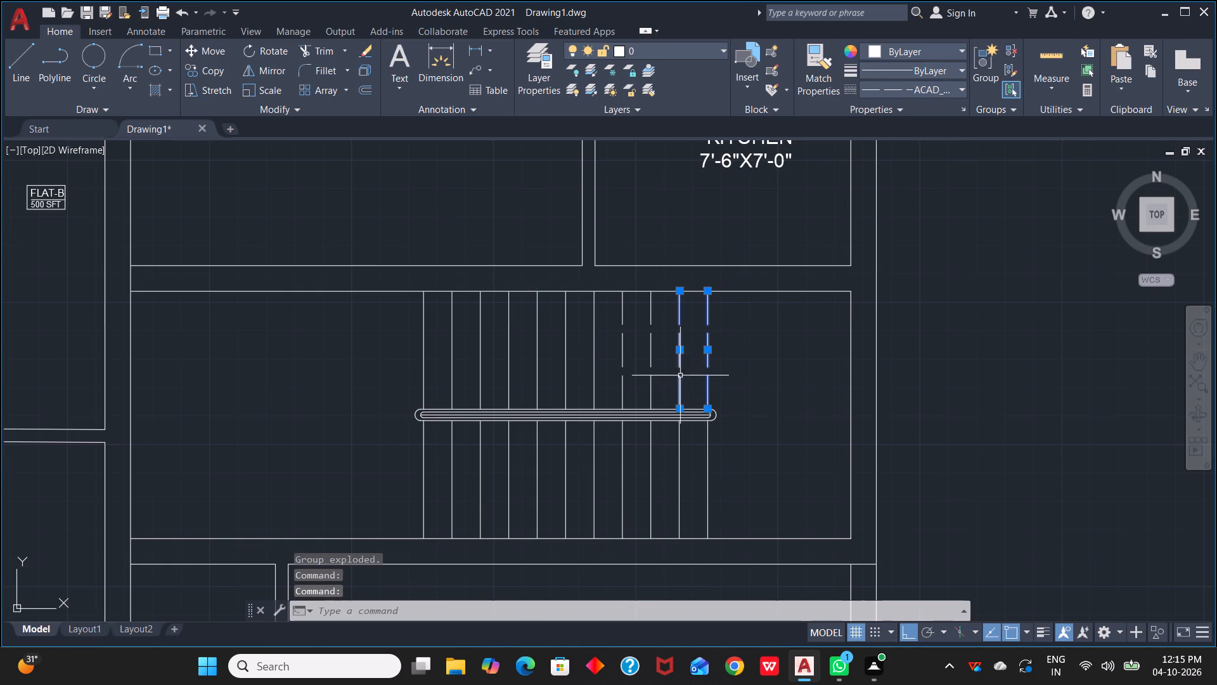
pyautogui.click(363, 354)
pyautogui.click(729, 491)
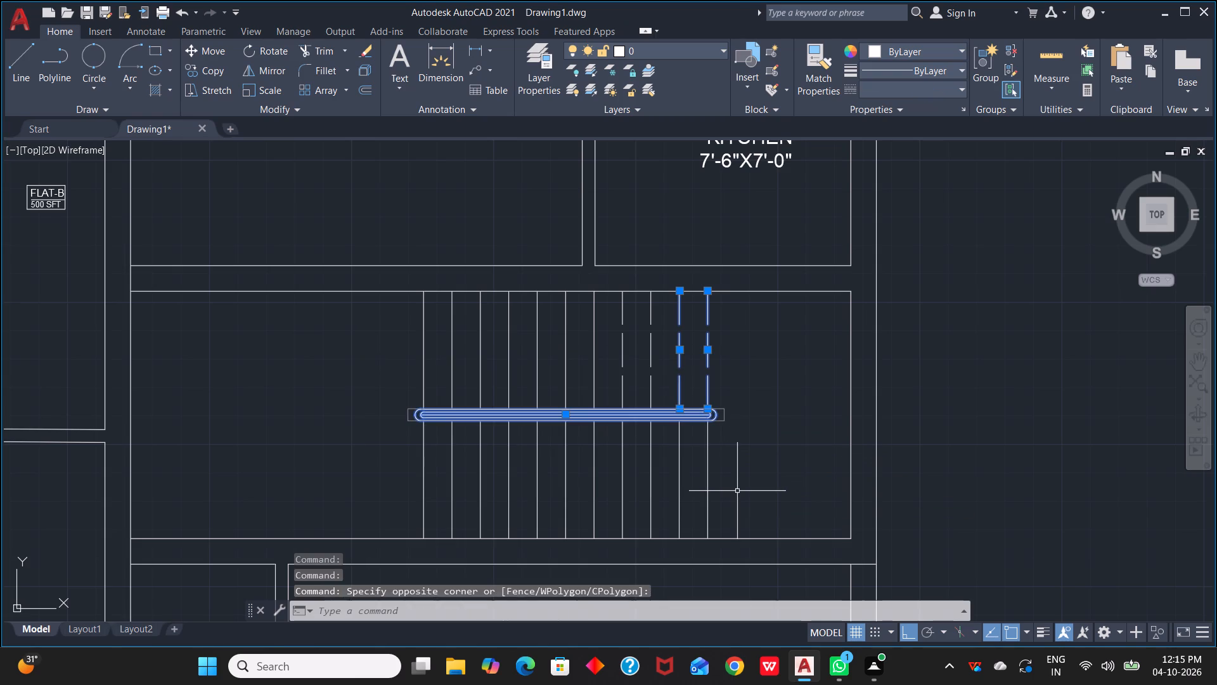
pyautogui.click(1015, 55)
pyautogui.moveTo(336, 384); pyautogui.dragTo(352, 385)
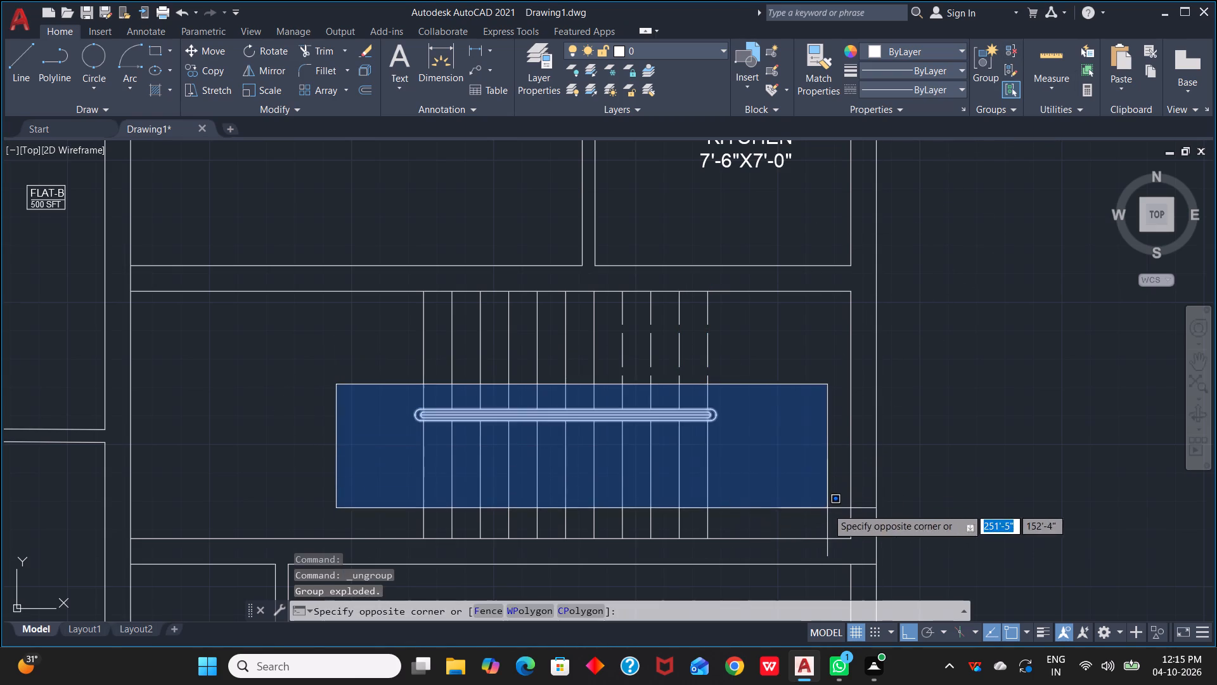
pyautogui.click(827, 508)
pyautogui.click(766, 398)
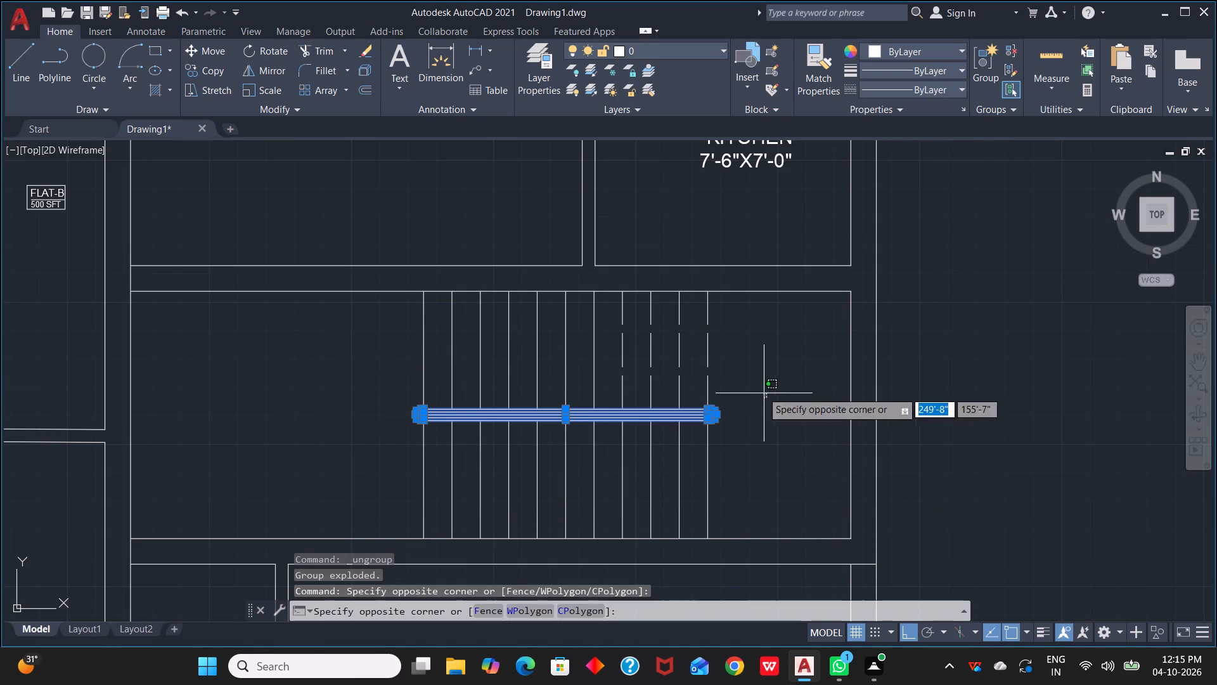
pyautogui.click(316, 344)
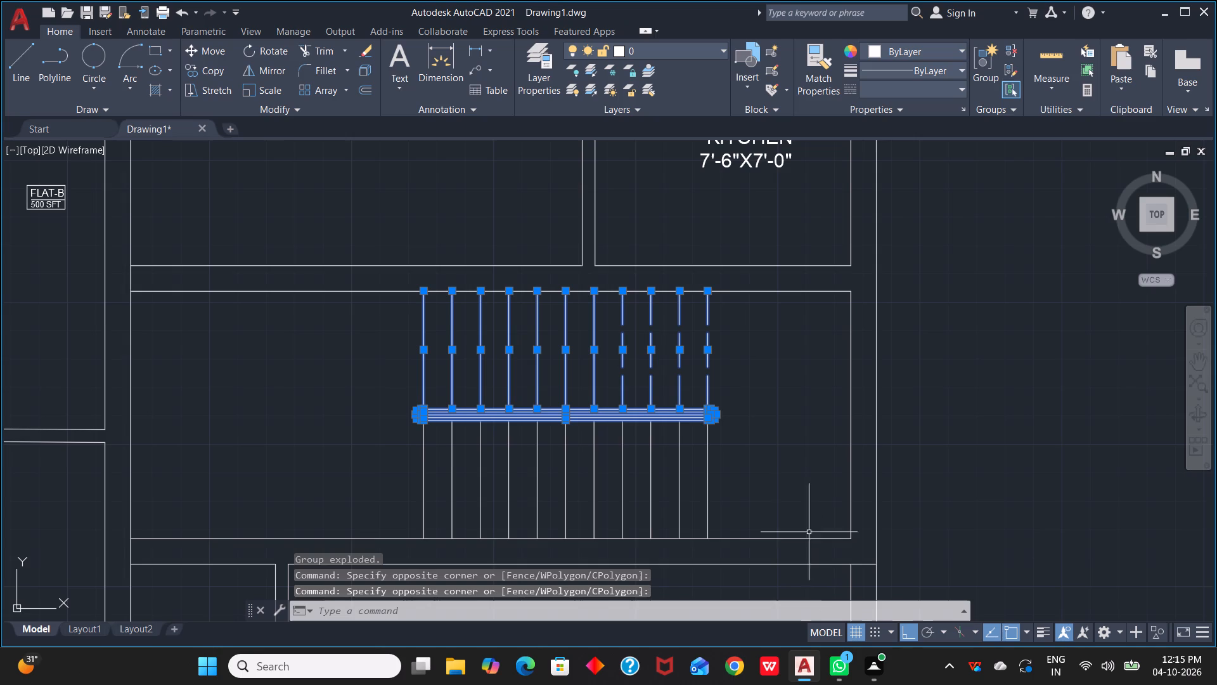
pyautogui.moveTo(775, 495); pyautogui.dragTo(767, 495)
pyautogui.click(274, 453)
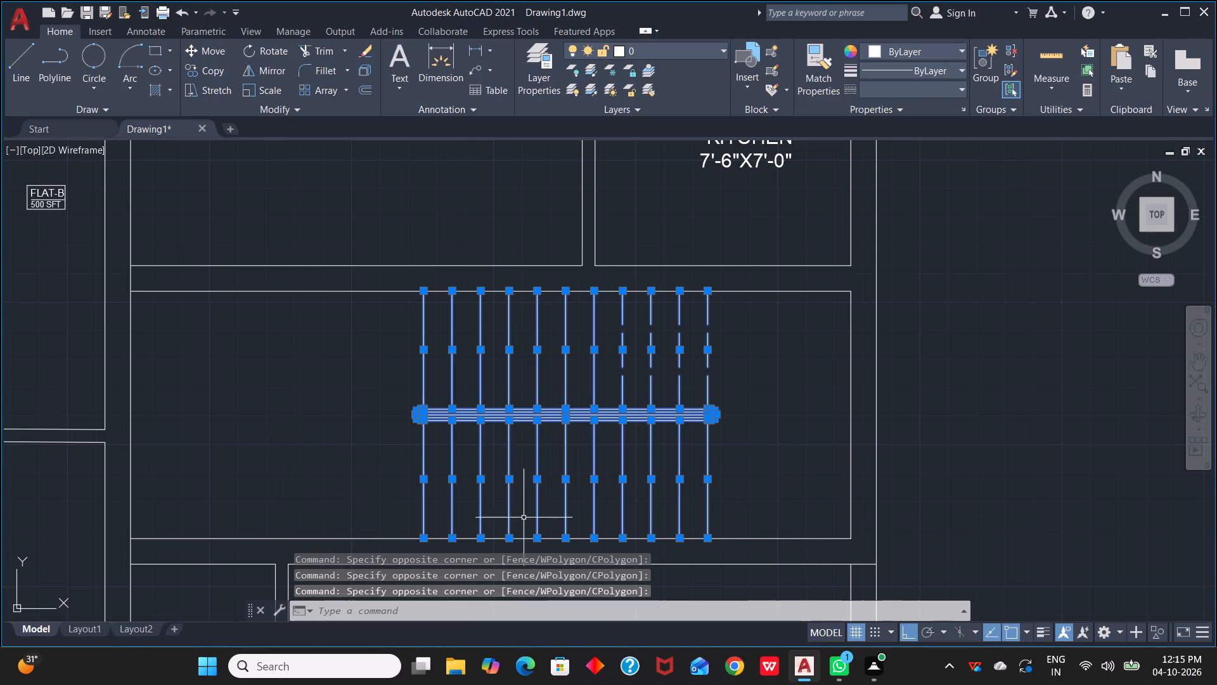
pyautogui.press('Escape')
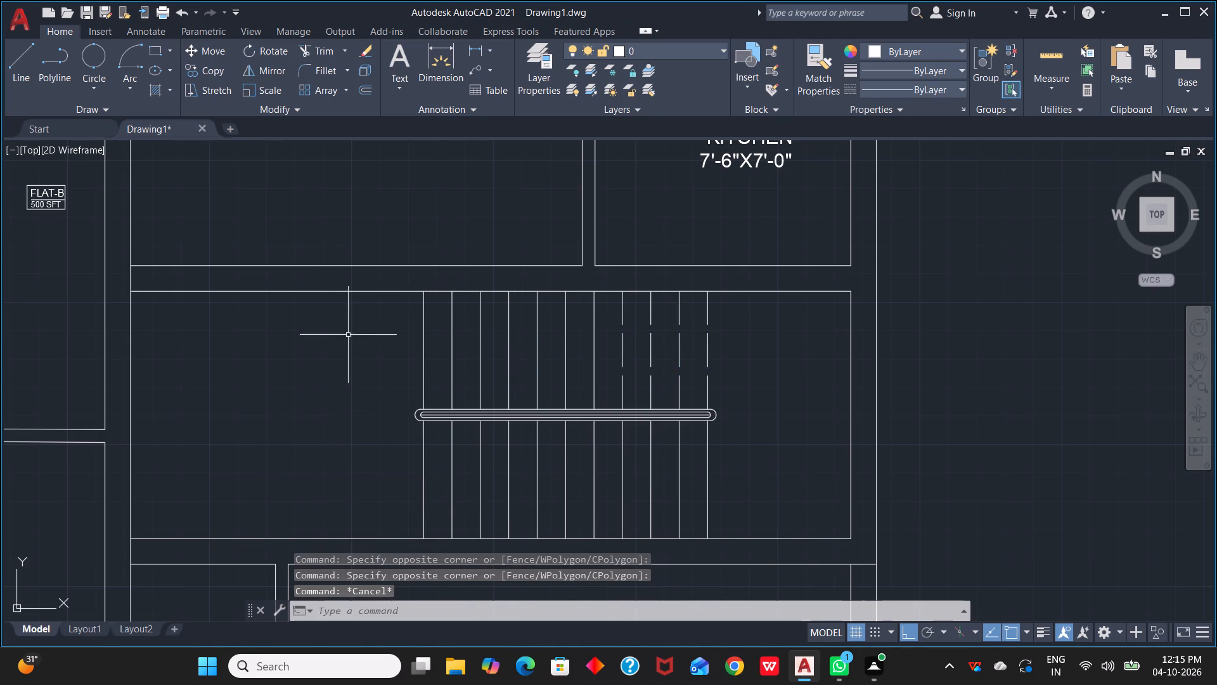
# Group the handrail together with all the tread lines of the upper and lower stair flights.
pyautogui.click(348, 335)
pyautogui.click(768, 495)
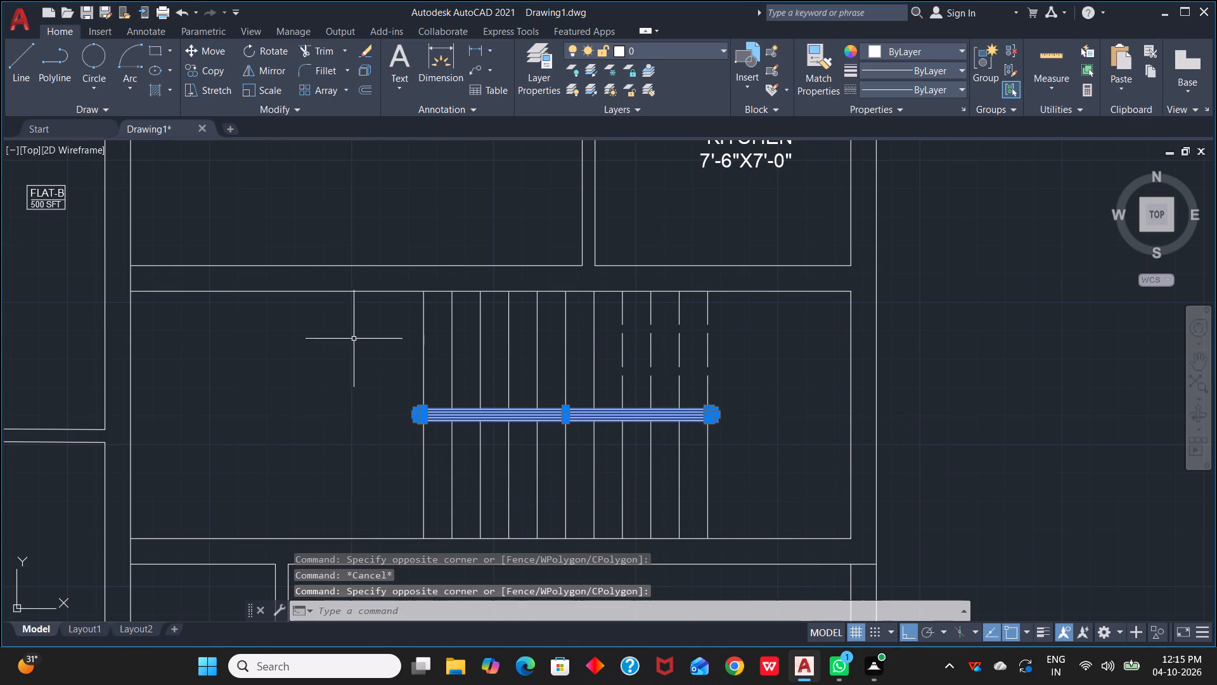
pyautogui.click(783, 353)
pyautogui.click(311, 358)
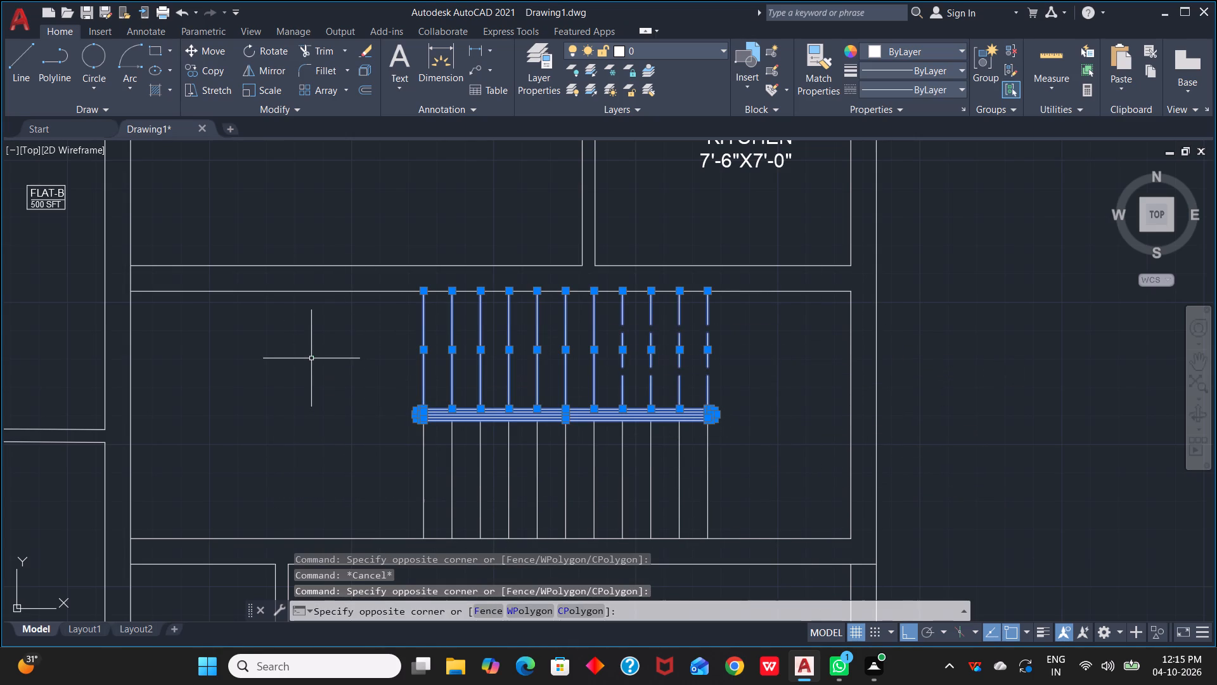
pyautogui.click(757, 471)
pyautogui.click(229, 462)
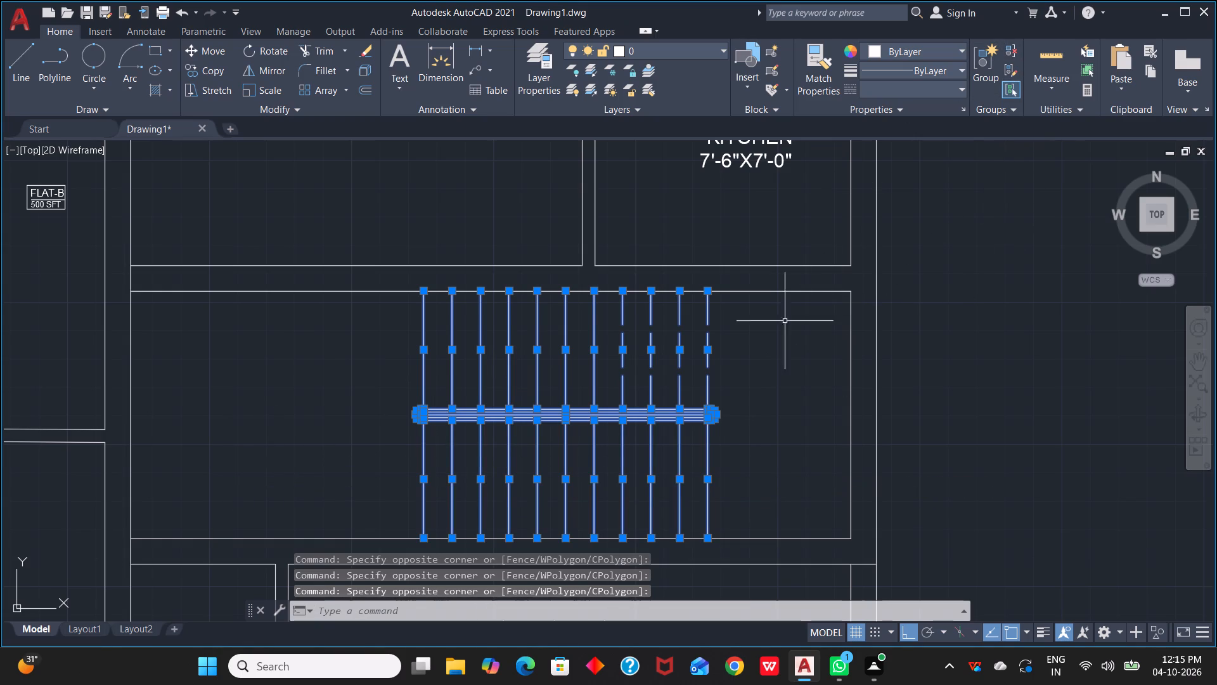
pyautogui.press('g')
pyautogui.press('space')
# Draw a line from the midpoint of the lower flight's westernmost tread east onto the landing, and north to about the upper flight's mid-height.
pyautogui.scroll(-1, 995, 380)
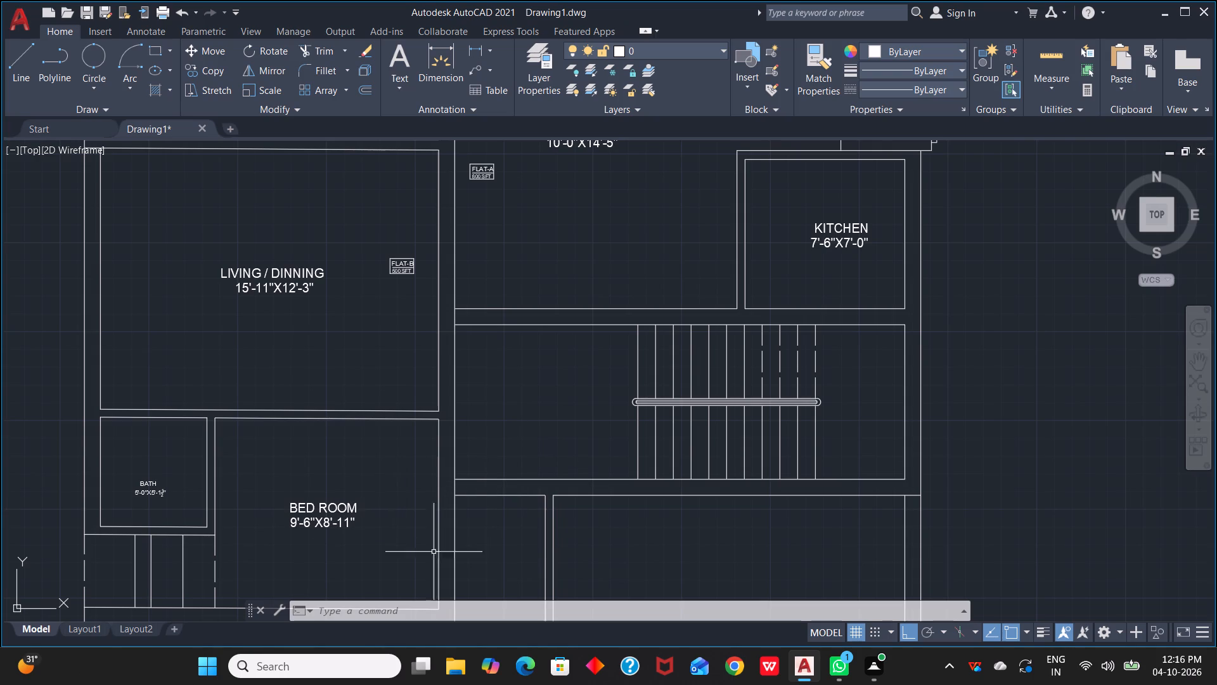
pyautogui.scroll(2, 697, 476)
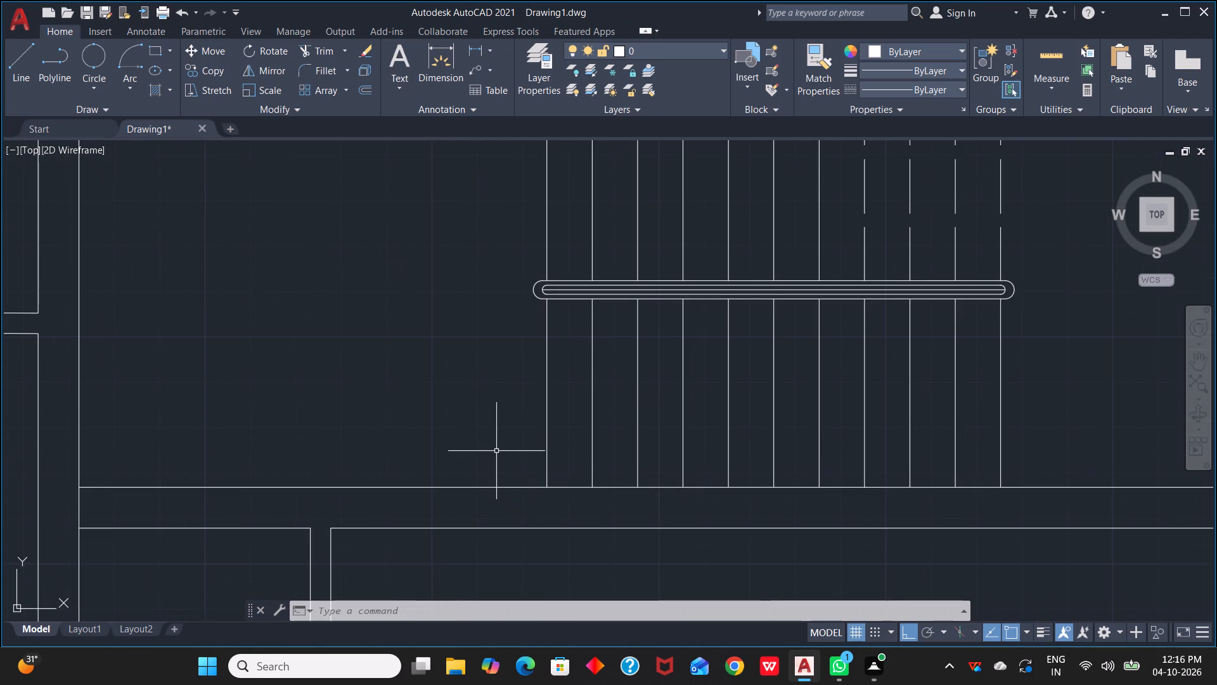
pyautogui.write('L')
pyautogui.press('space')
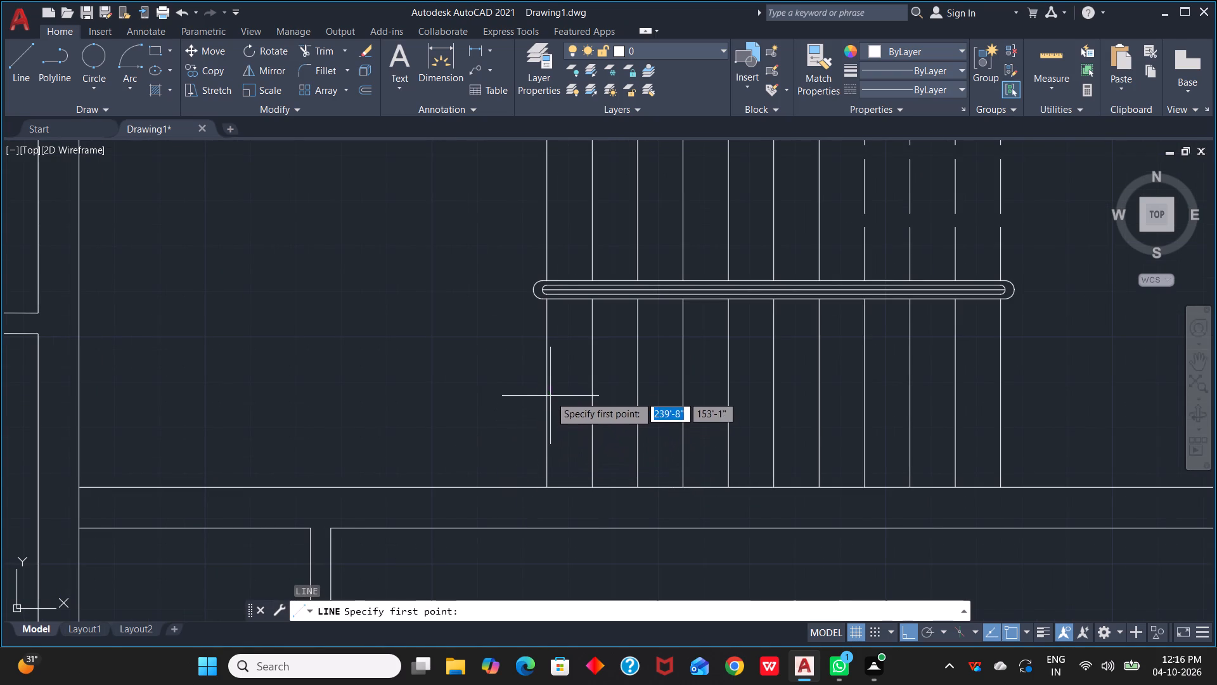
pyautogui.click(551, 390)
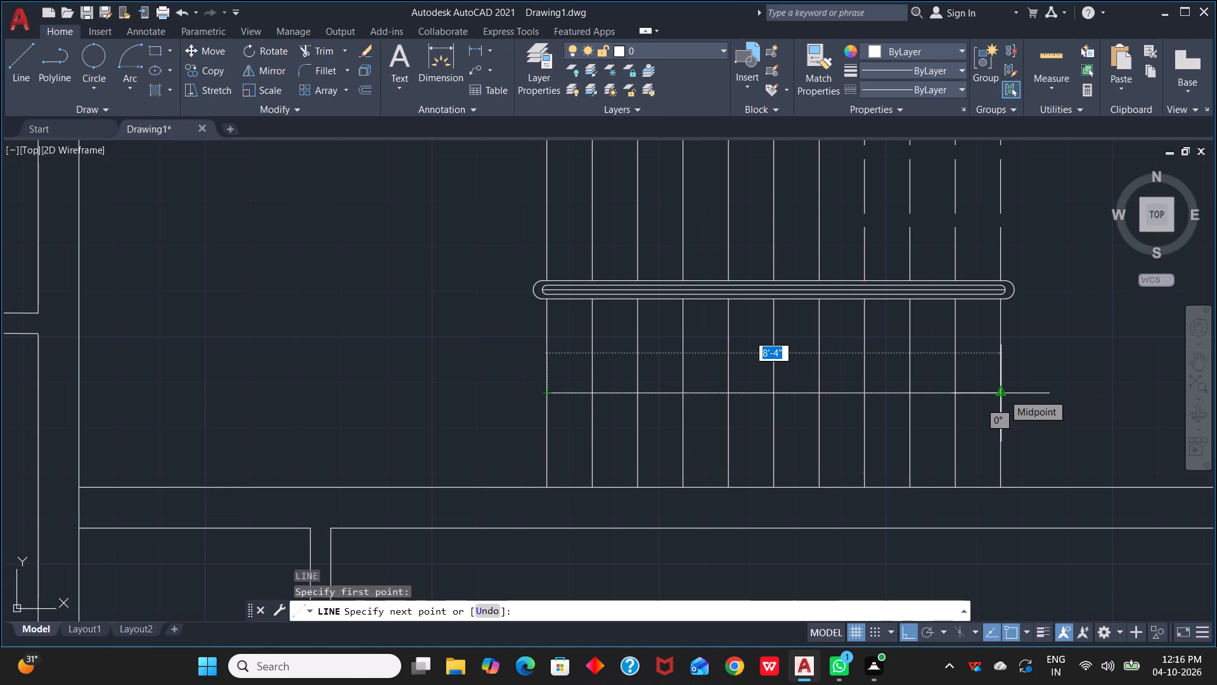
pyautogui.click(1134, 371)
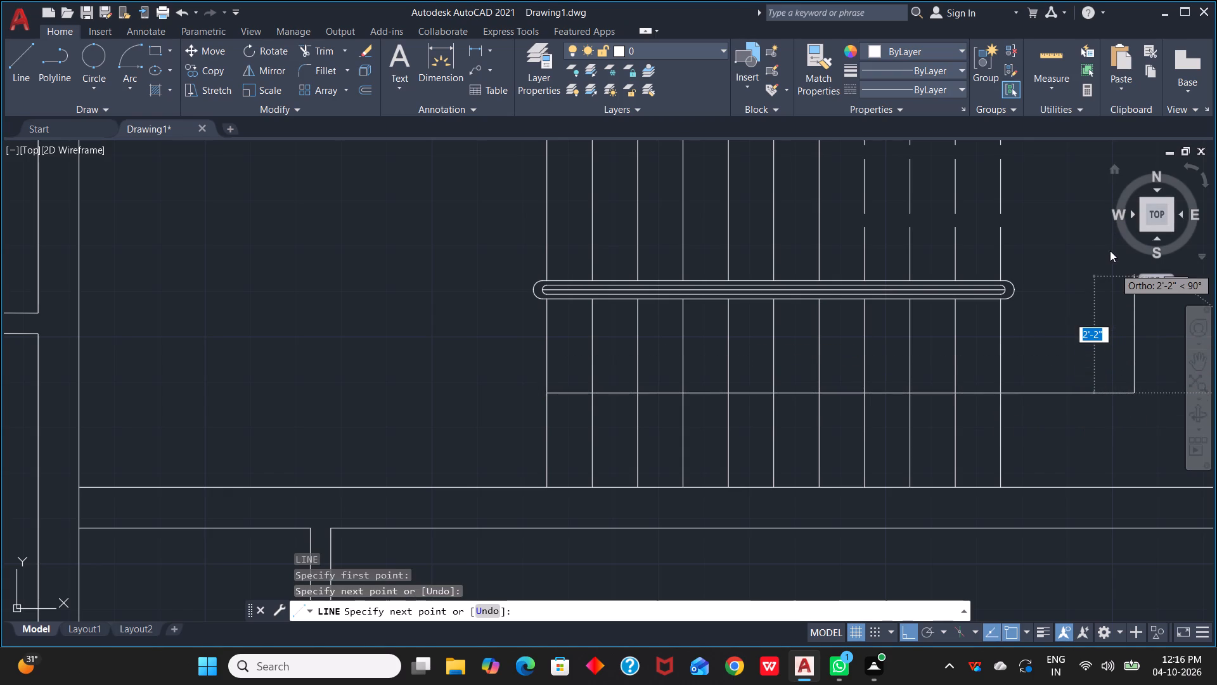
pyautogui.moveTo(1110, 251); pyautogui.dragTo(774, 303, button='middle')
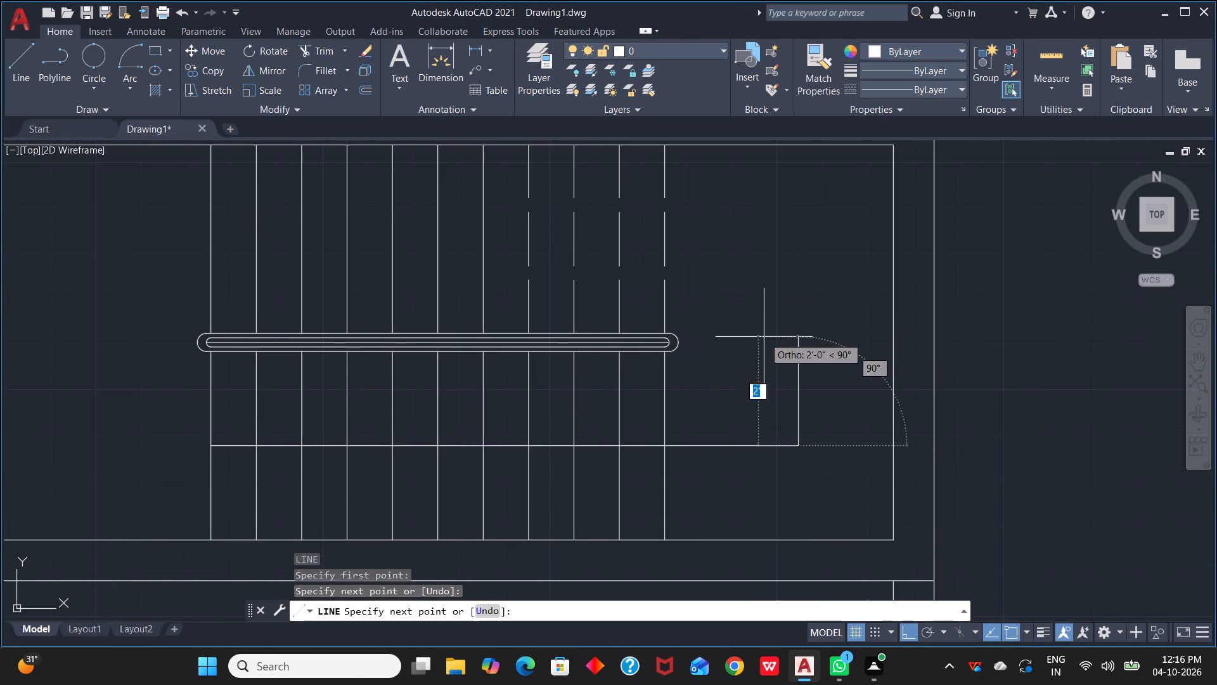
pyautogui.click(775, 246)
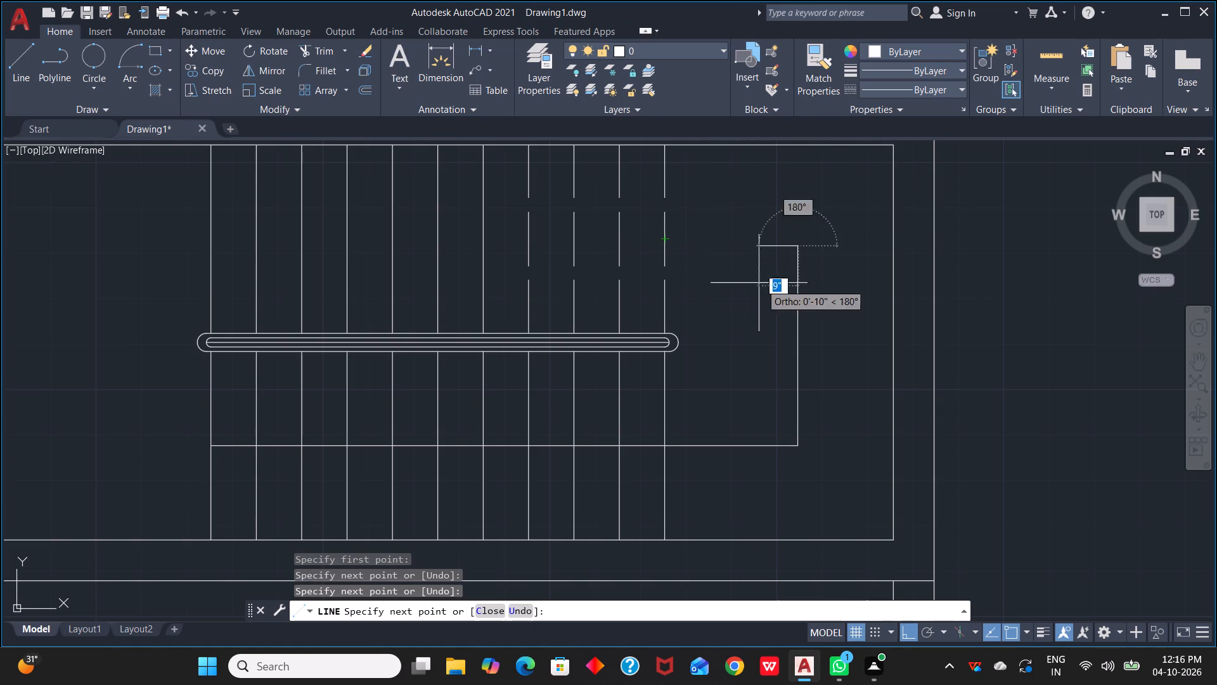
pyautogui.press('Escape')
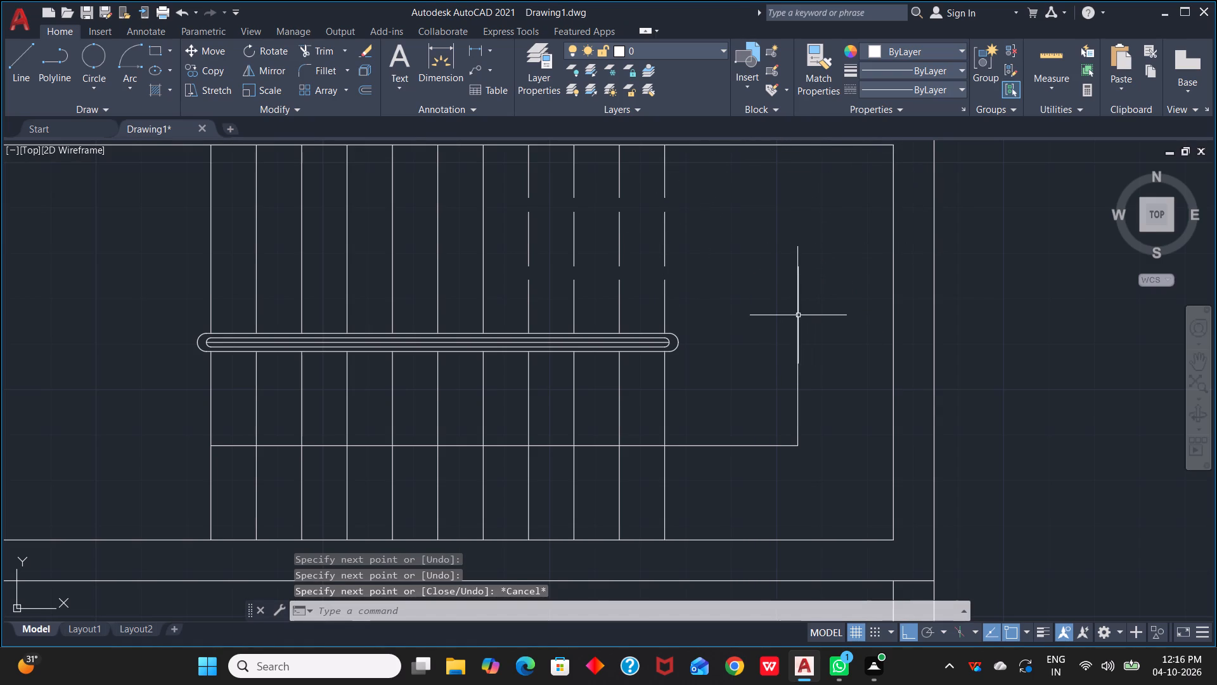
# Delete the vertical and horizontal segments of the travel line across the lower flight and landing.
pyautogui.click(798, 315)
pyautogui.press('Delete')
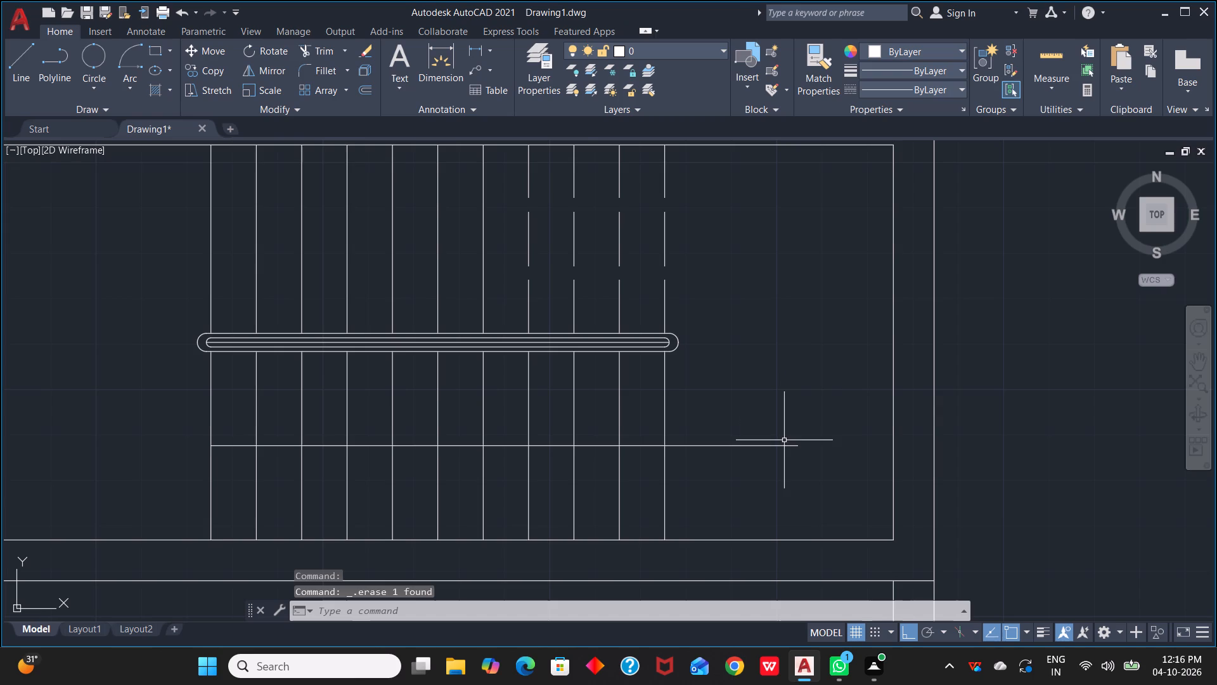
pyautogui.click(786, 445)
pyautogui.click(799, 446)
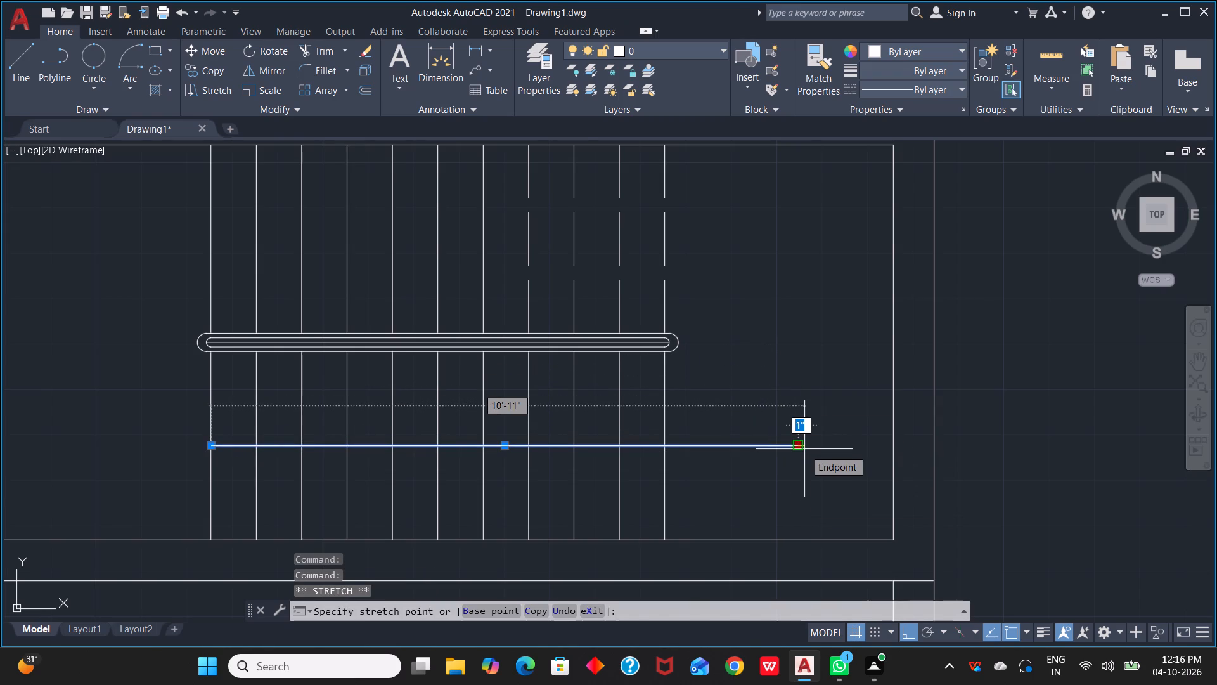
pyautogui.press('Escape')
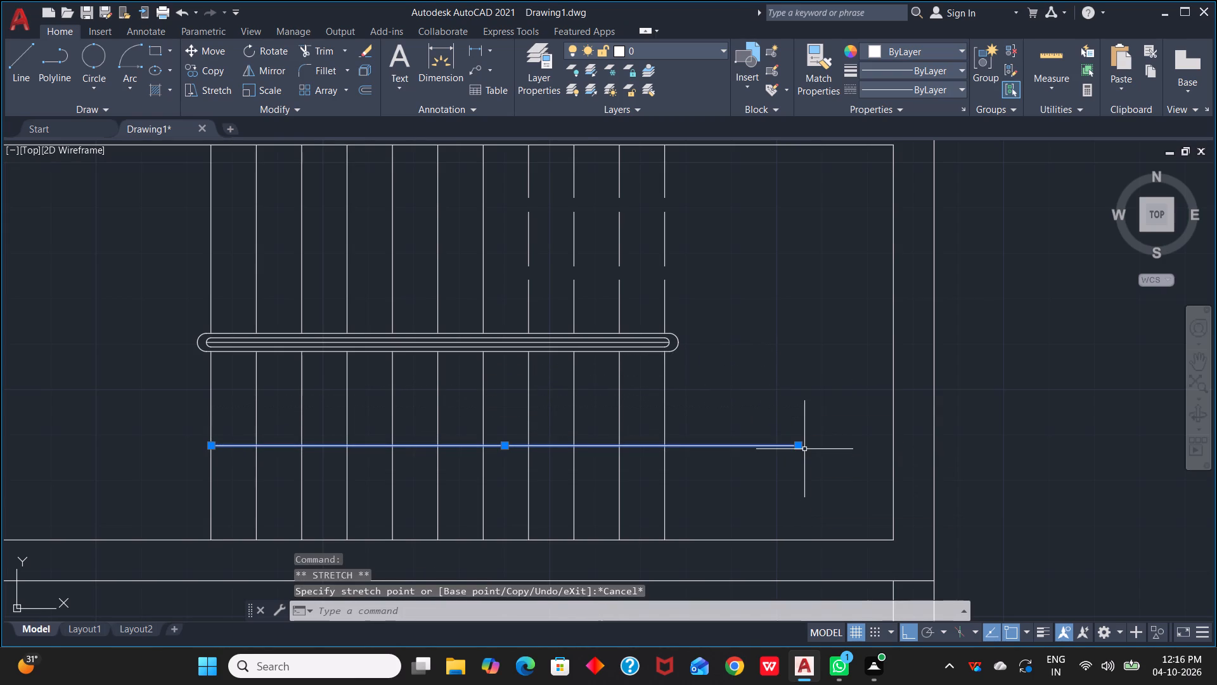
pyautogui.press('Delete')
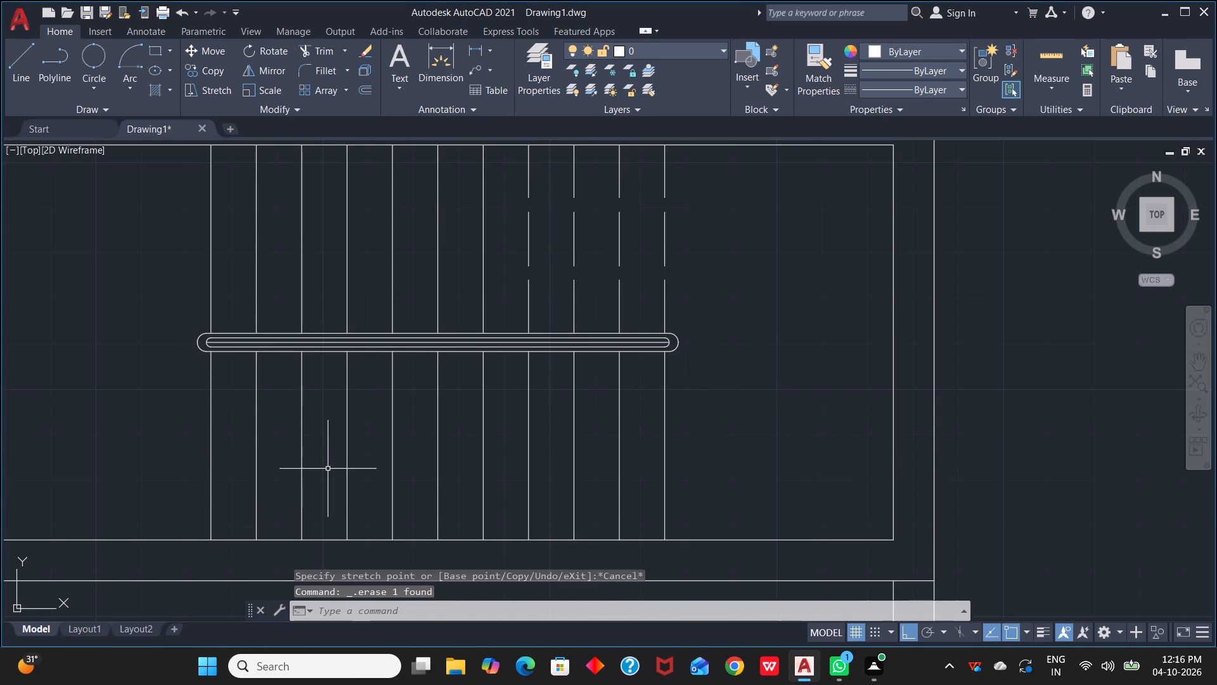
# Draw the travel line from the lower flight's westernmost tread midpoint: about 10'-1" east, 3'-10" north and 2'-7" west to the upper flight's second tread.
pyautogui.press('l')
pyautogui.press('space')
pyautogui.click(207, 450)
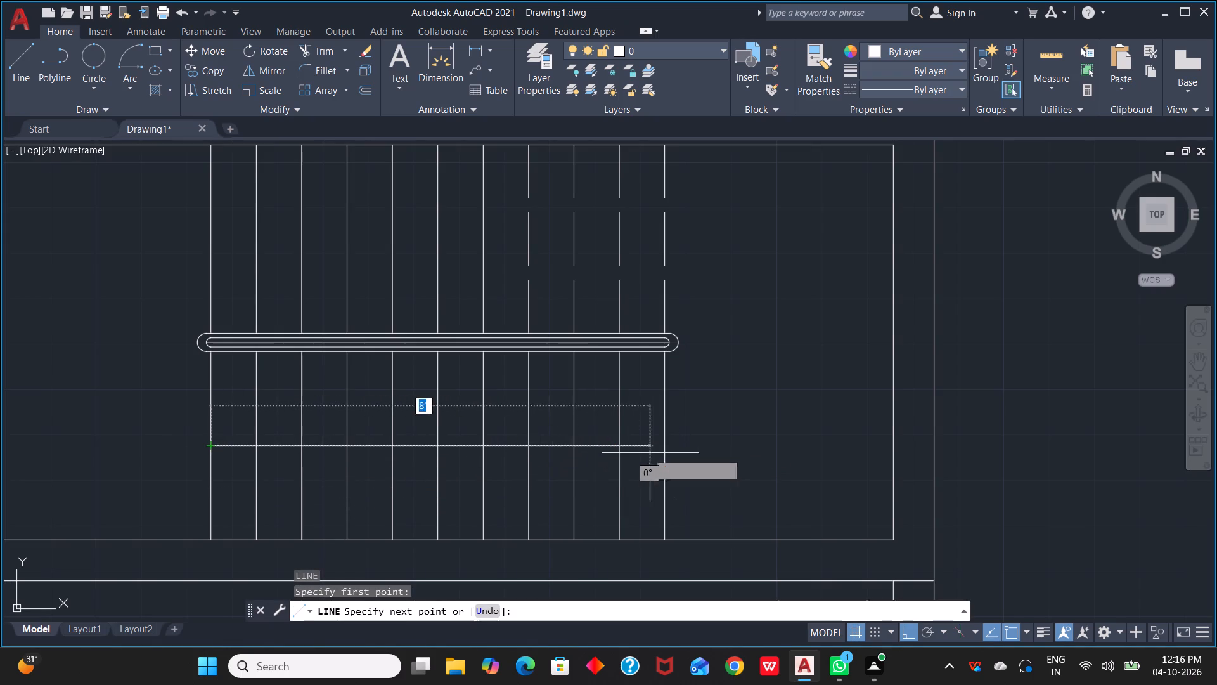
pyautogui.click(758, 447)
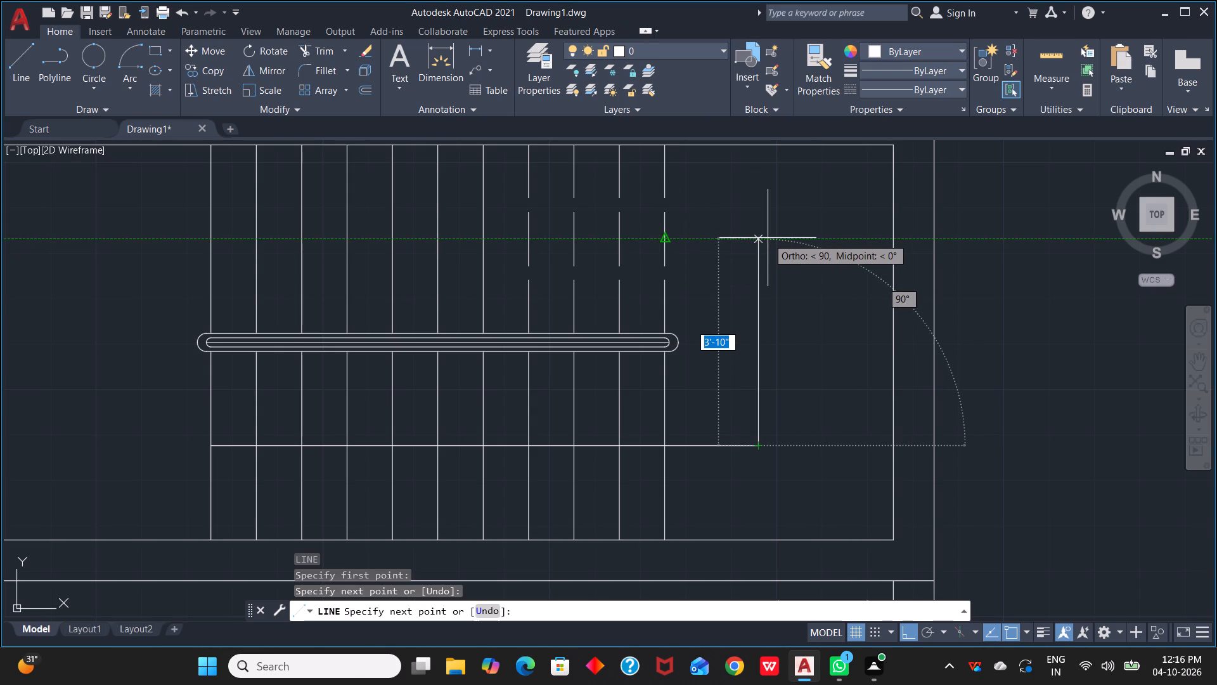
pyautogui.click(759, 240)
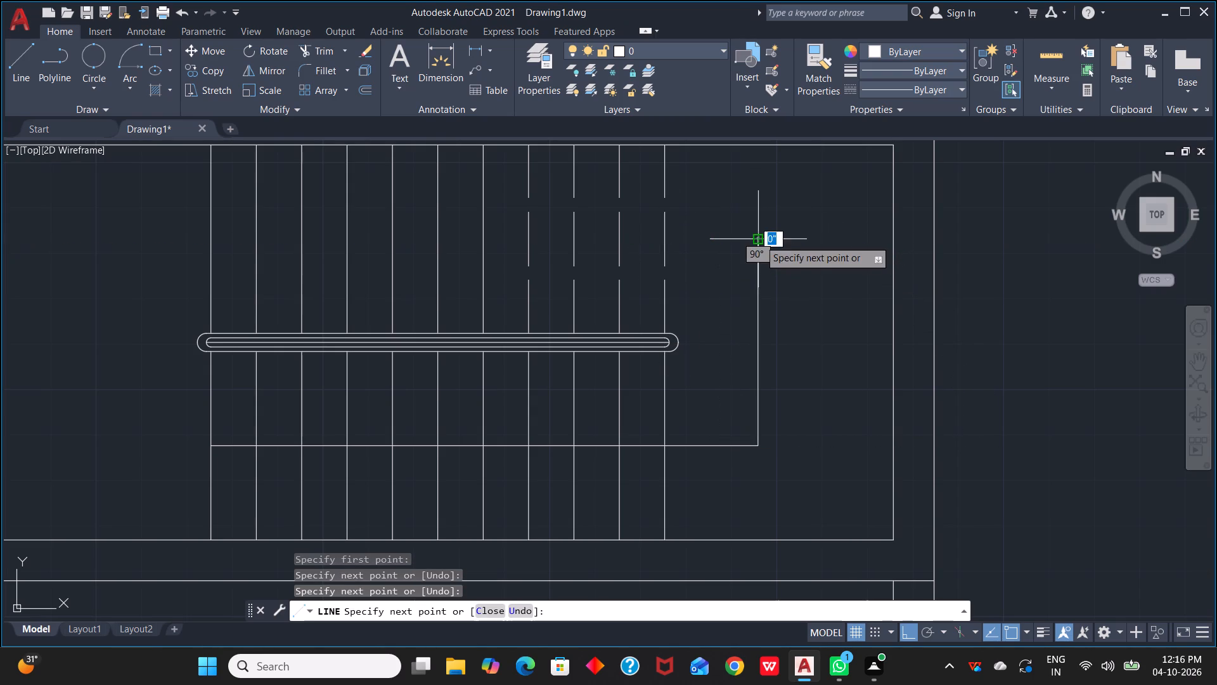
pyautogui.click(621, 240)
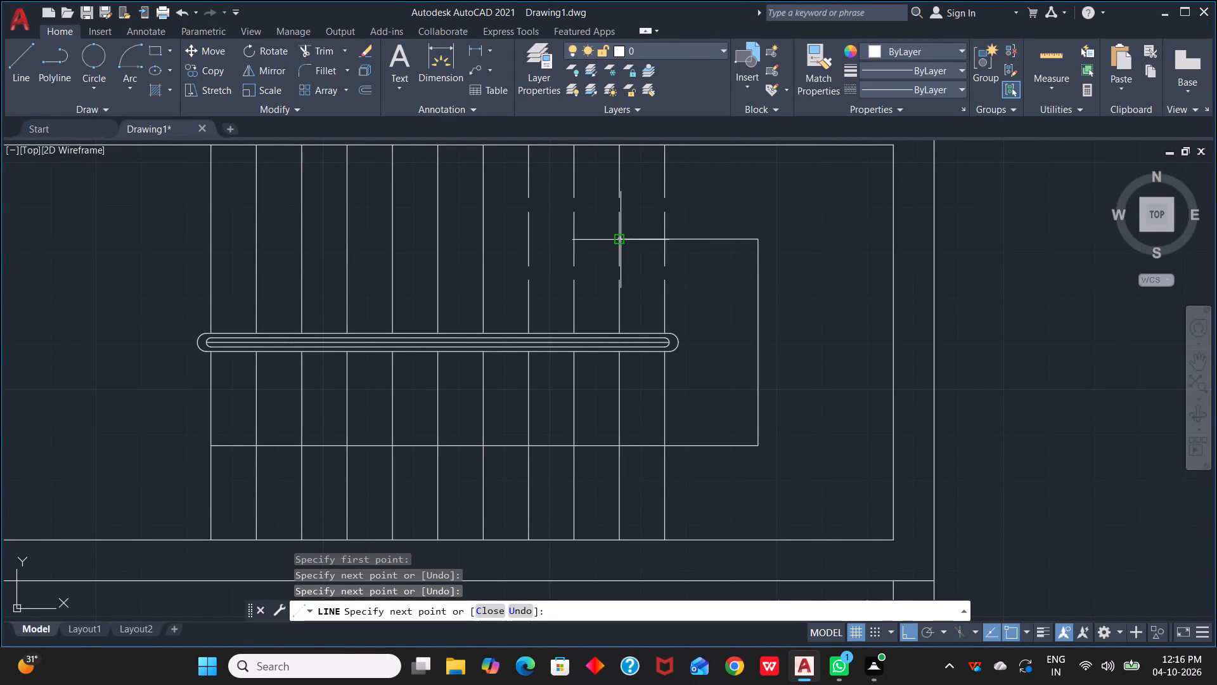
pyautogui.press('Escape')
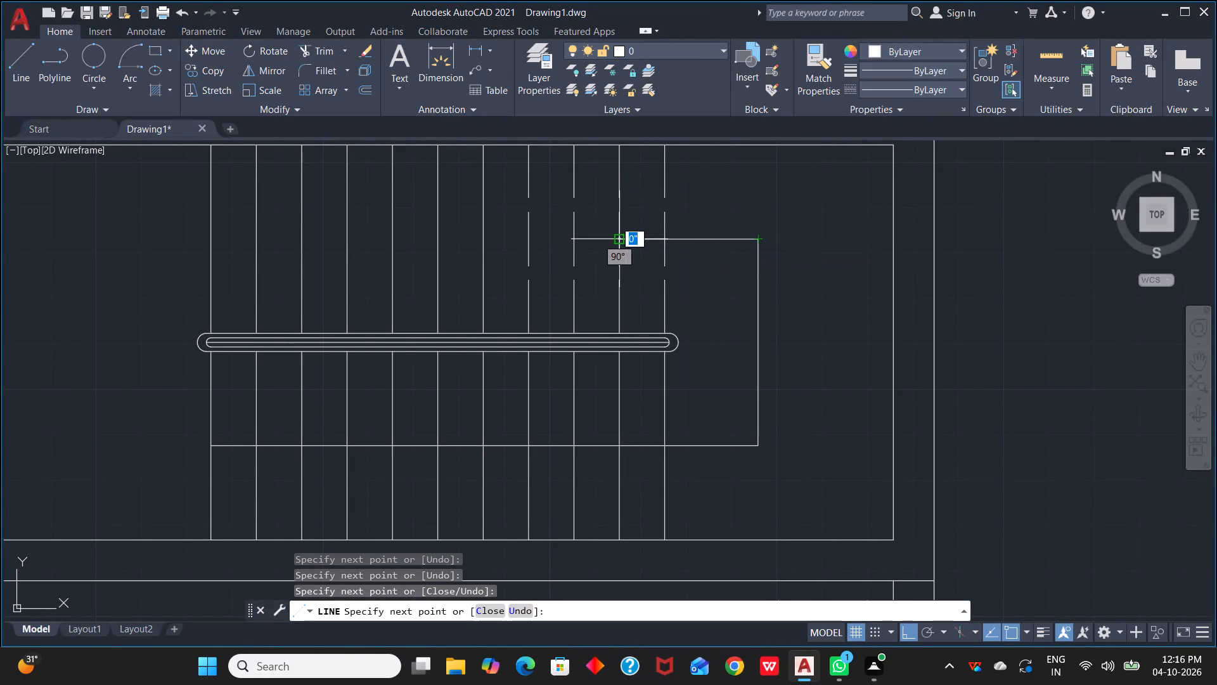
# With Ortho off, draw a diagonal arrowhead line about 8" long, up and east from the travel line's upper-flight end.
pyautogui.scroll(1, 633, 259)
pyautogui.moveTo(633, 257); pyautogui.dragTo(715, 324, button='middle')
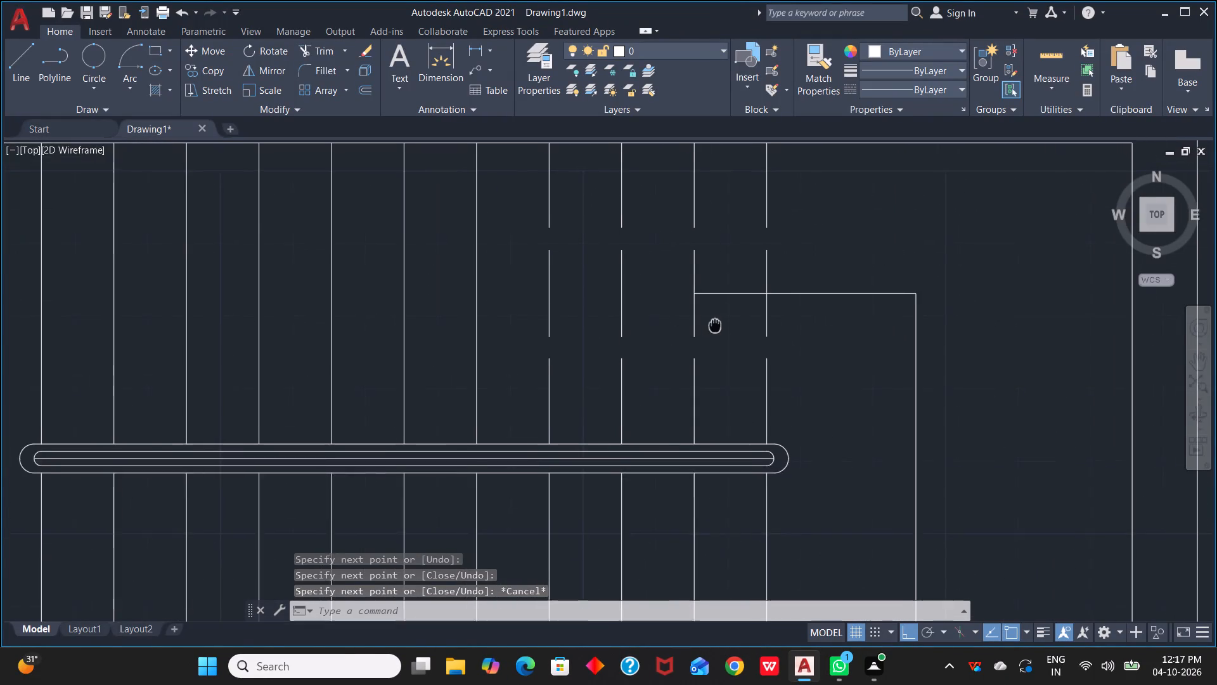
pyautogui.moveTo(715, 324); pyautogui.dragTo(719, 334, button='middle')
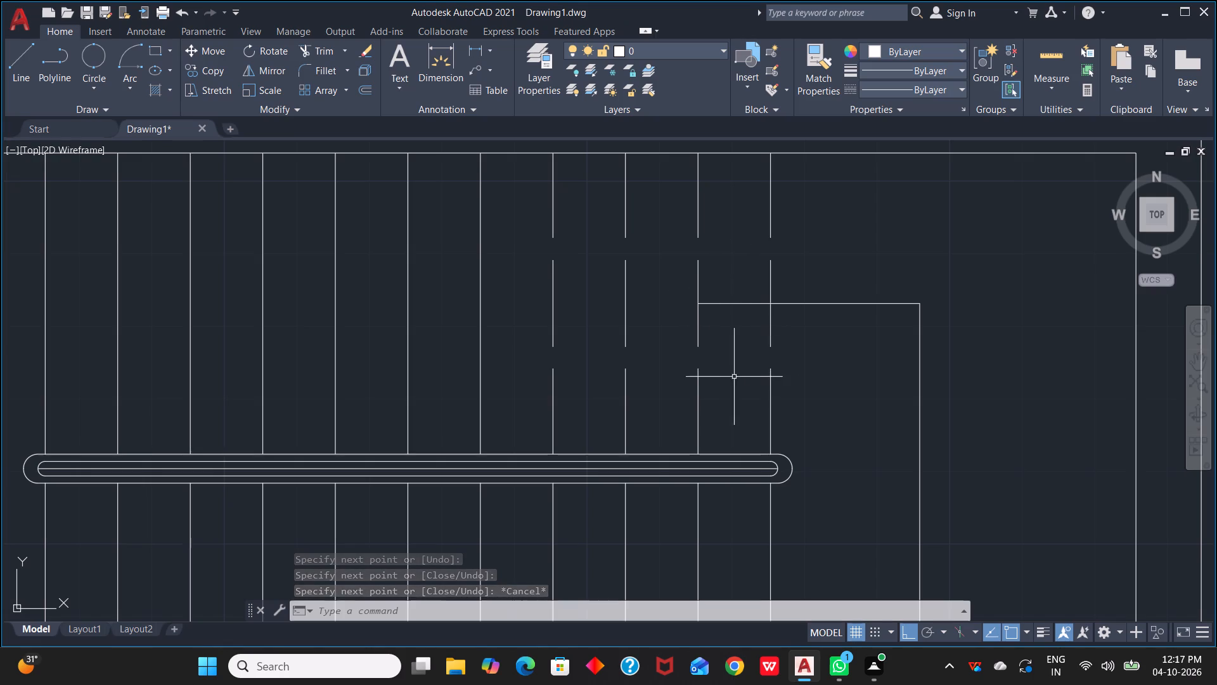
pyautogui.press('l')
pyautogui.press('space')
pyautogui.click(694, 300)
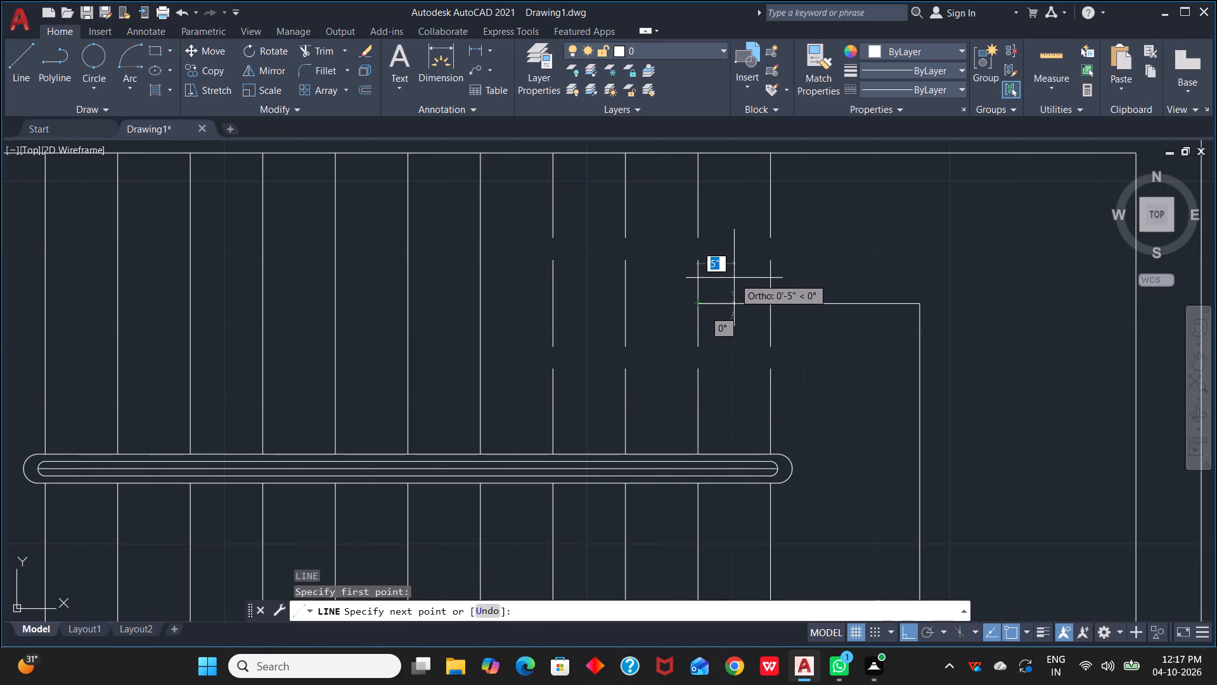
pyautogui.press('F8')
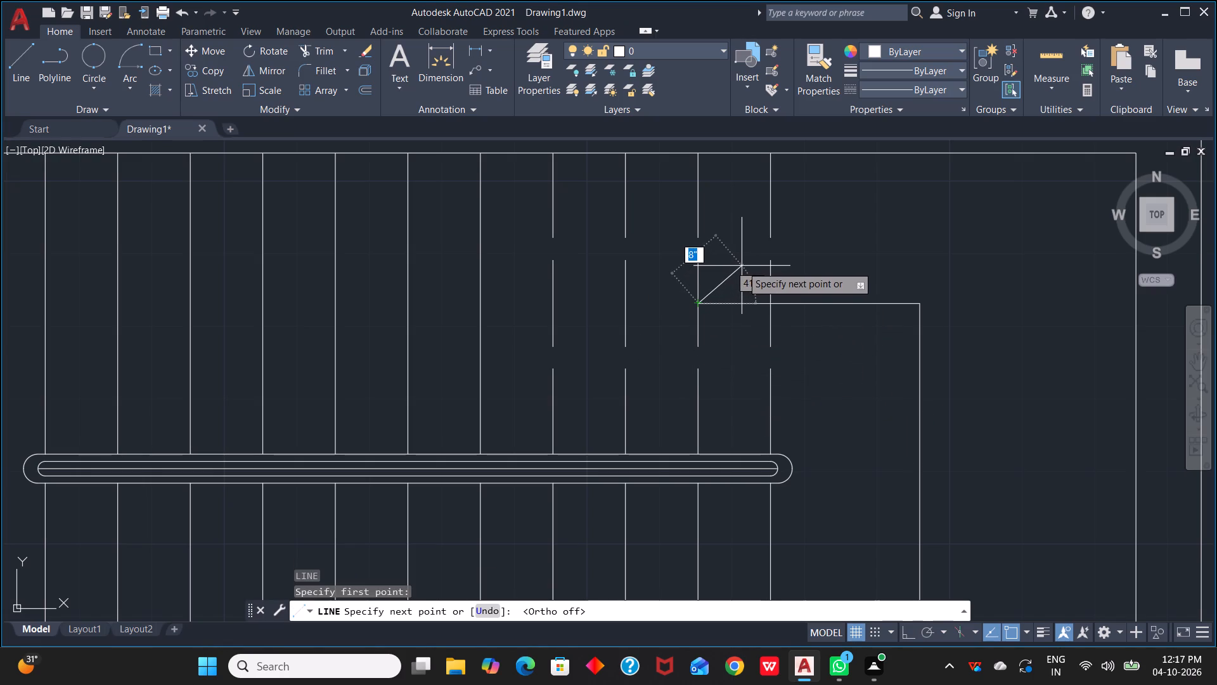
pyautogui.click(742, 266)
pyautogui.press('Escape')
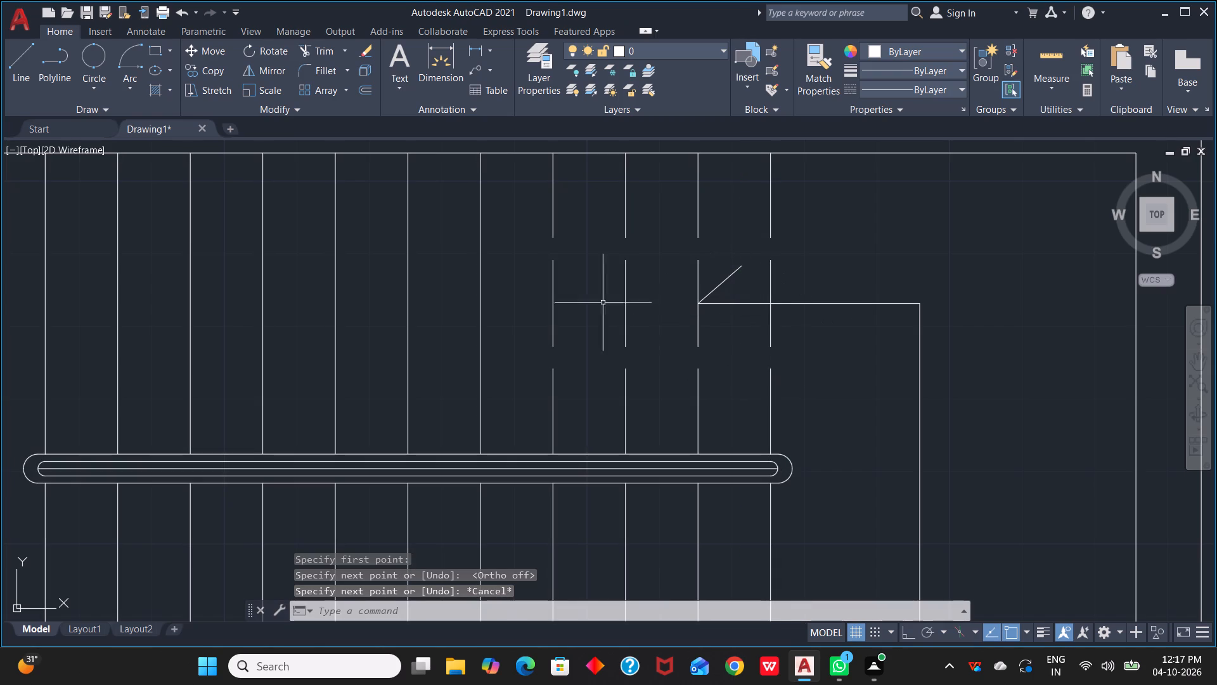
# Mirror the diagonal arrowhead line about the travel line, keeping the original.
pyautogui.click(269, 70)
pyautogui.click(727, 280)
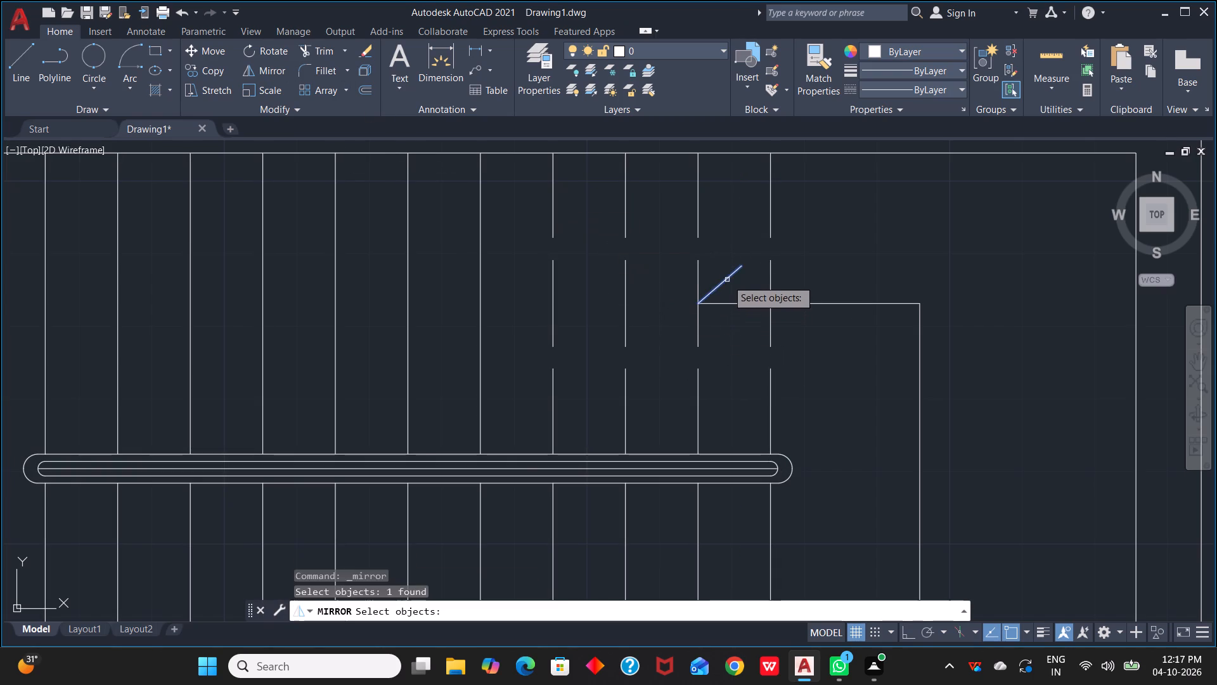
pyautogui.press('space')
pyautogui.click(697, 303)
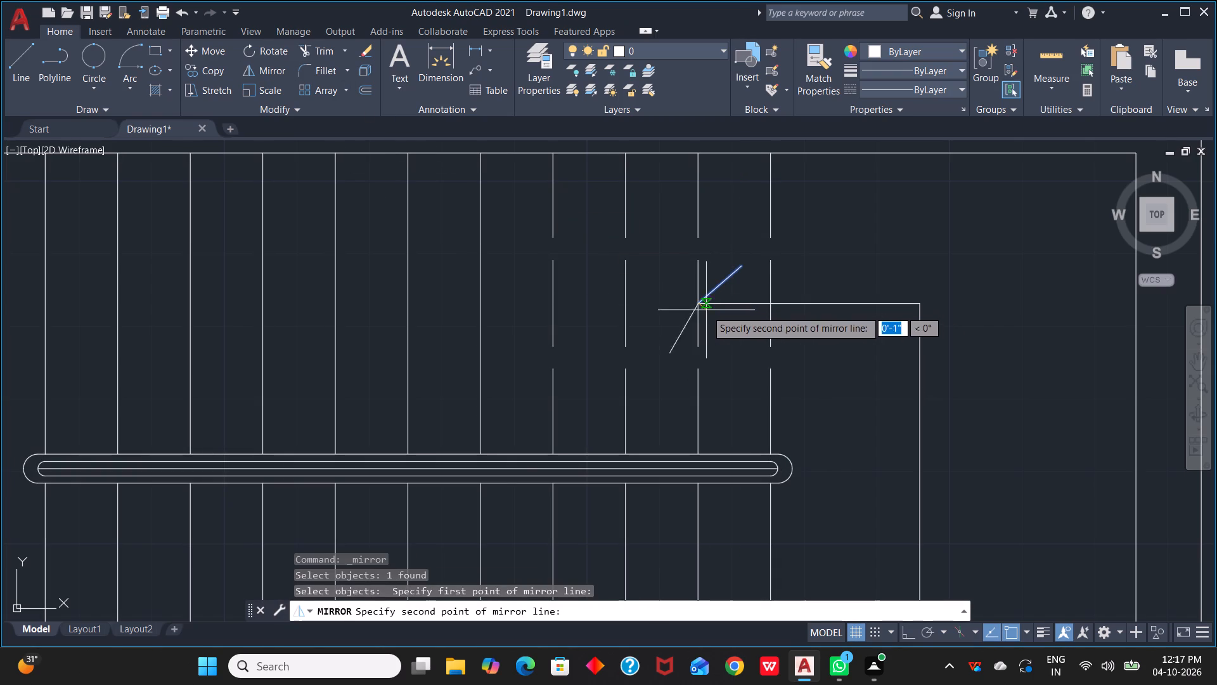
pyautogui.click(760, 304)
pyautogui.moveTo(806, 357); pyautogui.dragTo(760, 304)
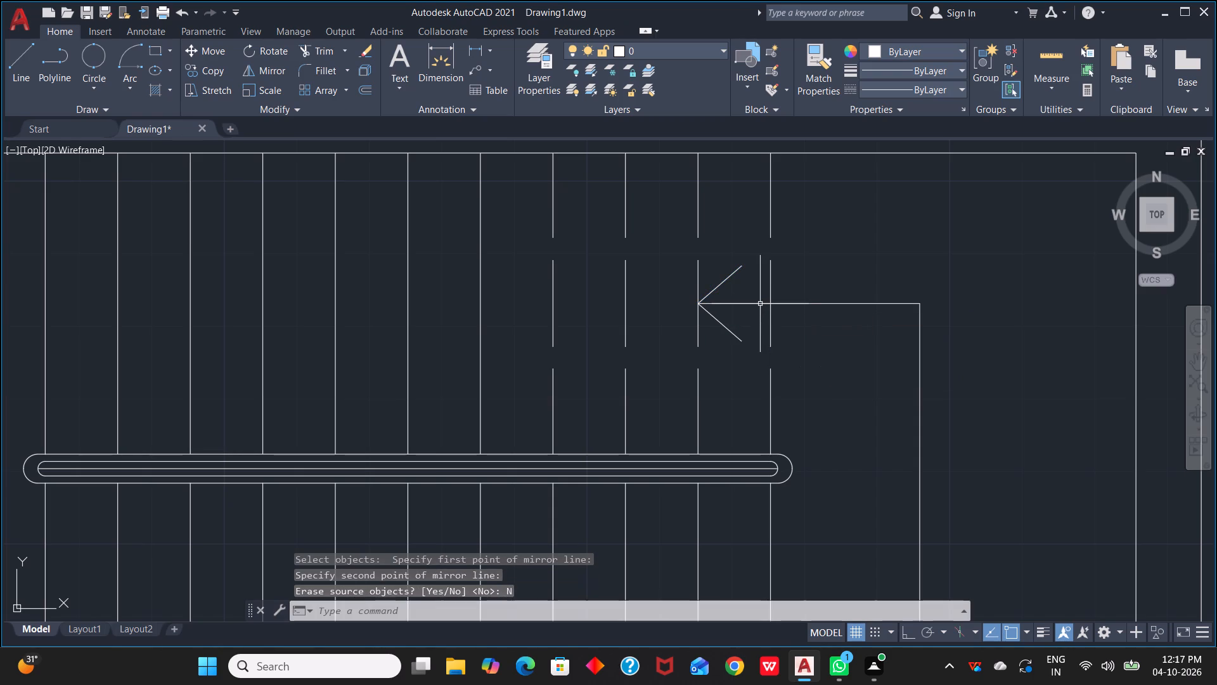
pyautogui.press('Escape')
# Draw a small circle centred on the travel line's start point at the lower flight's westernmost tread.
pyautogui.scroll(-1, 712, 360)
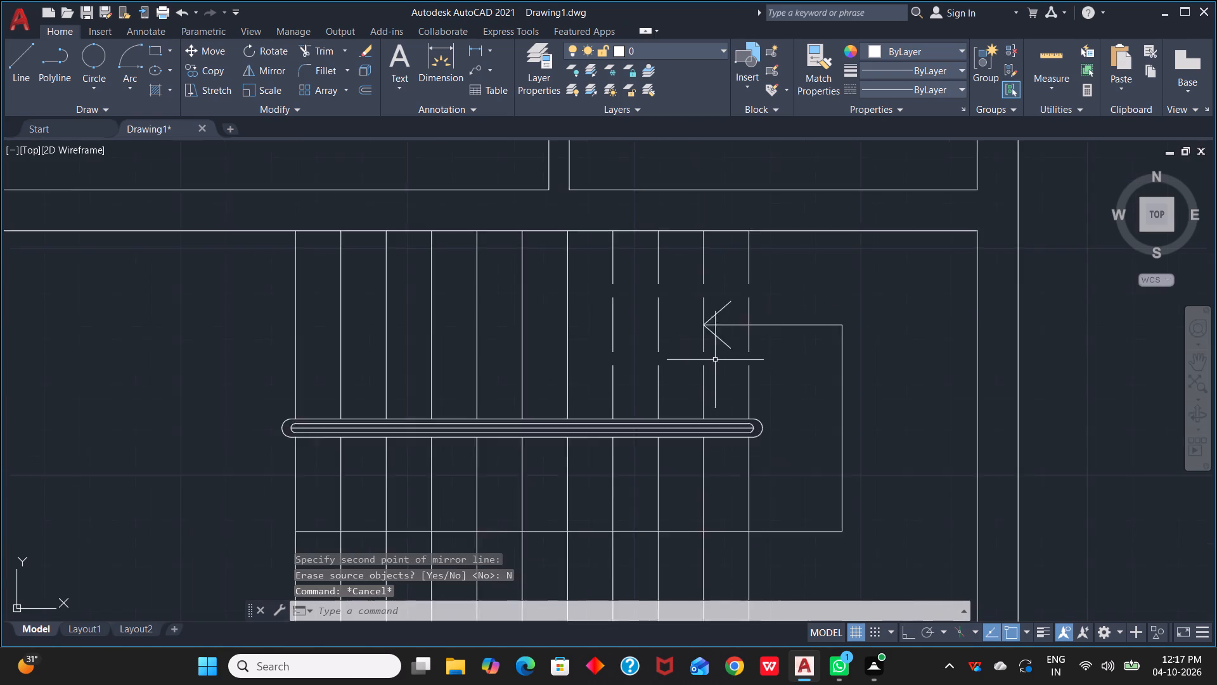
pyautogui.scroll(-1, 715, 360)
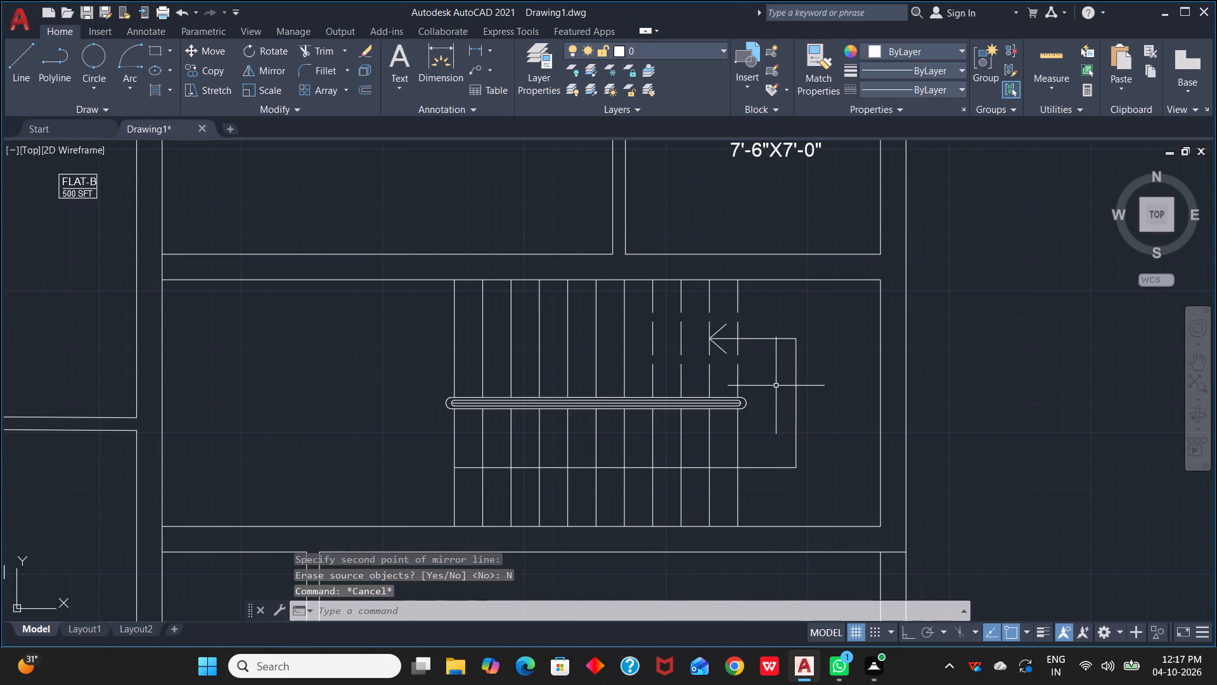
pyautogui.write('C')
pyautogui.press('space')
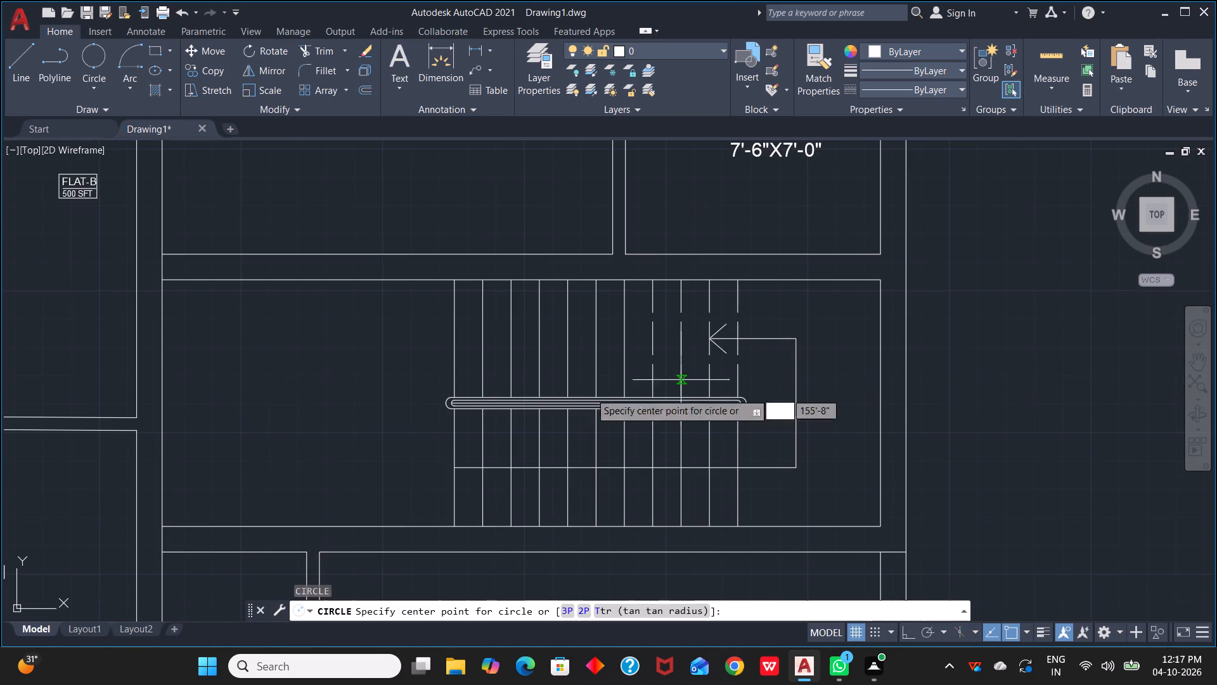
pyautogui.scroll(3, 439, 486)
pyautogui.click(494, 418)
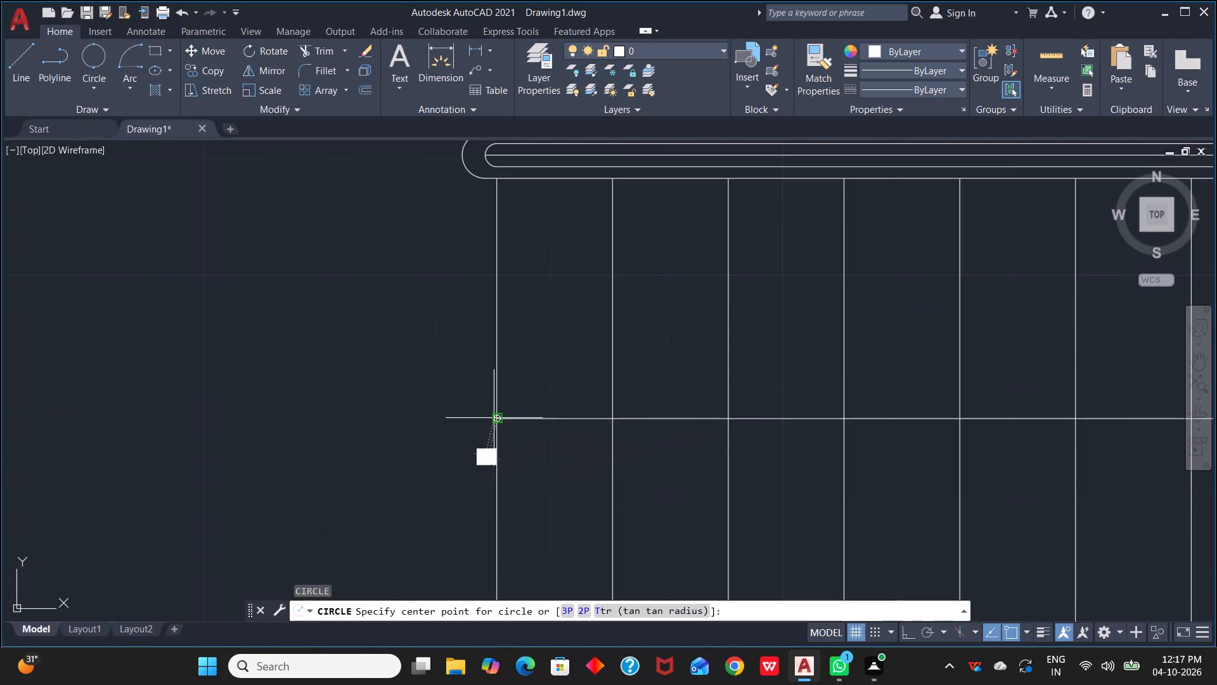
pyautogui.click(518, 437)
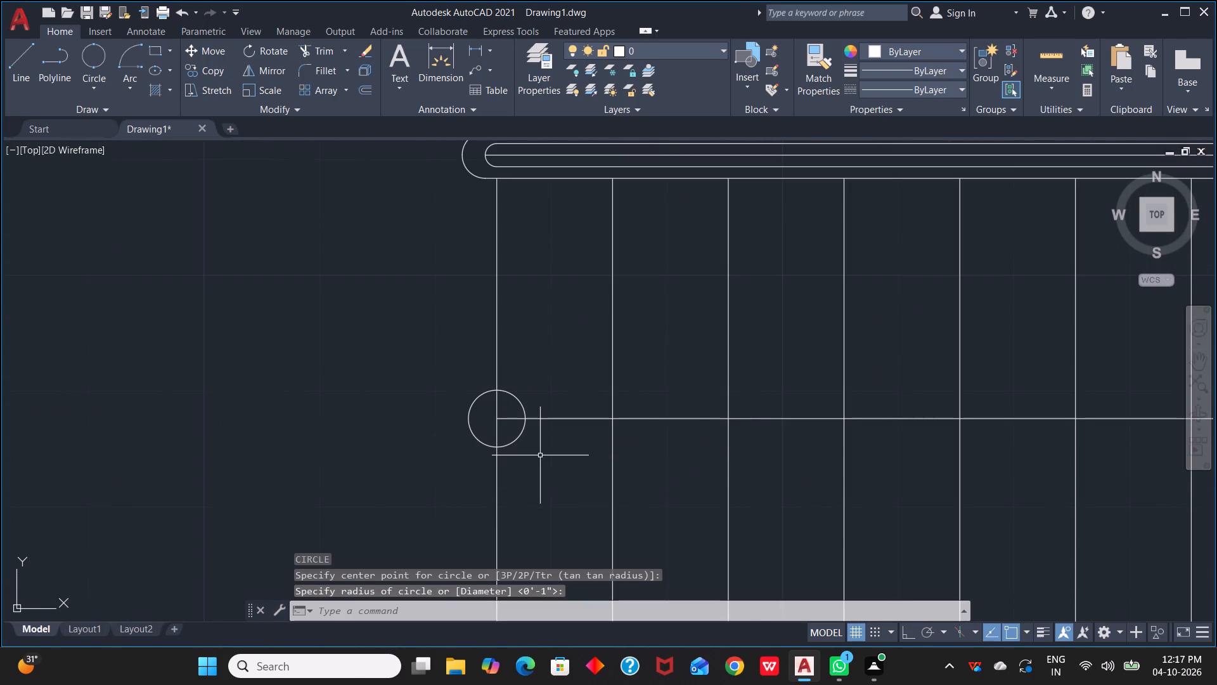
pyautogui.press('Escape')
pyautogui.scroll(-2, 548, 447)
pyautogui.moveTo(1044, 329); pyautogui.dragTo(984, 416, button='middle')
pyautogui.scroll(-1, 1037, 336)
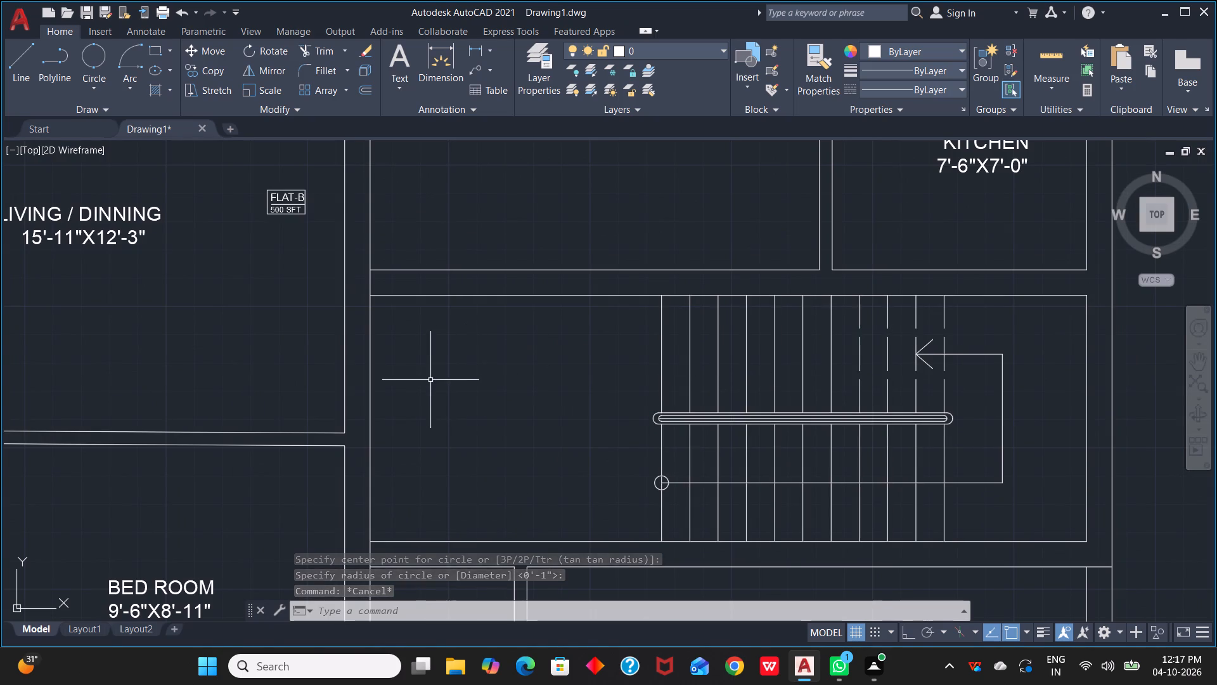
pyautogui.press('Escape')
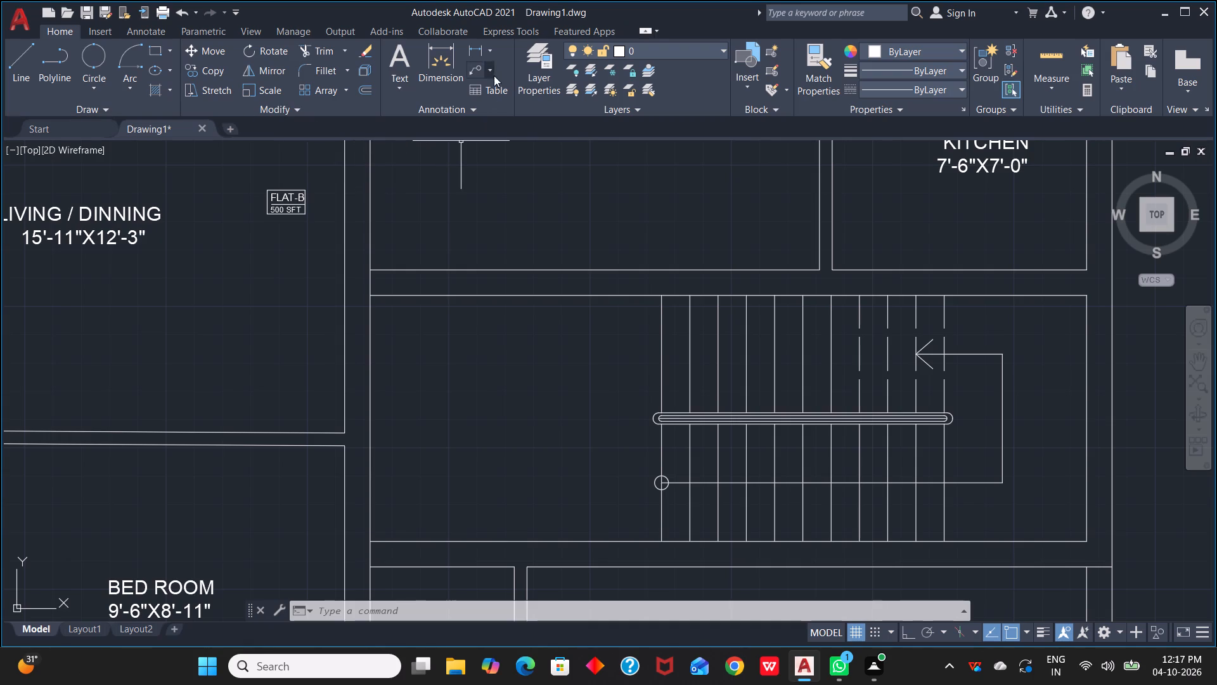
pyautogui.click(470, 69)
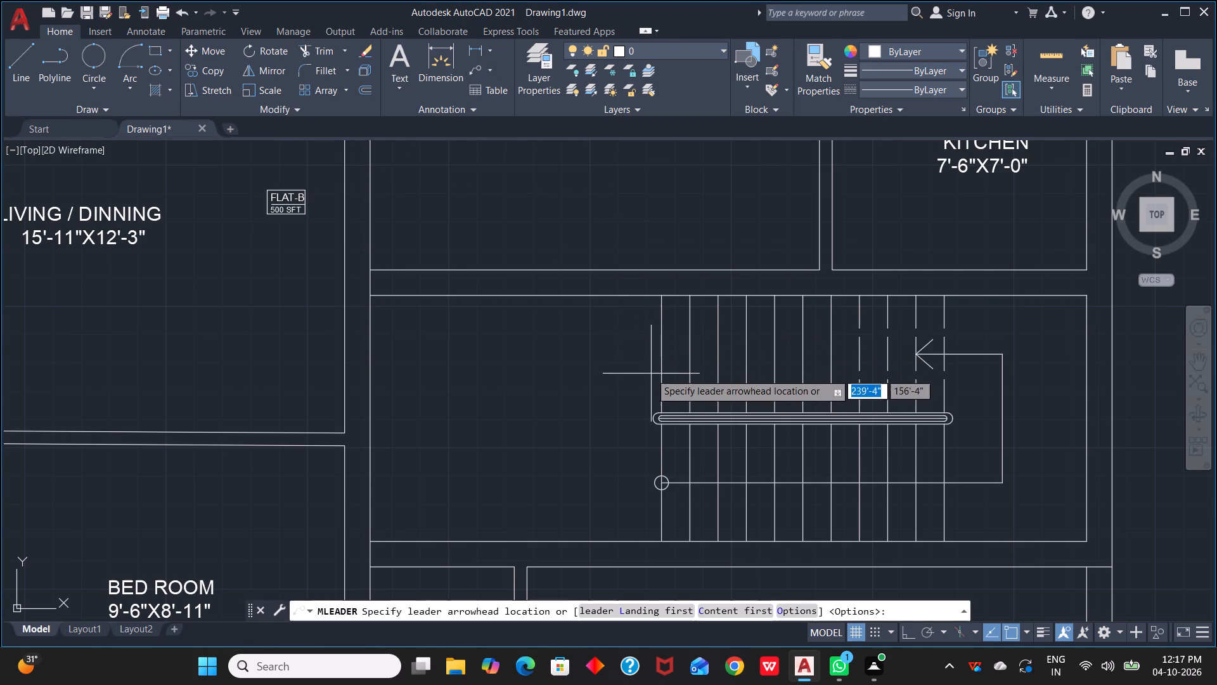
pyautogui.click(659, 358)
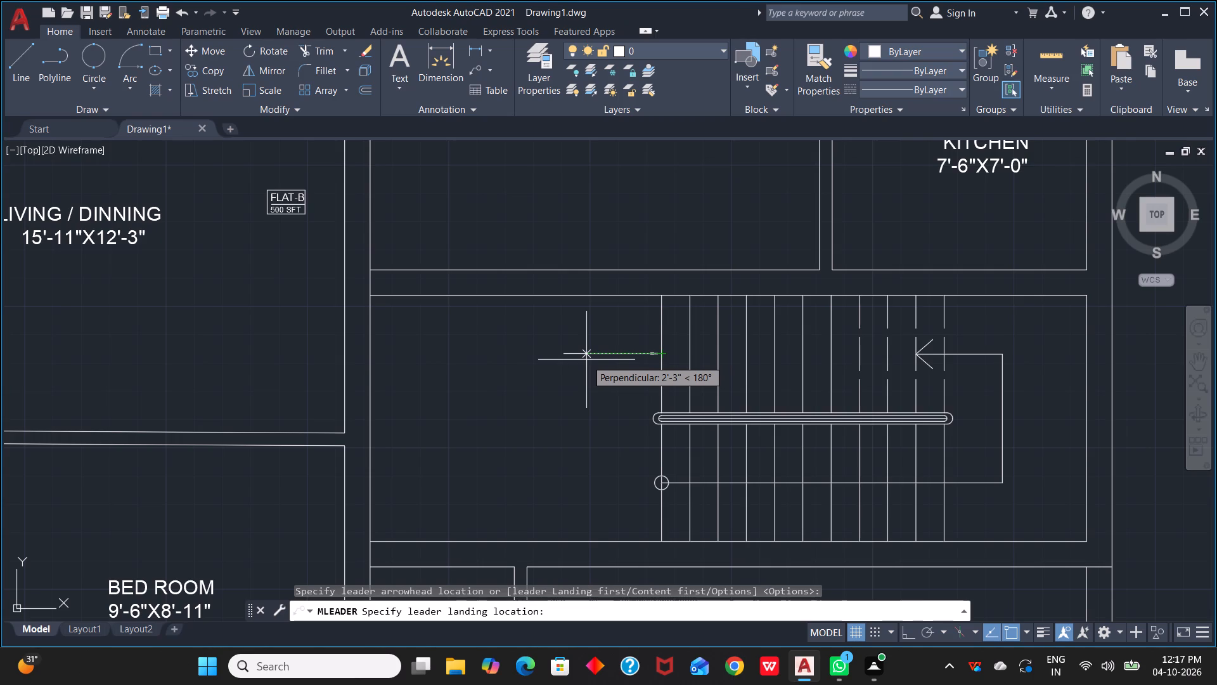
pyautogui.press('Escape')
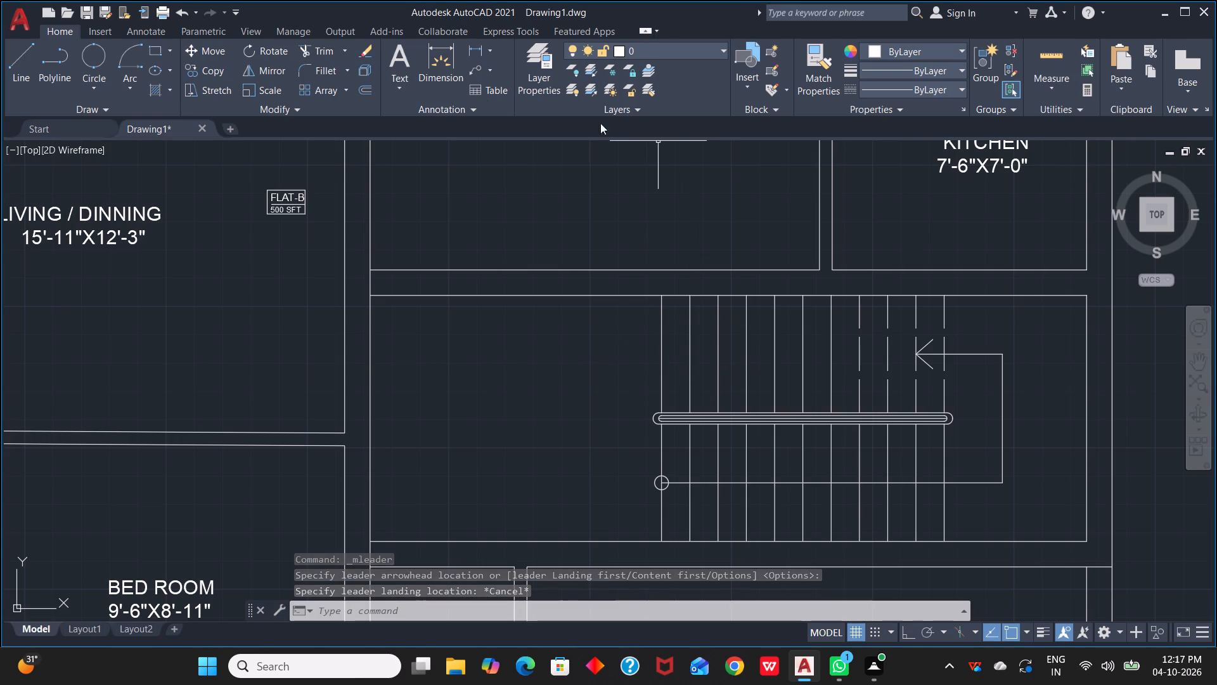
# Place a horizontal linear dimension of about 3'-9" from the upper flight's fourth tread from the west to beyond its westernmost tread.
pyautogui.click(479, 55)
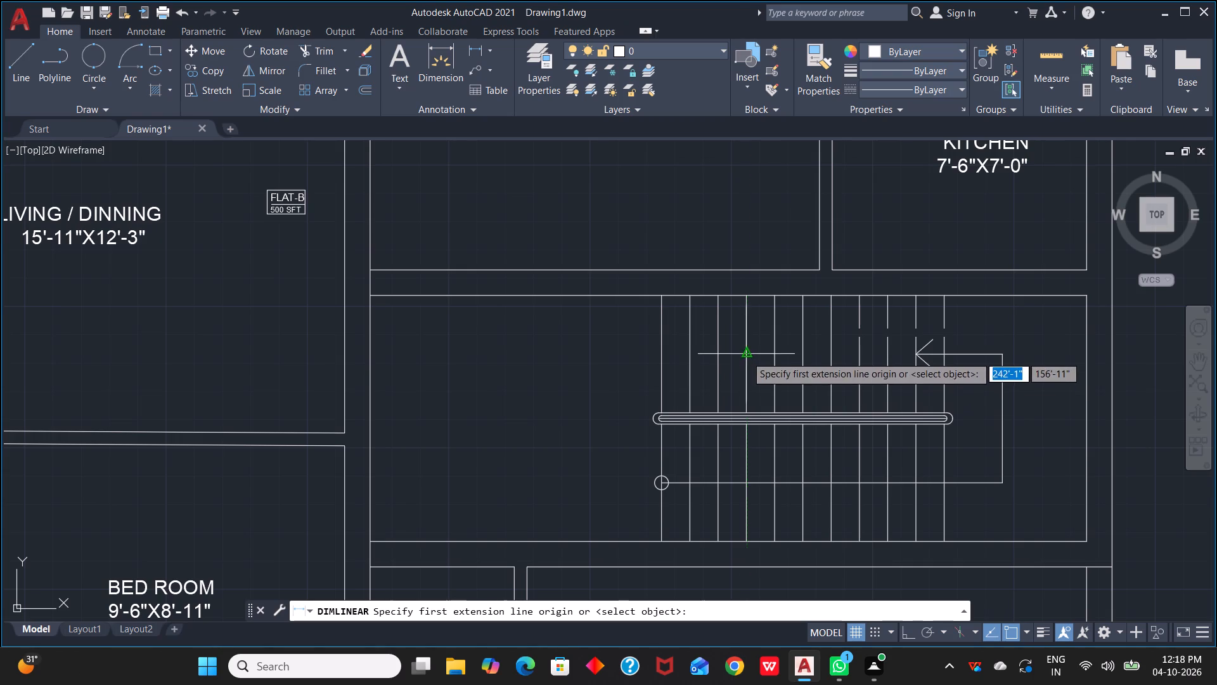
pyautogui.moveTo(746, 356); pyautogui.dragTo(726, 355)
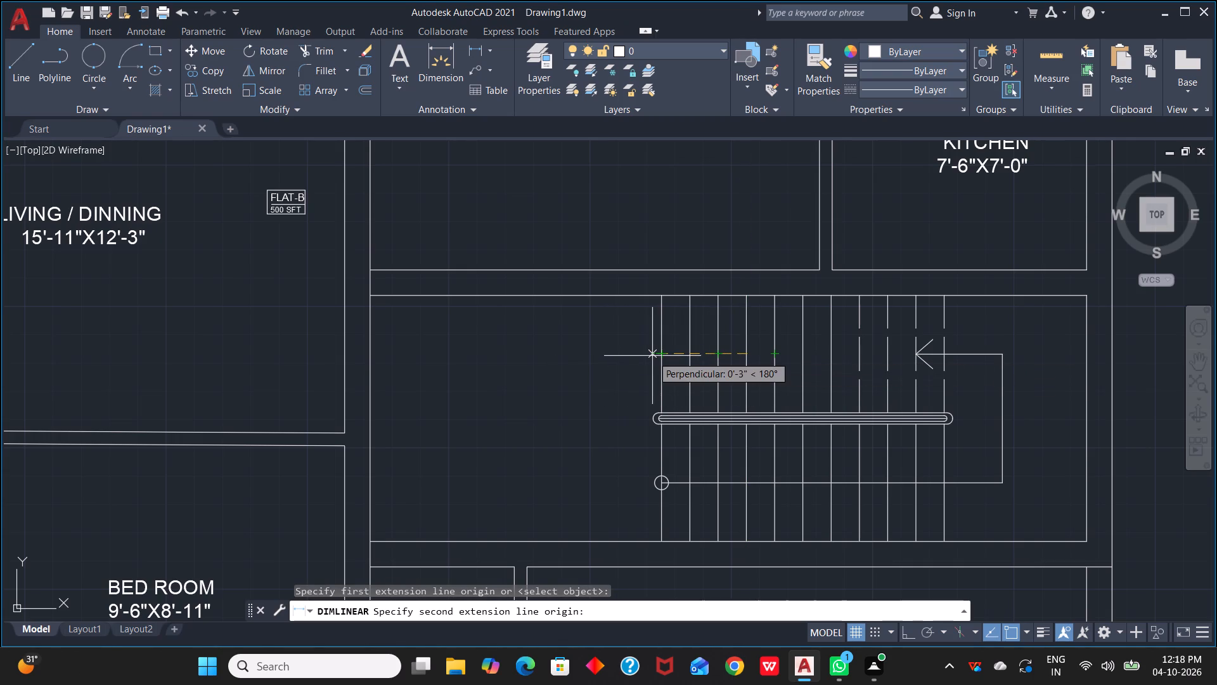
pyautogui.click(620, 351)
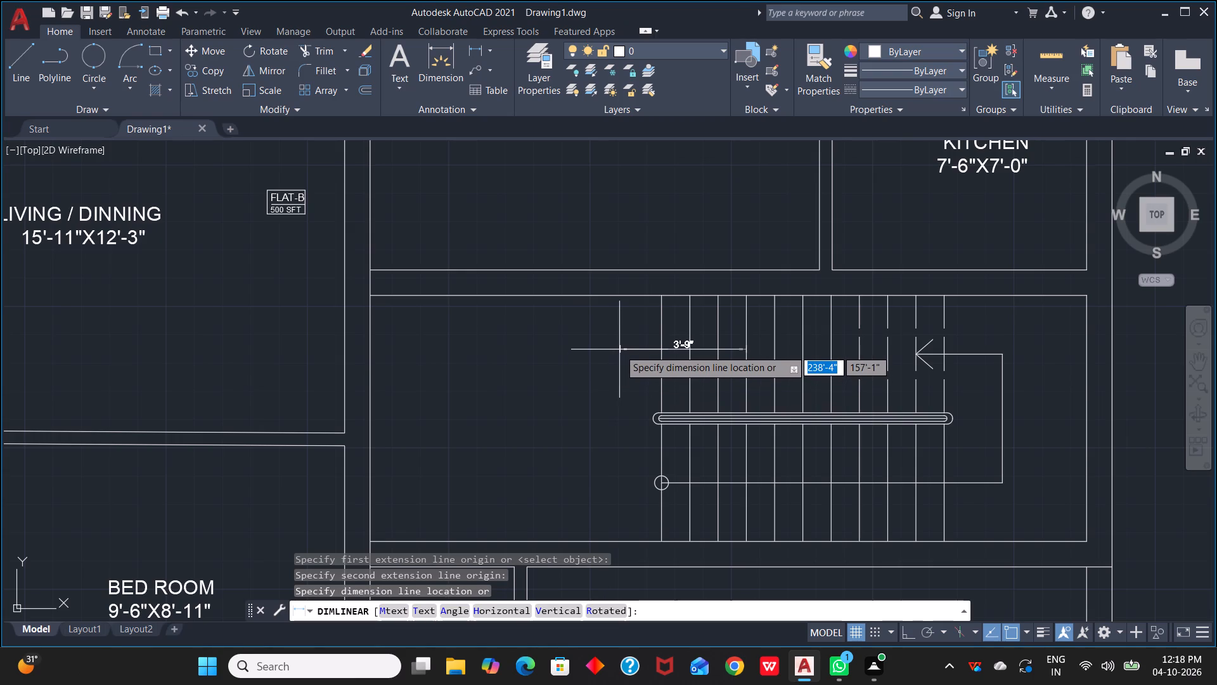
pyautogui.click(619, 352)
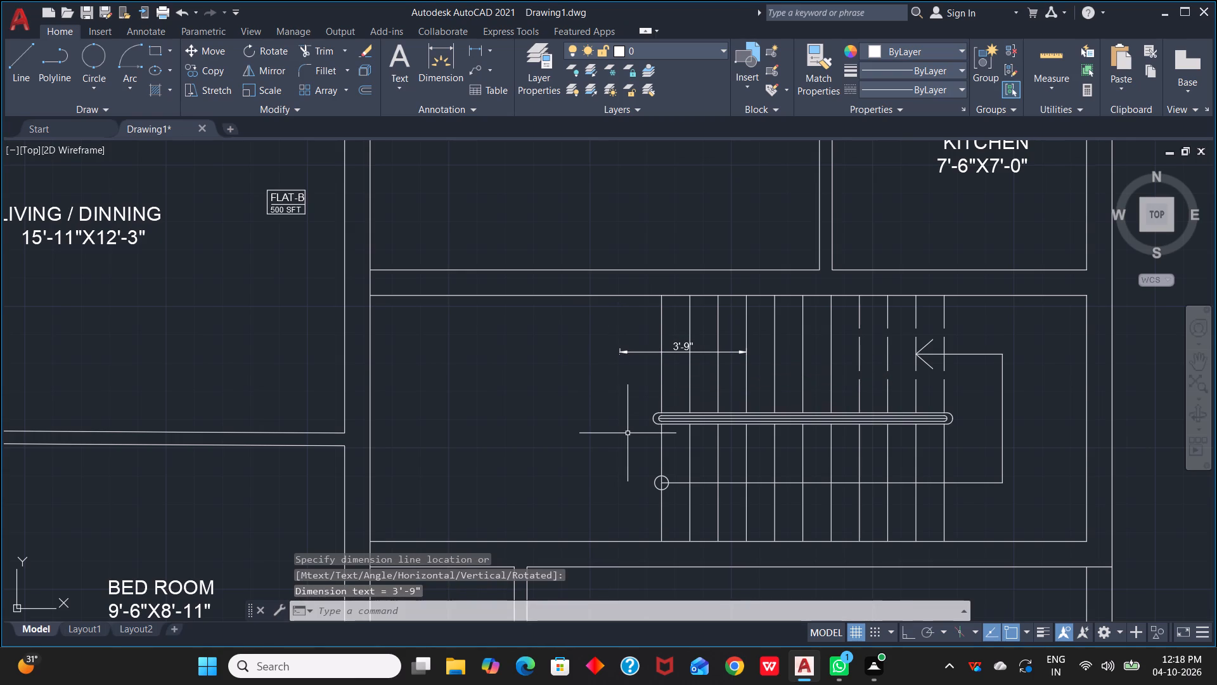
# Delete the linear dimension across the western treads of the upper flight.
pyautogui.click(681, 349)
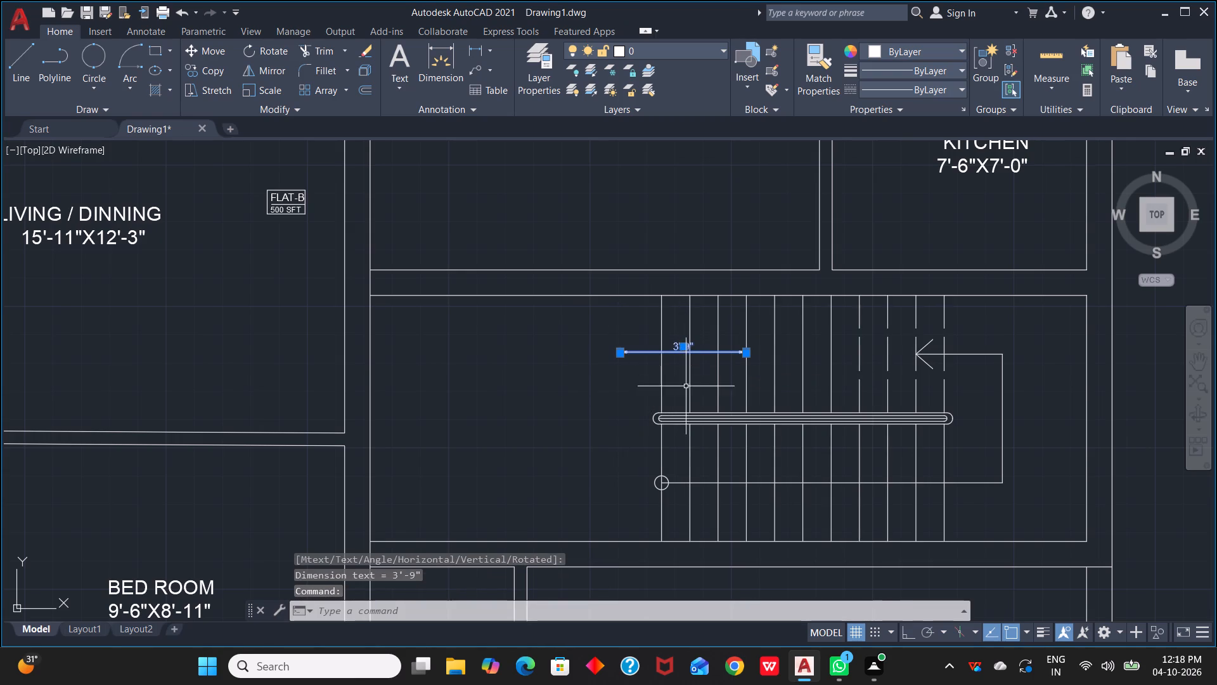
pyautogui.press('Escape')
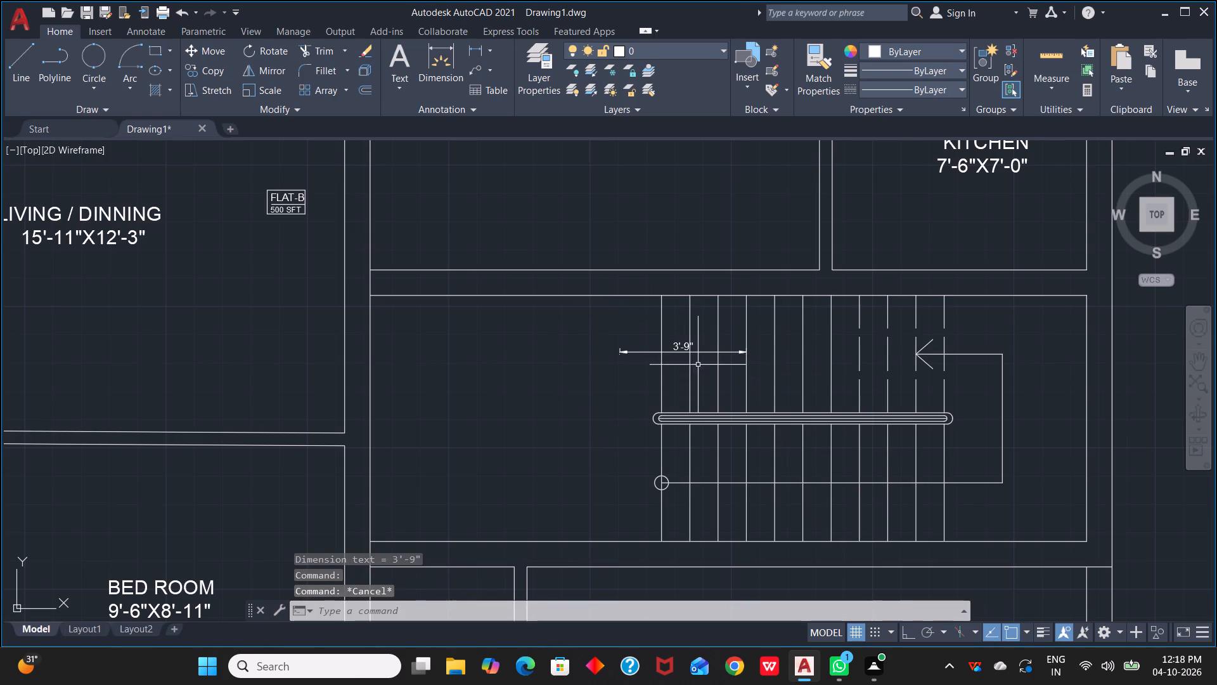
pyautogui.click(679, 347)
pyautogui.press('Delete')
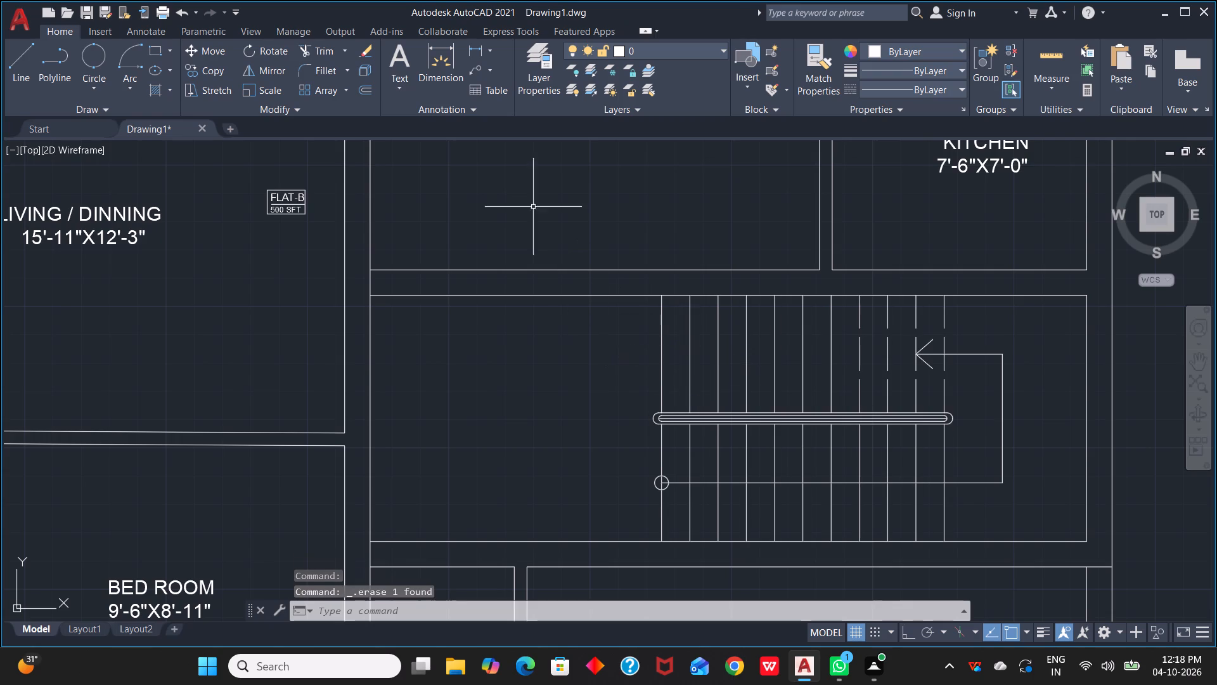
# Add a multileader reading DN, its arrowhead at the midpoint of the upper flight's fourth tread from the west and landing about 3'-5" west.
pyautogui.click(480, 70)
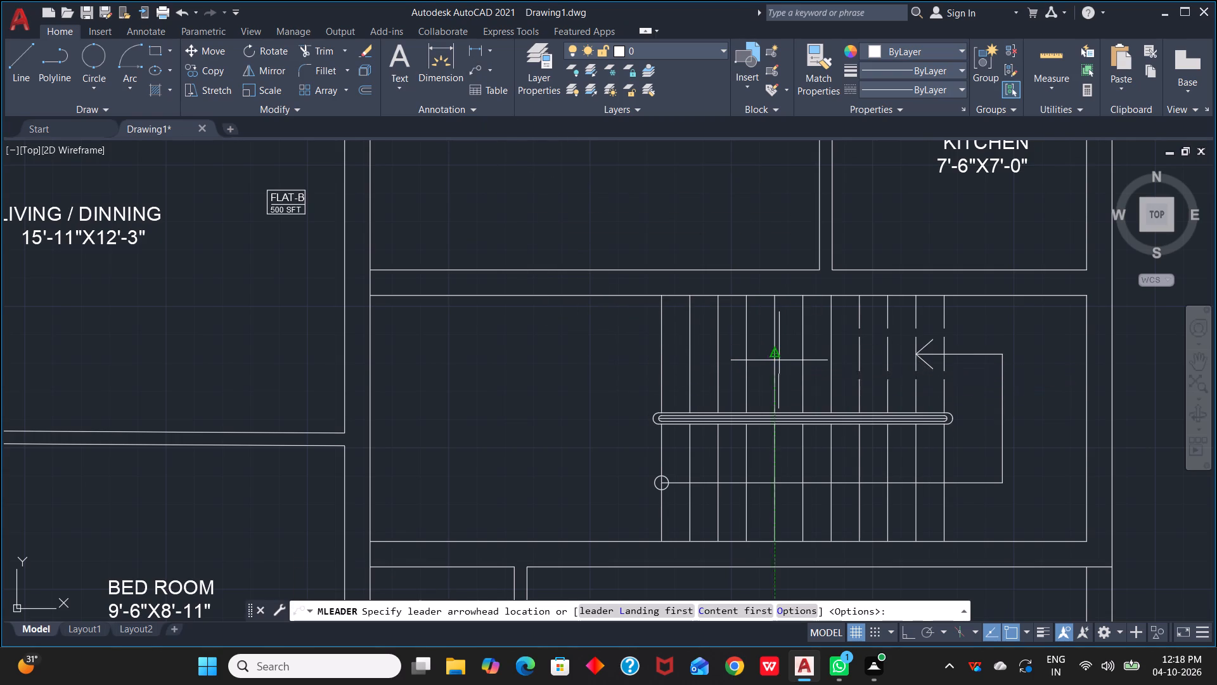
pyautogui.click(746, 359)
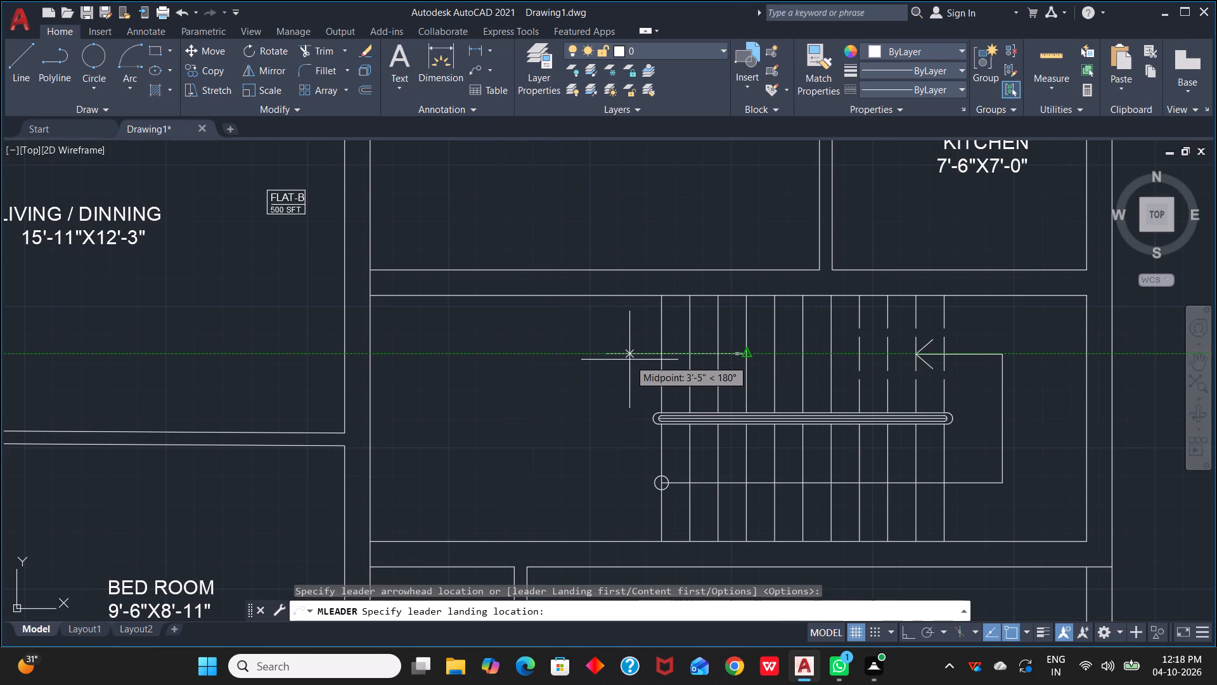
pyautogui.scroll(1, 628, 360)
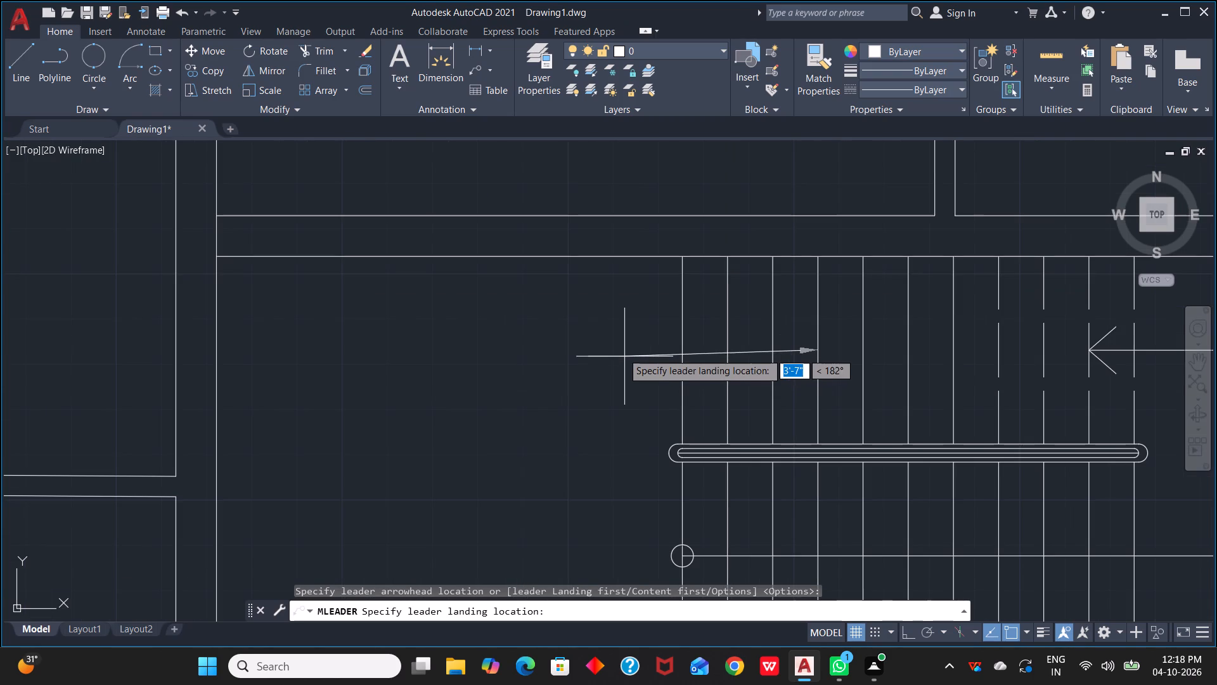
pyautogui.press('F8')
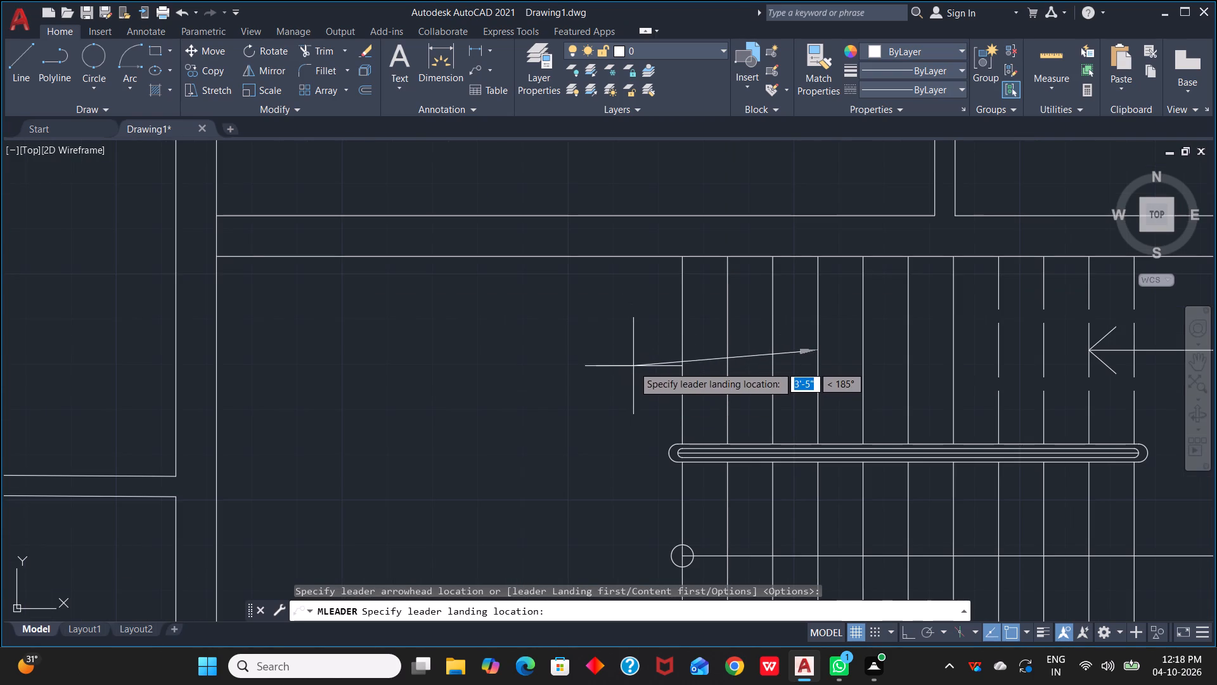
pyautogui.click(630, 353)
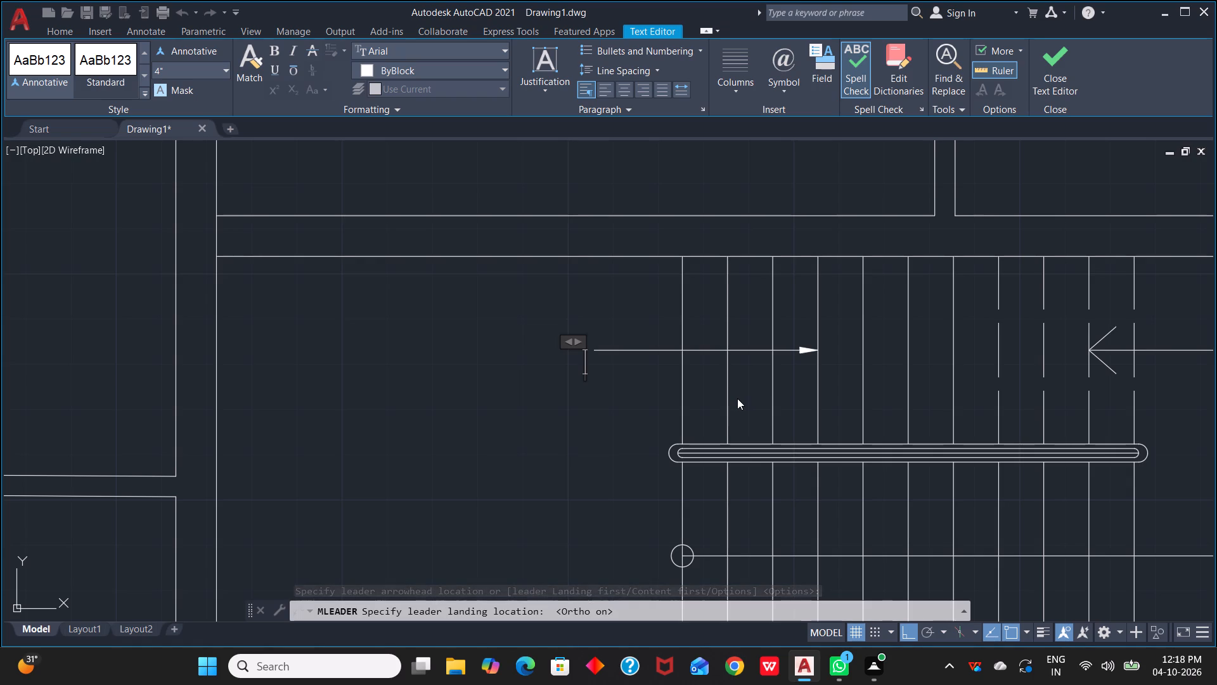
pyautogui.write('DN')
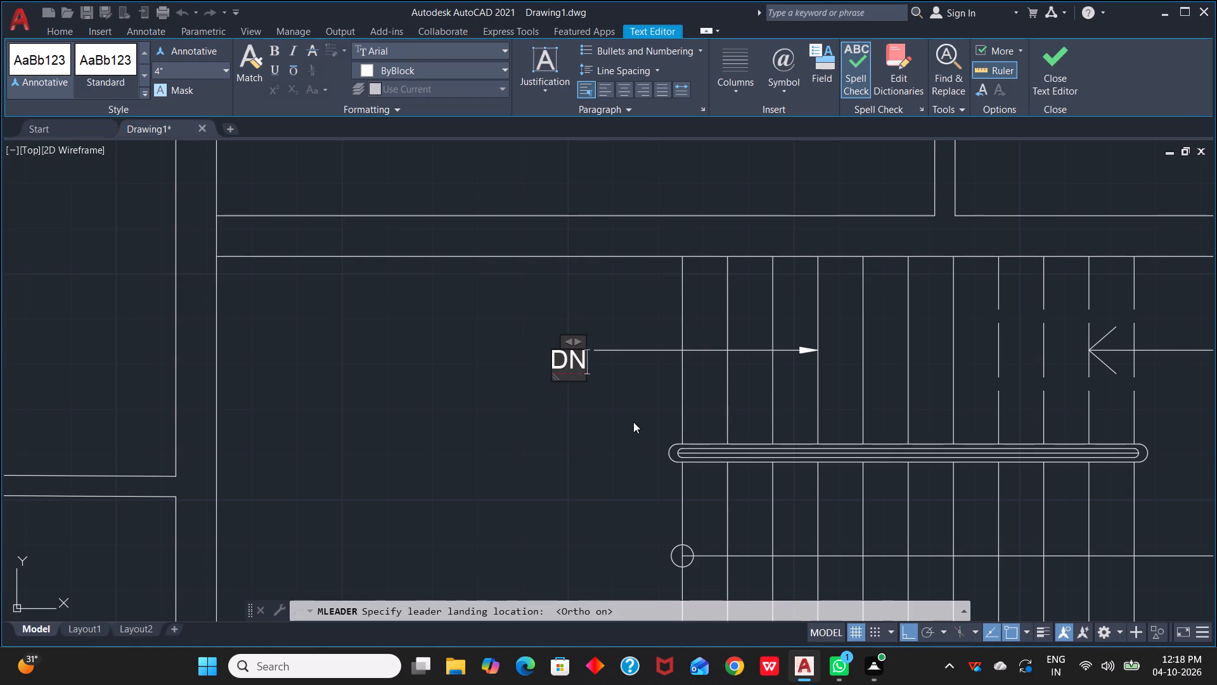
pyautogui.click(633, 422)
# Add multiline text UP just west of the start circle on the lower flight's travel line.
pyautogui.scroll(-3, 619, 431)
pyautogui.scroll(1, 720, 457)
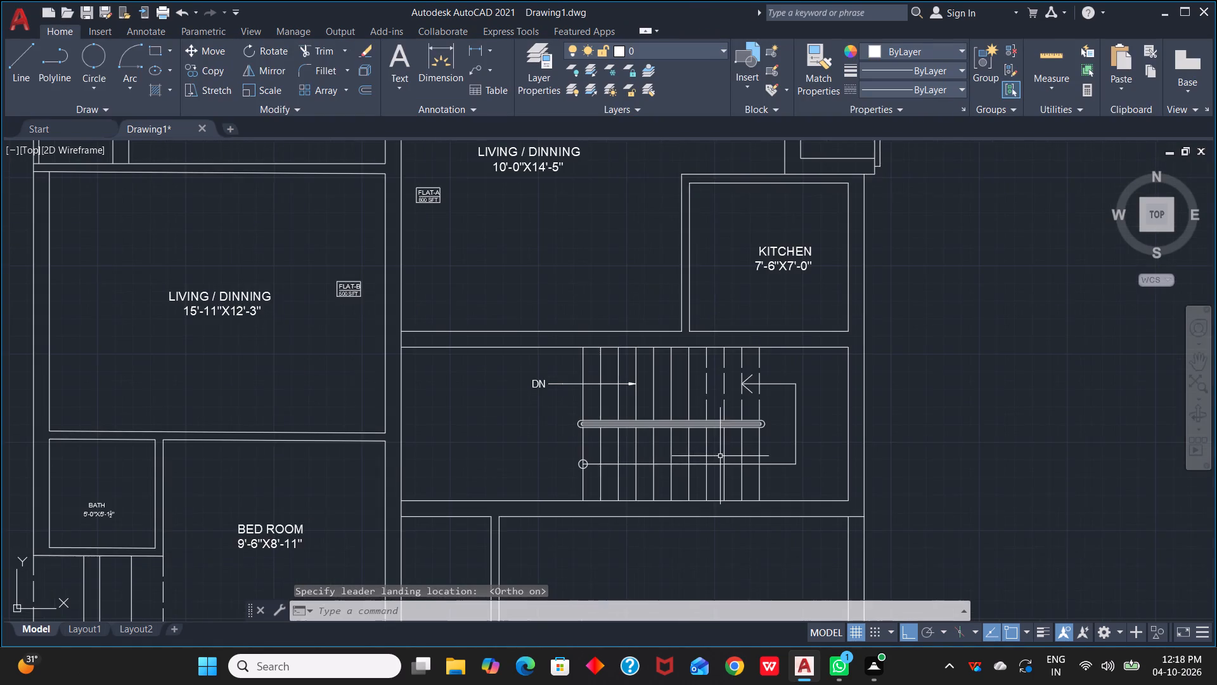
pyautogui.scroll(1, 719, 453)
pyautogui.scroll(1, 441, 506)
pyautogui.write('MT')
pyautogui.press('space')
pyautogui.click(483, 450)
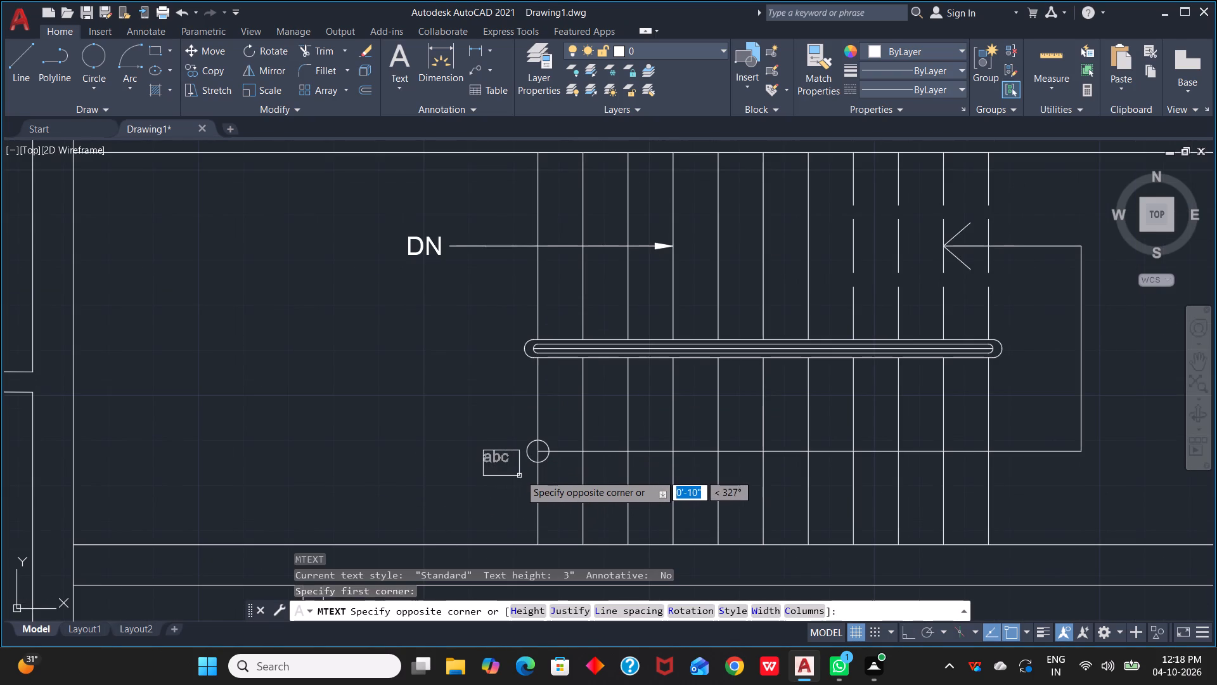
pyautogui.click(513, 474)
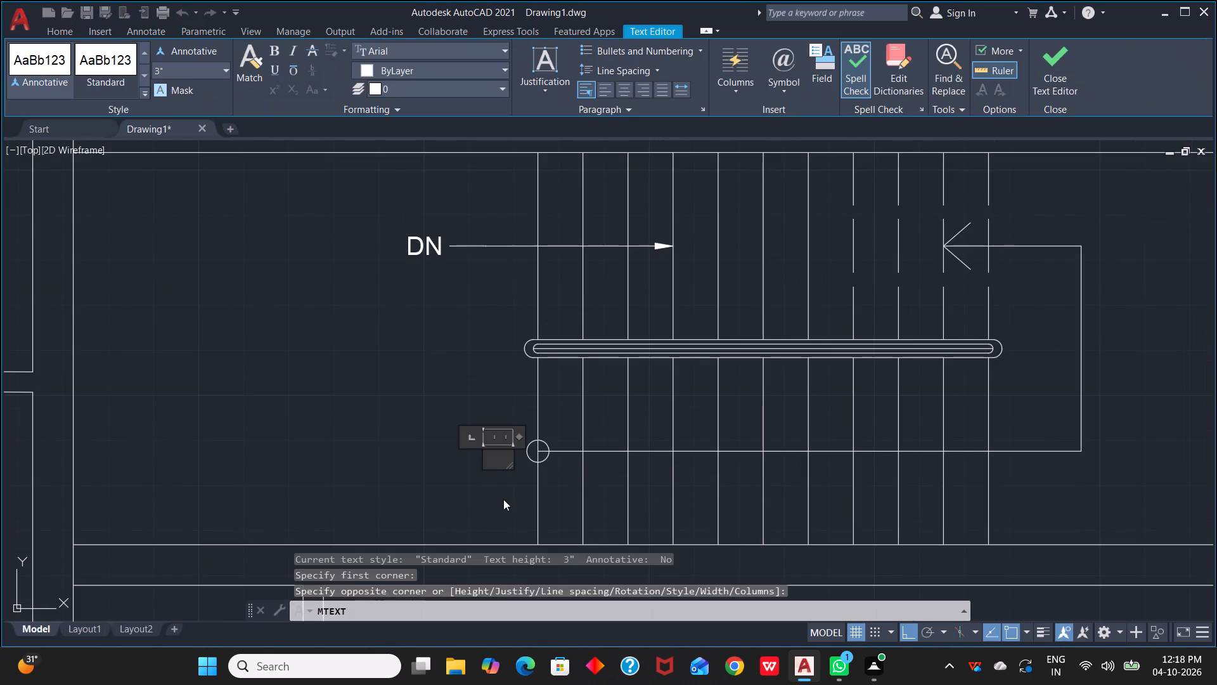
pyautogui.write('UP')
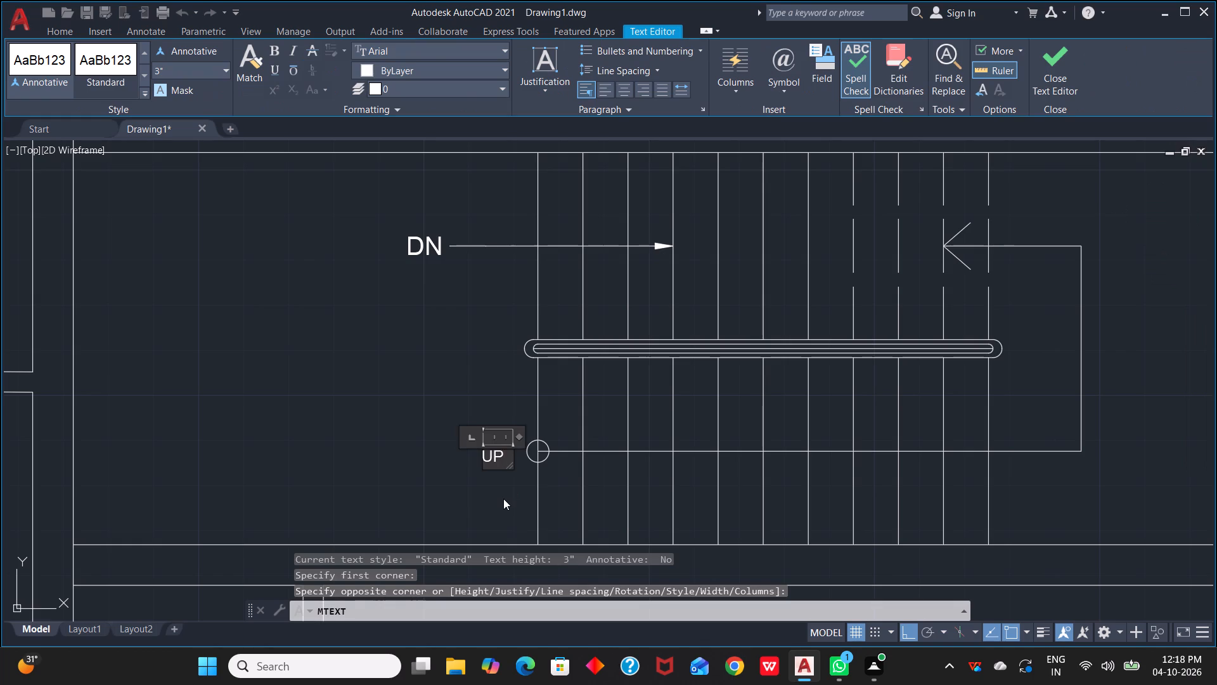
pyautogui.click(503, 499)
# Reposition the UP label horizontally so it sits close beside the start circle's west side.
pyautogui.click(492, 452)
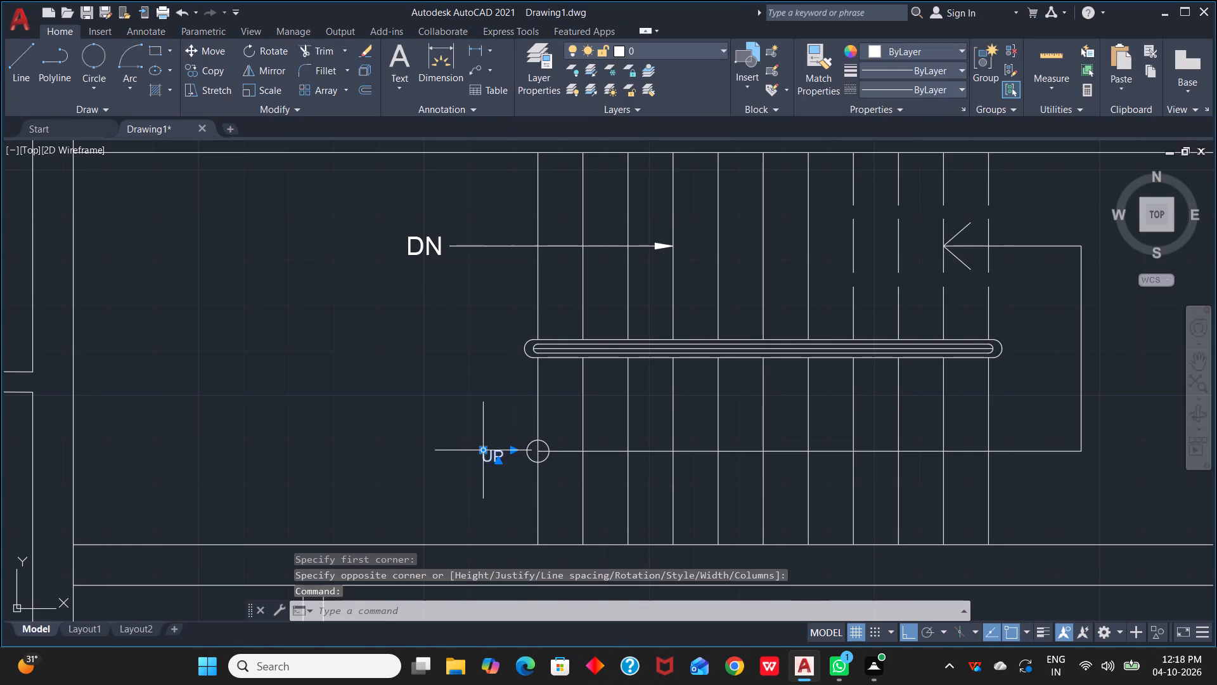
pyautogui.moveTo(487, 452); pyautogui.dragTo(486, 443)
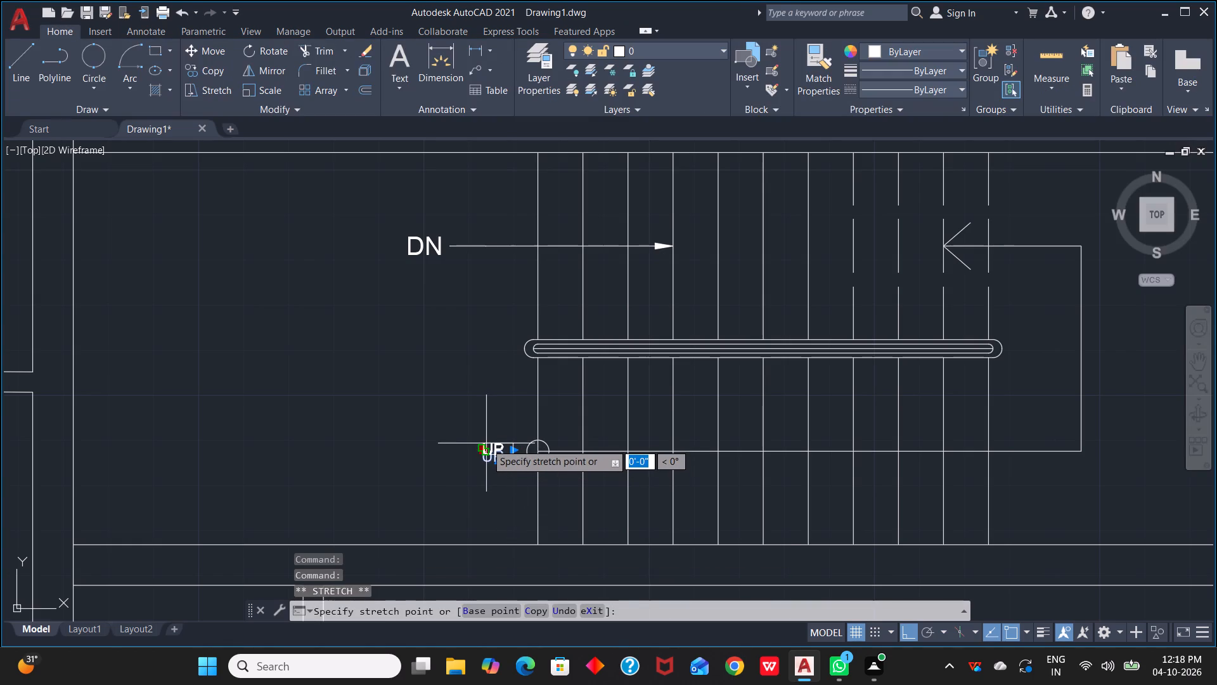
pyautogui.moveTo(486, 443); pyautogui.dragTo(557, 430)
pyautogui.moveTo(396, 463); pyautogui.dragTo(456, 453)
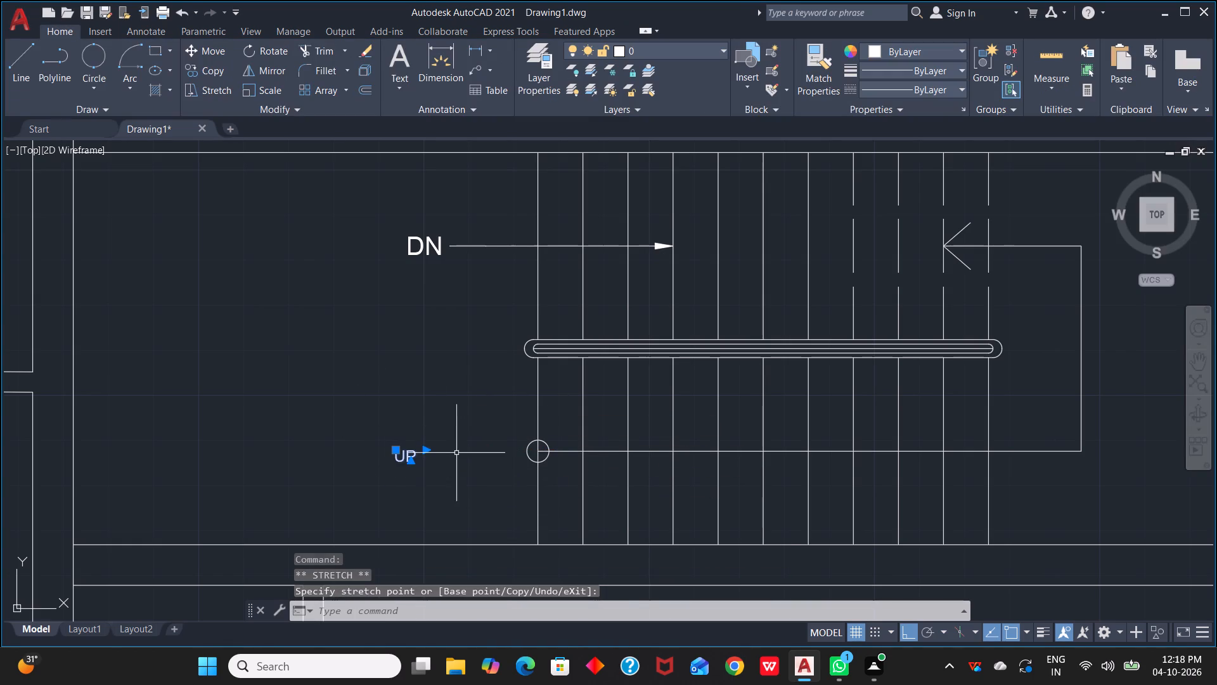
pyautogui.moveTo(390, 448); pyautogui.dragTo(410, 453)
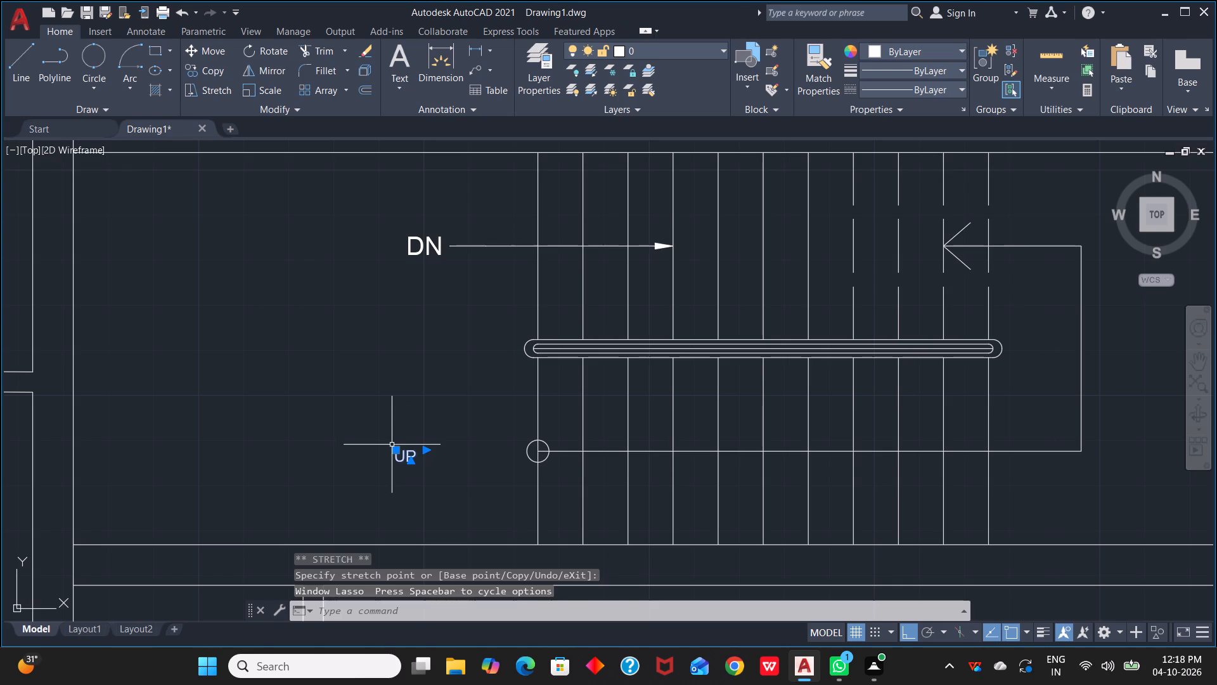
pyautogui.moveTo(394, 448); pyautogui.dragTo(491, 448)
pyautogui.click(491, 448)
pyautogui.press('Escape')
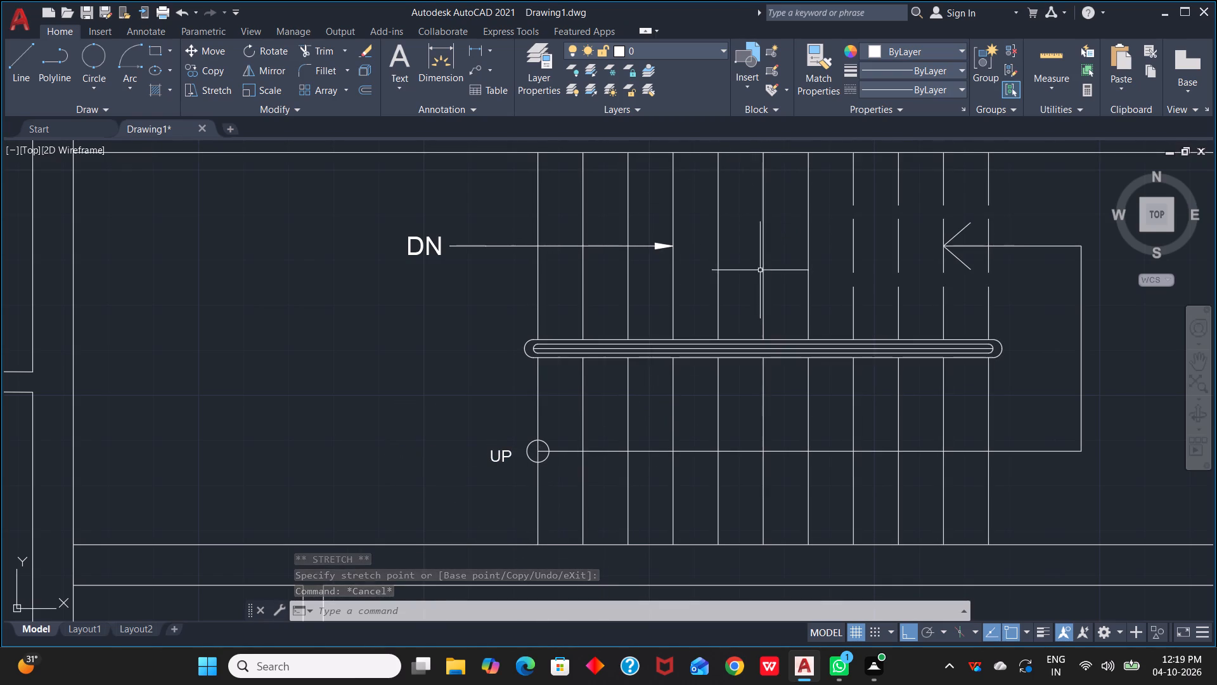
# Draw a five-segment zigzag break line across the upper flight, from the fifth tread's north end to the handrail's upper edge.
pyautogui.write('L')
pyautogui.press('space')
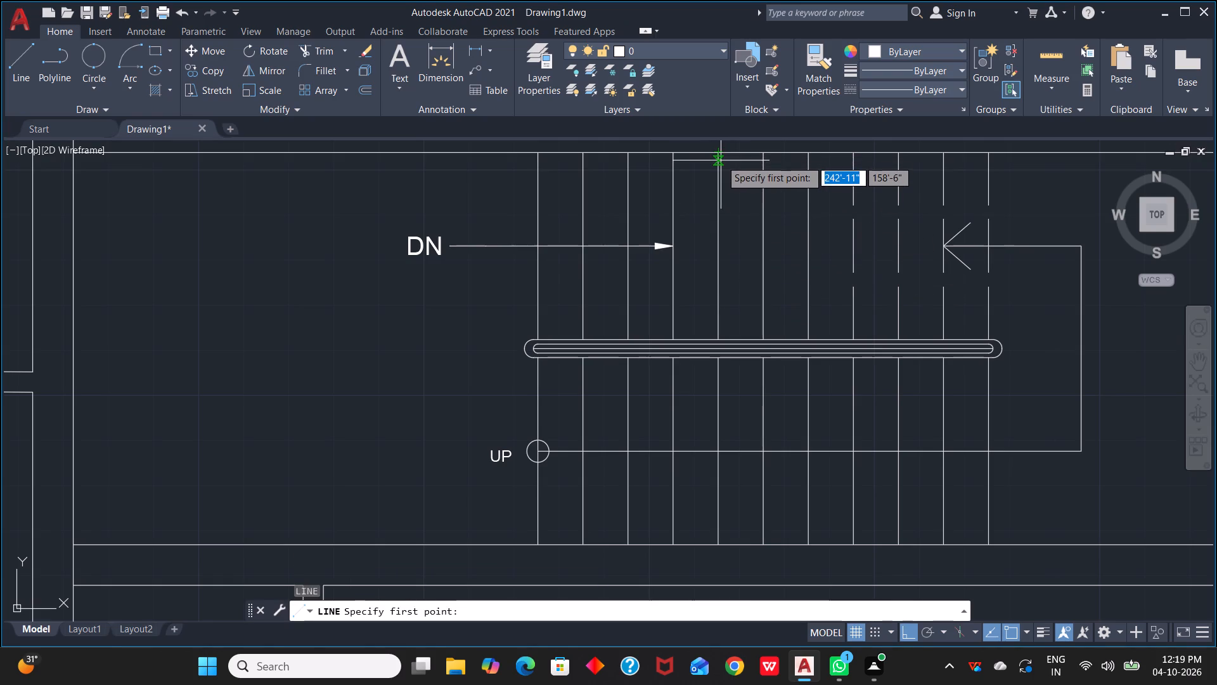
pyautogui.click(721, 157)
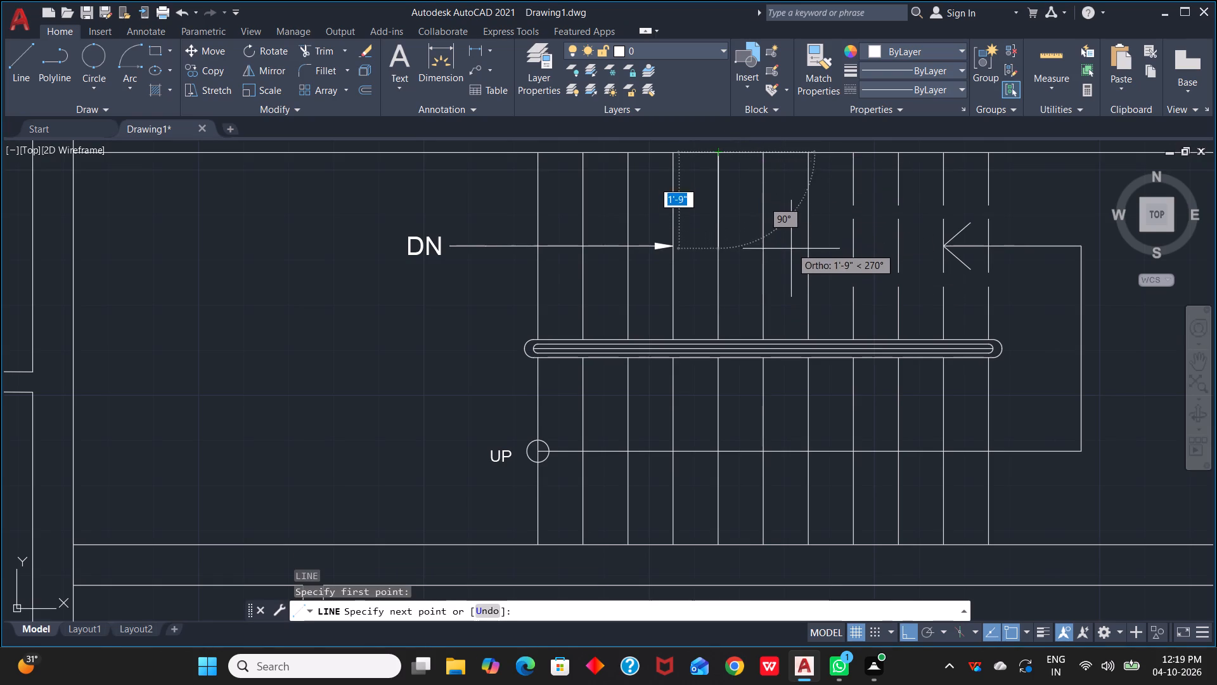
pyautogui.press('F8')
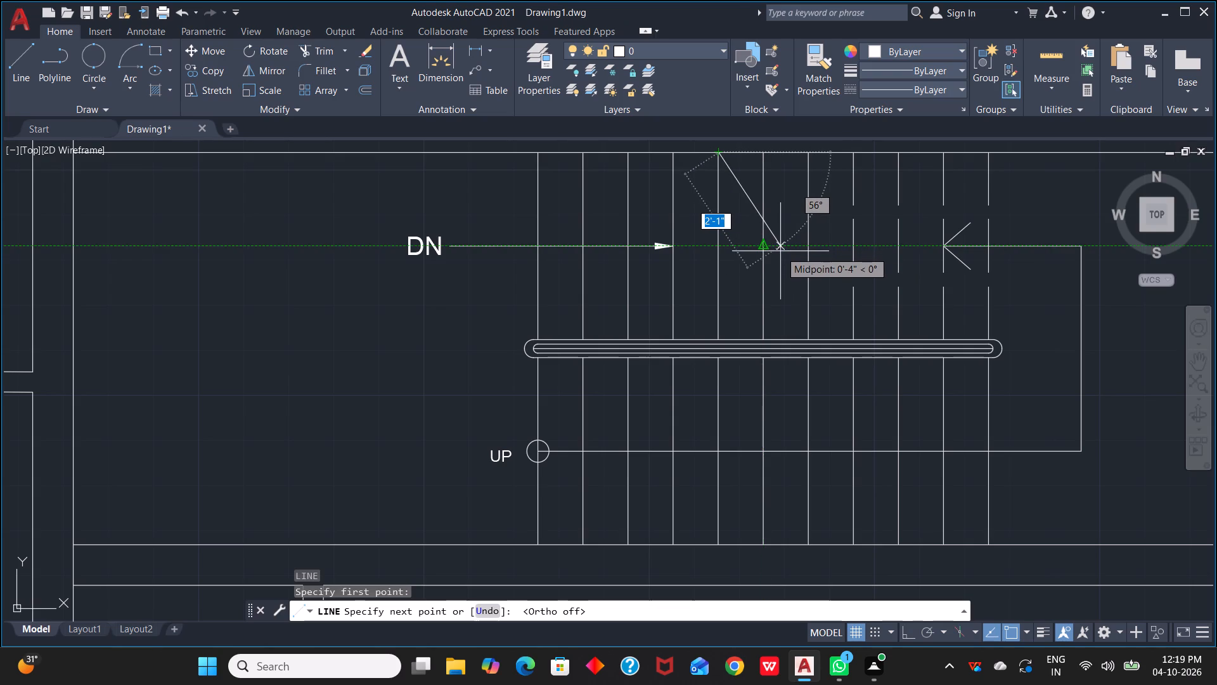
pyautogui.click(775, 252)
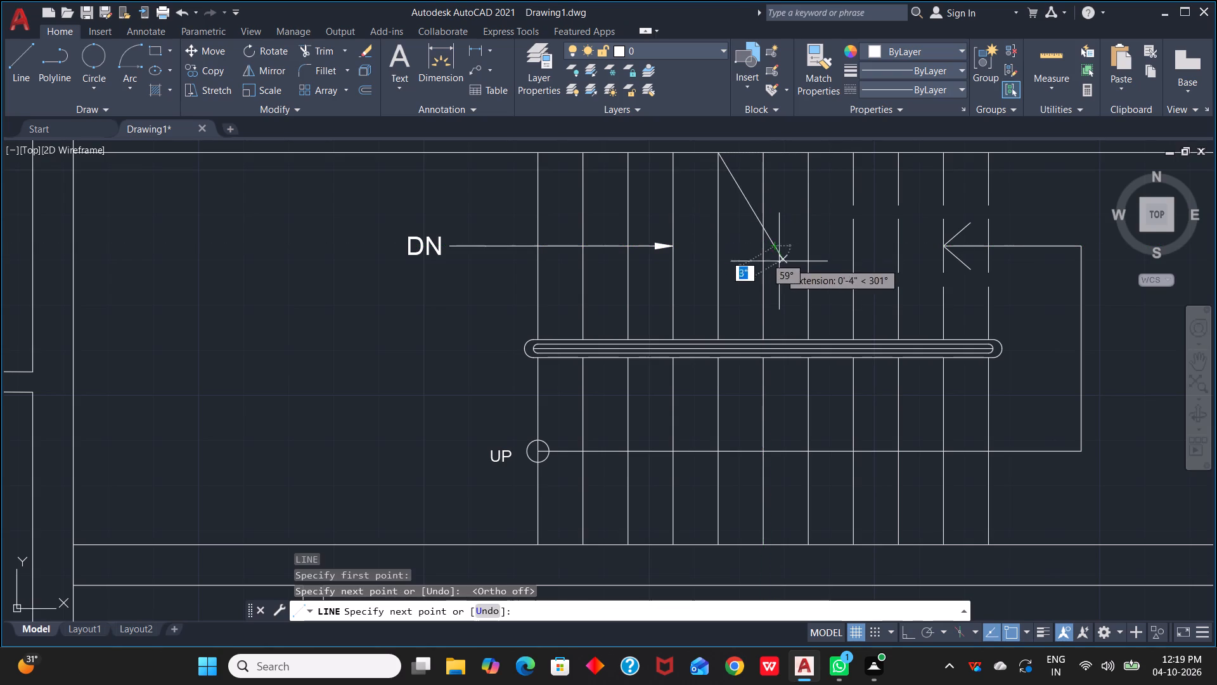
pyautogui.click(734, 259)
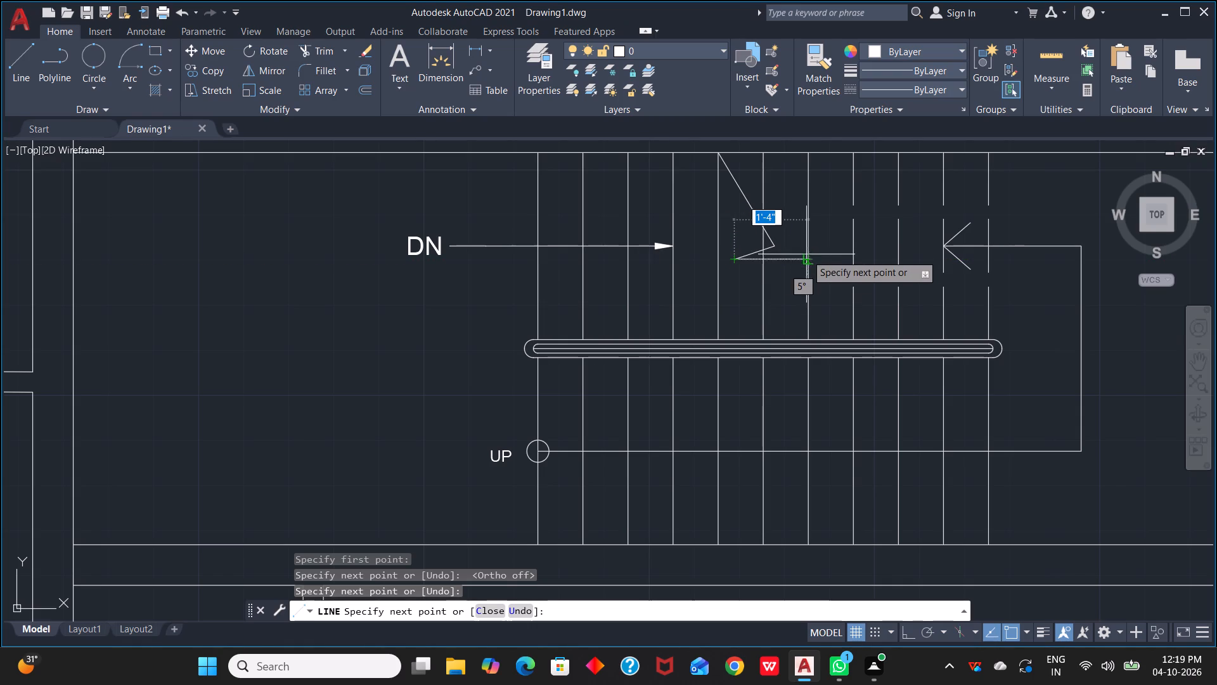
pyautogui.scroll(3, 806, 254)
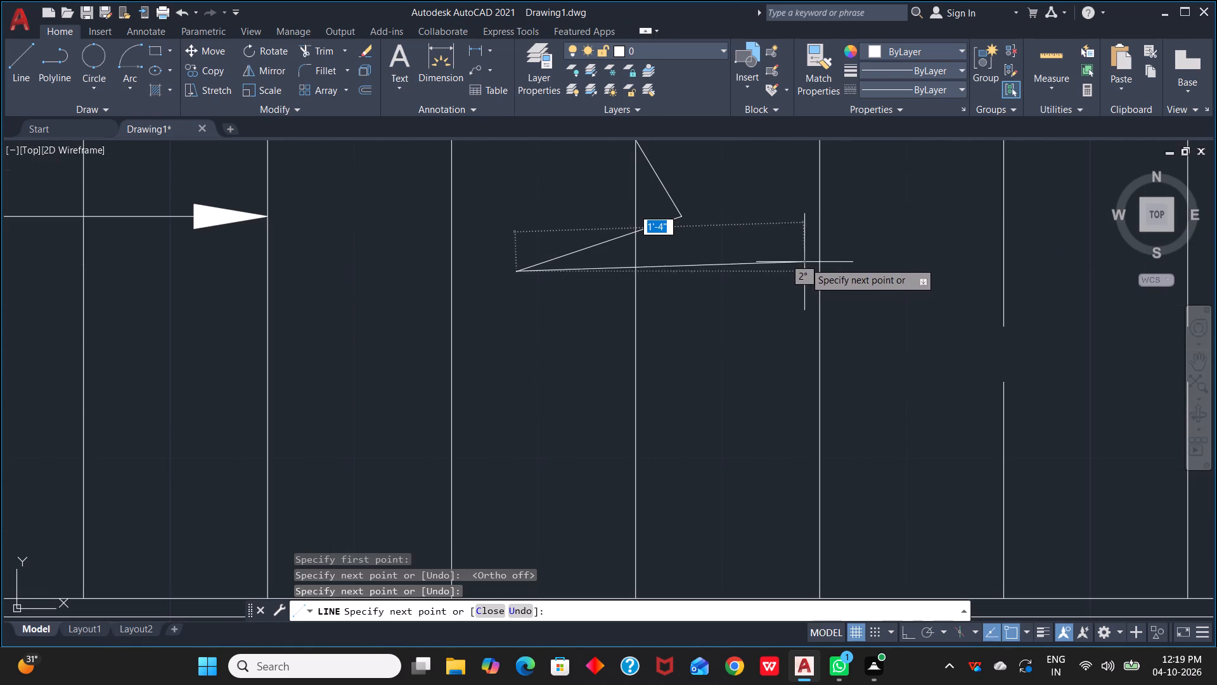
pyautogui.click(815, 242)
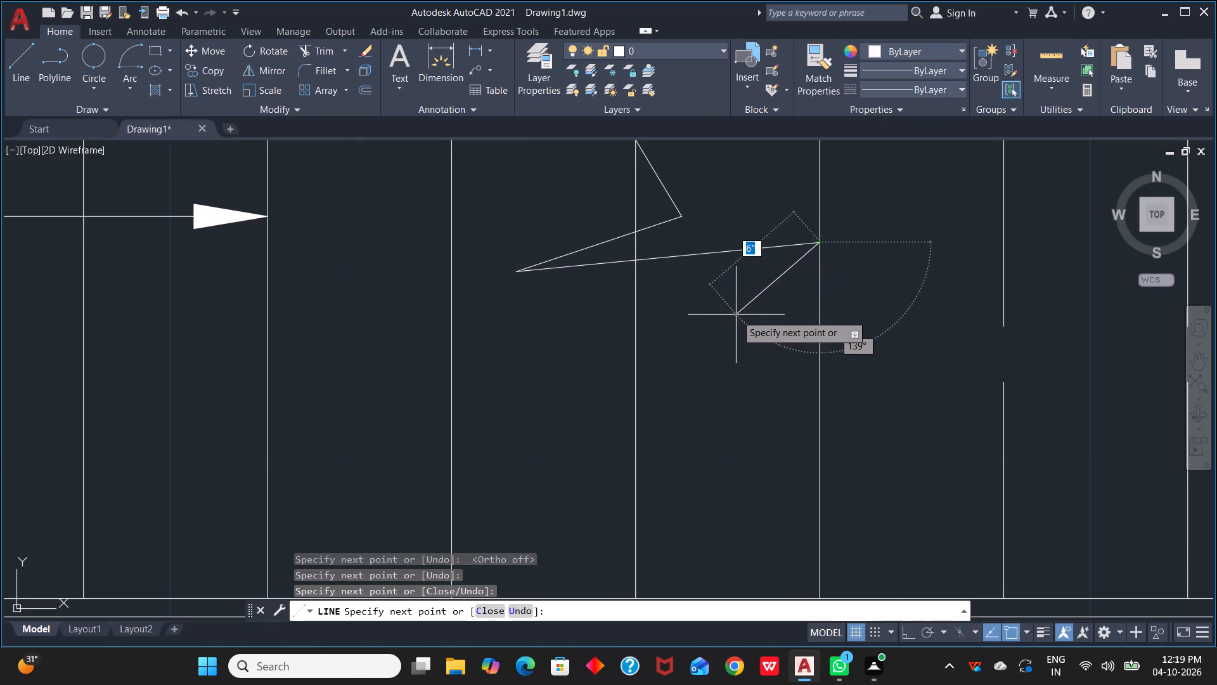
pyautogui.click(713, 322)
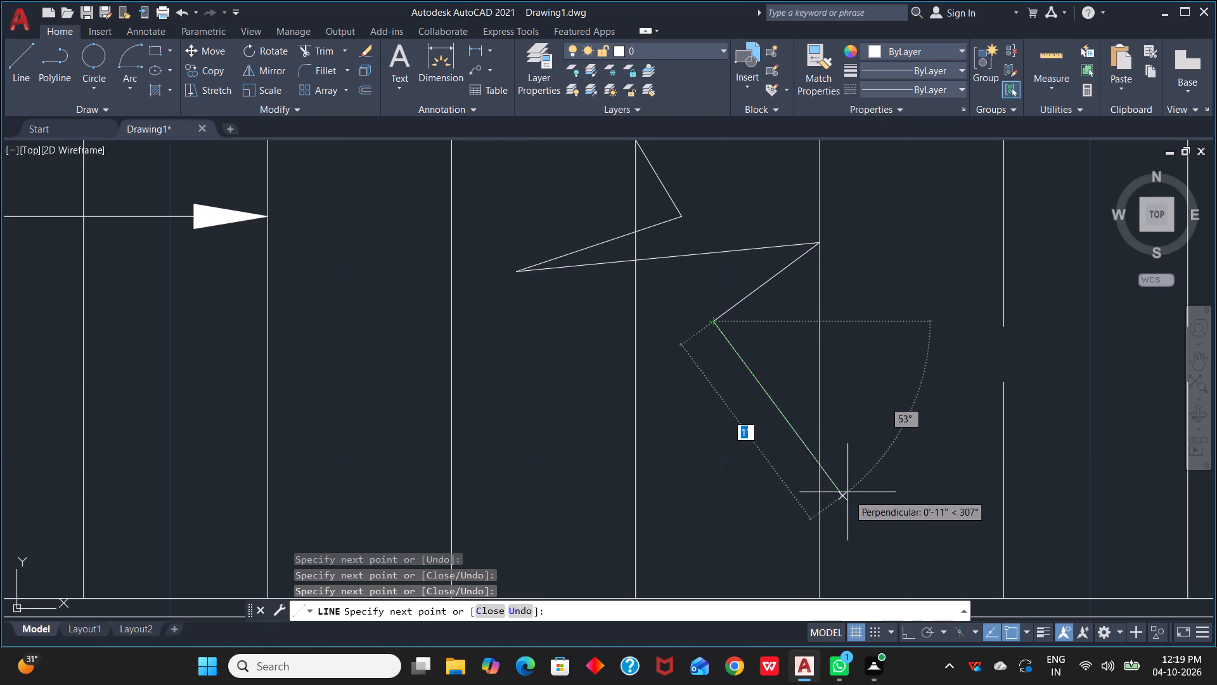
pyautogui.scroll(-2, 855, 496)
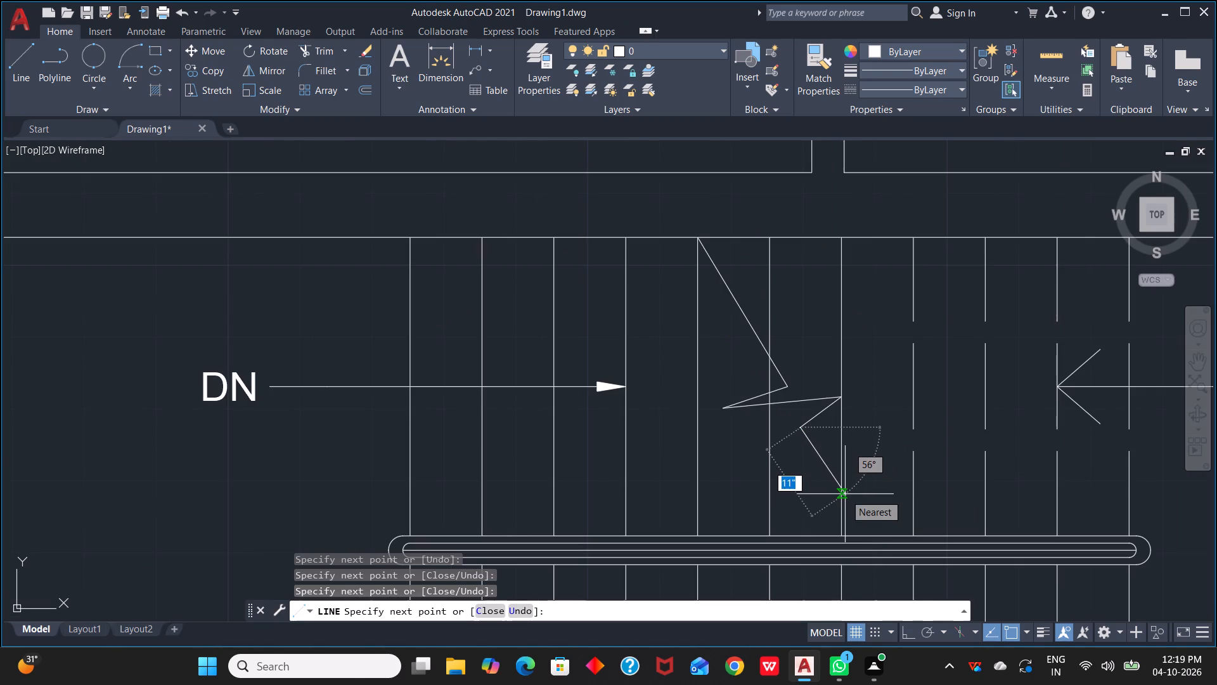
pyautogui.click(891, 536)
pyautogui.press('Escape')
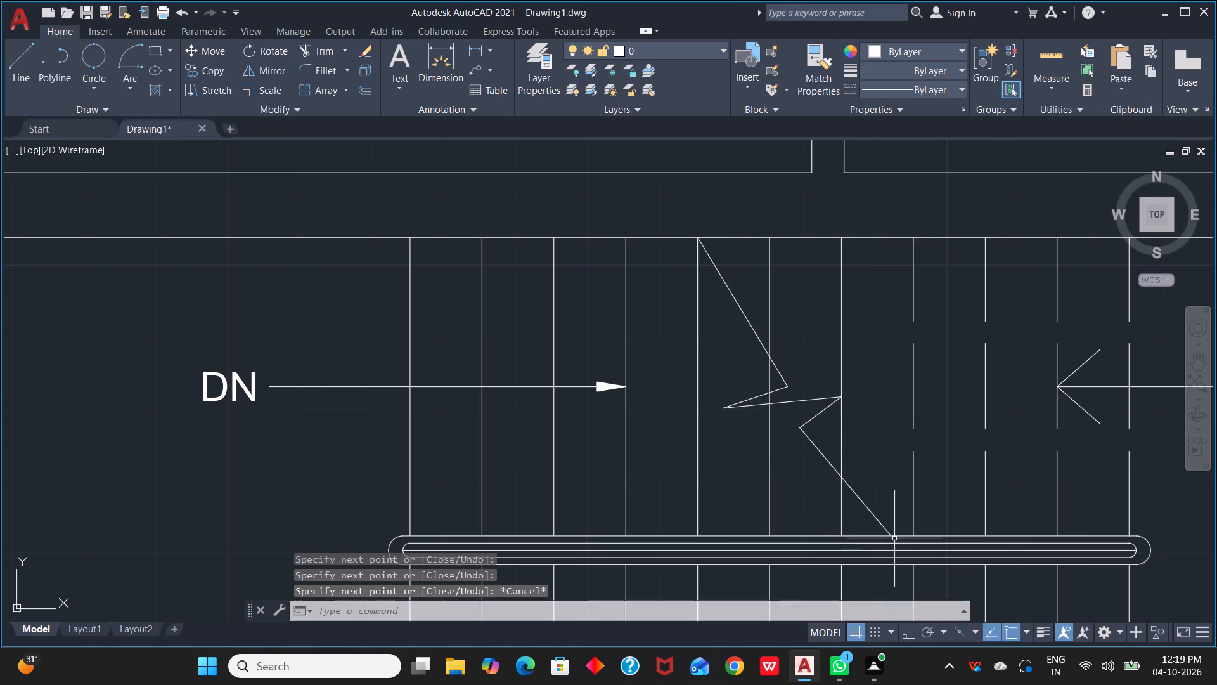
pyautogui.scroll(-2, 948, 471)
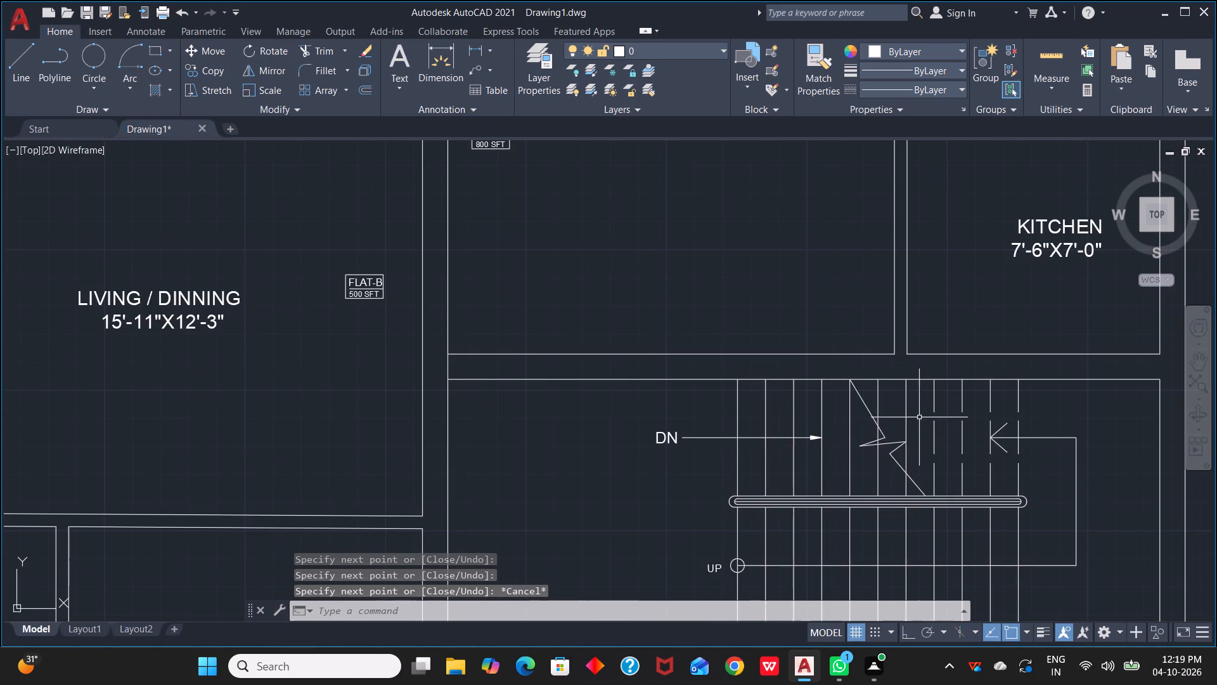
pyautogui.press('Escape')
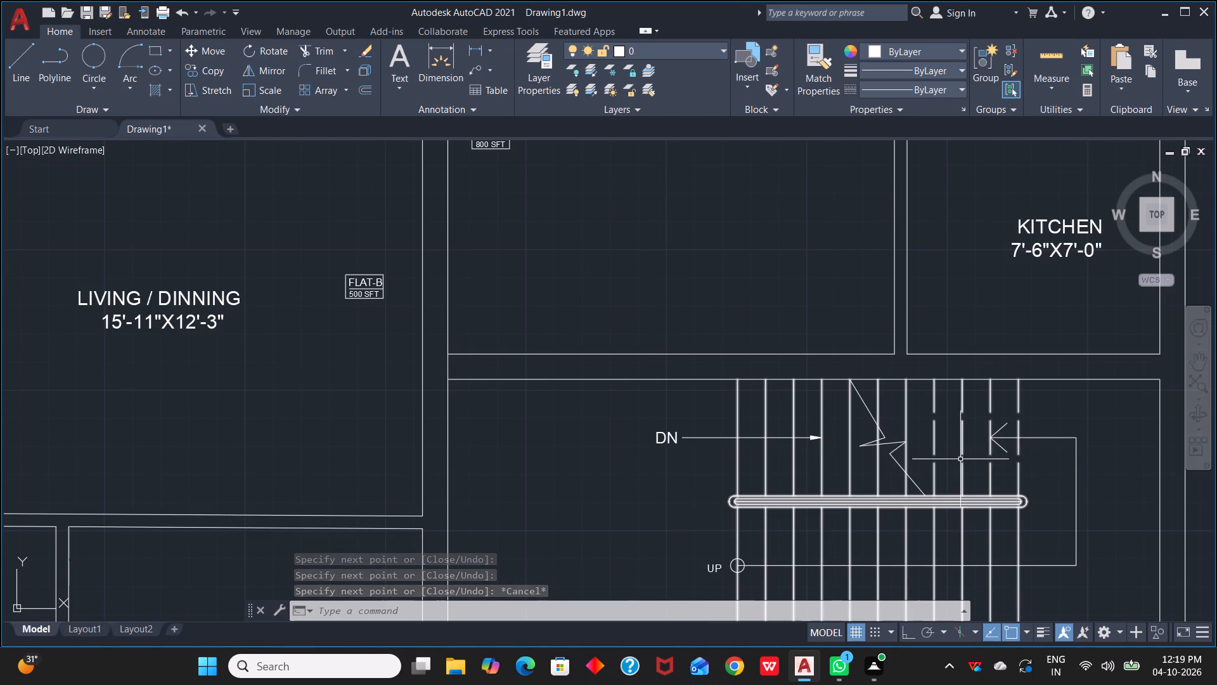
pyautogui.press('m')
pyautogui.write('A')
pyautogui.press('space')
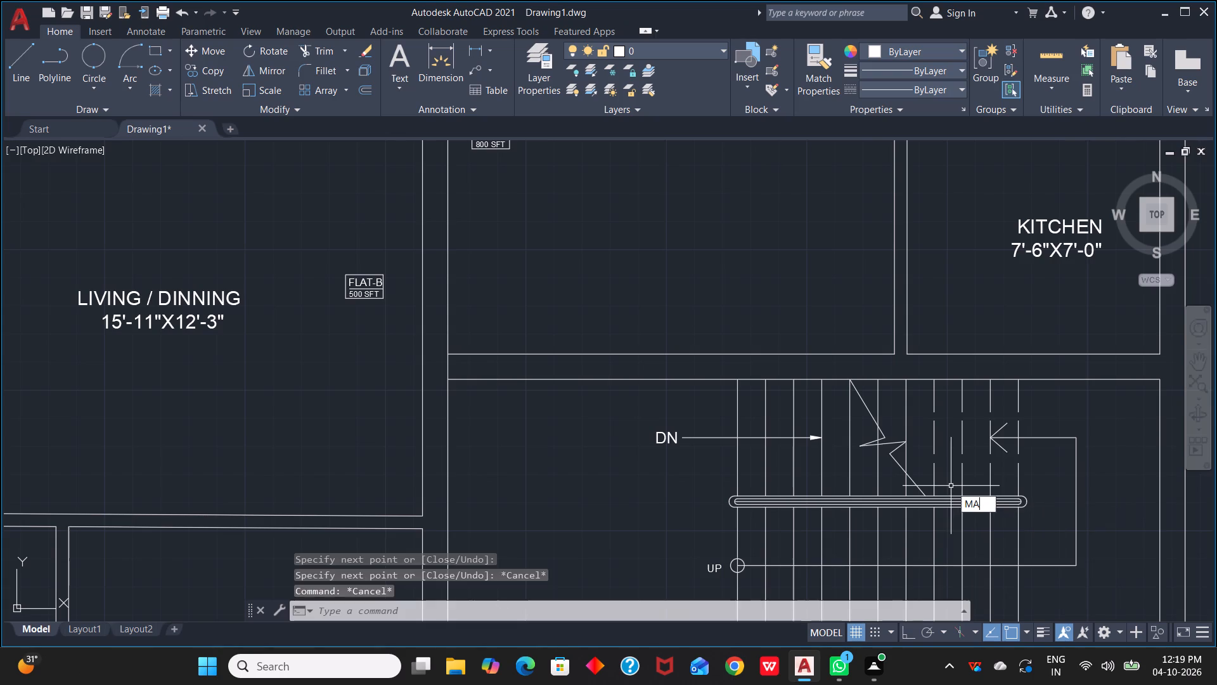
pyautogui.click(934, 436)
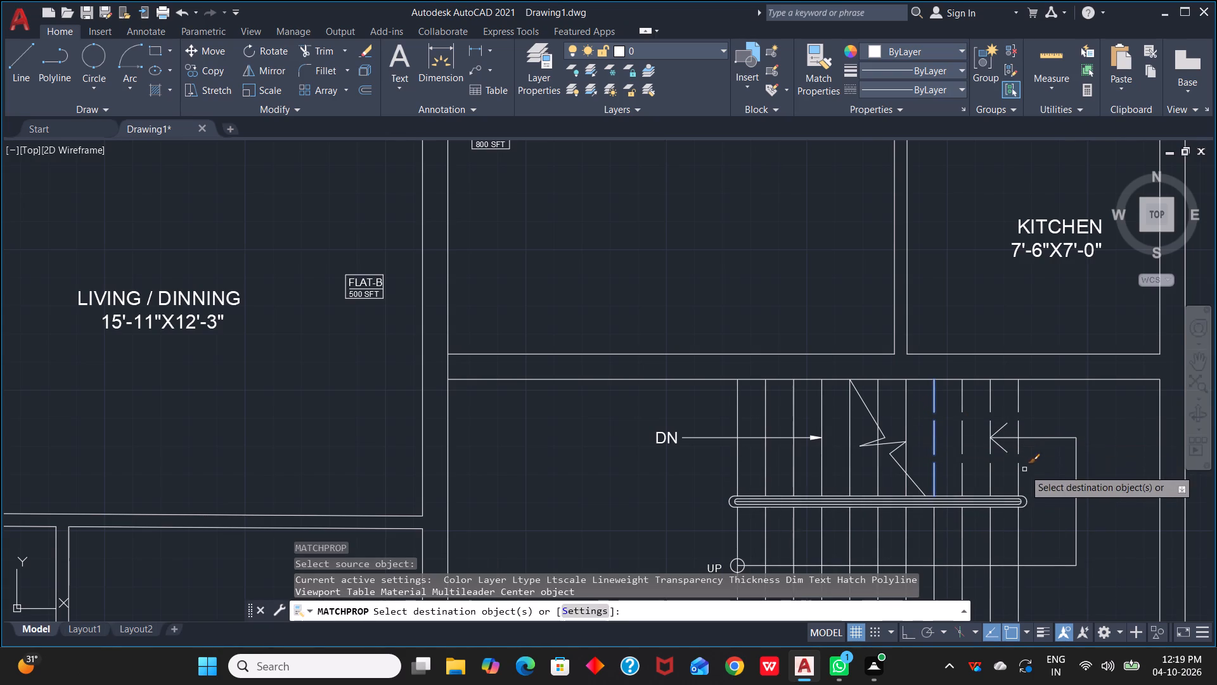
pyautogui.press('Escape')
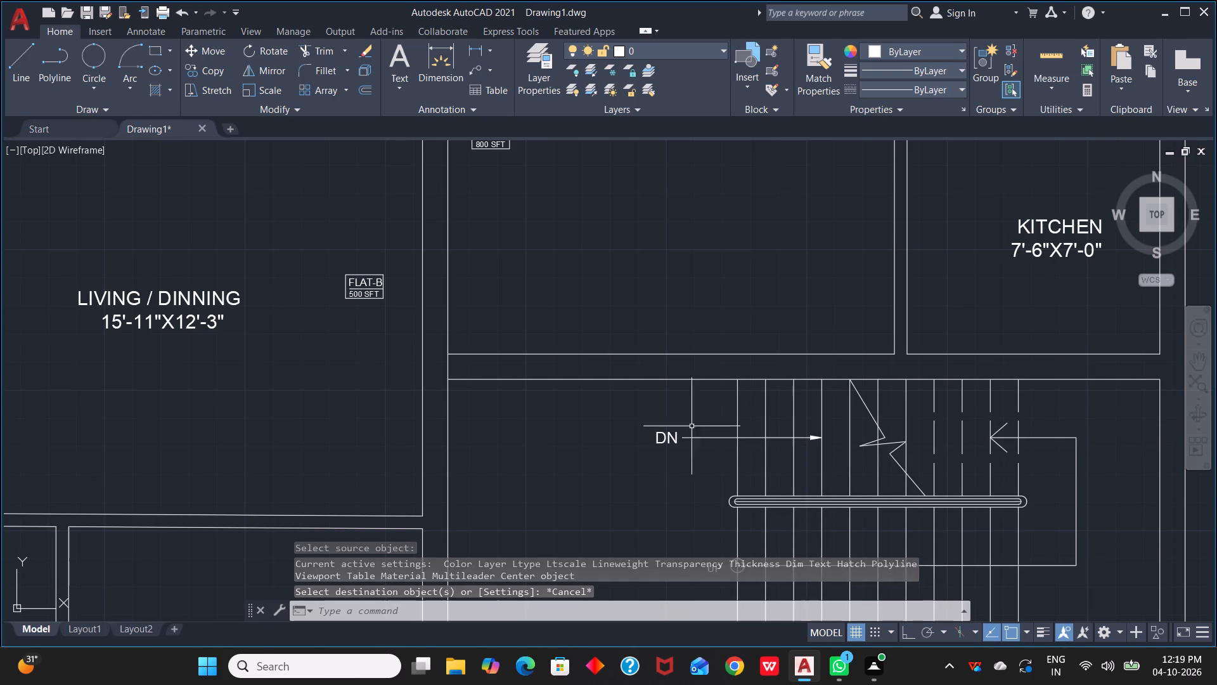
# Examine the overall floor plan, including the staircase and the rooms south of it.
pyautogui.scroll(-1, 876, 466)
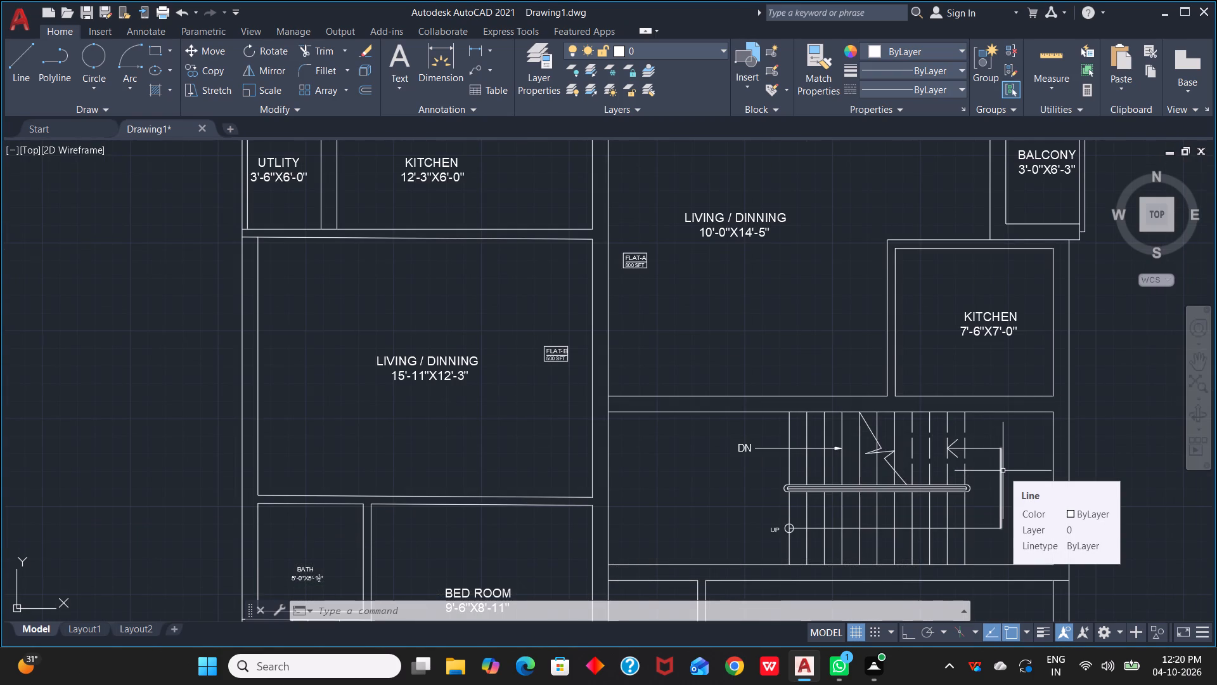
pyautogui.scroll(-2, 1086, 436)
pyautogui.moveTo(1104, 445); pyautogui.dragTo(1038, 239, button='middle')
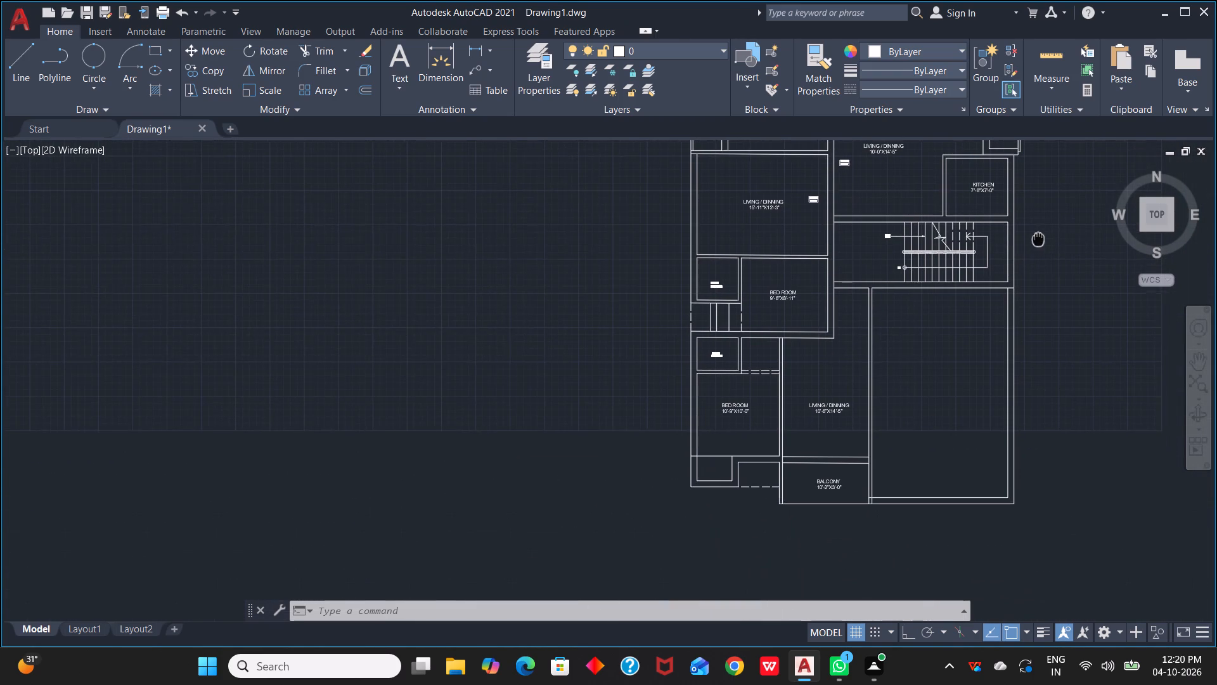
pyautogui.moveTo(1038, 239); pyautogui.dragTo(1038, 236, button='middle')
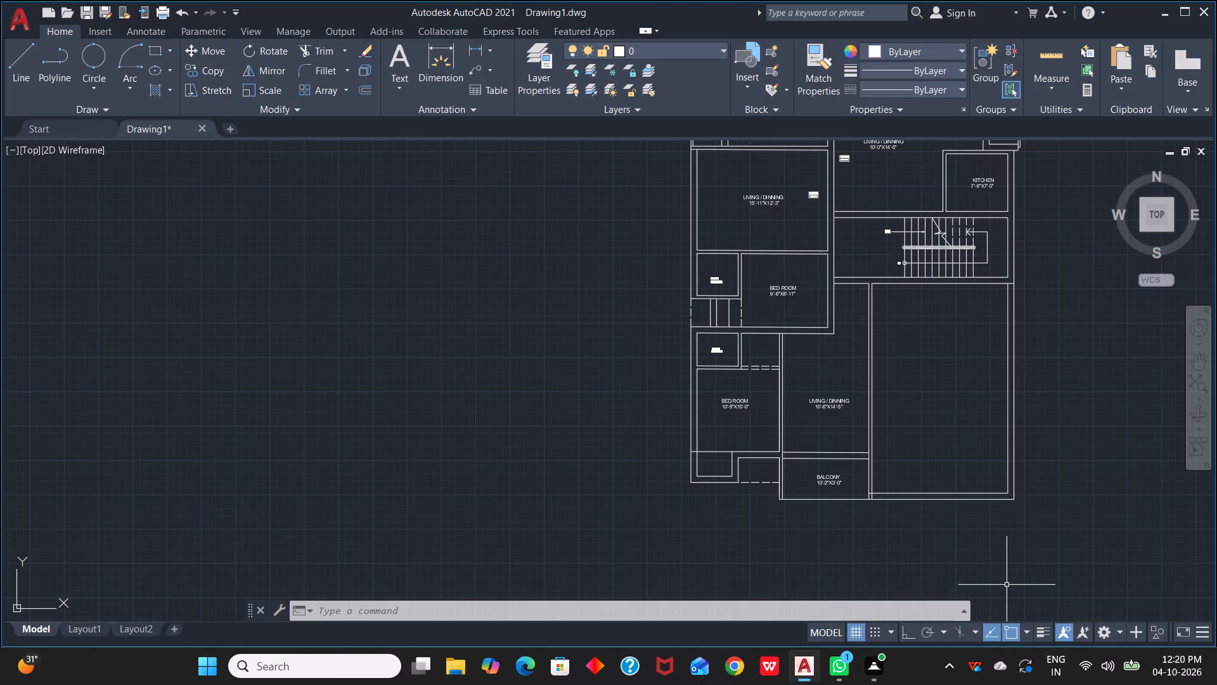
pyautogui.scroll(-1, 1067, 413)
pyautogui.moveTo(1067, 414); pyautogui.dragTo(932, 467, button='middle')
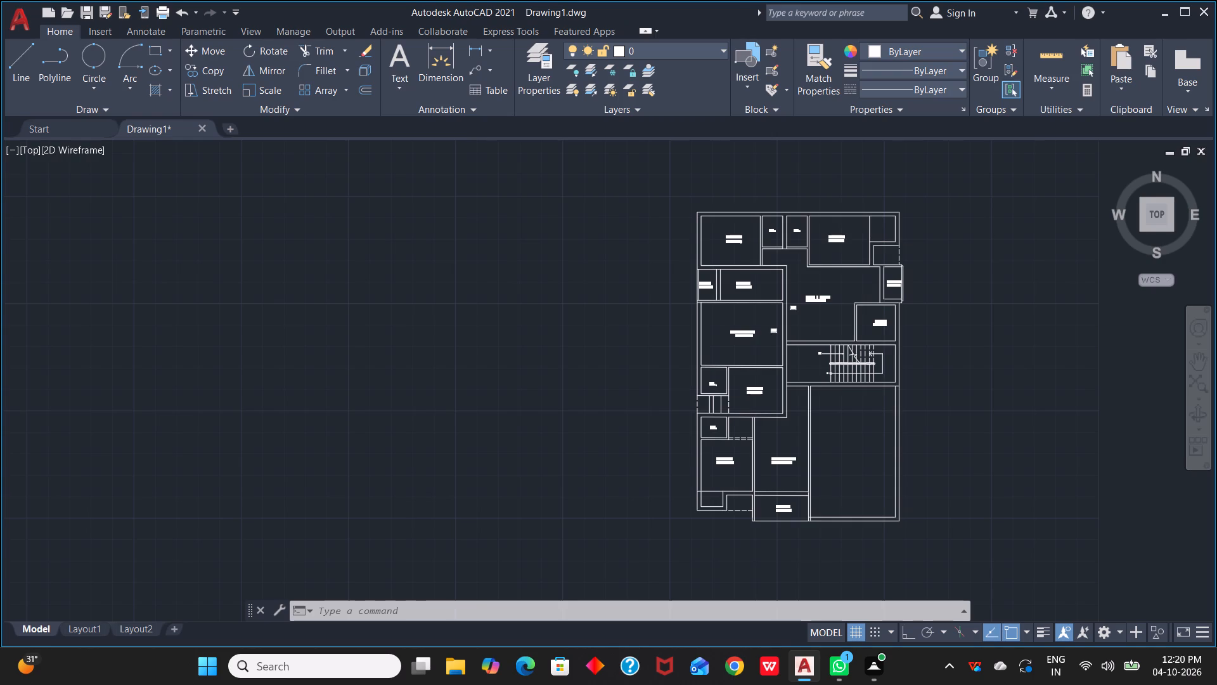
pyautogui.scroll(2, 858, 411)
pyautogui.scroll(-2, 858, 411)
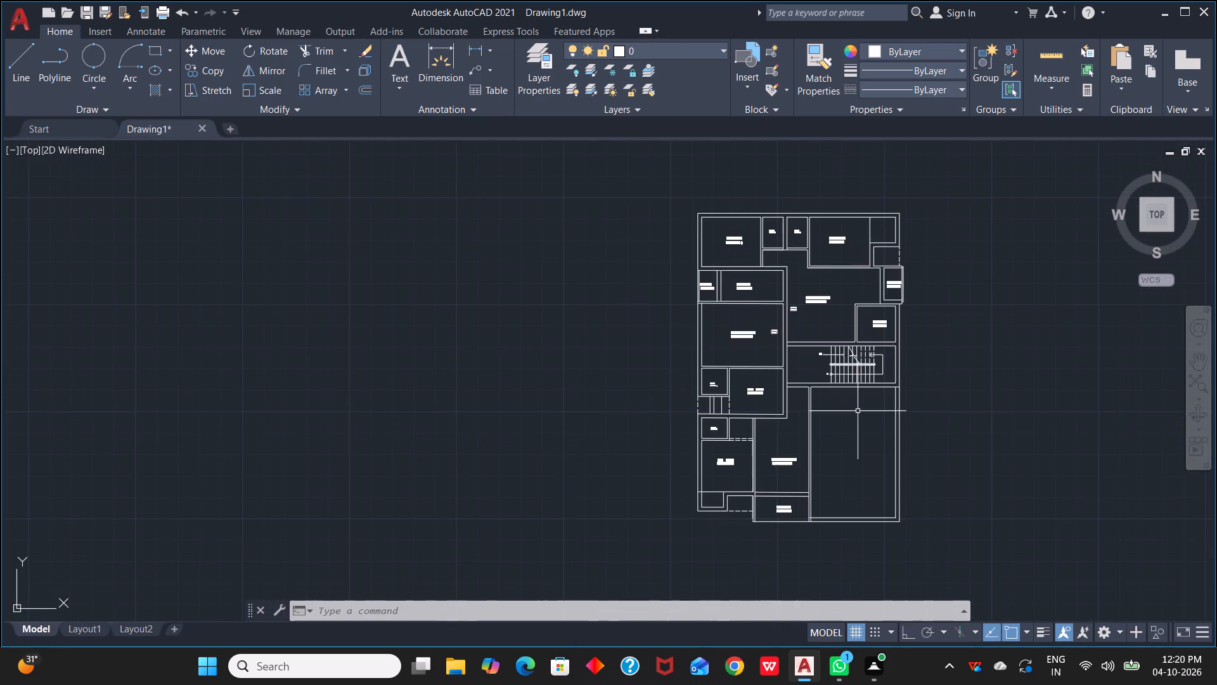
# Trim the line stub crossing the west exterior wall at the south edge of the 10'-9"X10'-0" bedroom.
pyautogui.scroll(2, 858, 411)
pyautogui.scroll(-2, 858, 411)
pyautogui.moveTo(837, 415); pyautogui.dragTo(1076, 398, button='middle')
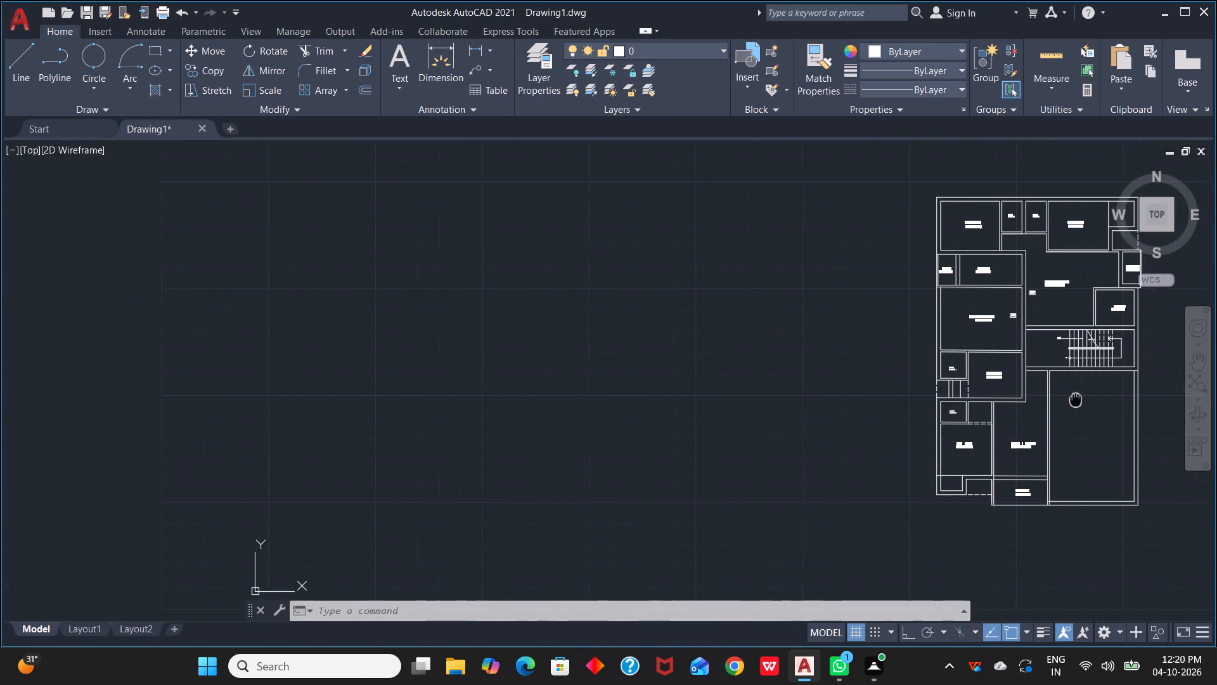
pyautogui.moveTo(1076, 398); pyautogui.dragTo(1069, 419, button='middle')
pyautogui.scroll(1, 1017, 462)
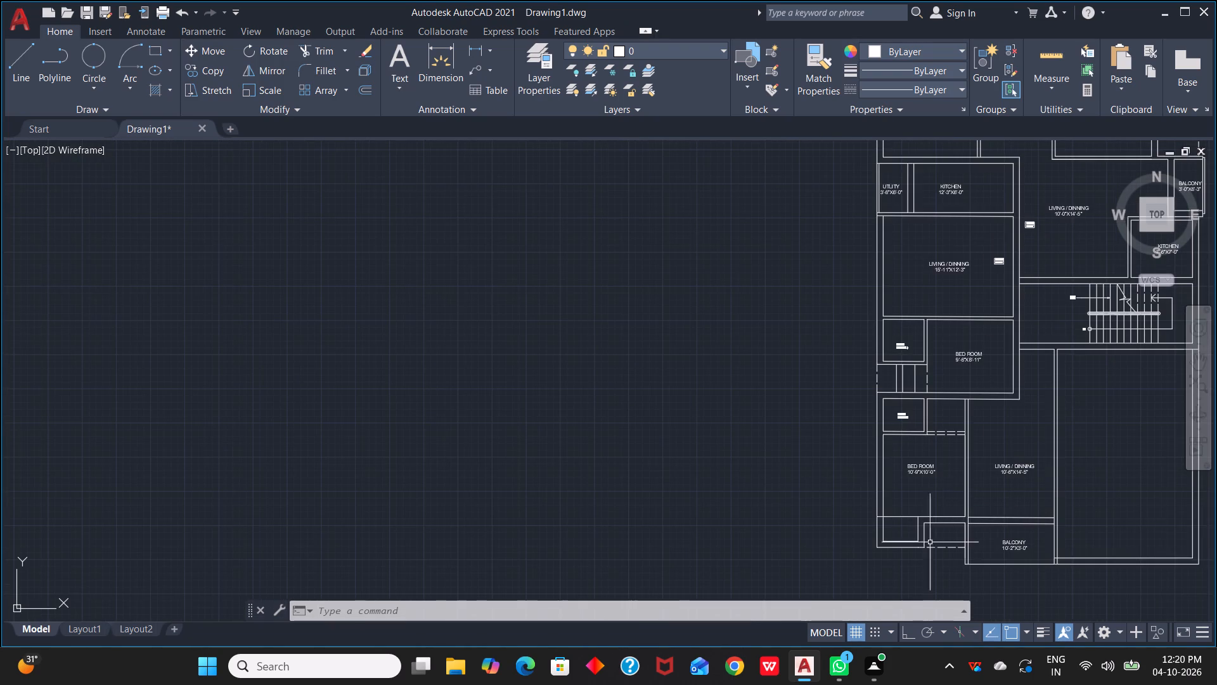
pyautogui.scroll(4, 899, 521)
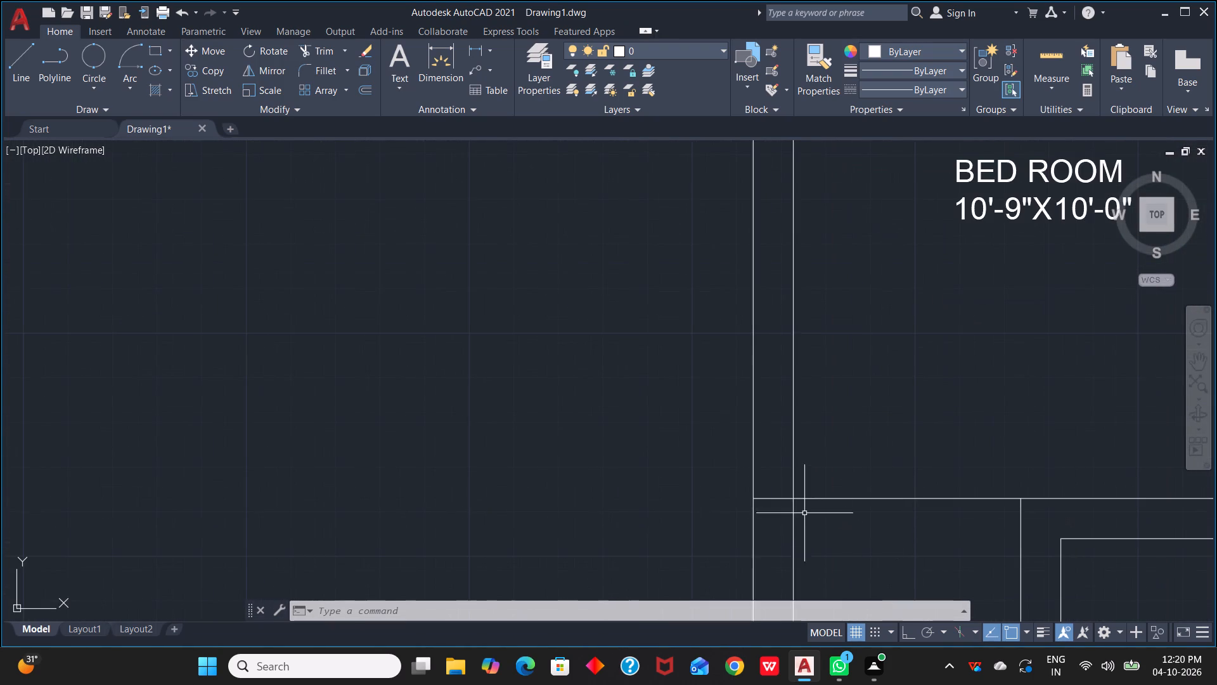
pyautogui.write('TR')
pyautogui.press('space')
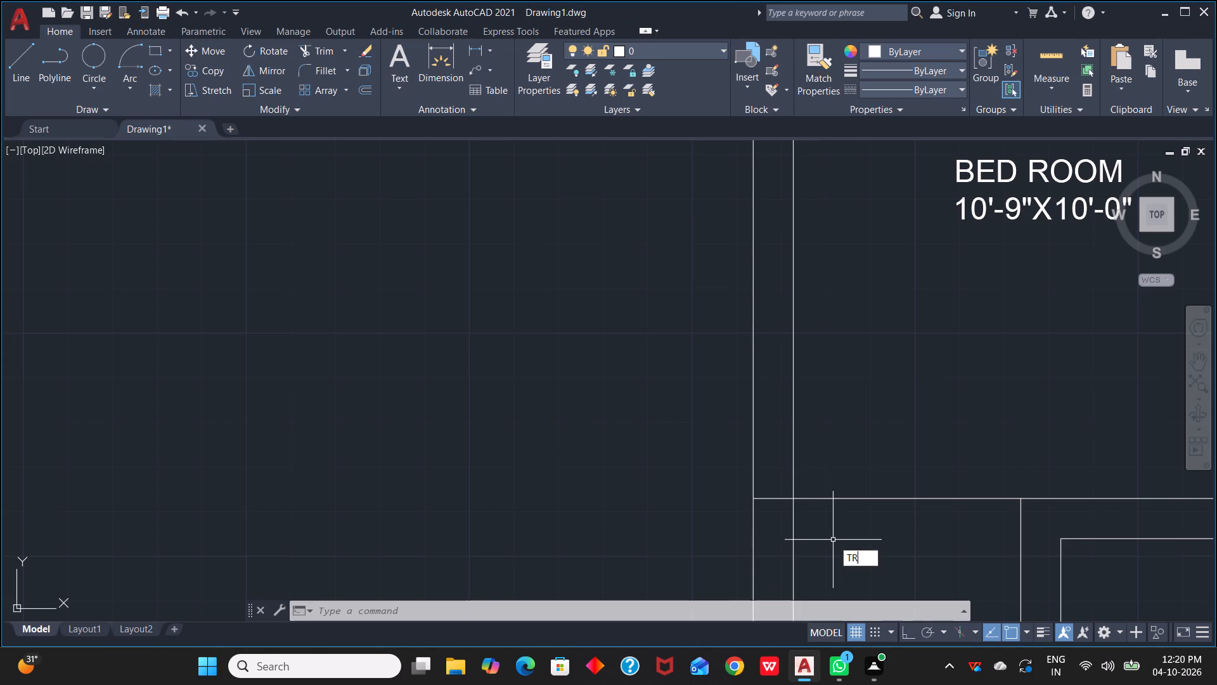
pyautogui.click(774, 498)
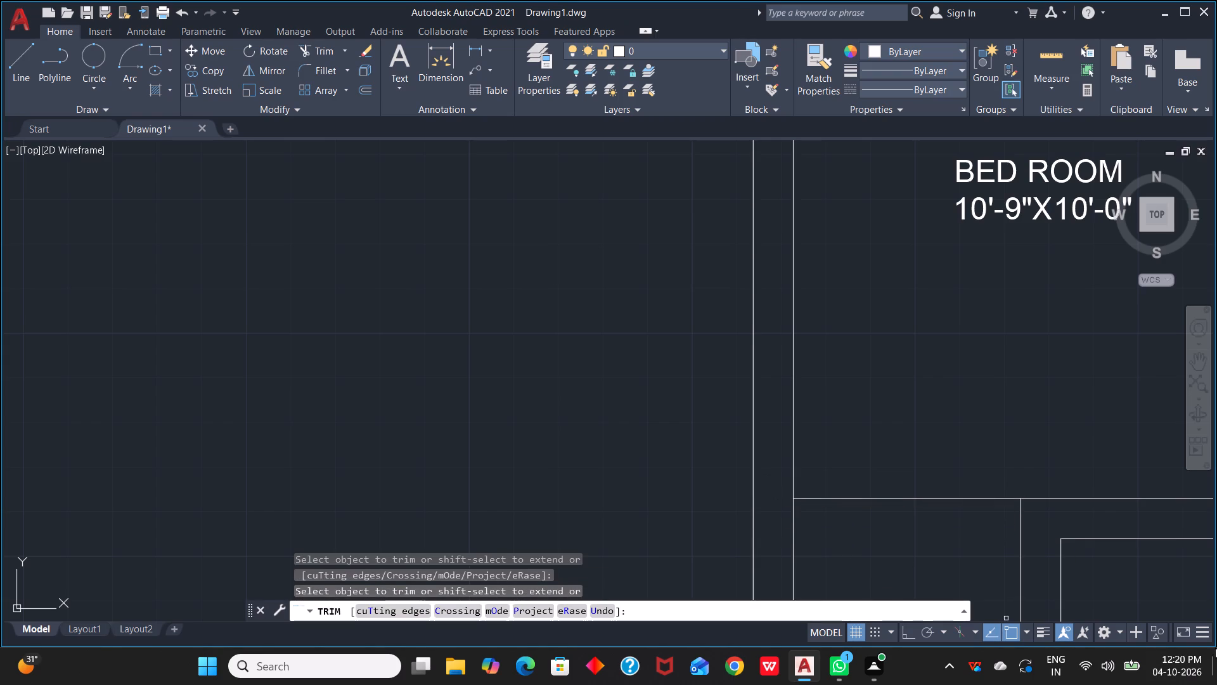
# Examine the wall junctions of Flat B's bedrooms, baths, living/dining room, kitchen and utility for leftover line stubs.
pyautogui.scroll(-3, 954, 469)
pyautogui.moveTo(996, 508); pyautogui.dragTo(866, 519, button='middle')
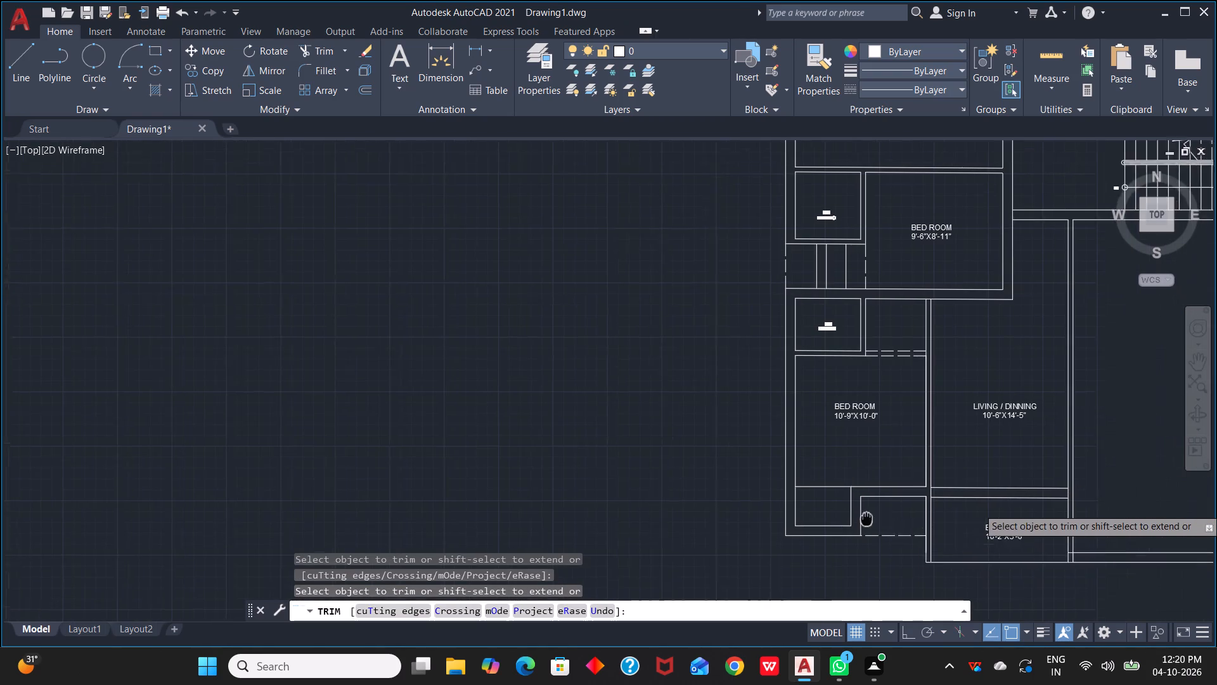
pyautogui.moveTo(866, 519); pyautogui.dragTo(735, 607, button='middle')
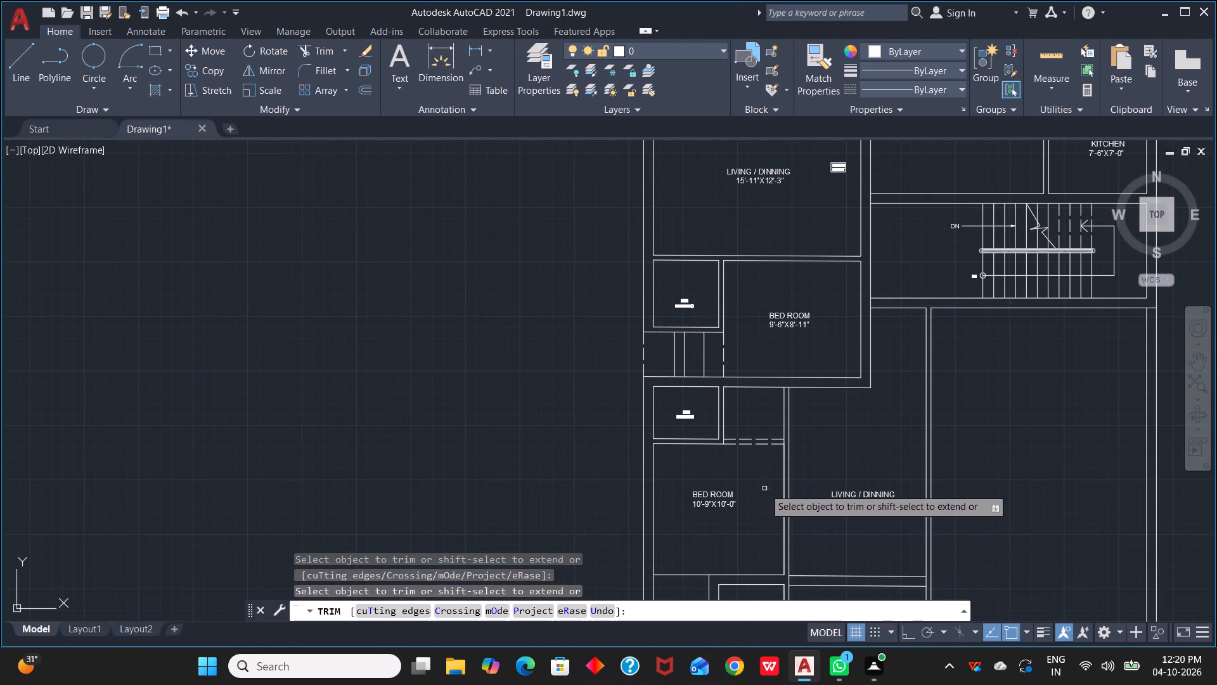
pyautogui.scroll(3, 805, 482)
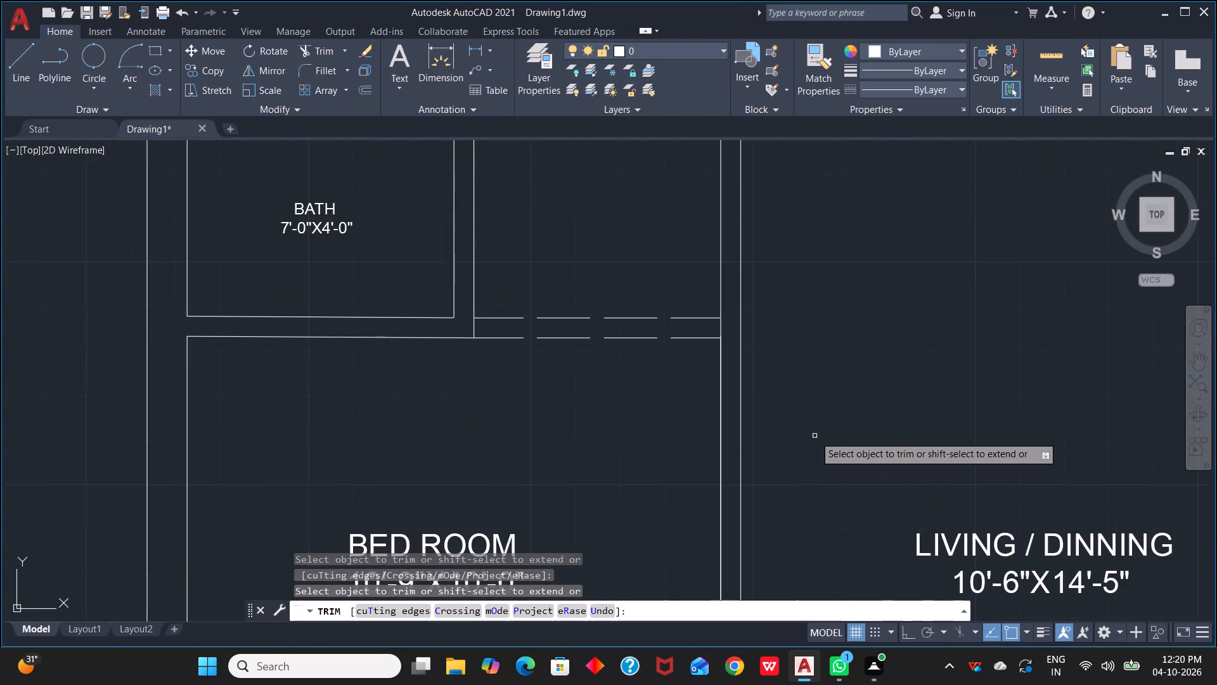
pyautogui.scroll(-4, 871, 403)
pyautogui.scroll(1, 874, 406)
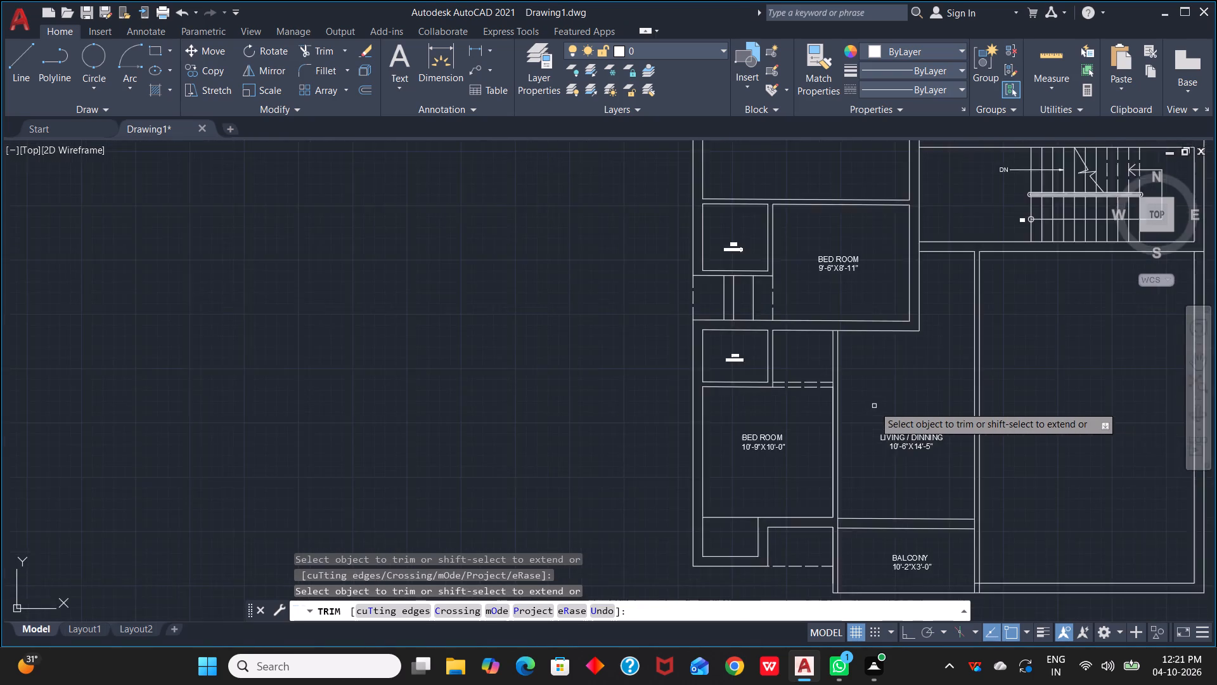
pyautogui.scroll(1, 874, 406)
pyautogui.moveTo(872, 413); pyautogui.dragTo(939, 684, button='middle')
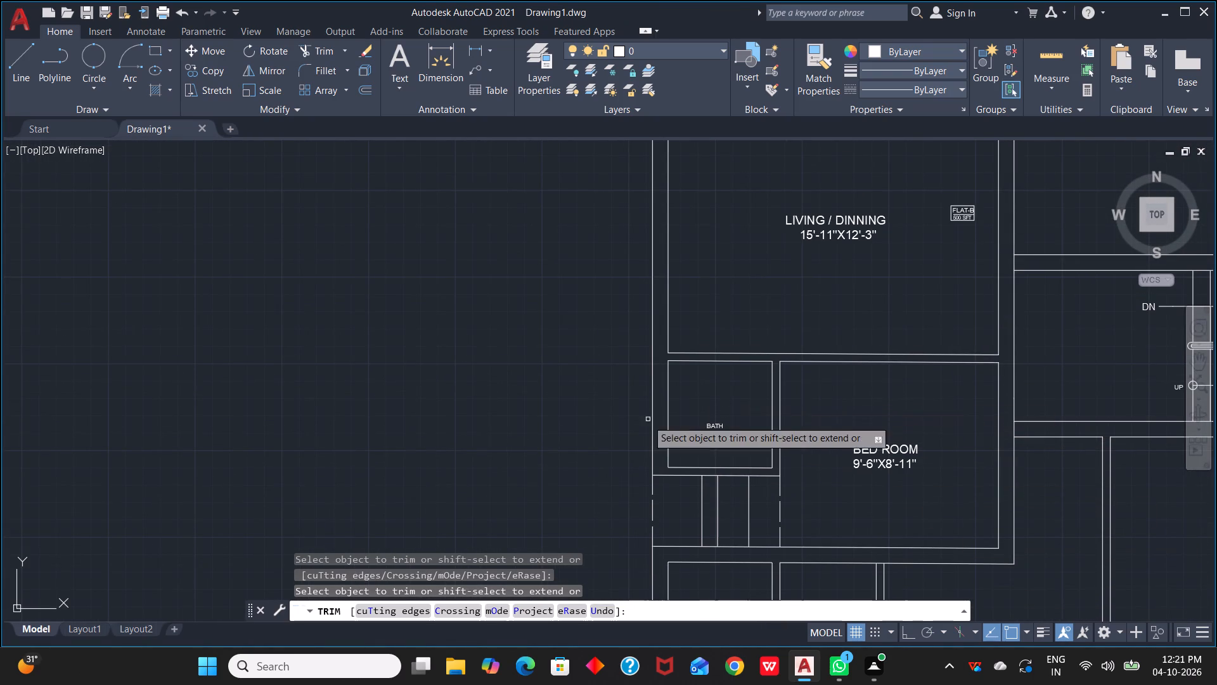
pyautogui.moveTo(969, 316); pyautogui.dragTo(967, 437, button='middle')
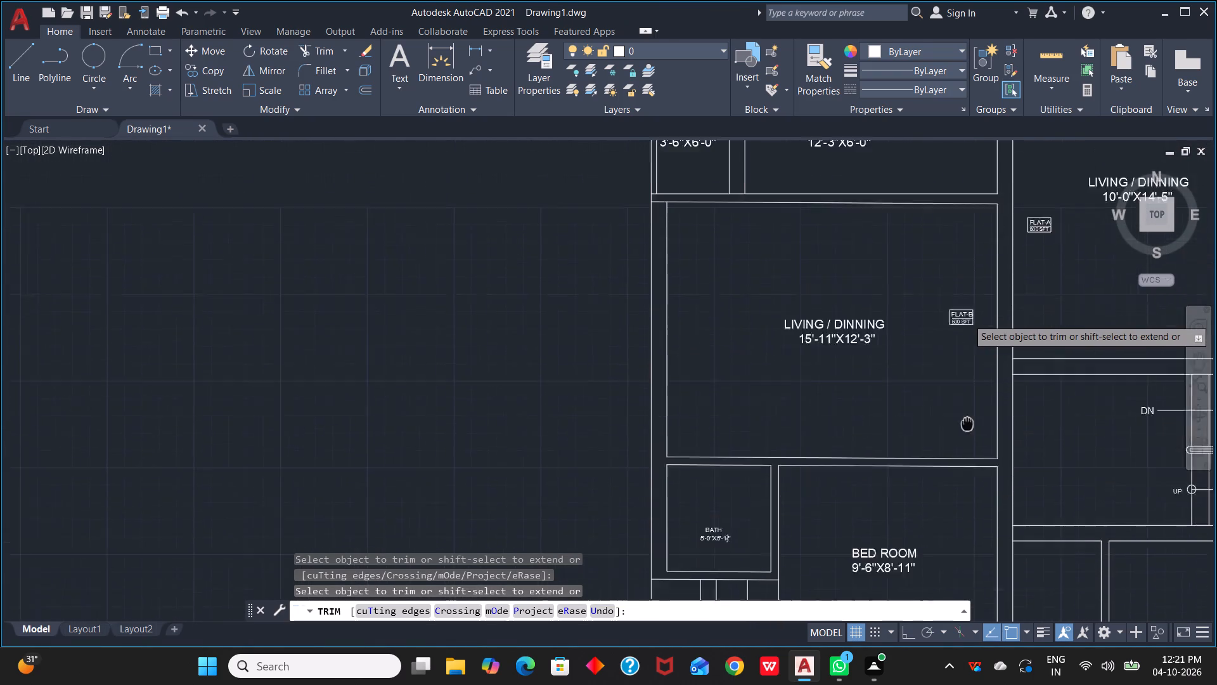
pyautogui.moveTo(967, 437); pyautogui.dragTo(972, 558, button='middle')
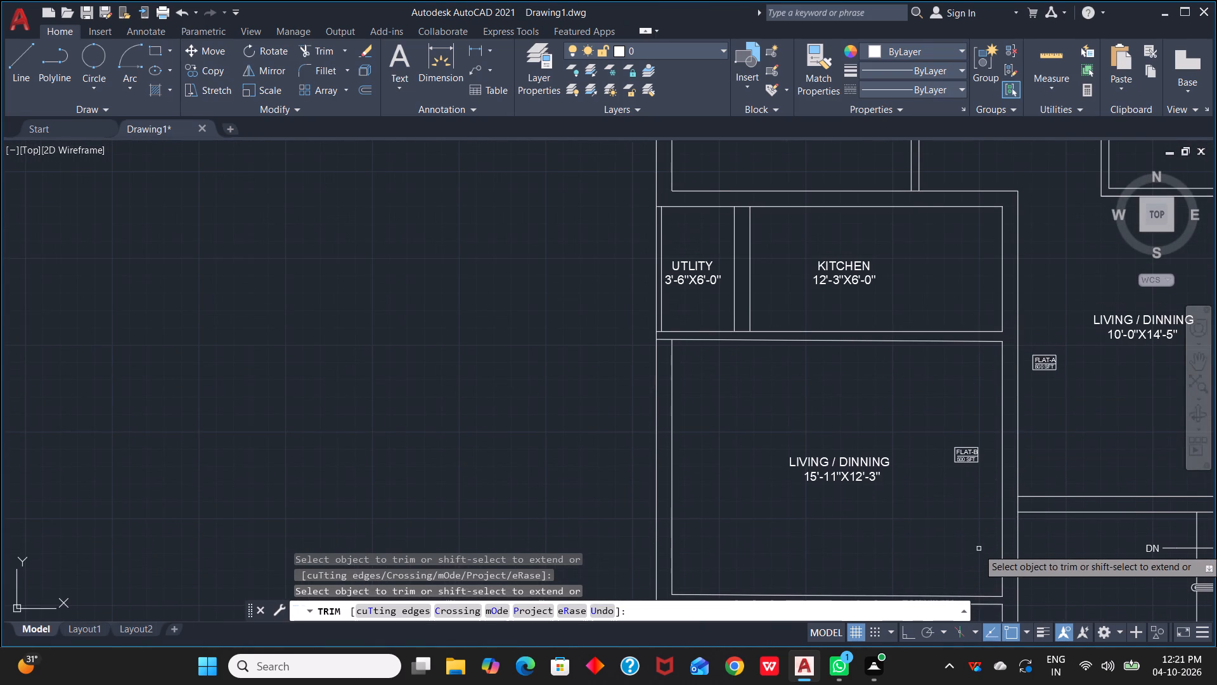
pyautogui.scroll(-1, 979, 549)
pyautogui.scroll(1, 1020, 476)
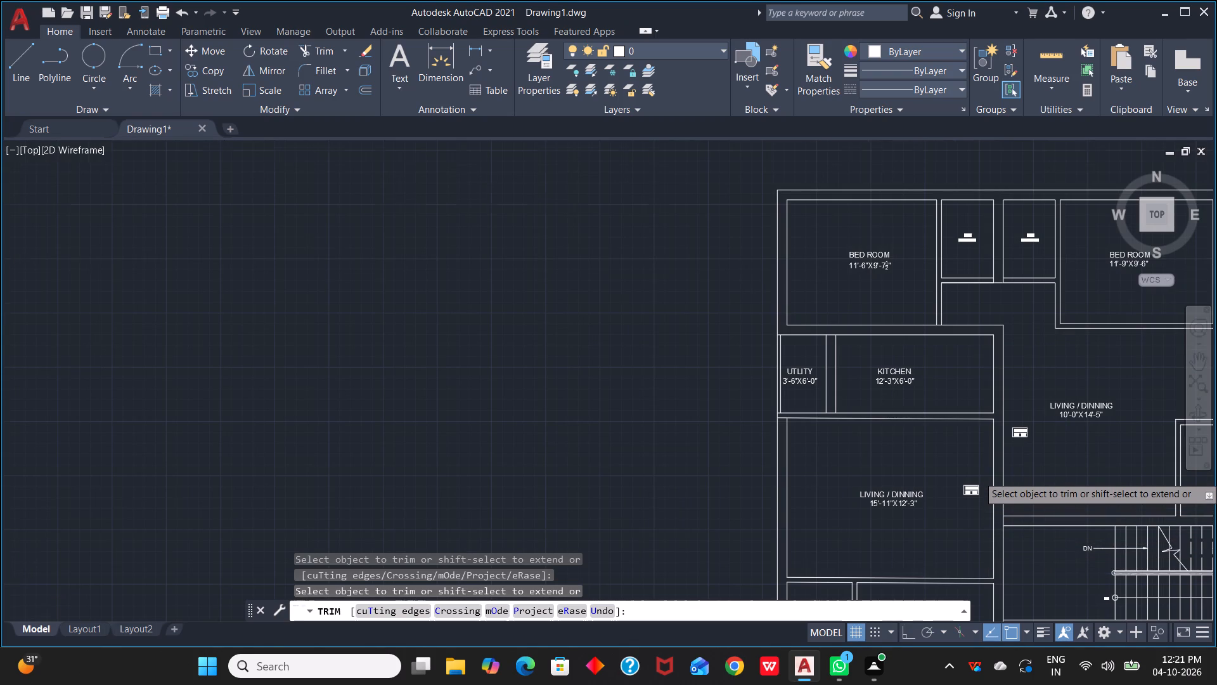
pyautogui.scroll(1, 1020, 476)
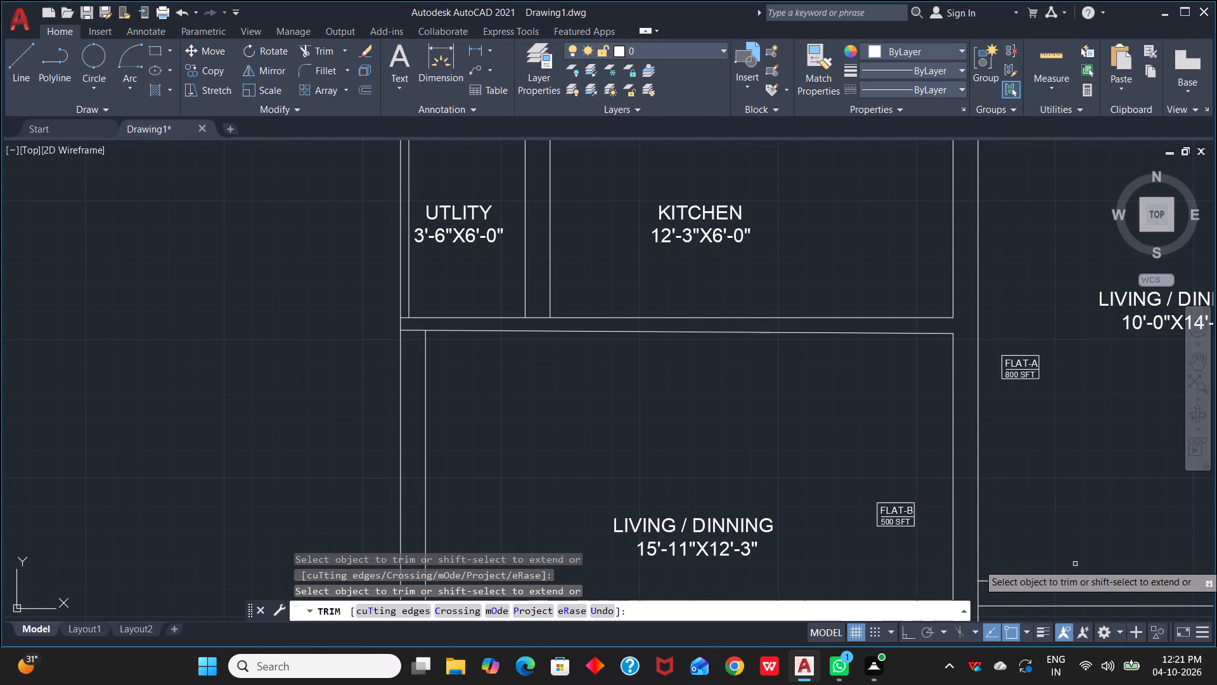
pyautogui.scroll(-4, 1097, 492)
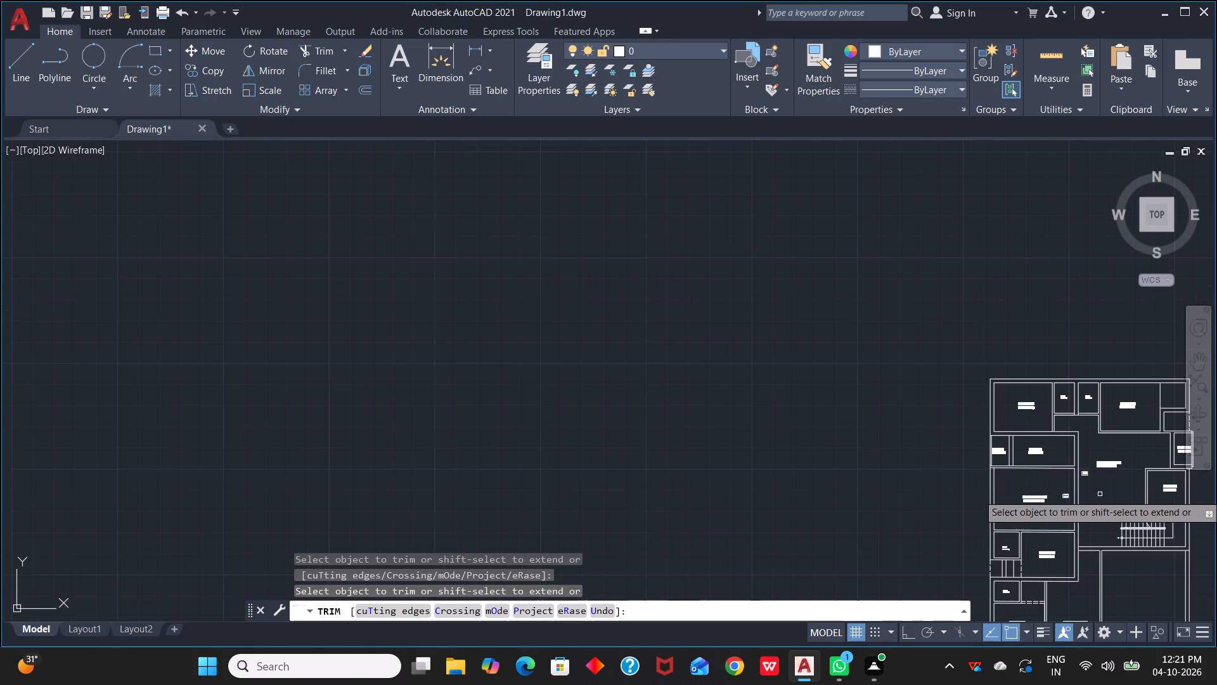
pyautogui.moveTo(969, 464); pyautogui.dragTo(630, 292, button='middle')
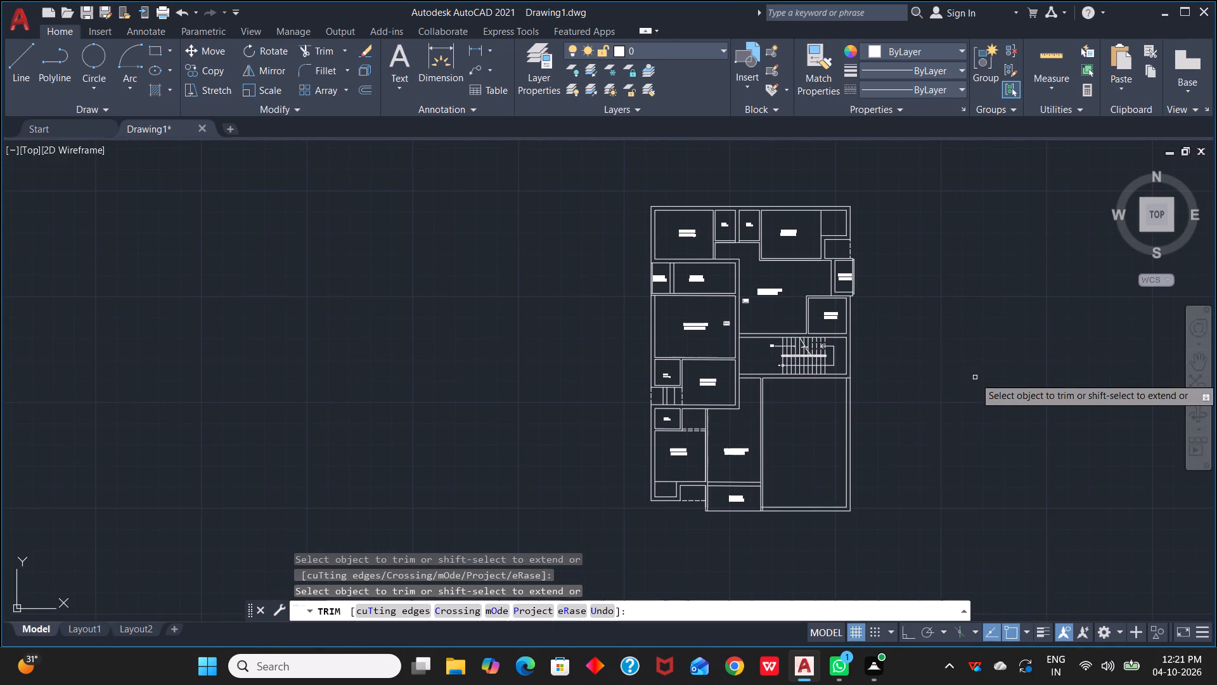
# Trim the line stub crossing the east exterior wall at the northeast corner of the empty room south of the staircase.
pyautogui.scroll(1, 974, 377)
pyautogui.moveTo(920, 389); pyautogui.dragTo(1107, 383, button='middle')
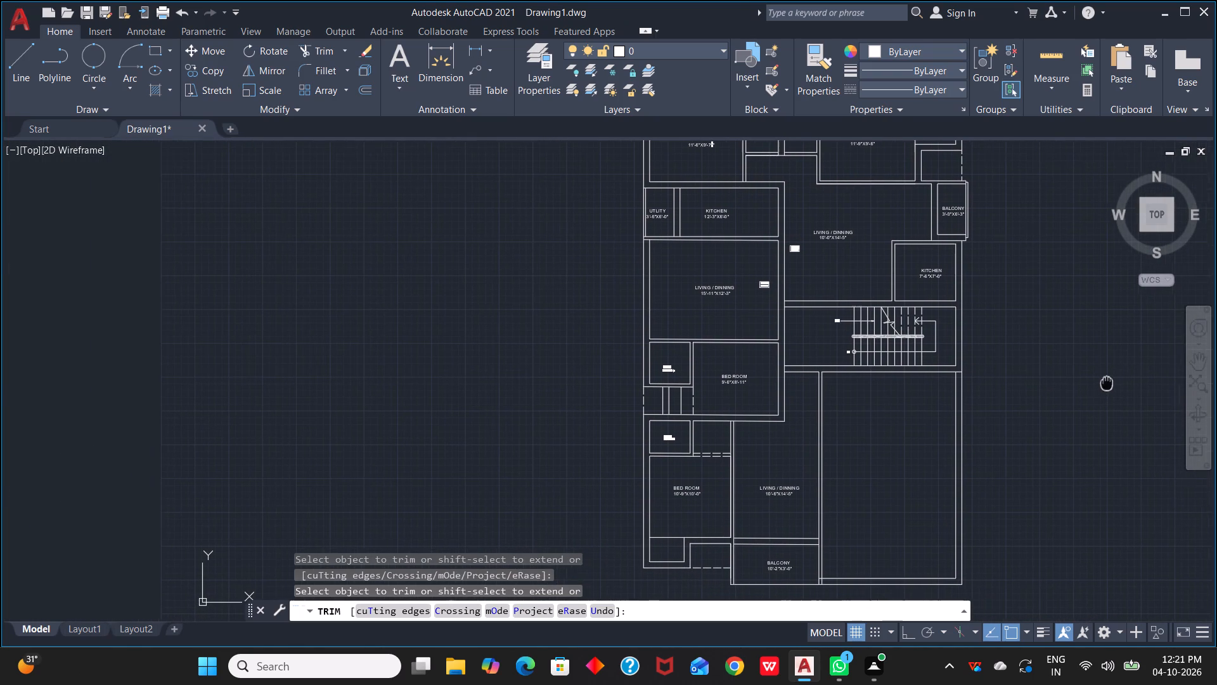
pyautogui.moveTo(1107, 383); pyautogui.dragTo(1107, 383, button='middle')
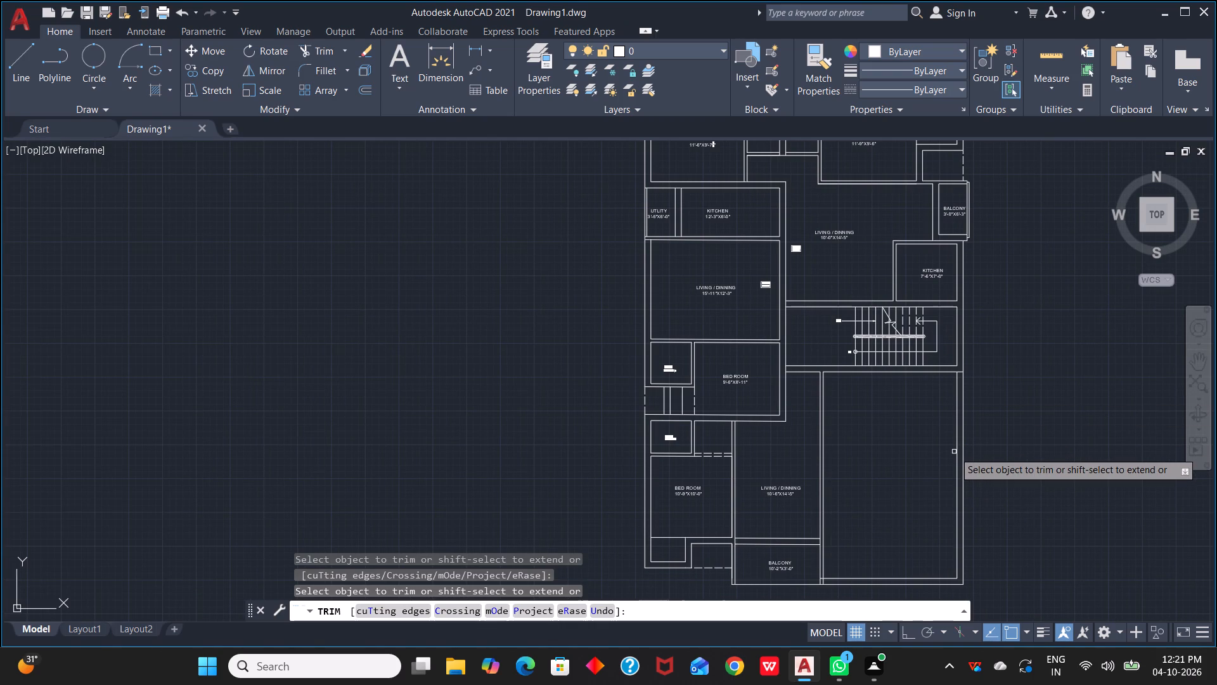
pyautogui.scroll(2, 967, 394)
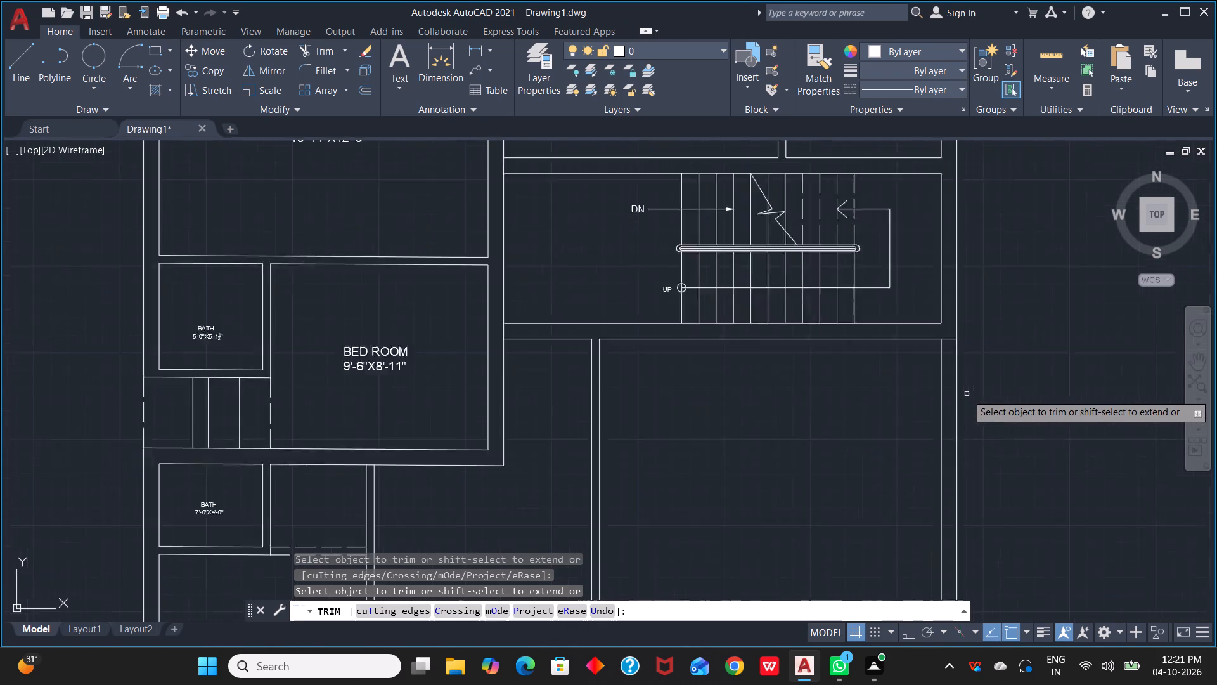
pyautogui.scroll(2, 967, 394)
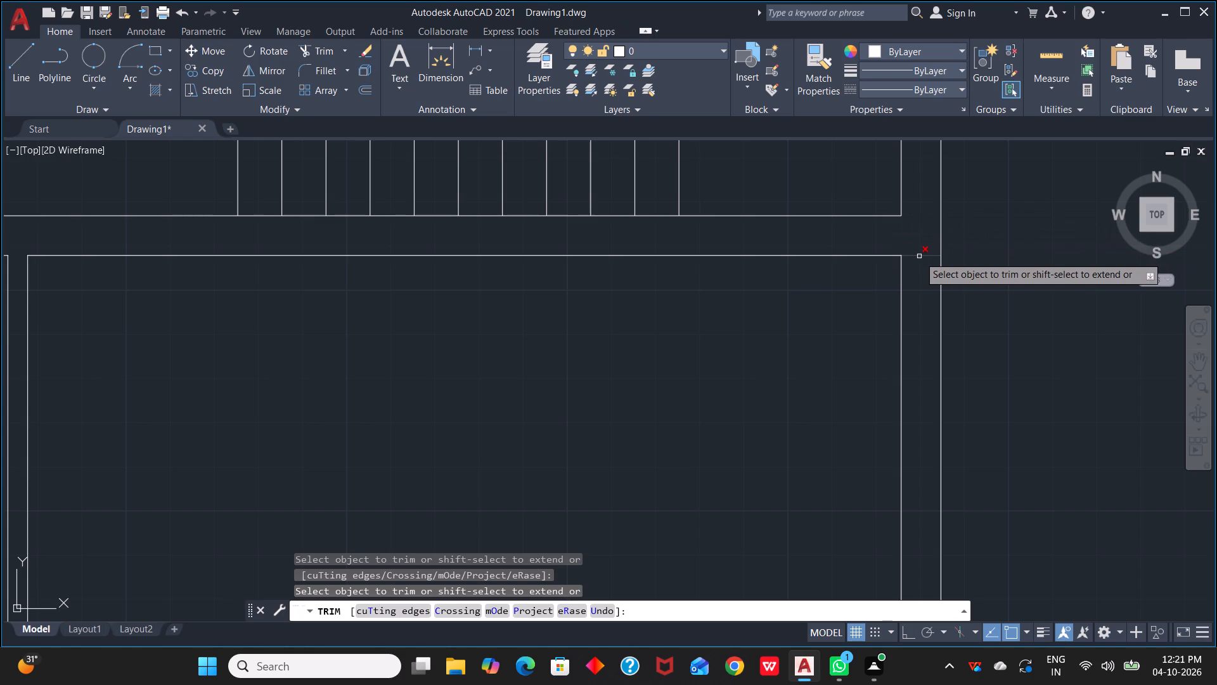
pyautogui.click(919, 256)
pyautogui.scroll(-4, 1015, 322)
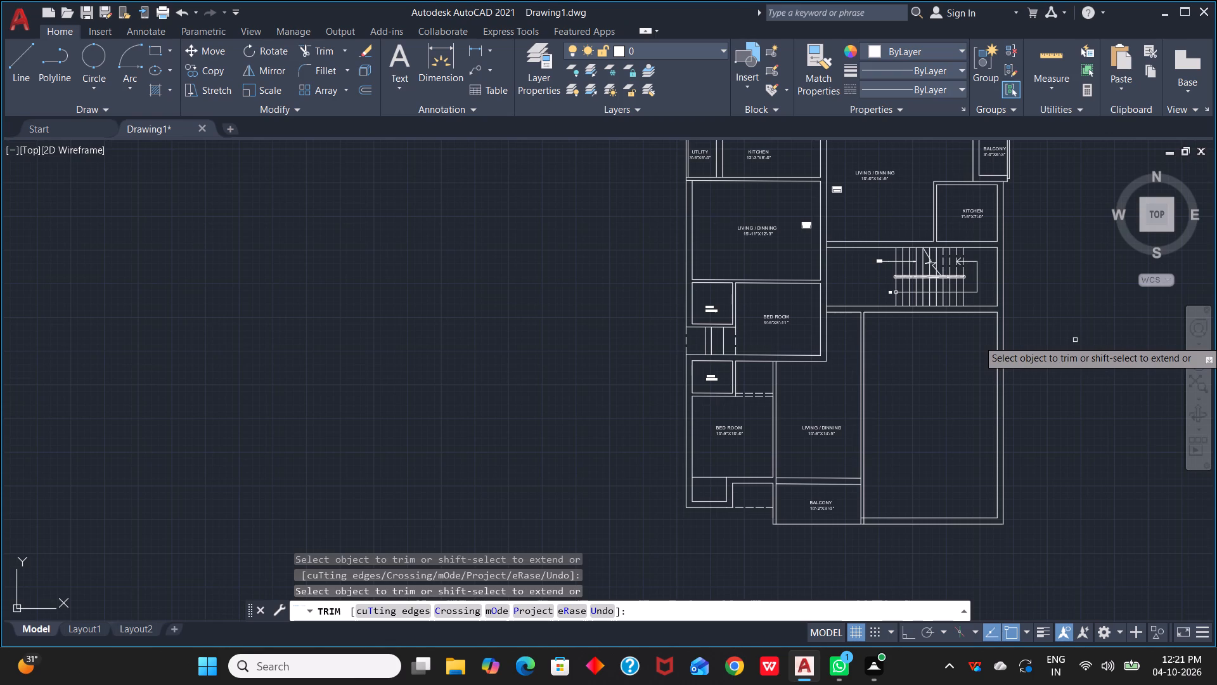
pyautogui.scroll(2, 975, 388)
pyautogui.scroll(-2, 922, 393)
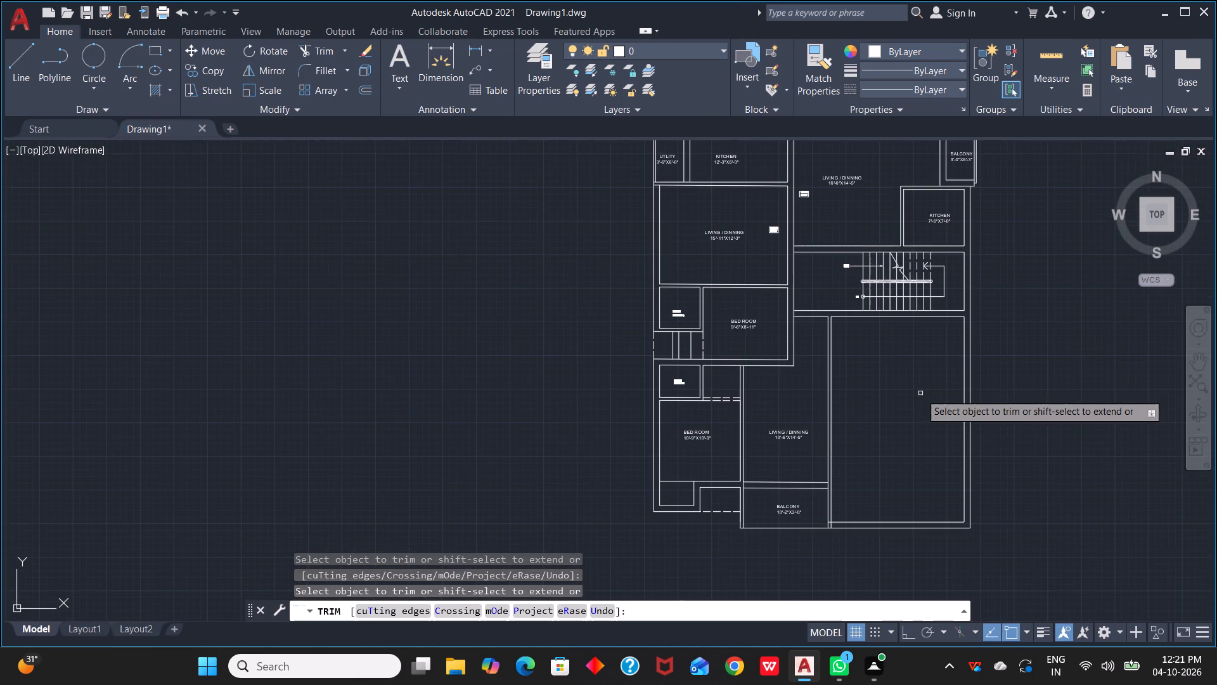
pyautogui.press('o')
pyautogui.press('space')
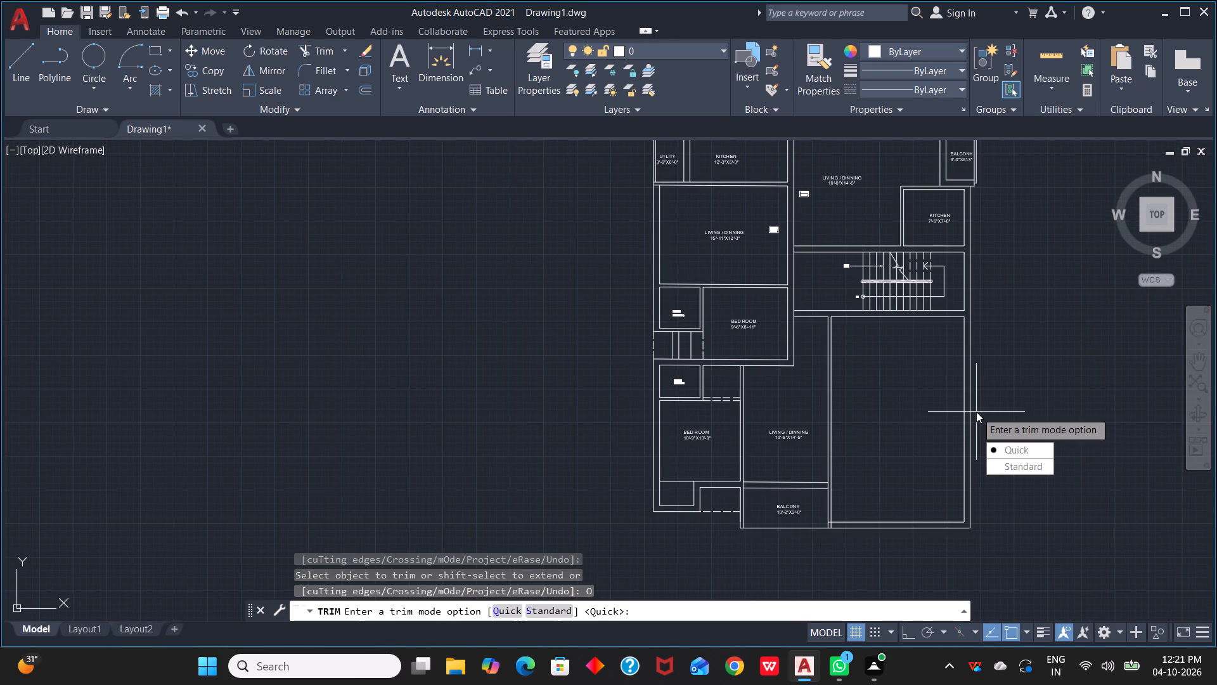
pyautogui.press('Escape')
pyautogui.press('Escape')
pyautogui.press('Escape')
# Offset the north inner wall line of the empty room south of the staircase 10'9" southward.
pyautogui.write('O')
pyautogui.press('space')
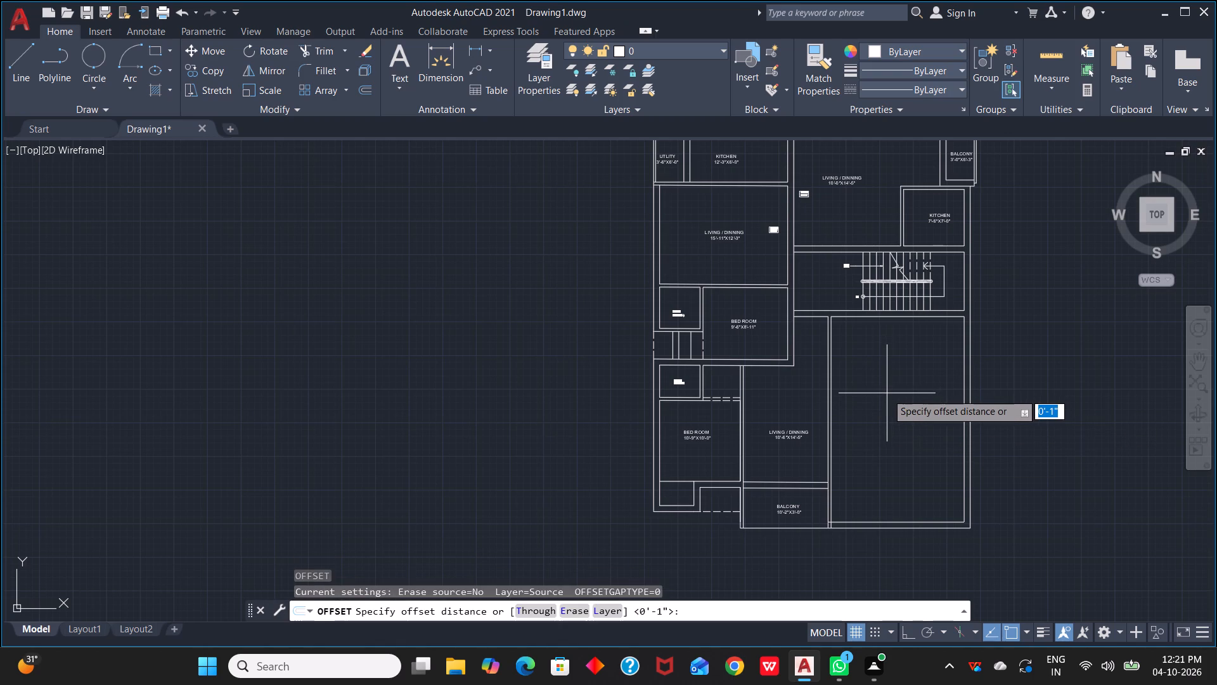
pyautogui.press('1')
pyautogui.write('0.')
pyautogui.press('BackSpace')
pyautogui.write('\'9"')
pyautogui.press('Return')
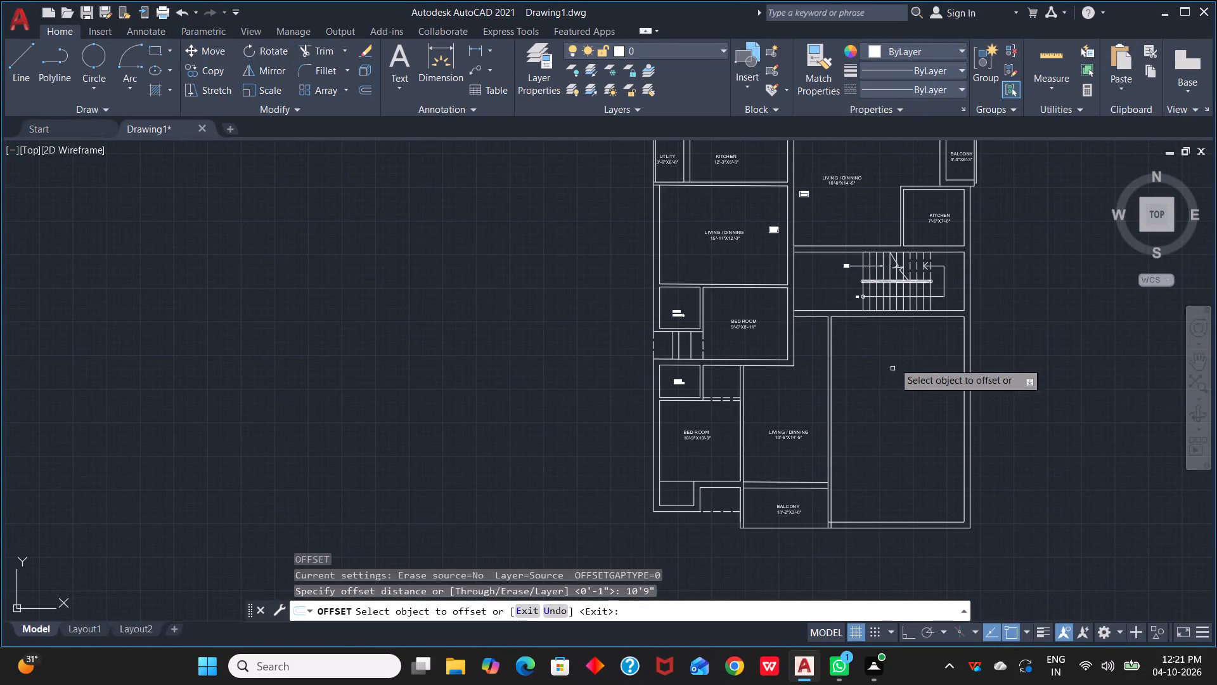
pyautogui.click(912, 316)
pyautogui.click(911, 358)
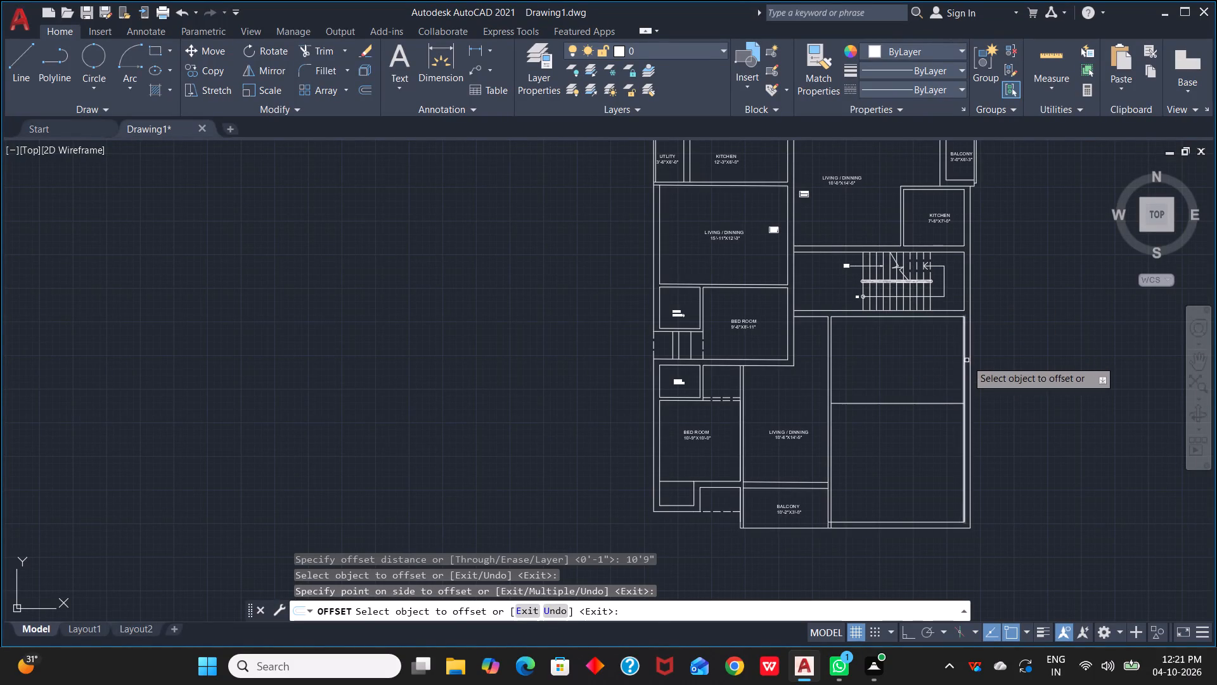
# Offset the east inner wall line of the empty room south of the staircase 12' westward.
pyautogui.click(962, 362)
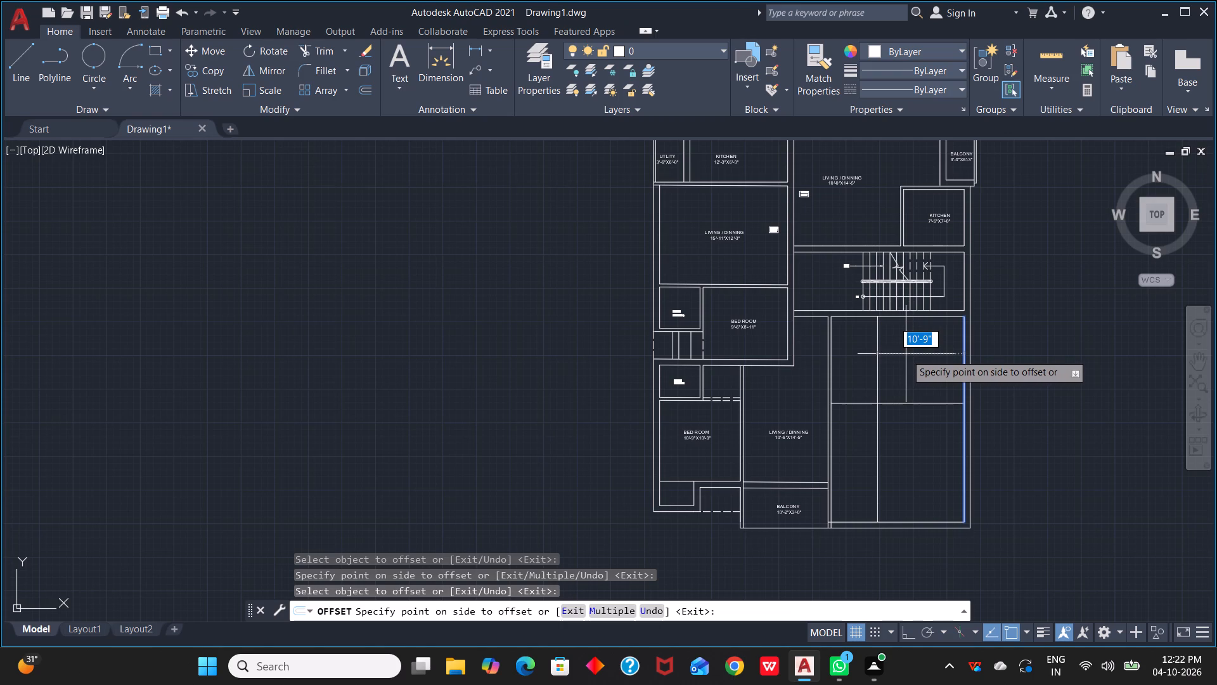
pyautogui.scroll(-1, 976, 360)
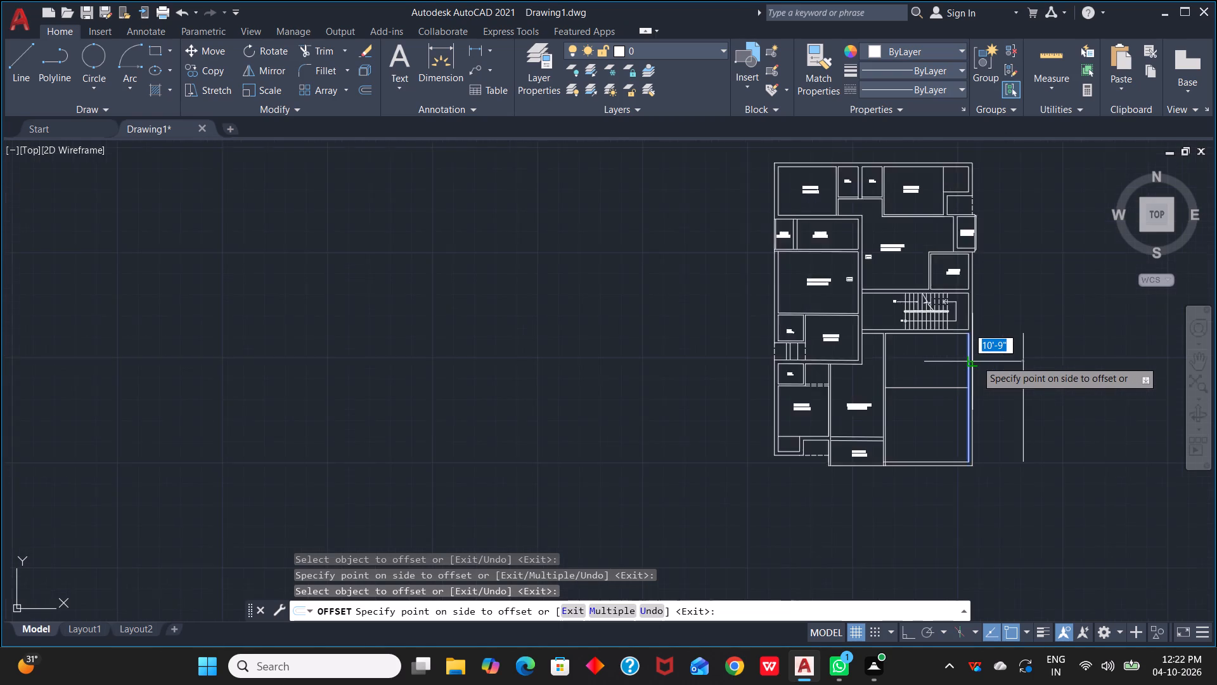
pyautogui.scroll(-1, 976, 360)
pyautogui.scroll(4, 969, 312)
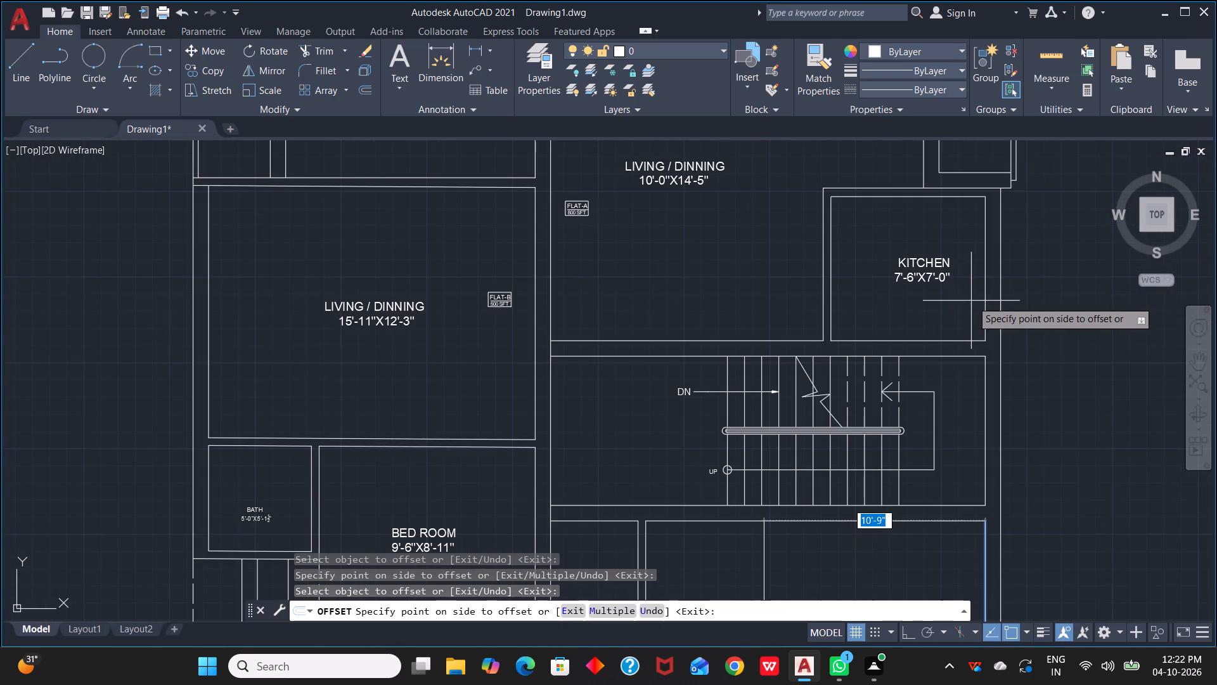
pyautogui.scroll(1, 976, 528)
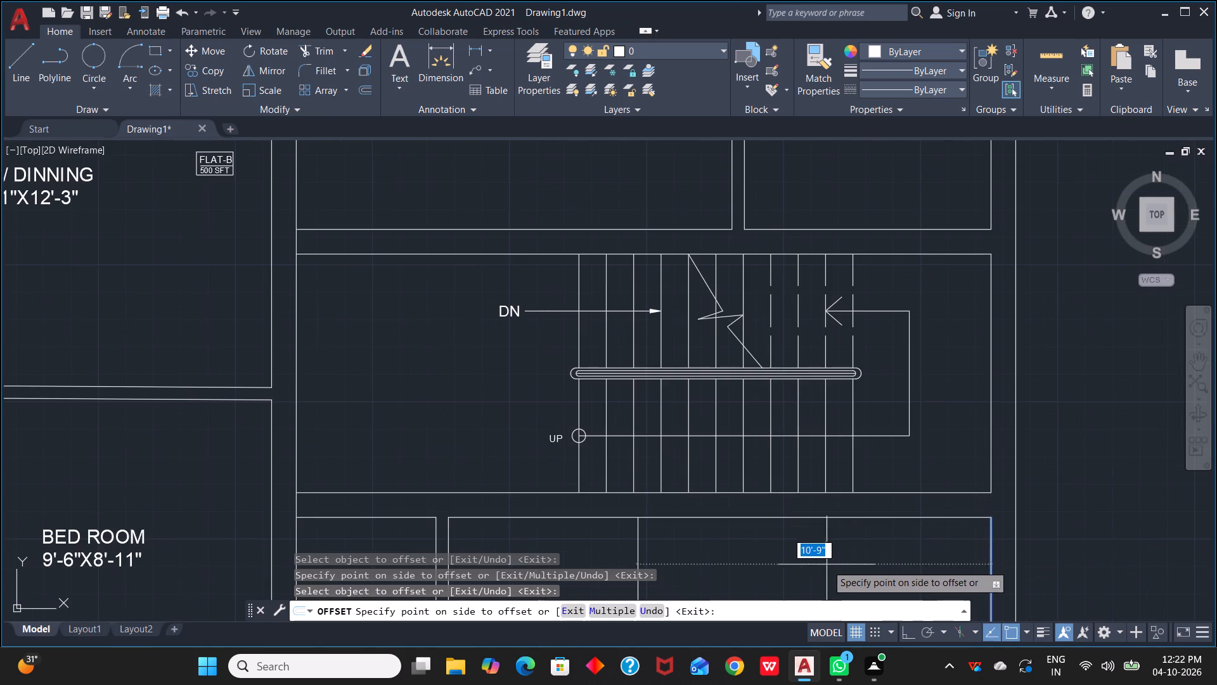
pyautogui.scroll(-1, 811, 567)
pyautogui.moveTo(810, 567); pyautogui.dragTo(1060, 319, button='middle')
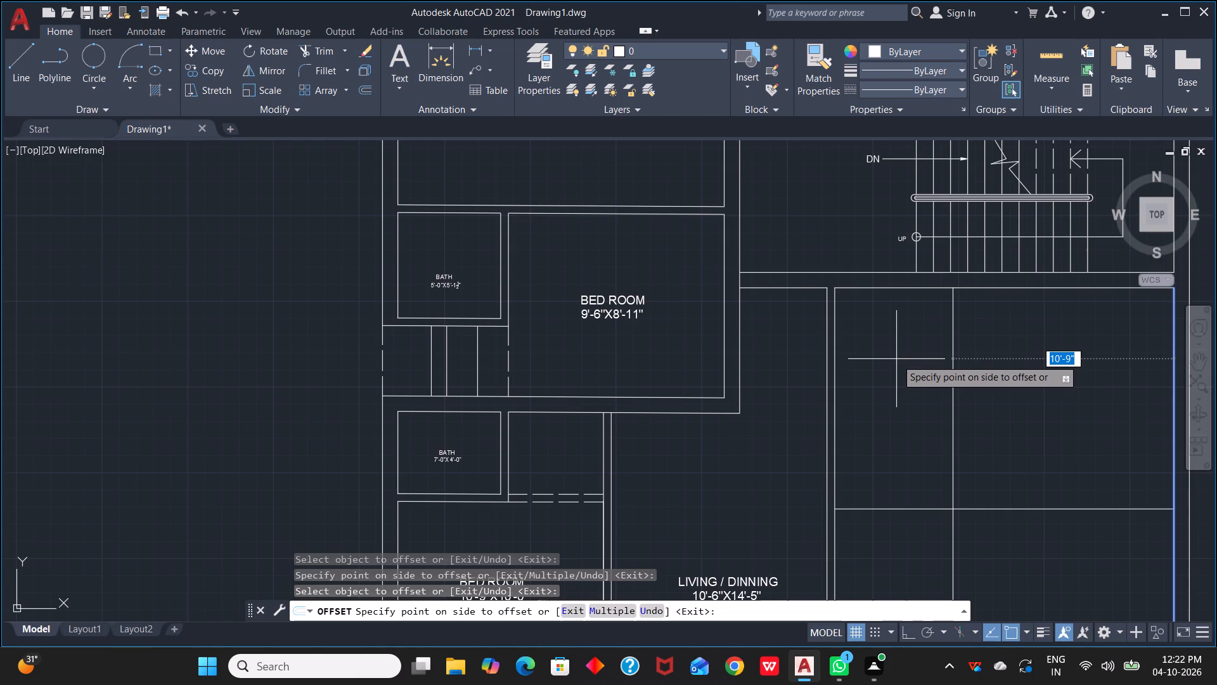
pyautogui.write('12')
pyautogui.press("'")
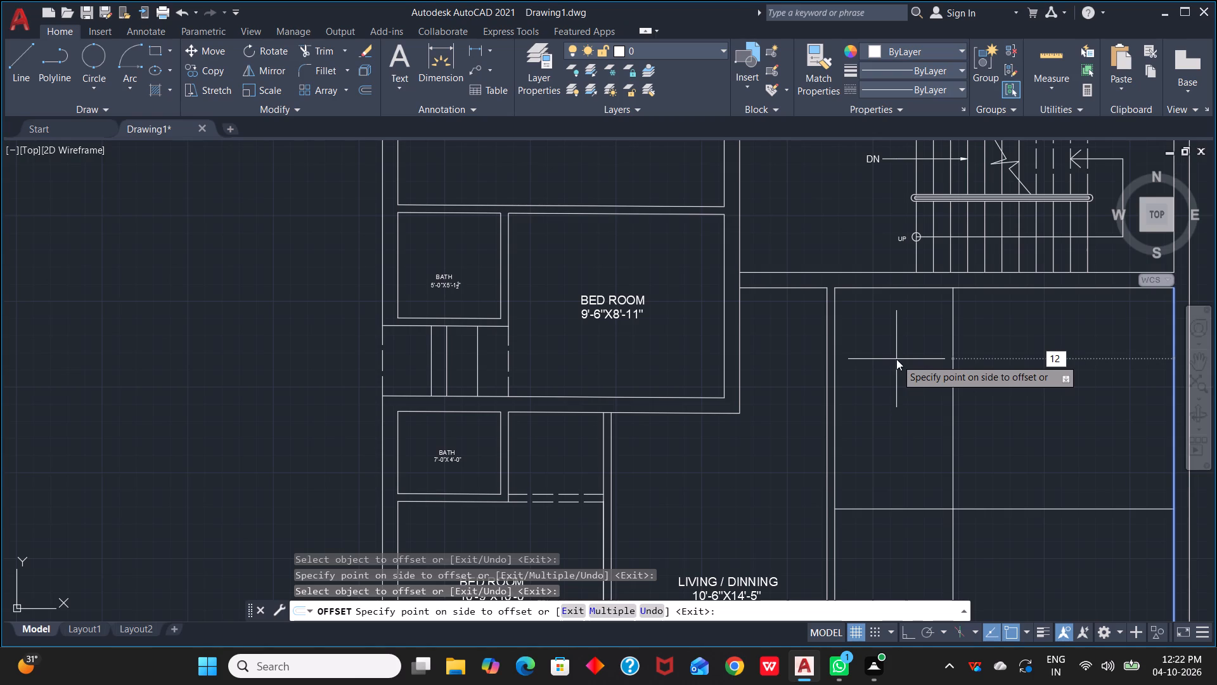
pyautogui.press('Return')
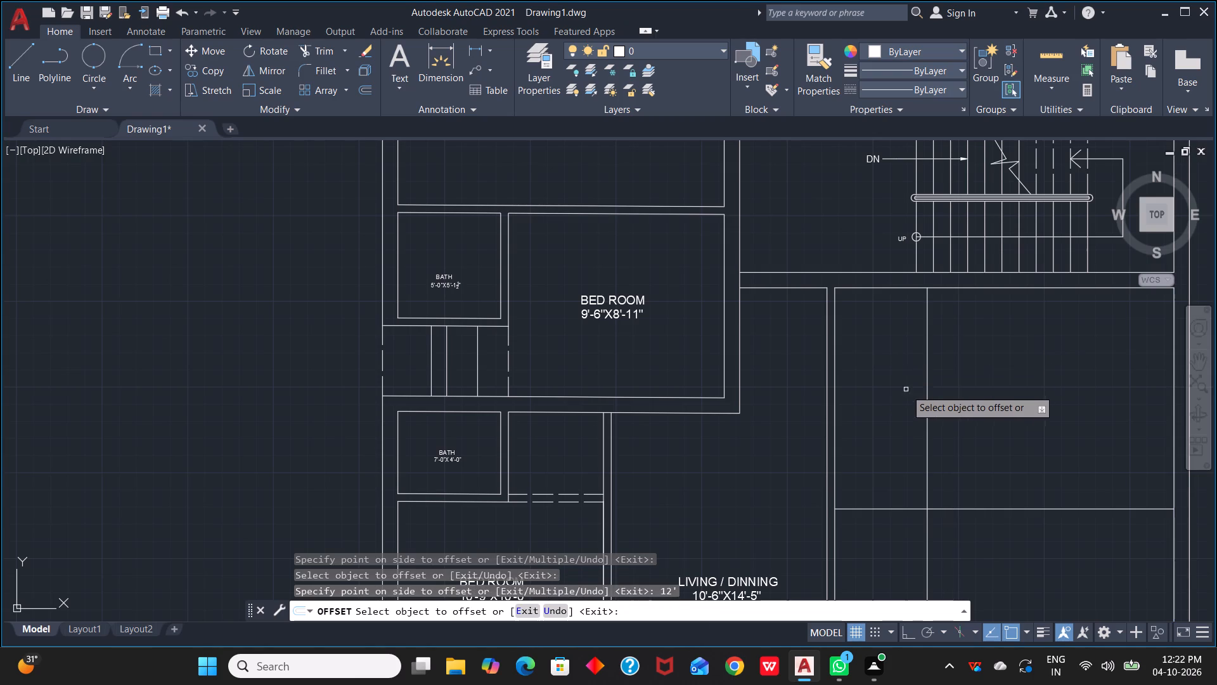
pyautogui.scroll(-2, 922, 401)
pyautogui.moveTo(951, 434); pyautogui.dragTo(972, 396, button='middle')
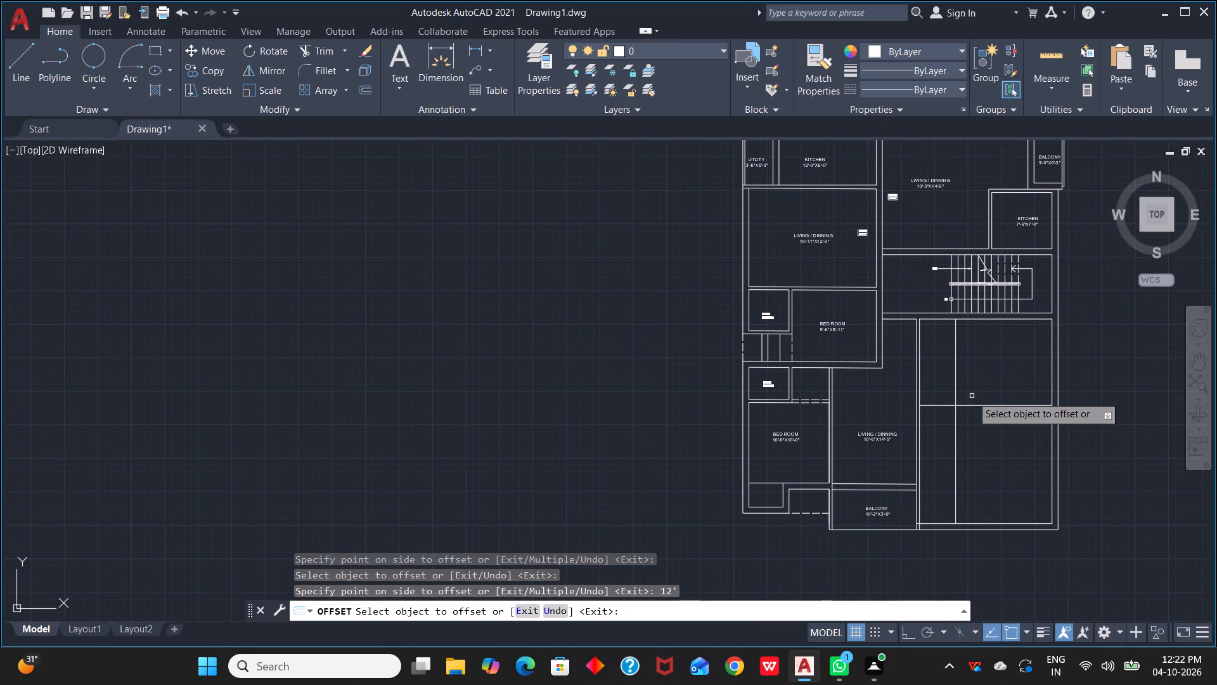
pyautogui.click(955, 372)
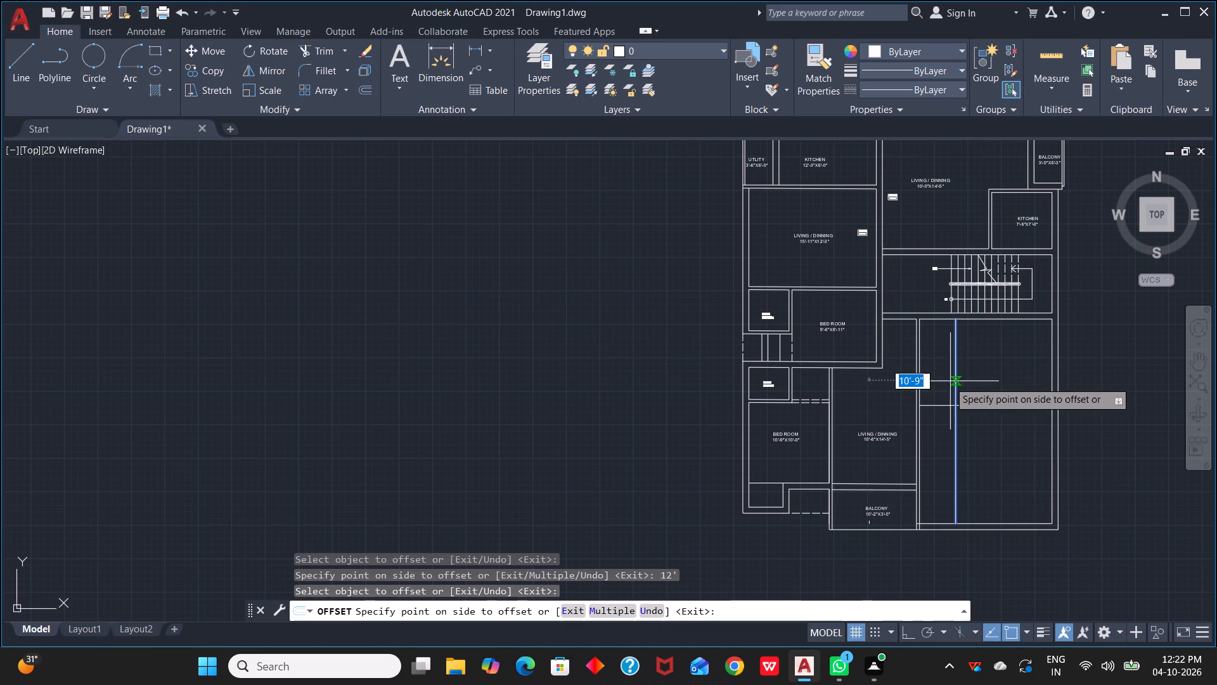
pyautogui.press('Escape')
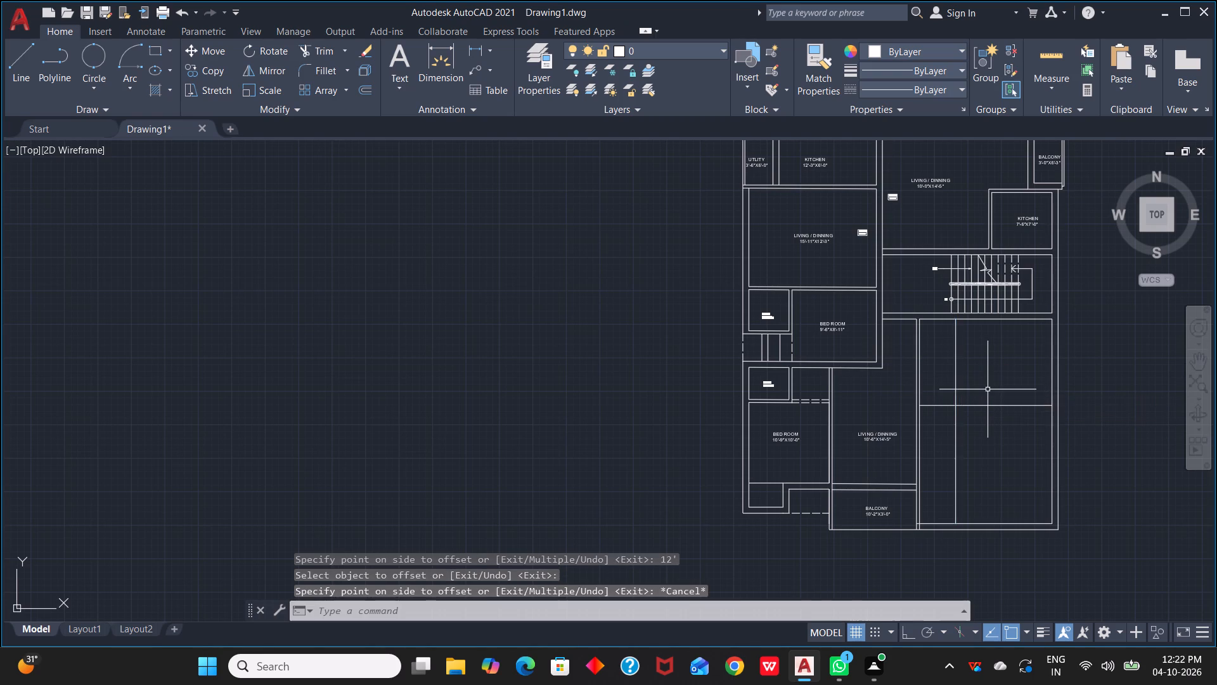
# Erase the vertical partition line offset from the east wall in the empty room south of the staircase.
pyautogui.scroll(3, 988, 386)
pyautogui.scroll(-1, 988, 386)
pyautogui.middleClick(988, 386)
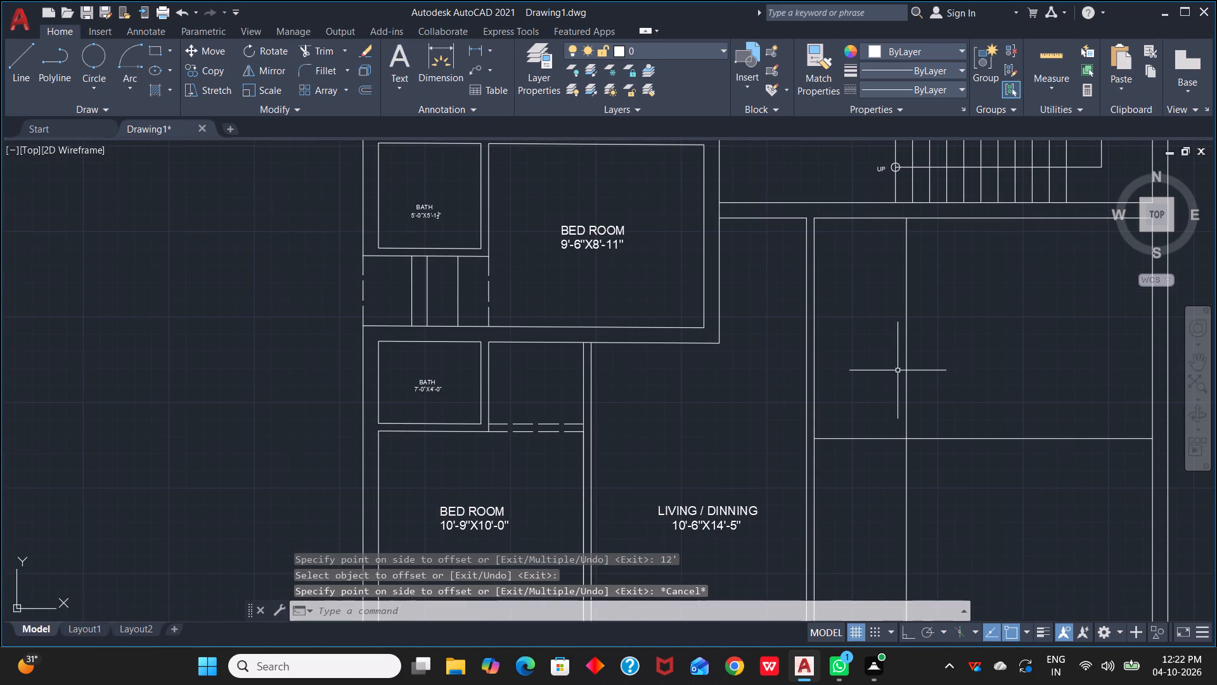
pyautogui.click(907, 369)
pyautogui.press('Delete')
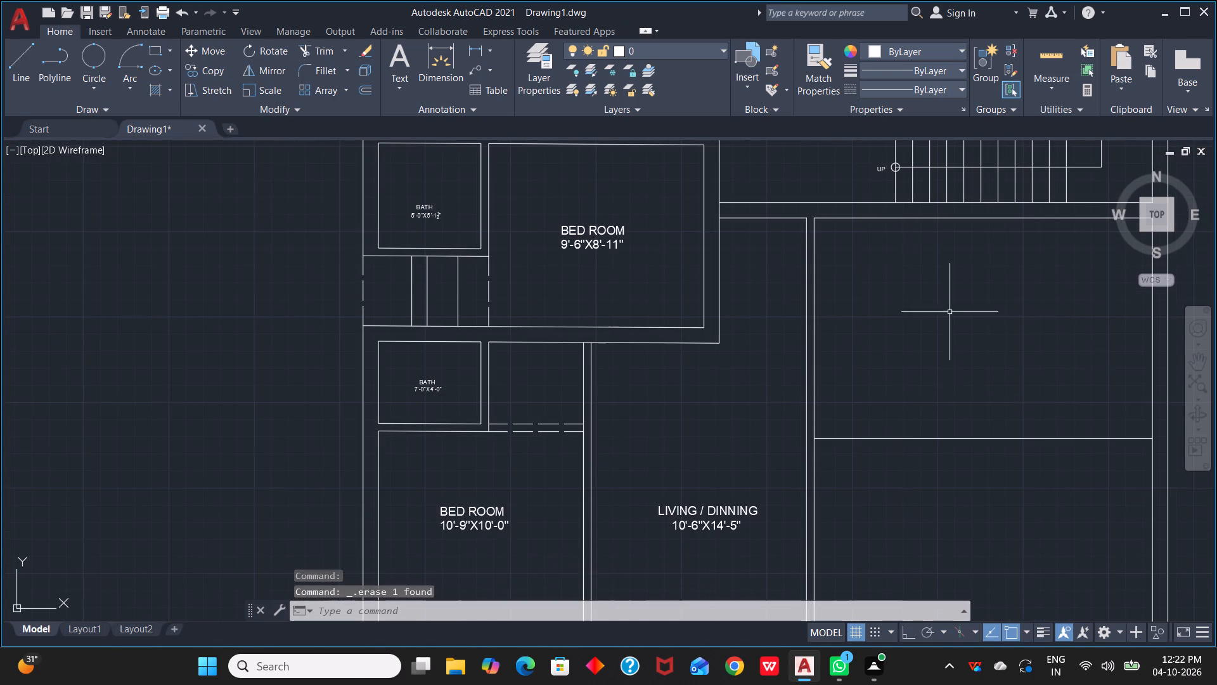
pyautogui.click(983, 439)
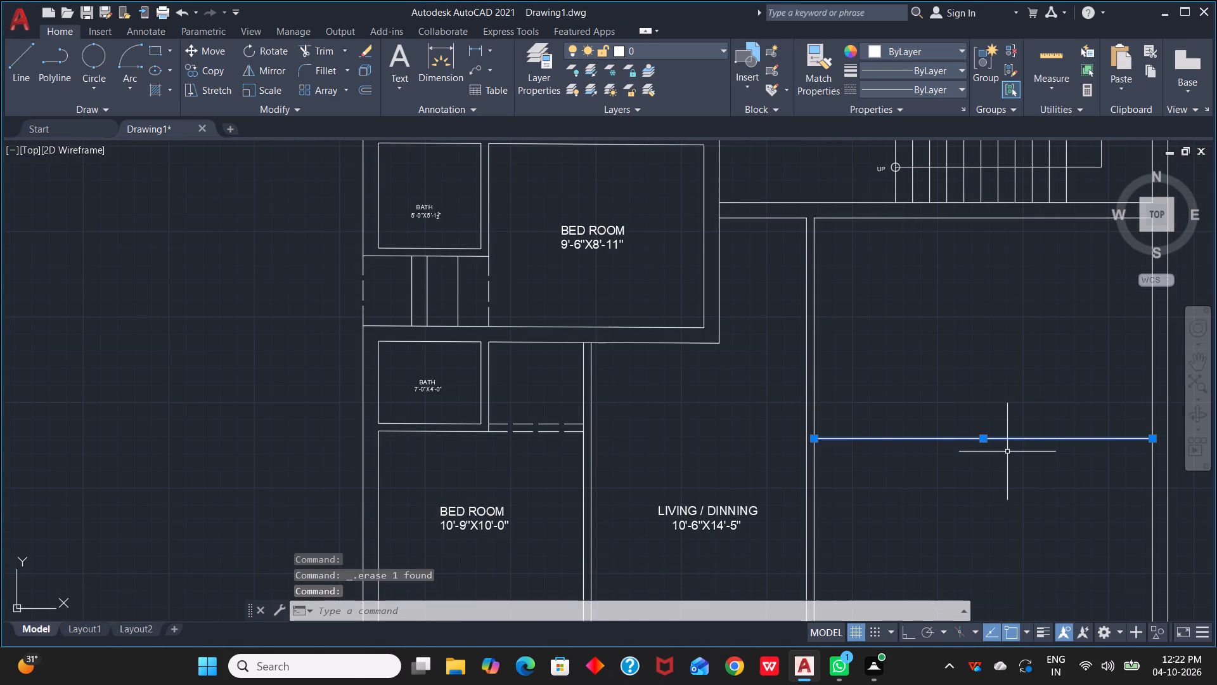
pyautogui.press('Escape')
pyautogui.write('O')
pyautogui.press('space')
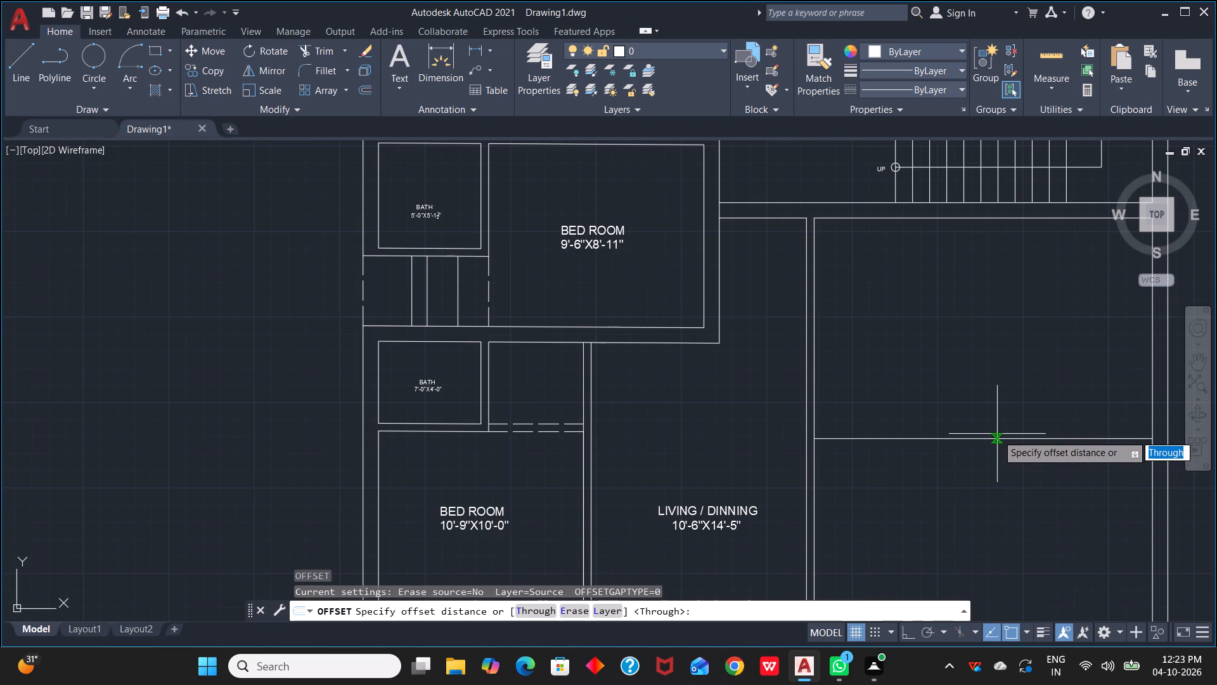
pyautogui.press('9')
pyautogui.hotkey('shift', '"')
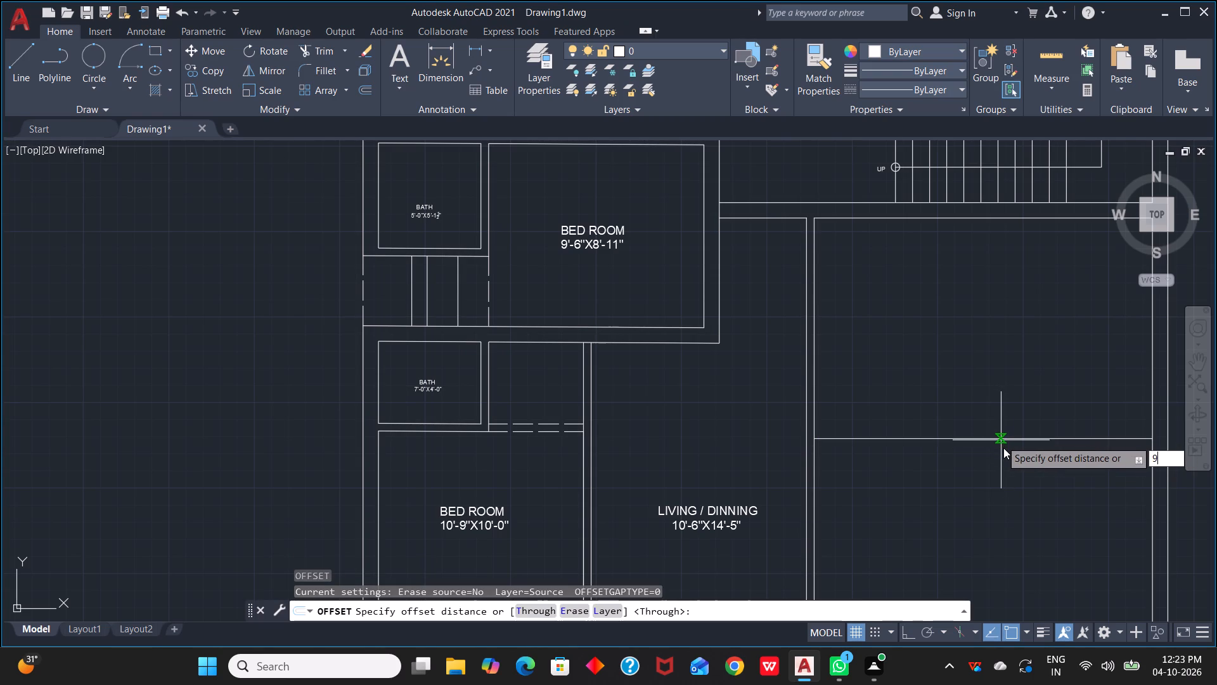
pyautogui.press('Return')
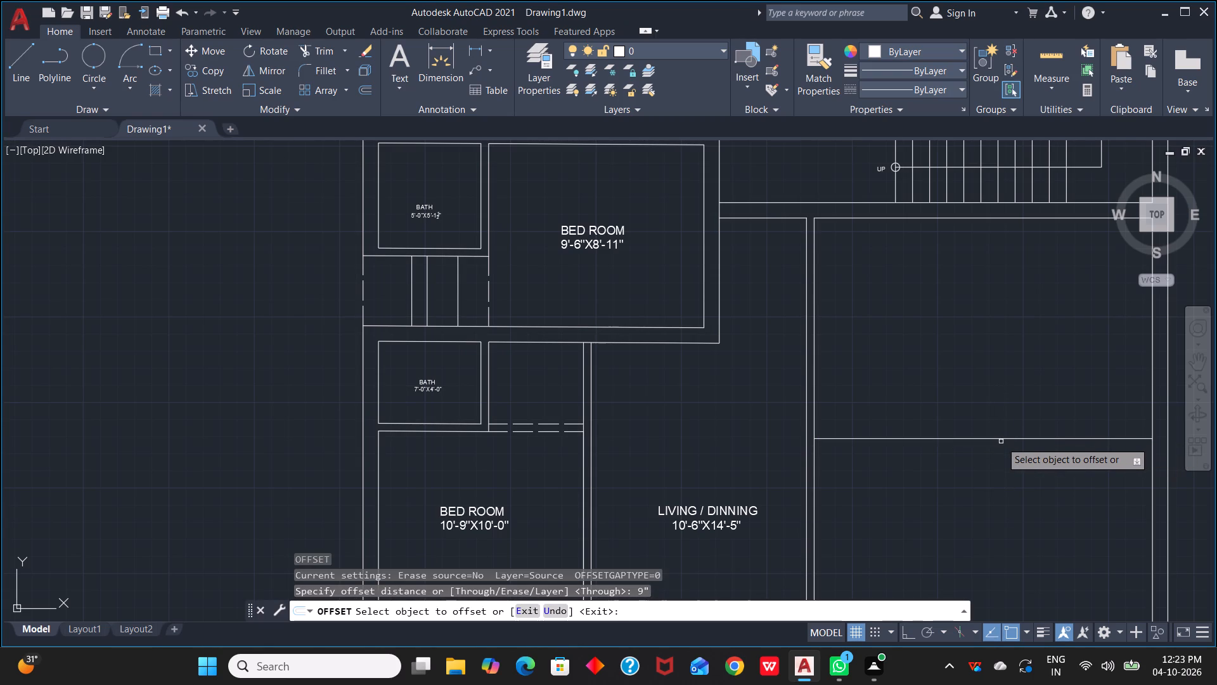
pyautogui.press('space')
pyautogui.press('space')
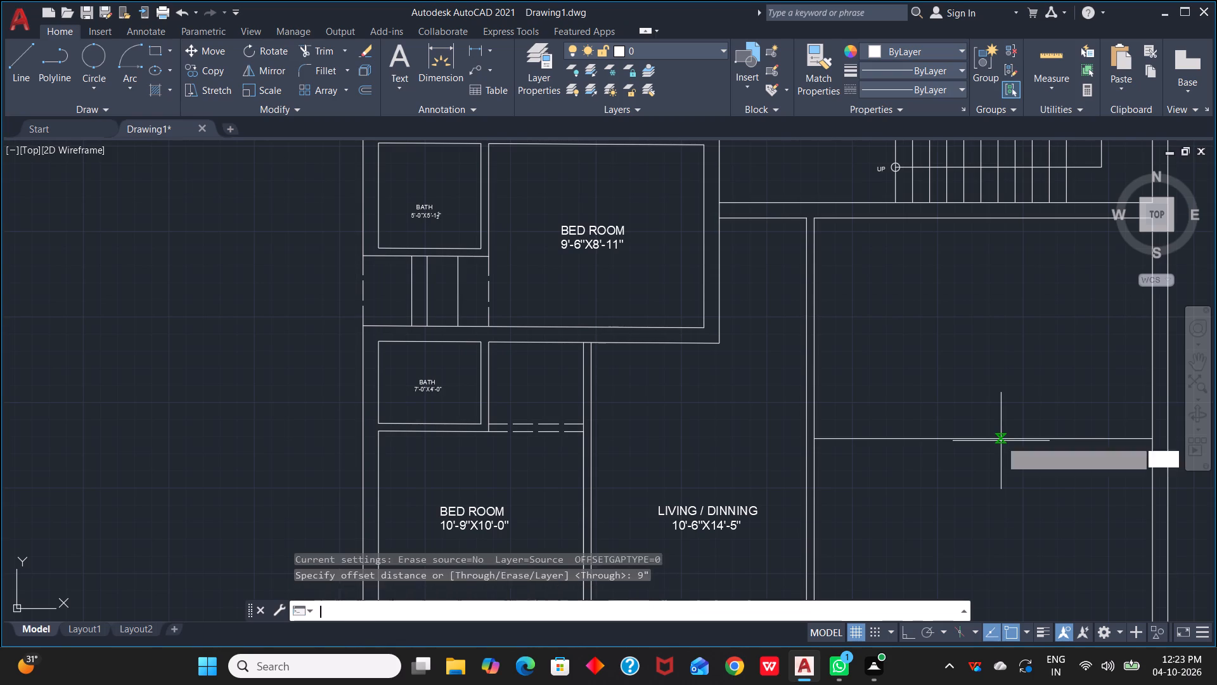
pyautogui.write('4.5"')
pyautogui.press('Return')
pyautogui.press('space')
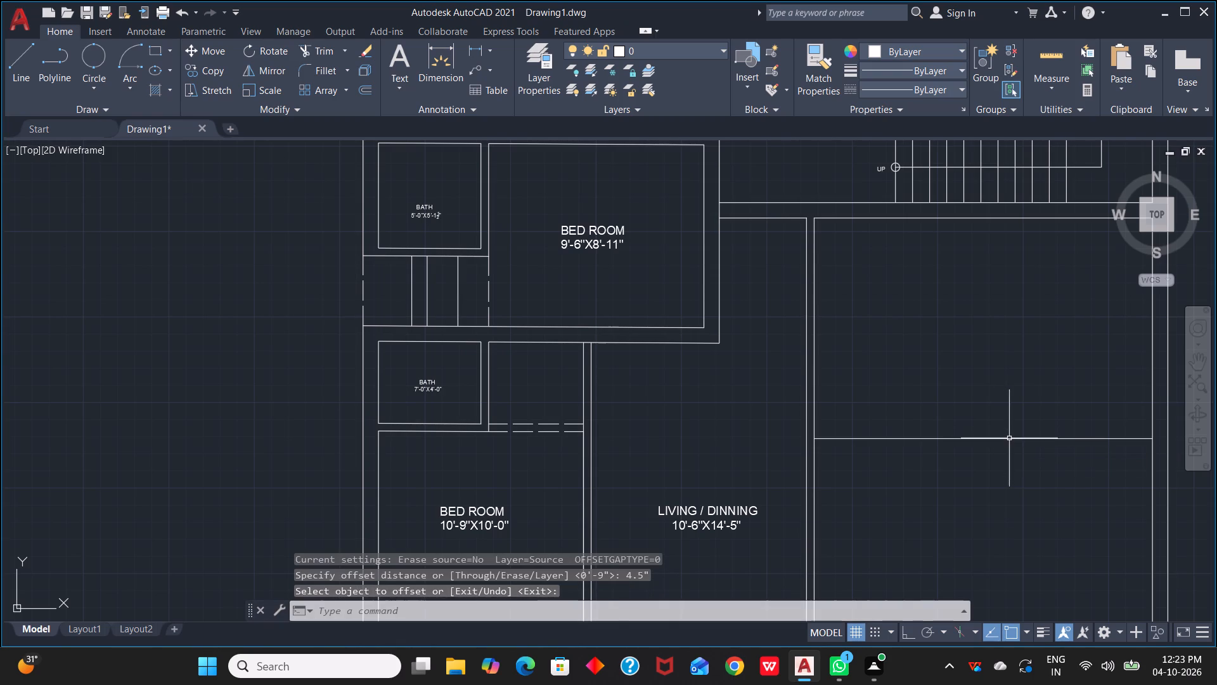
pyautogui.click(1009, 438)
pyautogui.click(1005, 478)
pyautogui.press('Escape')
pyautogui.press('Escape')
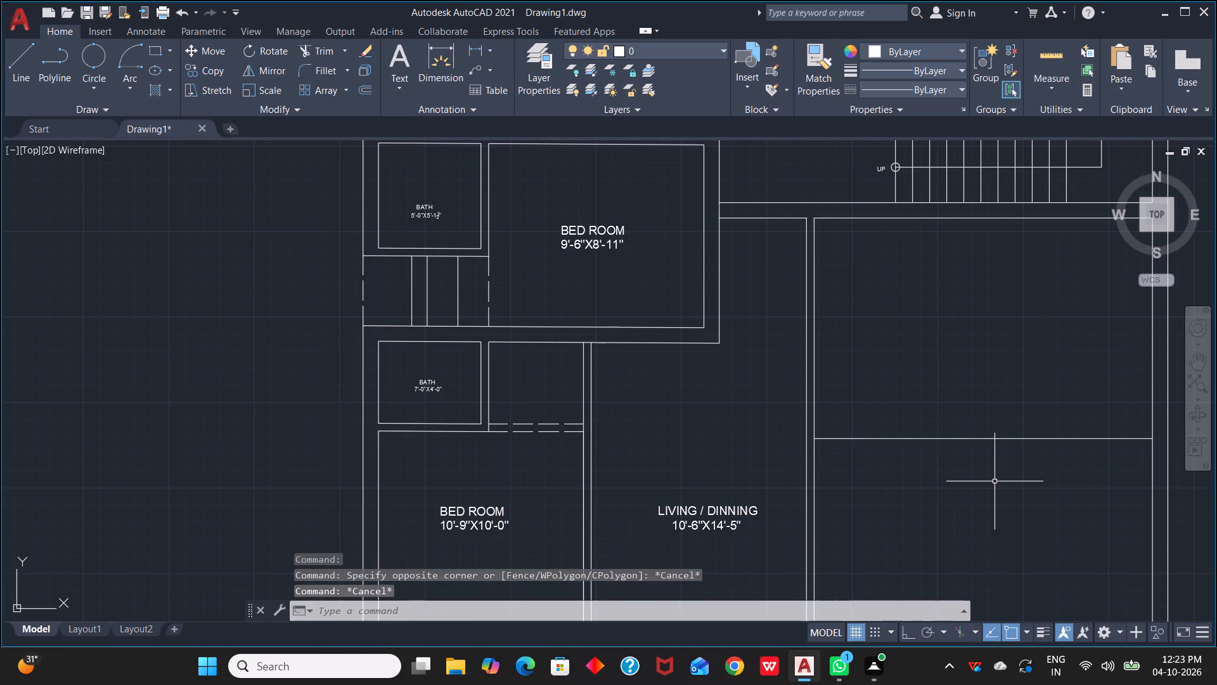
# Offset the horizontal partition line in the empty room south of the staircase 4.5" southward.
pyautogui.press('o')
pyautogui.press('space')
pyautogui.write('4.5"')
pyautogui.press('space')
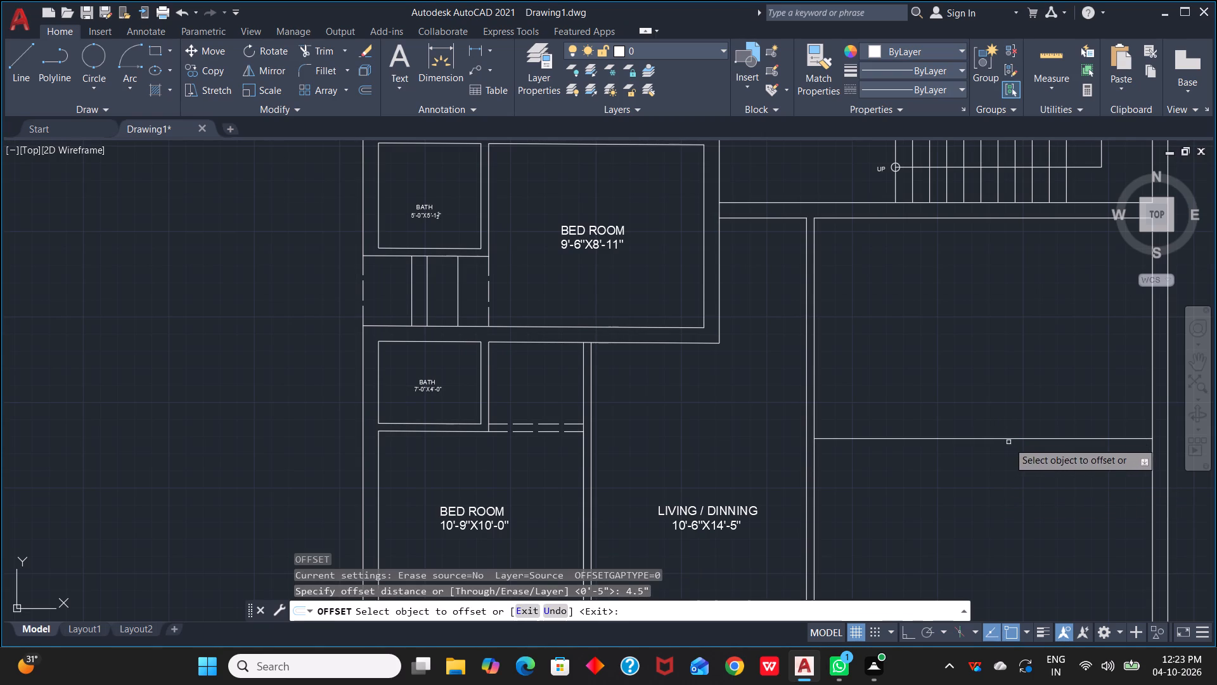
pyautogui.click(1012, 440)
pyautogui.click(1012, 466)
pyautogui.scroll(2, 899, 466)
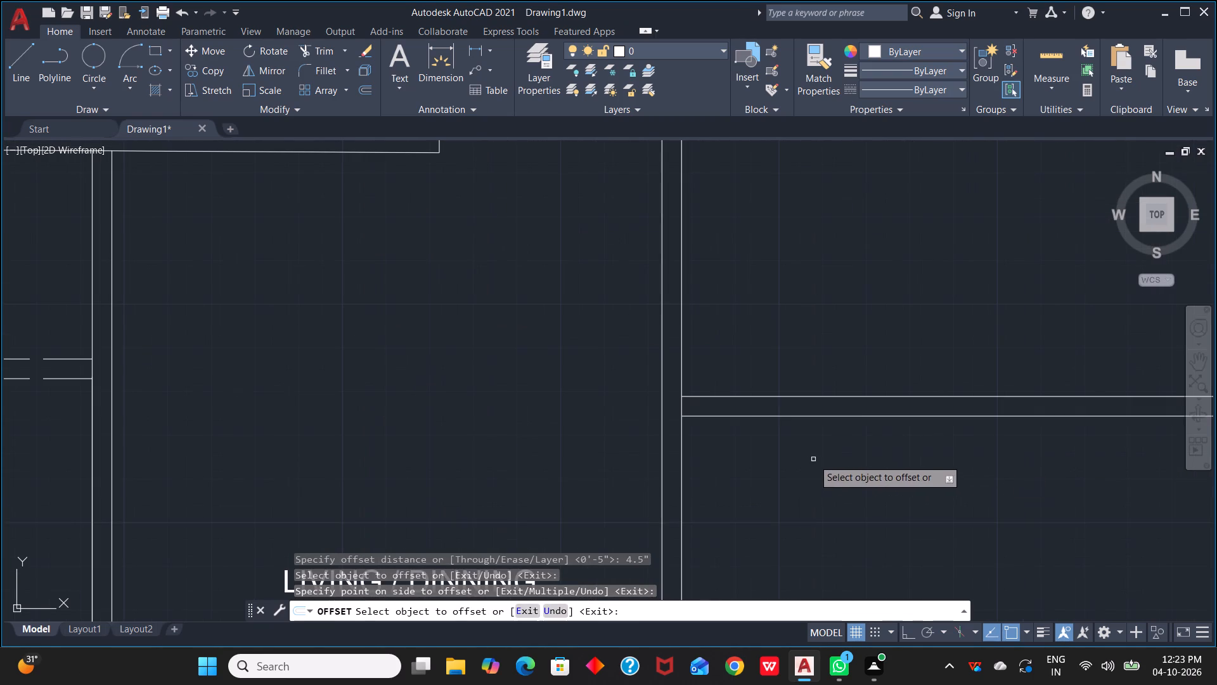
pyautogui.press('Escape')
# Trim the west and east inner wall lines where they cross between the two horizontal partition lines south of the staircase.
pyautogui.press('t')
pyautogui.press('r')
pyautogui.press('space')
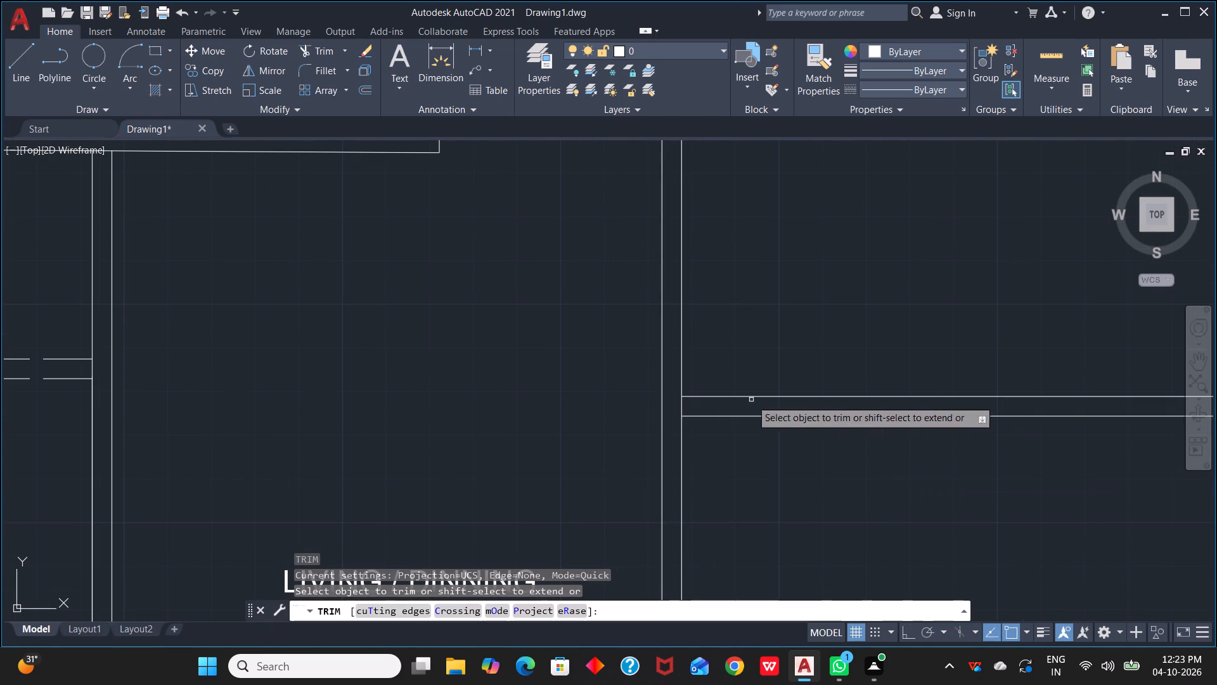
pyautogui.click(683, 405)
pyautogui.scroll(-4, 927, 468)
pyautogui.moveTo(1013, 481); pyautogui.dragTo(885, 481, button='middle')
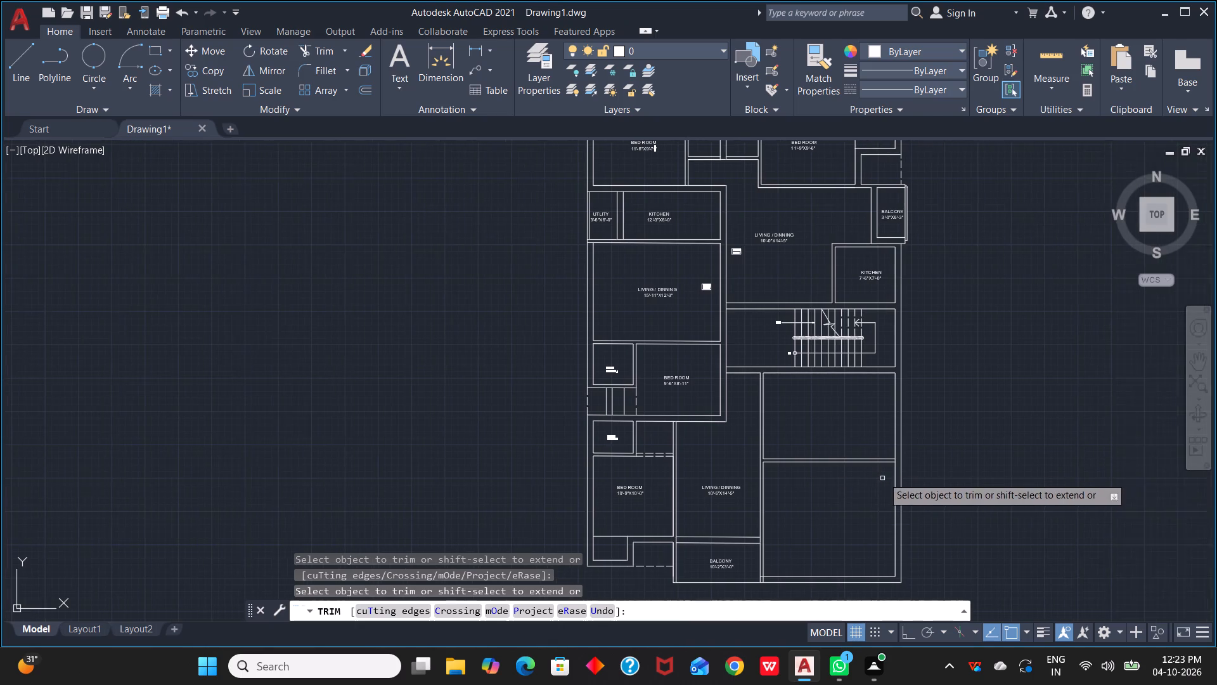
pyautogui.scroll(2, 884, 474)
pyautogui.click(912, 439)
pyautogui.scroll(-2, 783, 490)
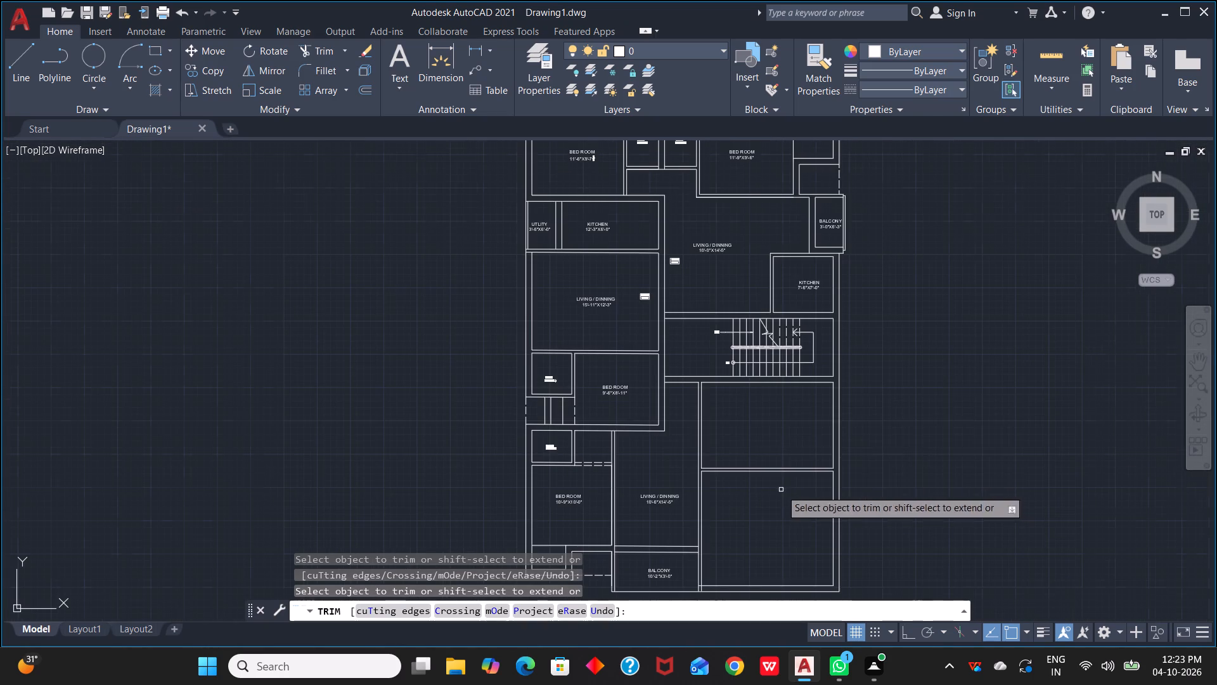
pyautogui.press('Escape')
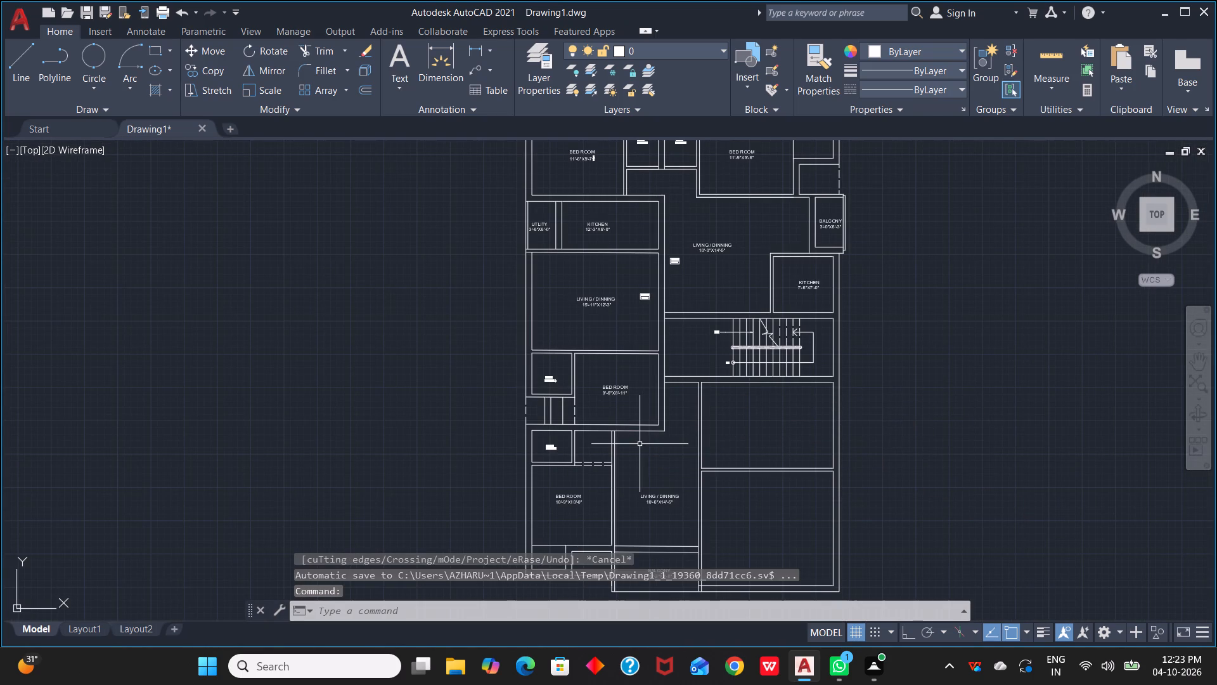
# Copy the 9'-6"X8'-11" BED ROOM label into the middle of the new room directly south of the staircase.
pyautogui.press('c')
pyautogui.press('o')
pyautogui.press('space')
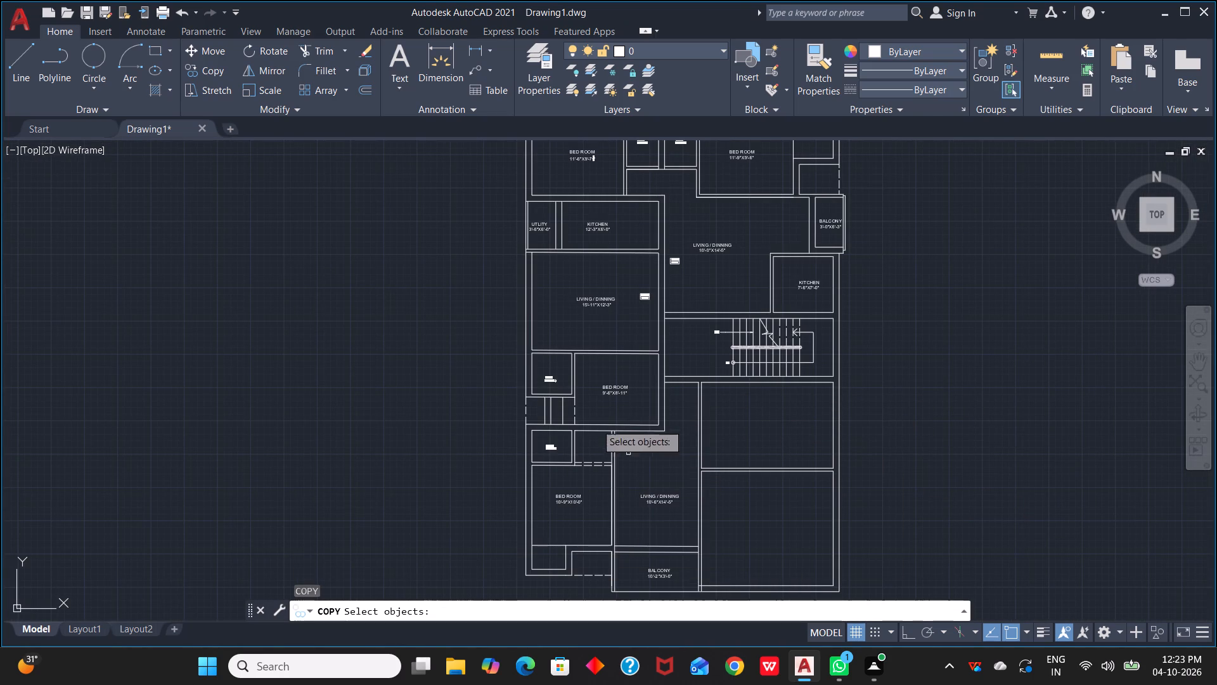
pyautogui.click(624, 389)
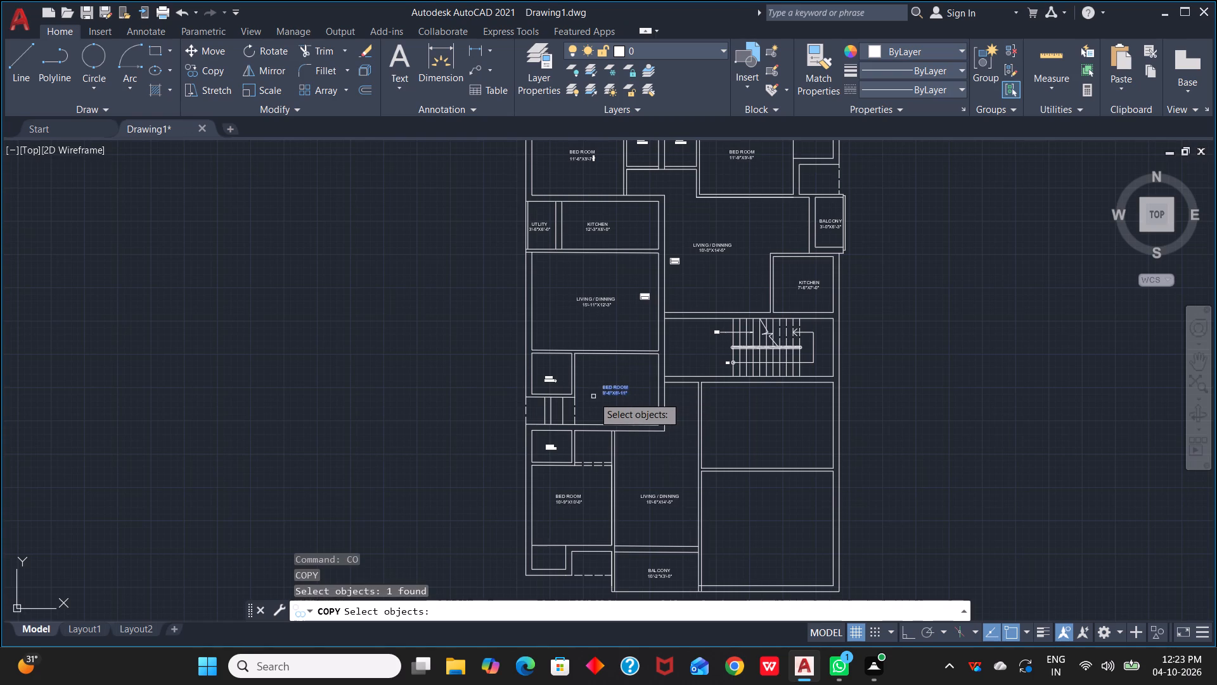
pyautogui.press('space')
pyautogui.click(603, 386)
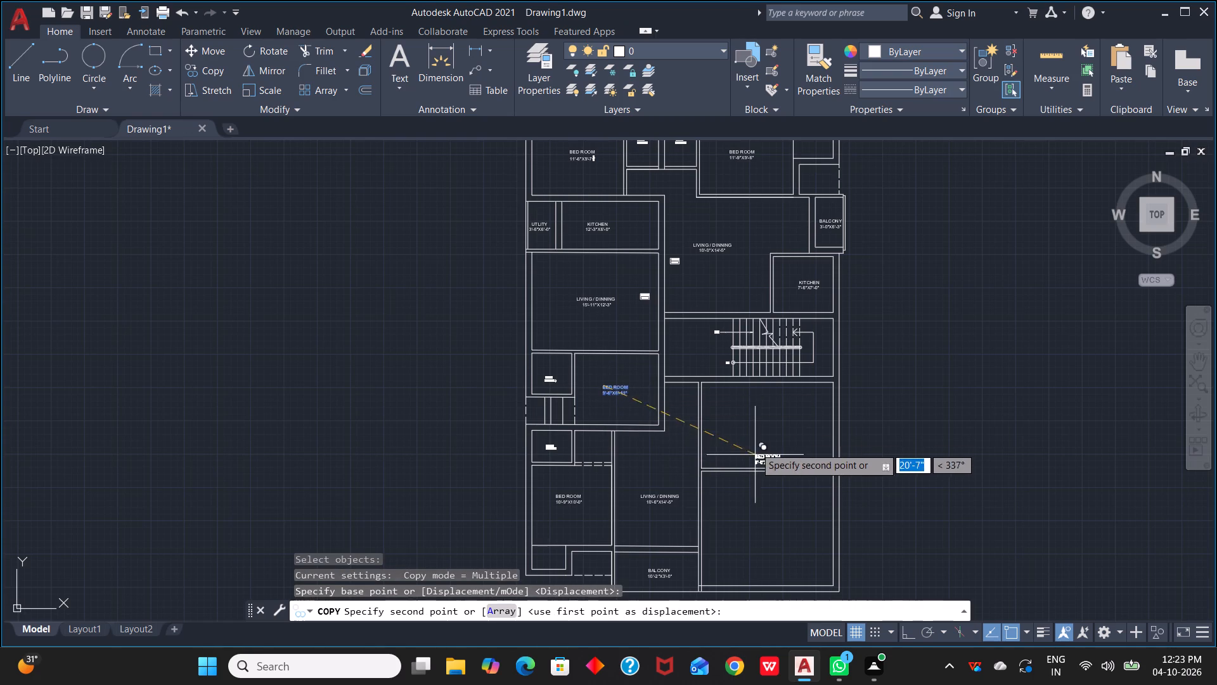
pyautogui.click(755, 429)
pyautogui.press('Escape')
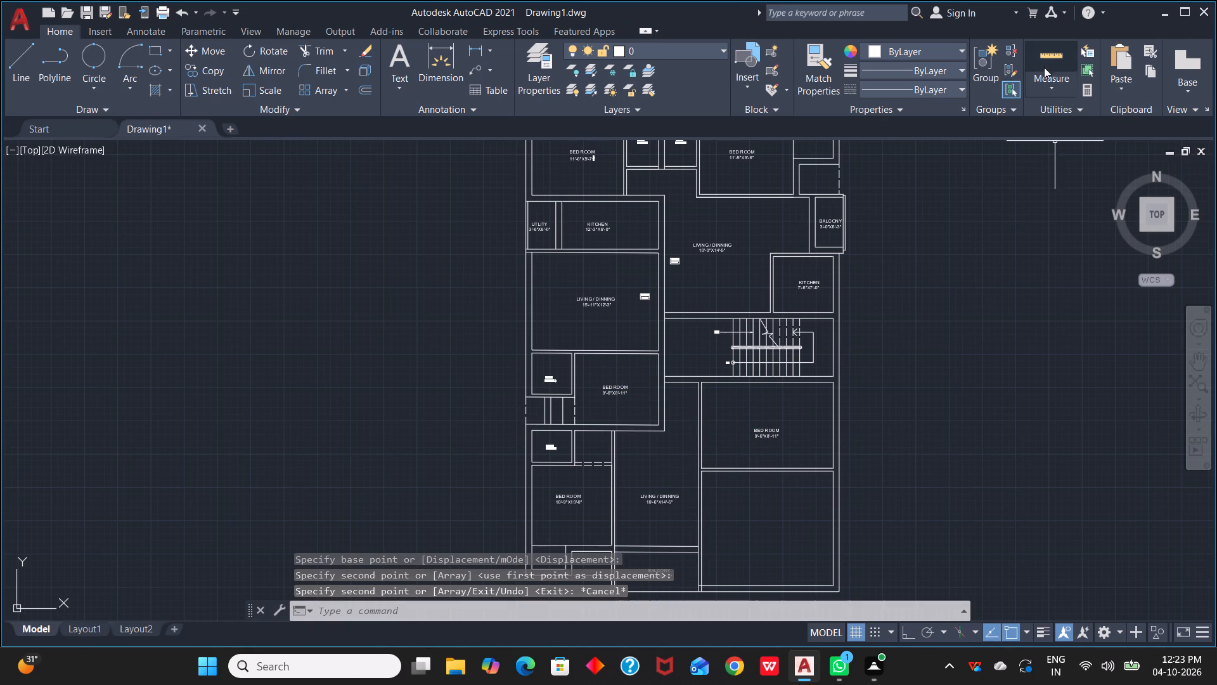
# Measure the width and depth of the new bedroom south of the staircase.
pyautogui.click(1047, 63)
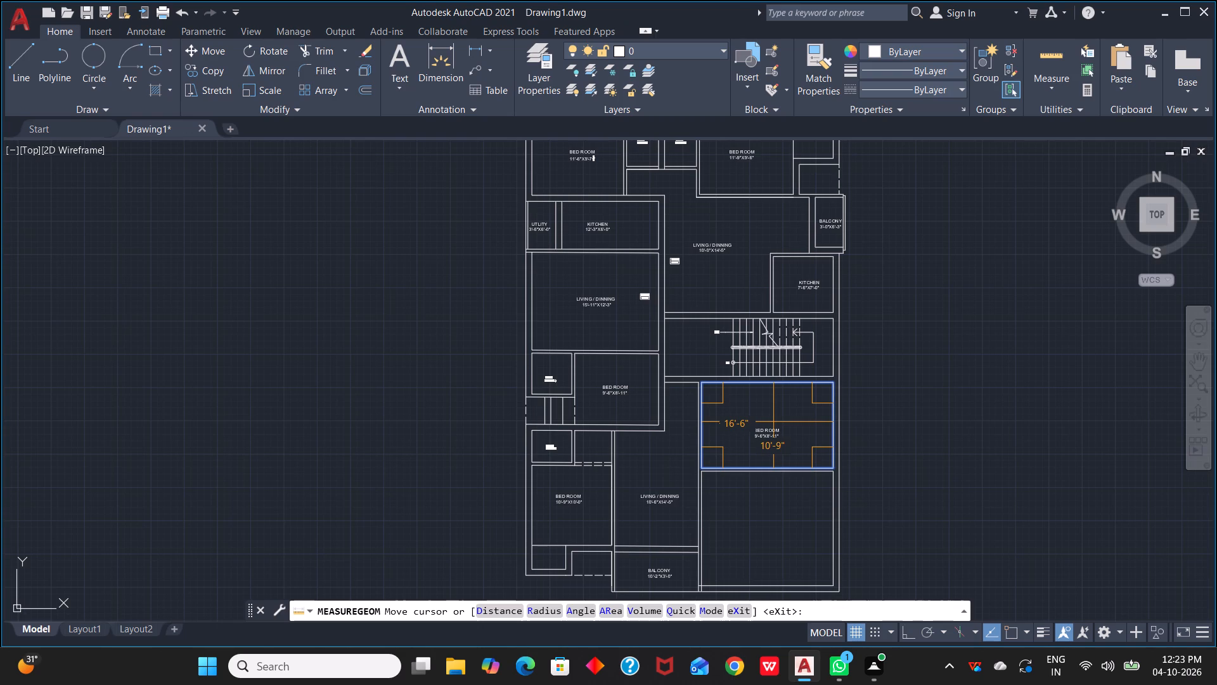
pyautogui.press('Escape')
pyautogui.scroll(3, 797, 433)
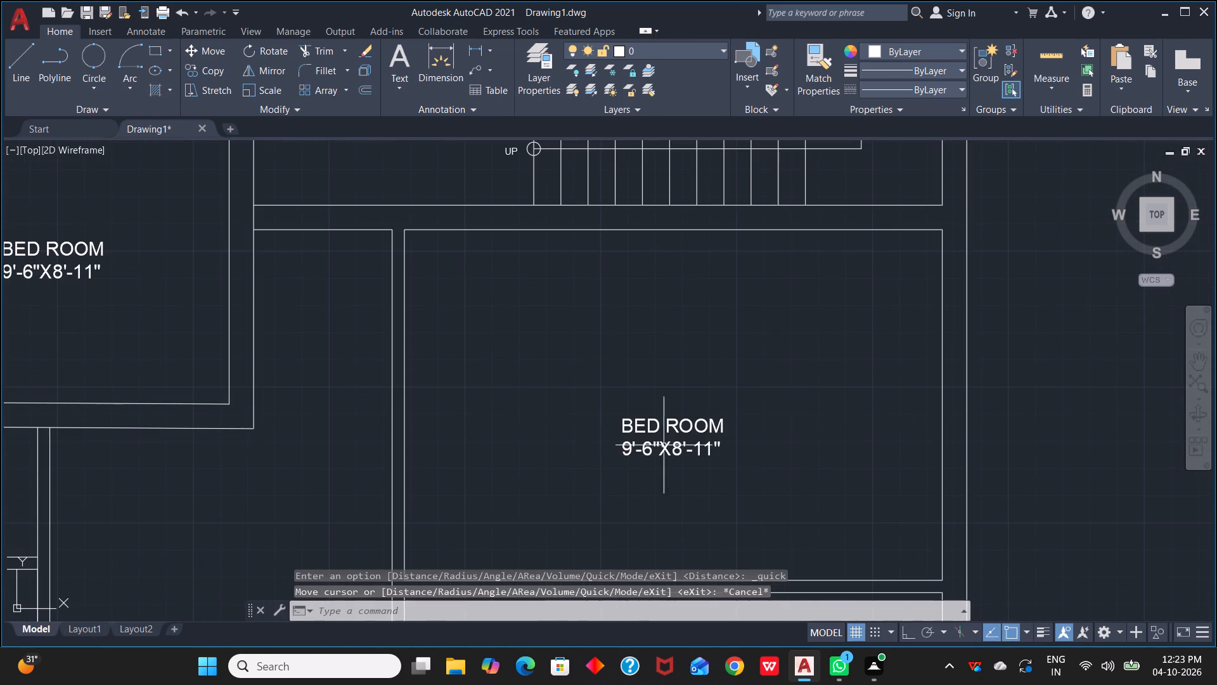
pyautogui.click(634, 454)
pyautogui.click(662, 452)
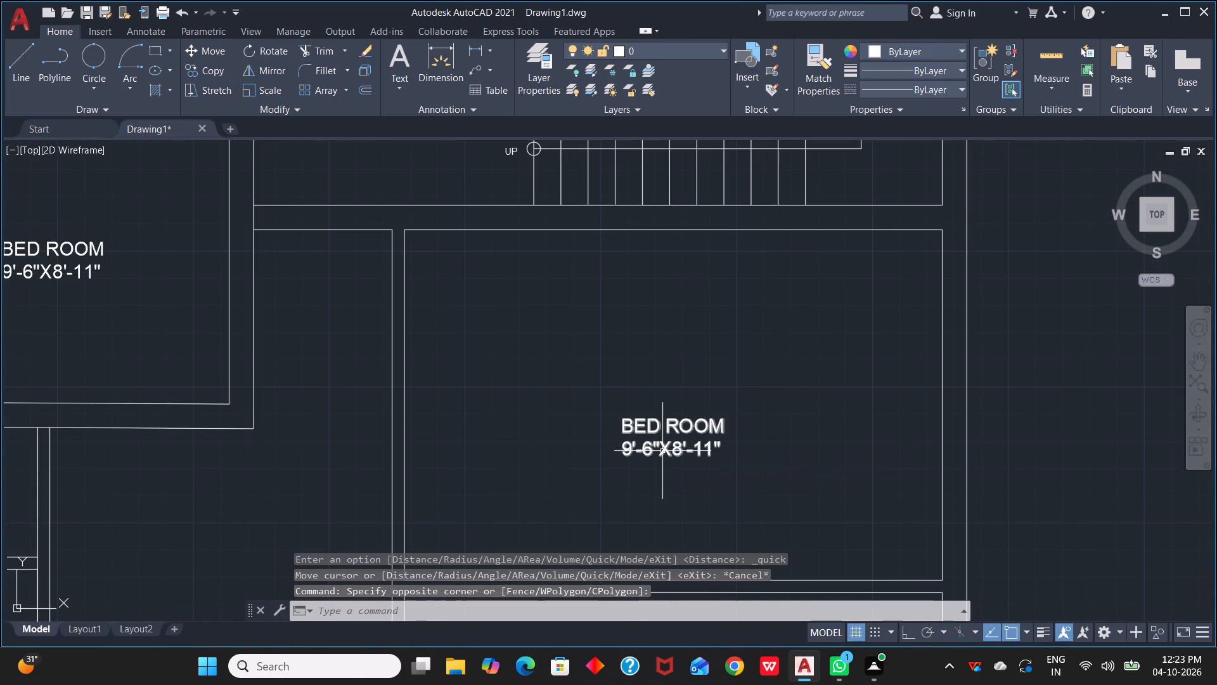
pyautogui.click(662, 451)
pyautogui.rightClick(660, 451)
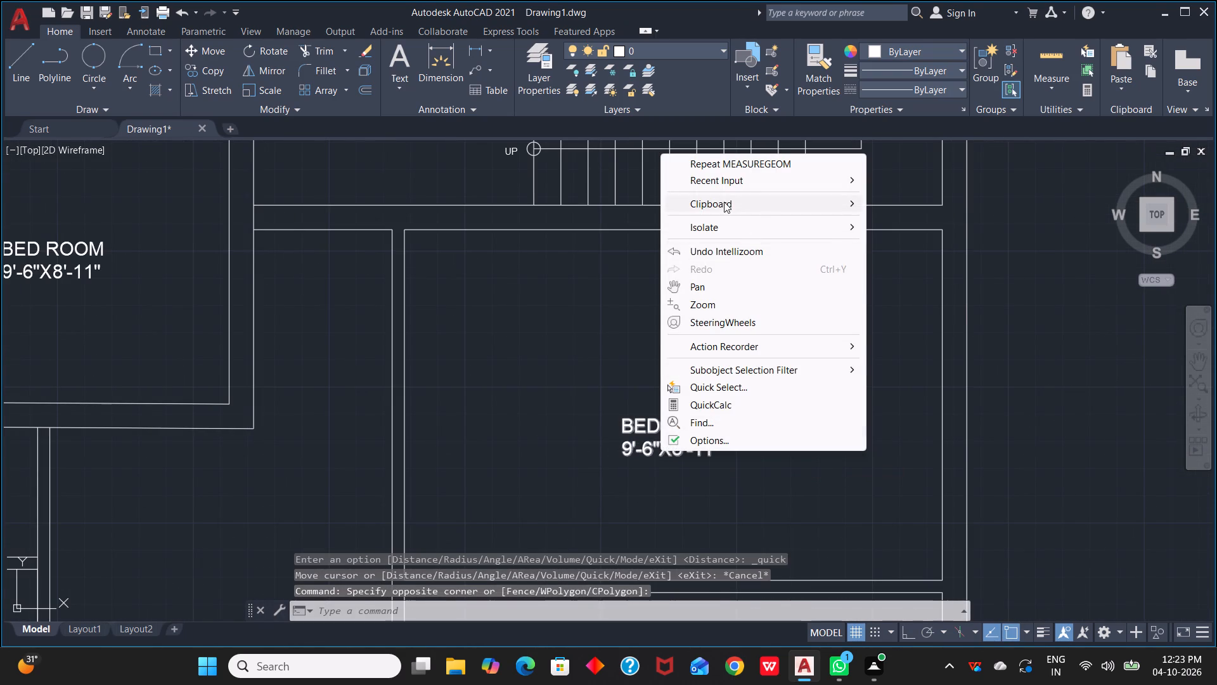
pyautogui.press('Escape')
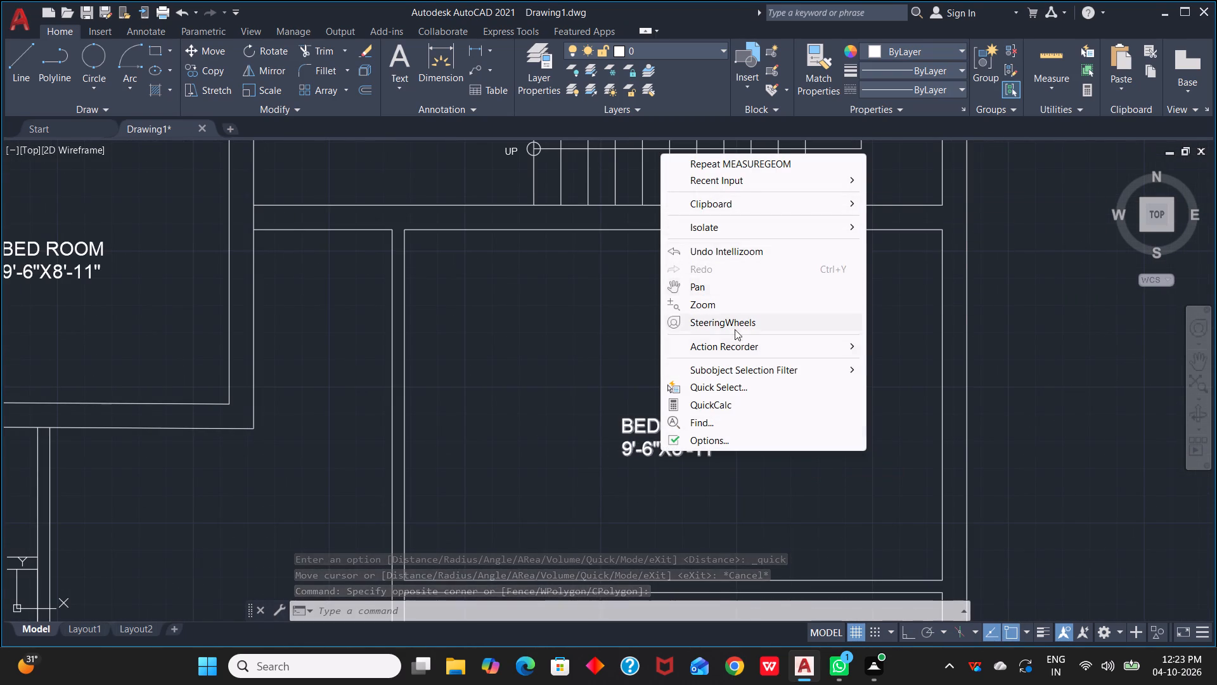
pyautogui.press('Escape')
# Change the size line of the new bedroom's copied label to 16'-6"X10'-9".
pyautogui.click(667, 424)
pyautogui.rightClick(662, 425)
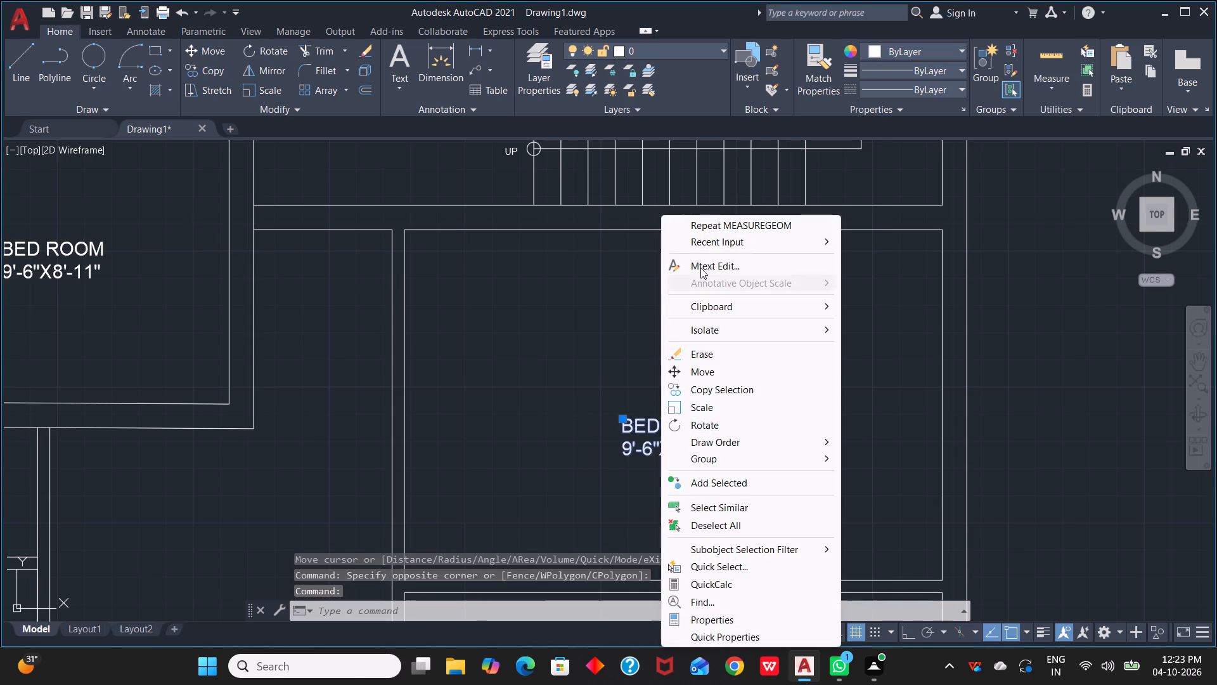
pyautogui.click(717, 270)
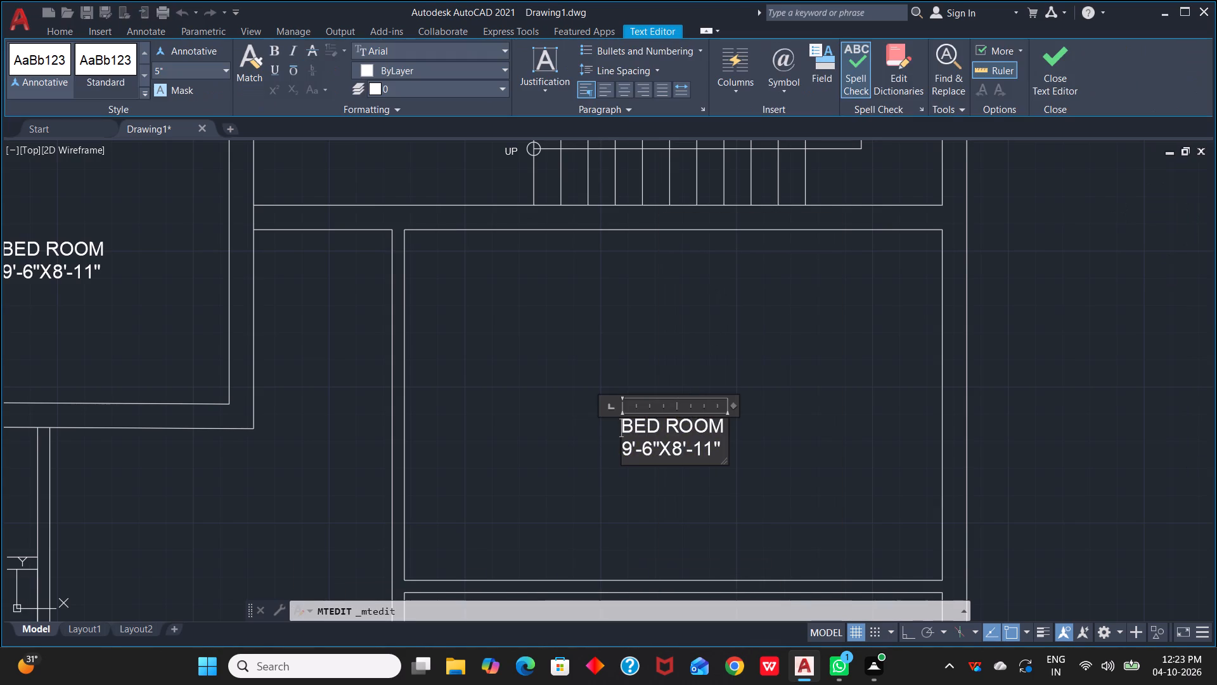
pyautogui.click(629, 450)
pyautogui.press('BackSpace')
pyautogui.write('16')
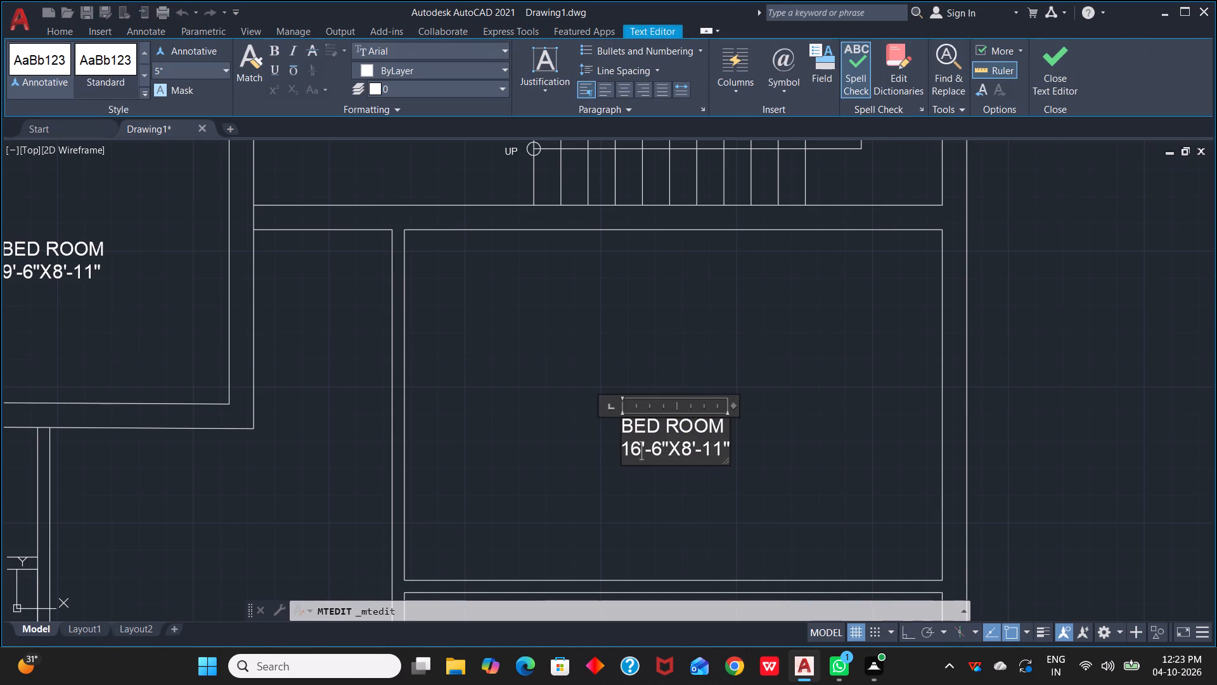
pyautogui.click(688, 455)
pyautogui.press('BackSpace')
pyautogui.write('10')
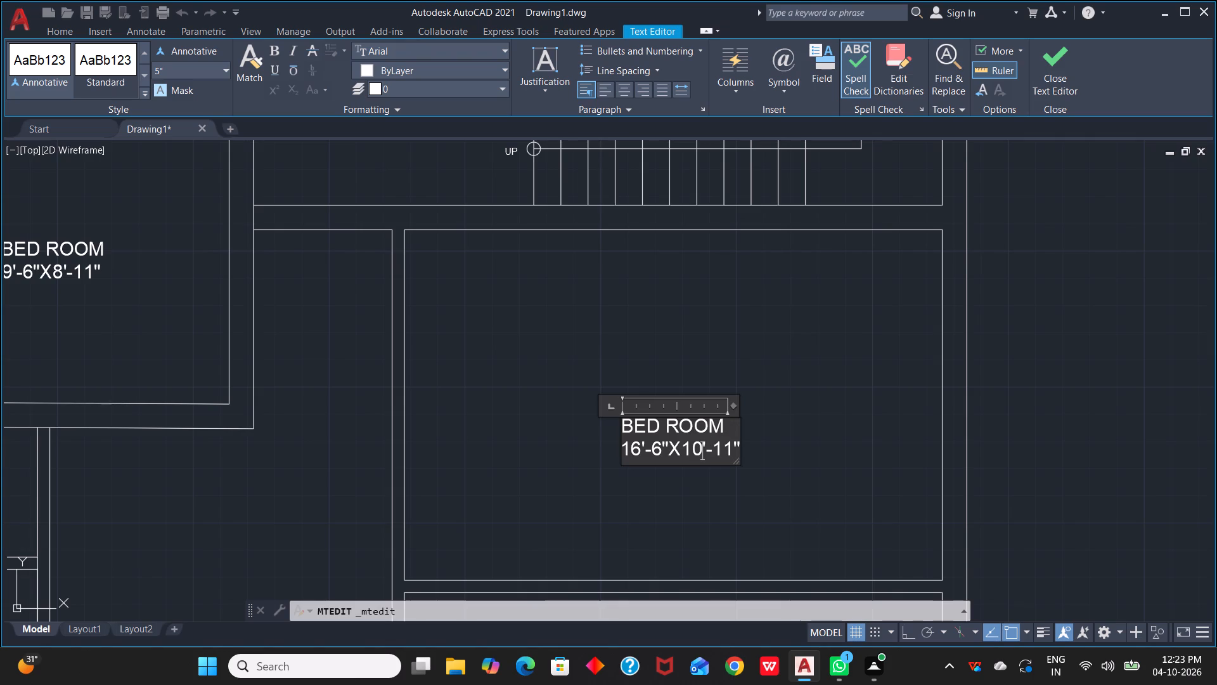
pyautogui.click(731, 448)
pyautogui.press('BackSpace')
pyautogui.press('BackSpace')
pyautogui.press('9')
pyautogui.click(762, 453)
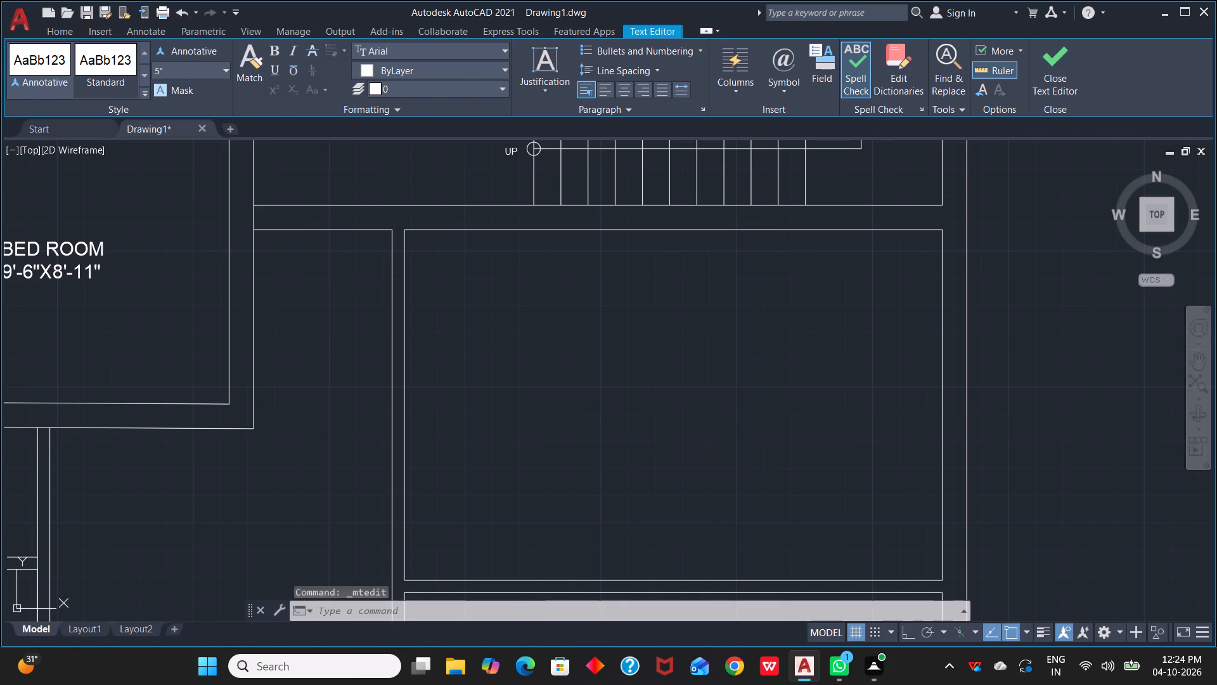
# Offset the inner line of the east wall 10' westward into the empty area south of the 16'-6"X10'-9" bedroom.
pyautogui.scroll(-1, 807, 417)
pyautogui.moveTo(811, 463); pyautogui.dragTo(972, 268, button='middle')
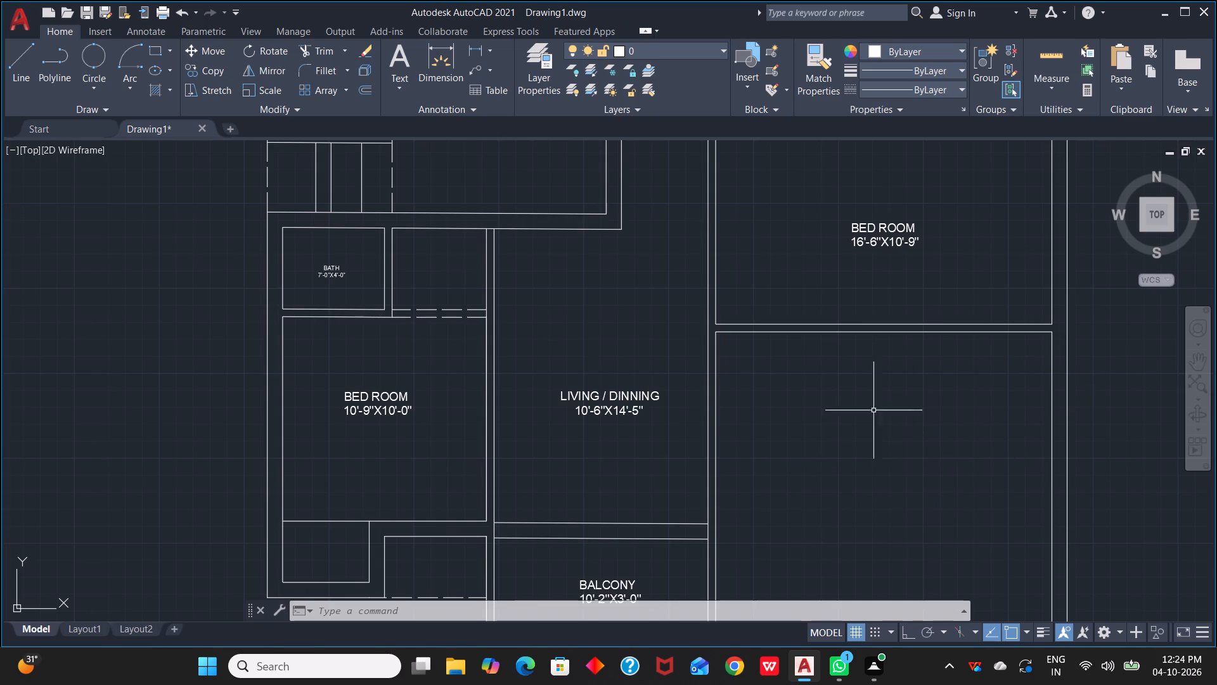
pyautogui.press('o')
pyautogui.press('space')
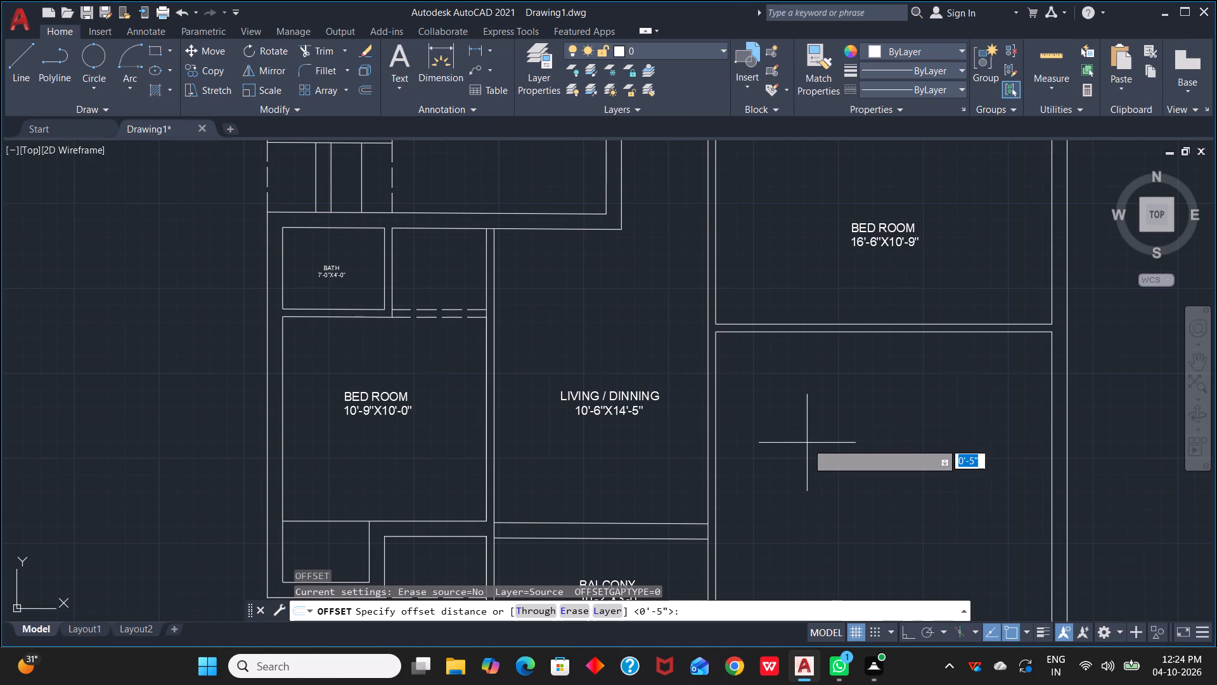
pyautogui.write('10')
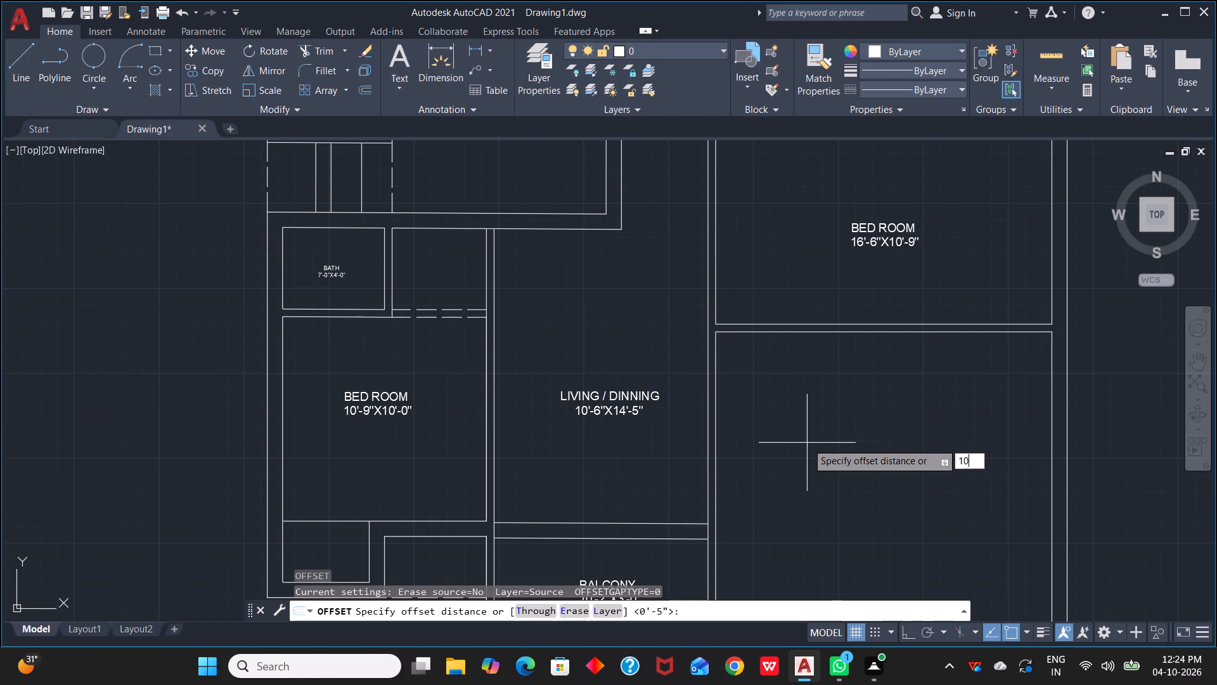
pyautogui.write("'")
pyautogui.press('space')
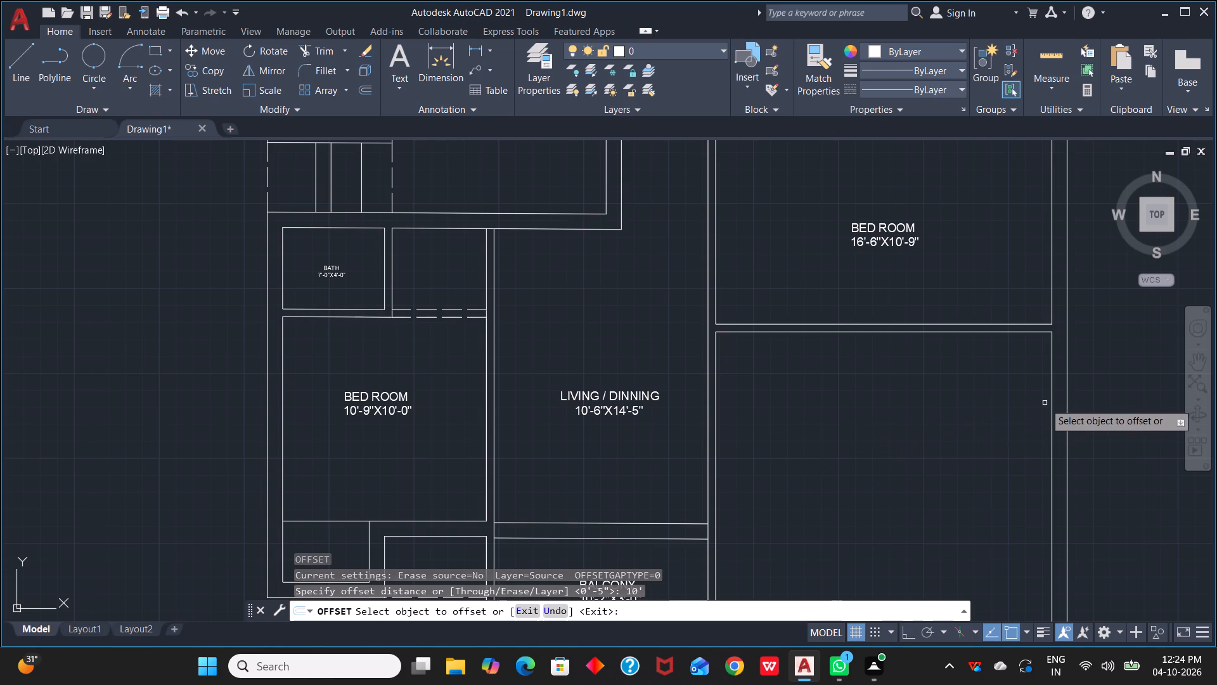
pyautogui.click(1053, 401)
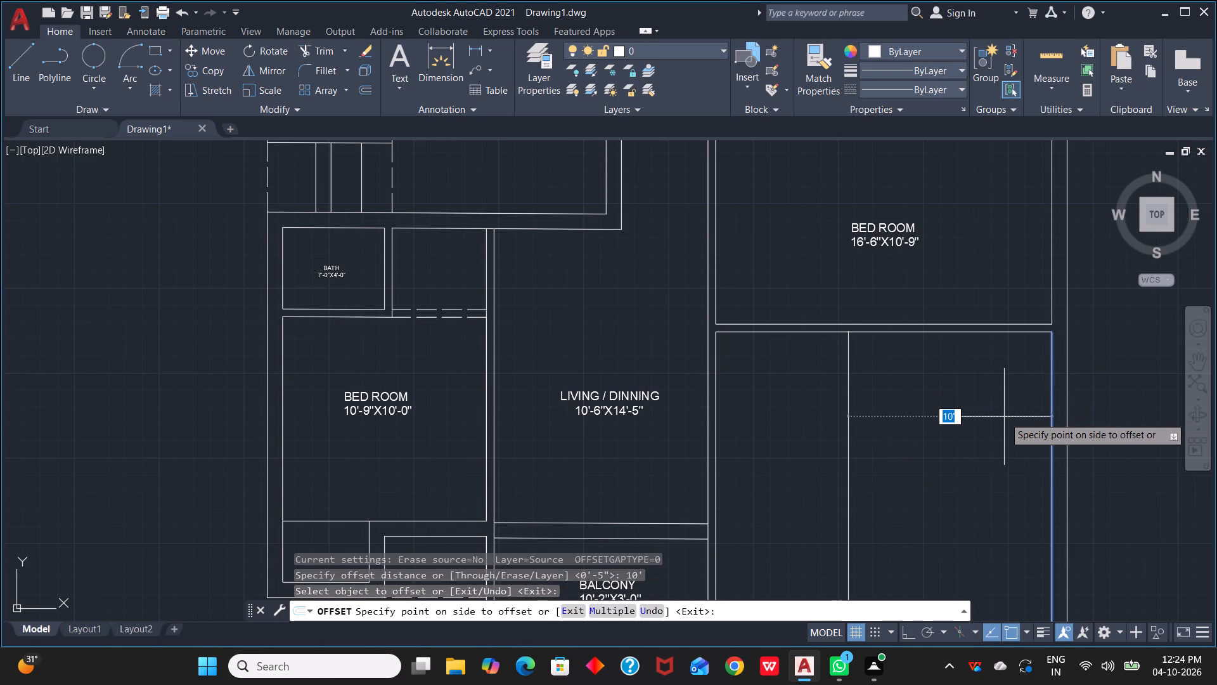
pyautogui.click(1004, 417)
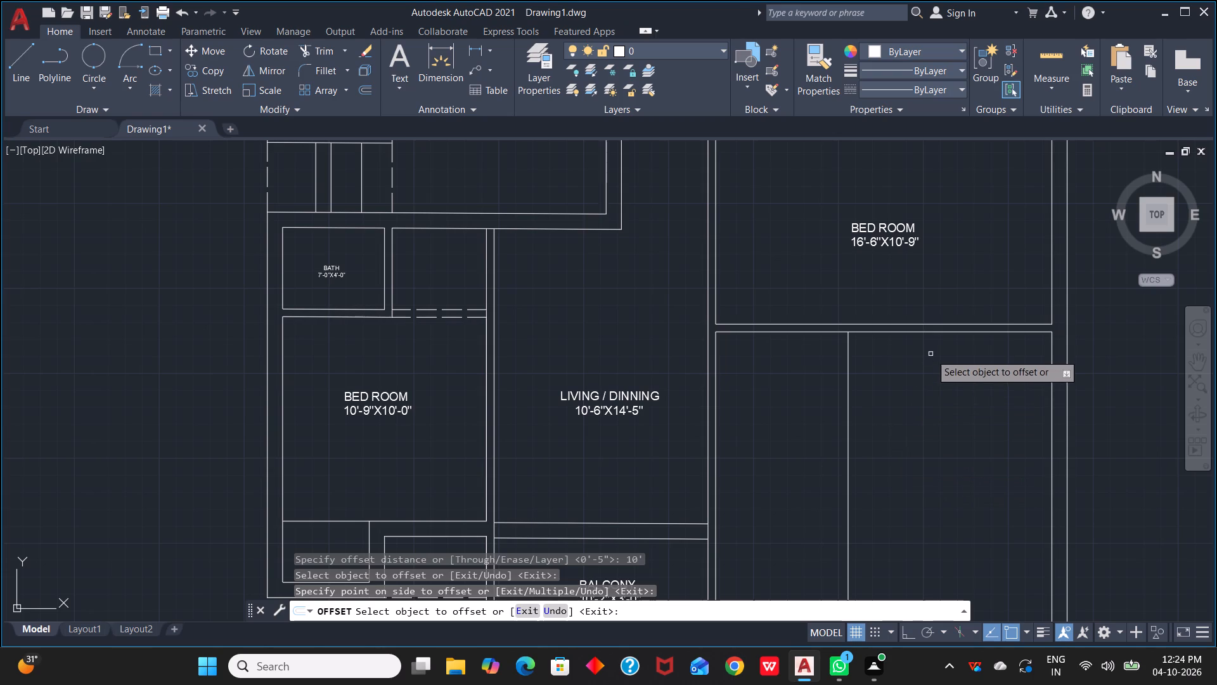
# Offset the lower partition line beneath the 16'-6"X10'-9" bedroom 6' southward.
pyautogui.click(958, 331)
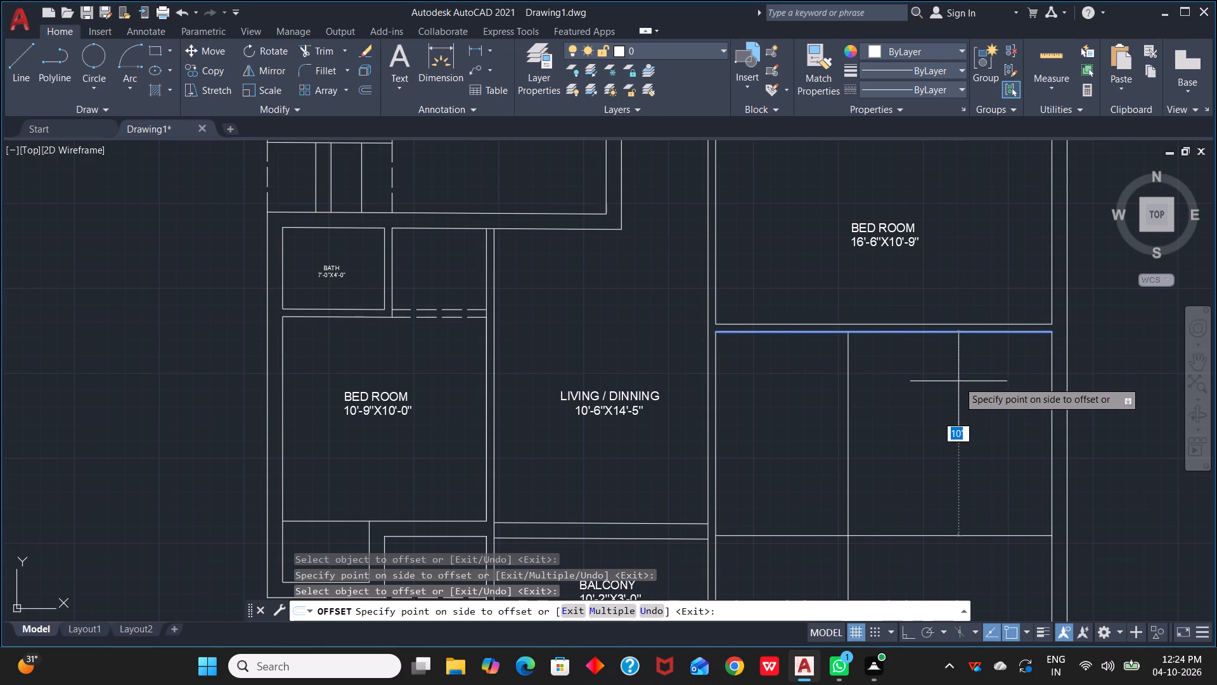
pyautogui.press('4')
pyautogui.press('BackSpace')
pyautogui.write('6"')
pyautogui.press('BackSpace')
pyautogui.write("'")
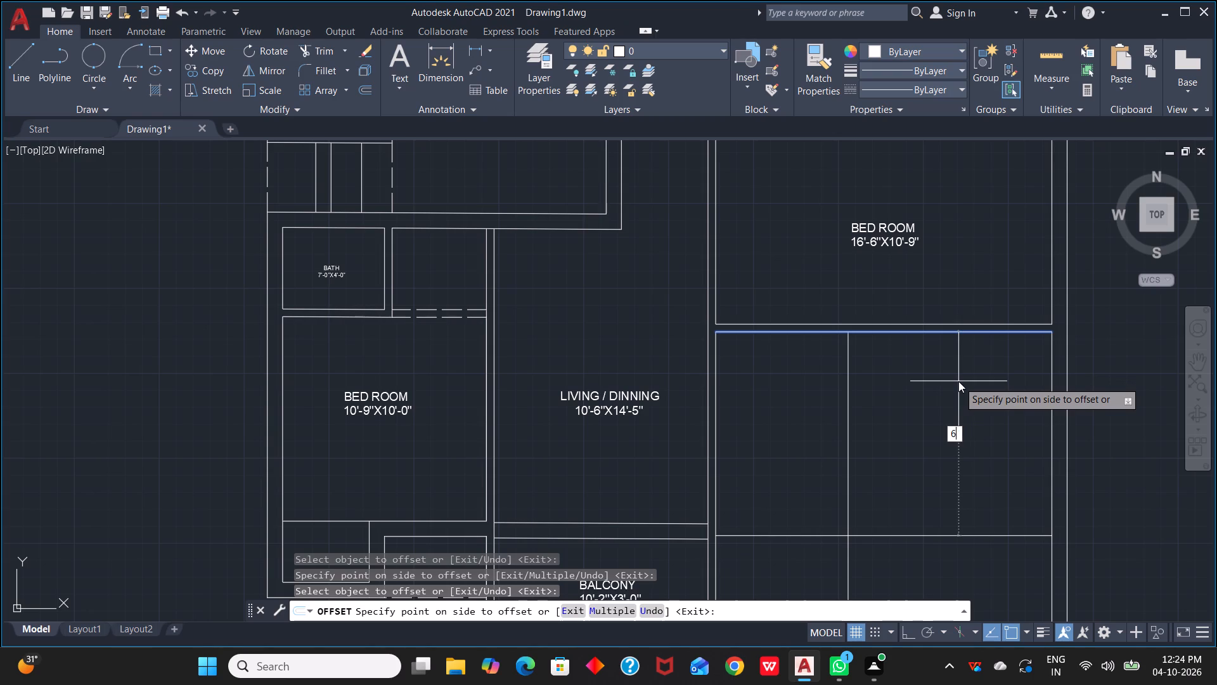
pyautogui.press('space')
# Trim the two new offset lines beyond their crossing, leaving a closed 10' by 6' room in the northeast corner.
pyautogui.scroll(-2, 895, 485)
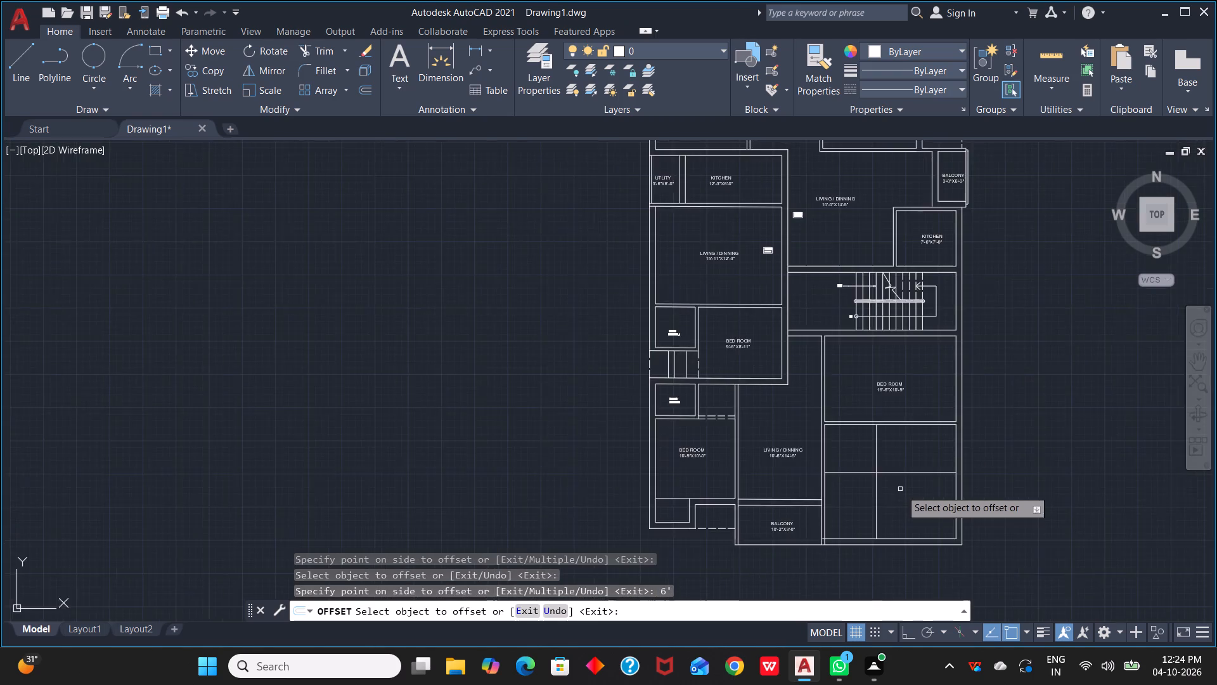
pyautogui.moveTo(905, 490); pyautogui.dragTo(942, 398, button='middle')
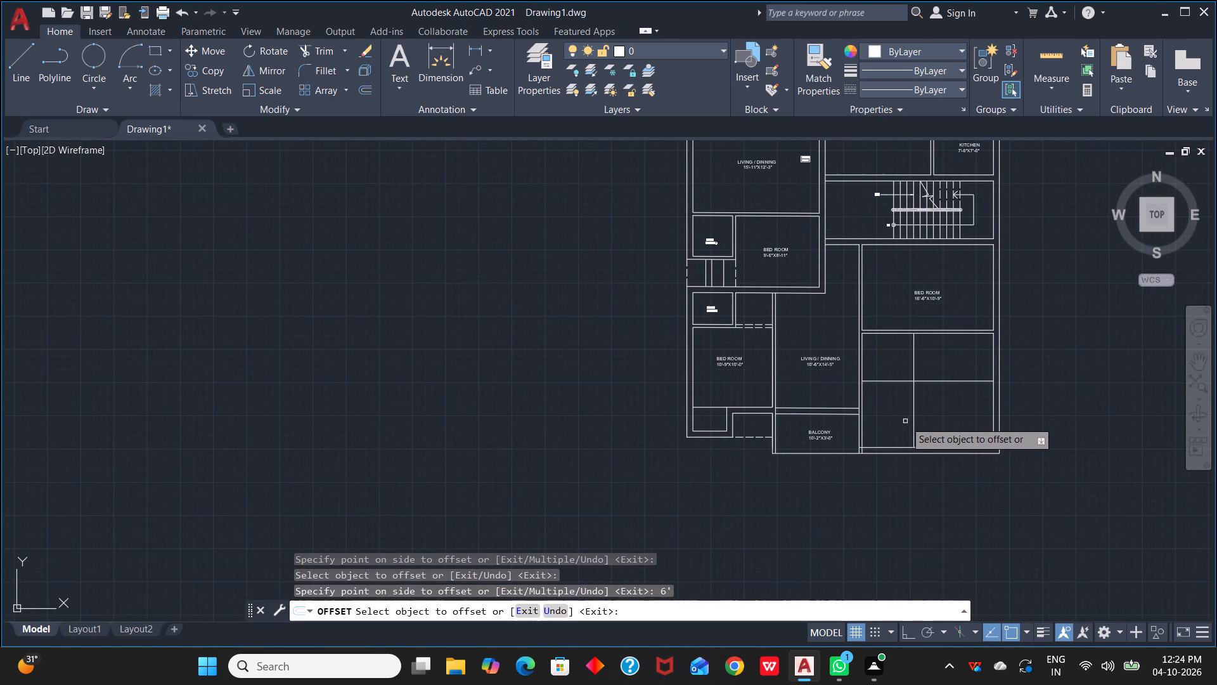
pyautogui.write('TR')
pyautogui.press('space')
pyautogui.press('space')
pyautogui.moveTo(885, 349); pyautogui.dragTo(906, 407)
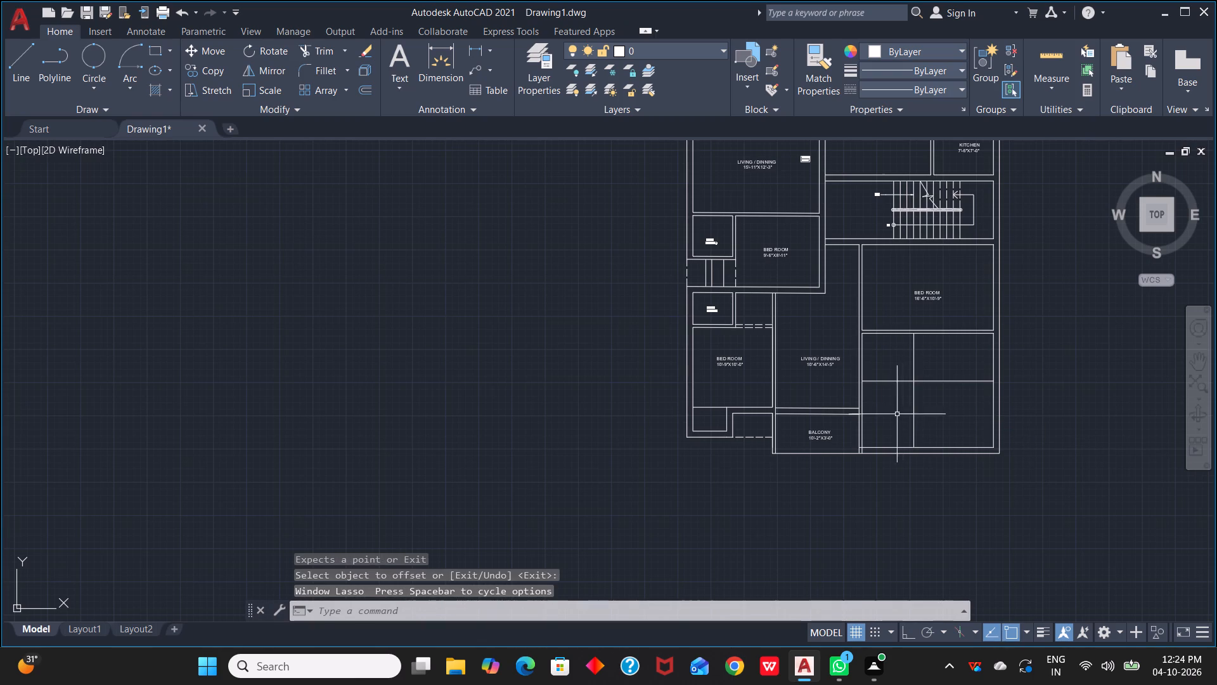
pyautogui.press('Escape')
pyautogui.write('TR')
pyautogui.press('space')
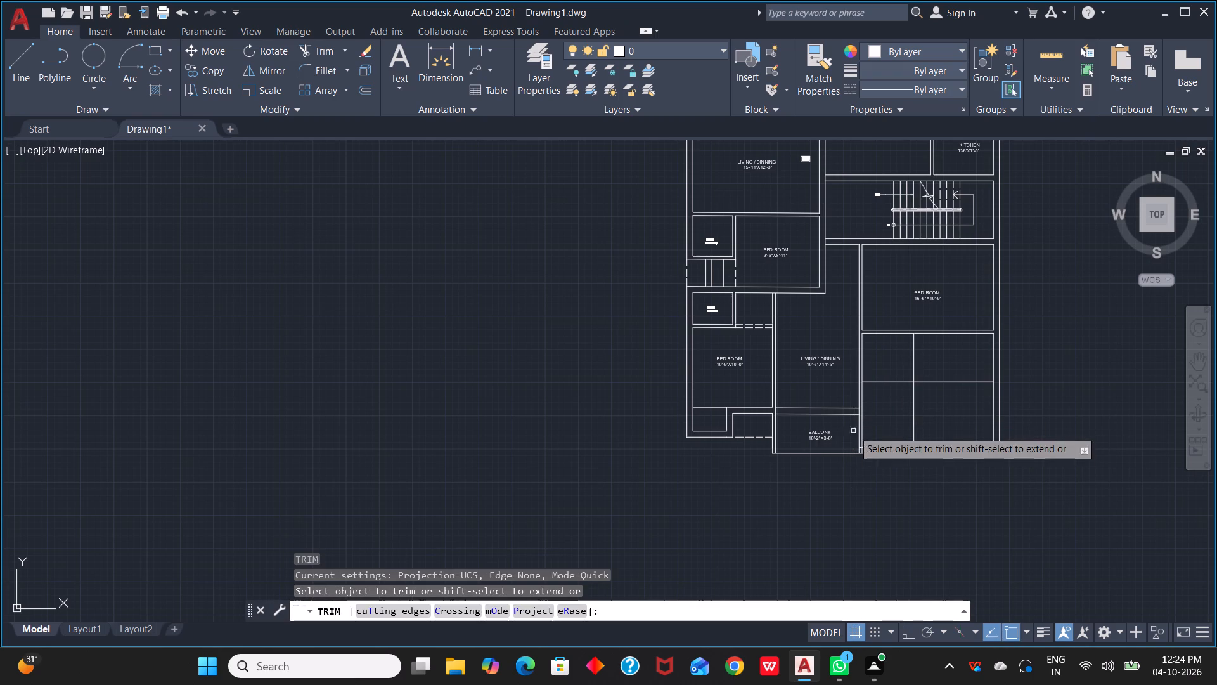
pyautogui.moveTo(891, 360); pyautogui.dragTo(919, 417)
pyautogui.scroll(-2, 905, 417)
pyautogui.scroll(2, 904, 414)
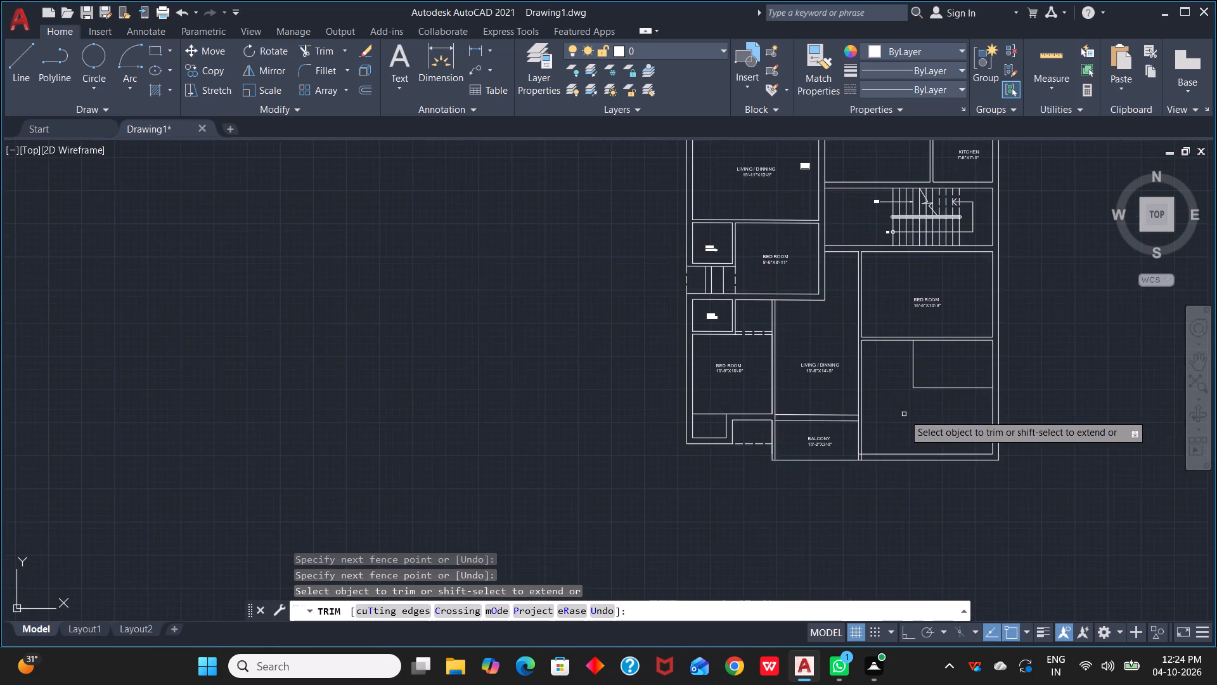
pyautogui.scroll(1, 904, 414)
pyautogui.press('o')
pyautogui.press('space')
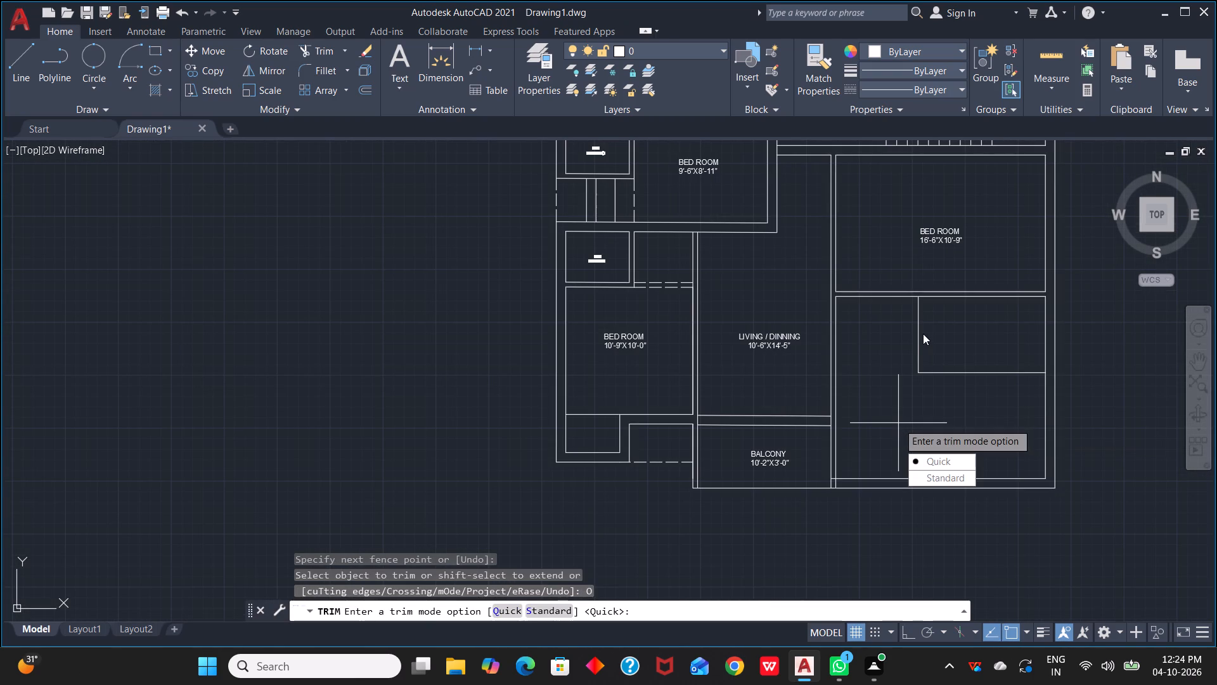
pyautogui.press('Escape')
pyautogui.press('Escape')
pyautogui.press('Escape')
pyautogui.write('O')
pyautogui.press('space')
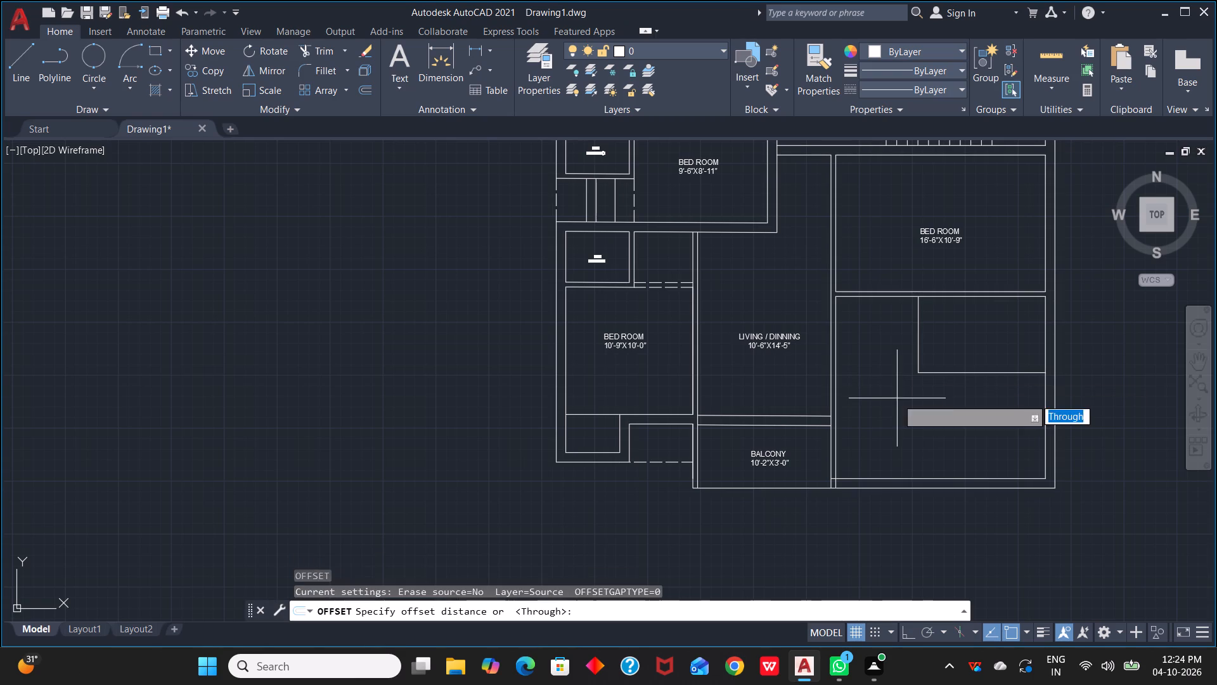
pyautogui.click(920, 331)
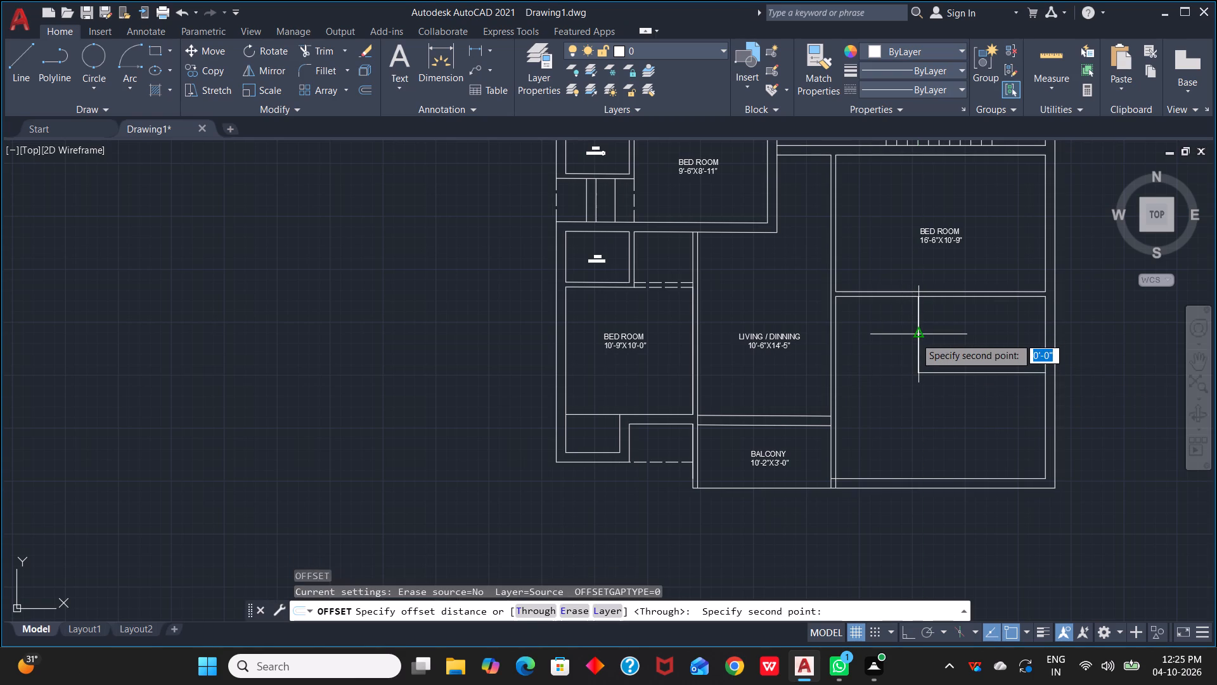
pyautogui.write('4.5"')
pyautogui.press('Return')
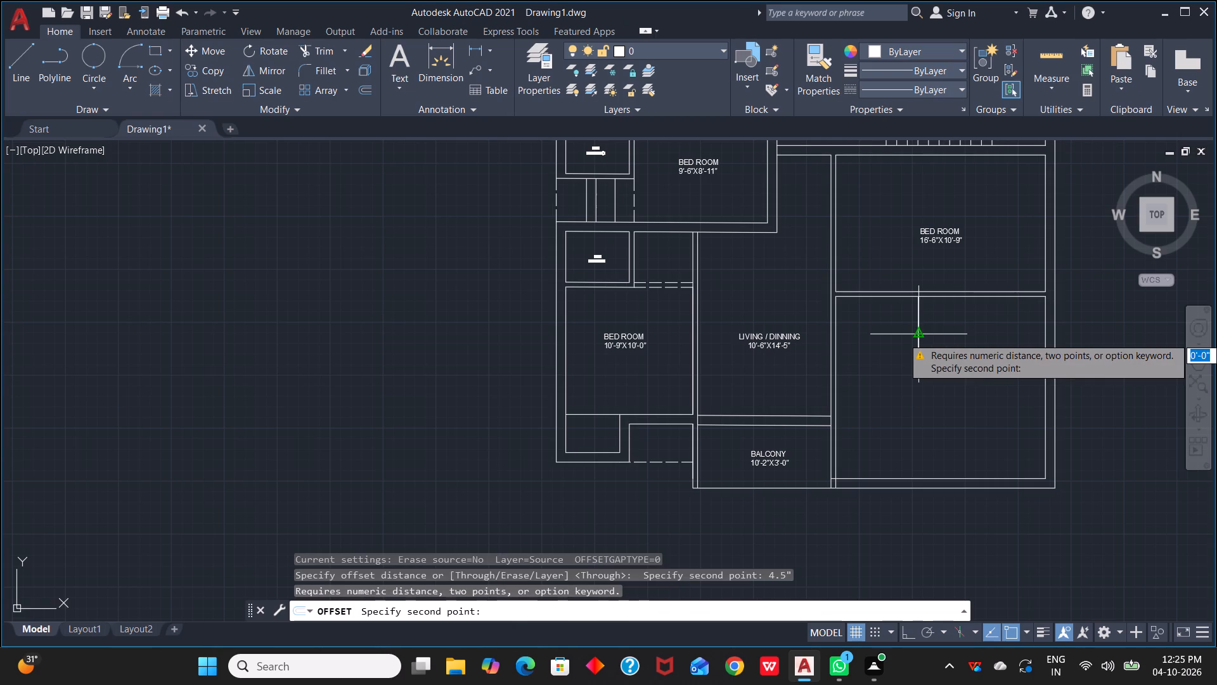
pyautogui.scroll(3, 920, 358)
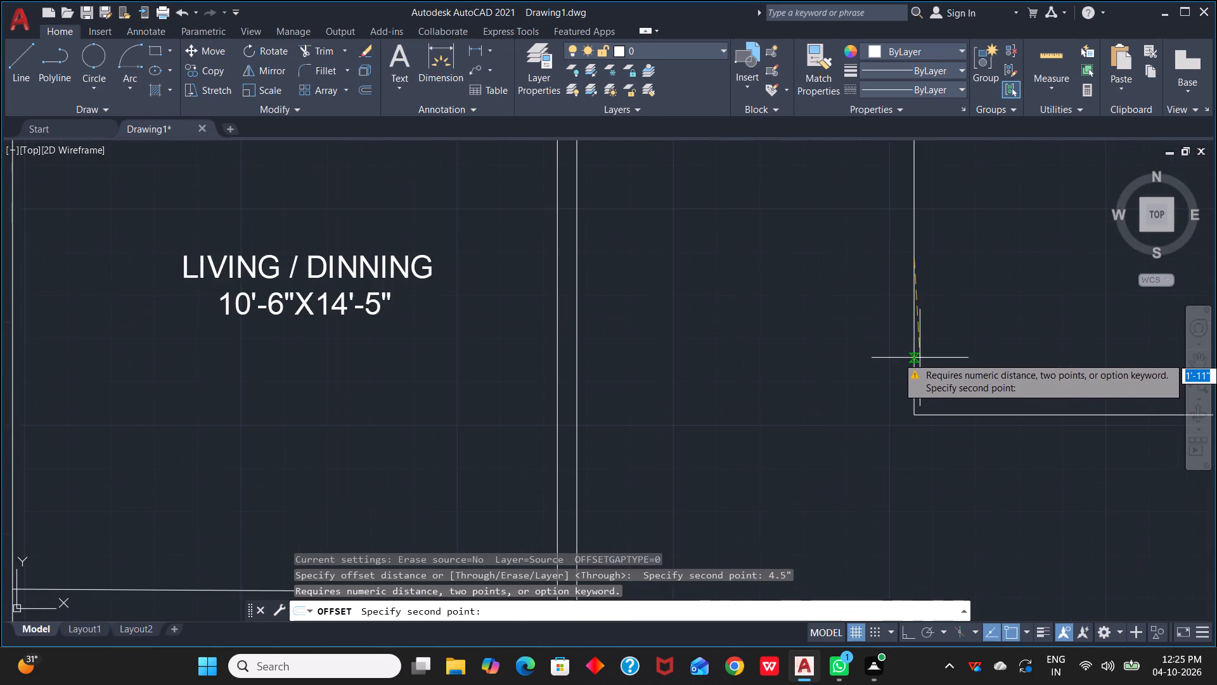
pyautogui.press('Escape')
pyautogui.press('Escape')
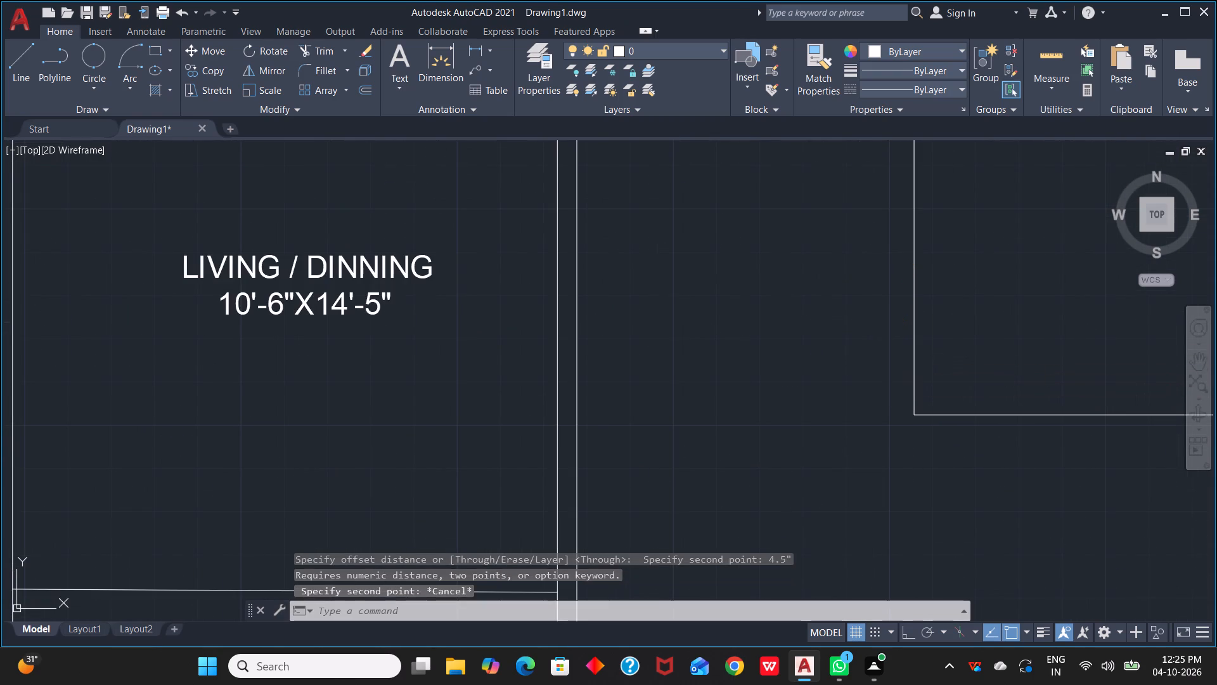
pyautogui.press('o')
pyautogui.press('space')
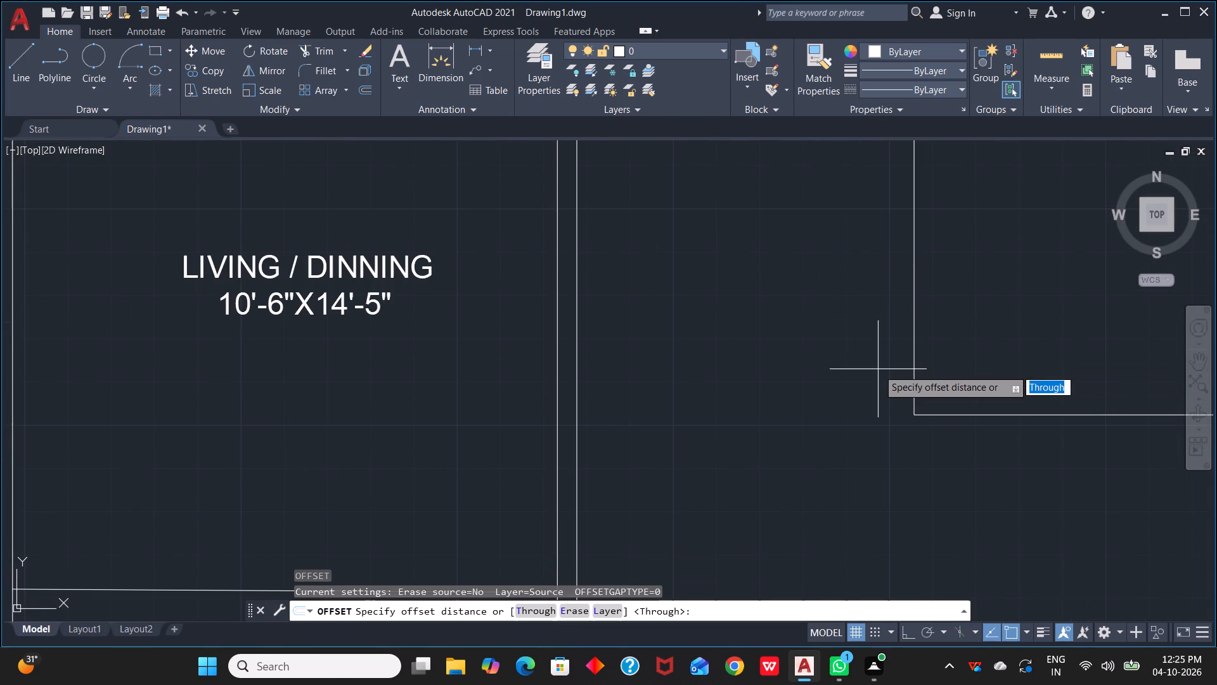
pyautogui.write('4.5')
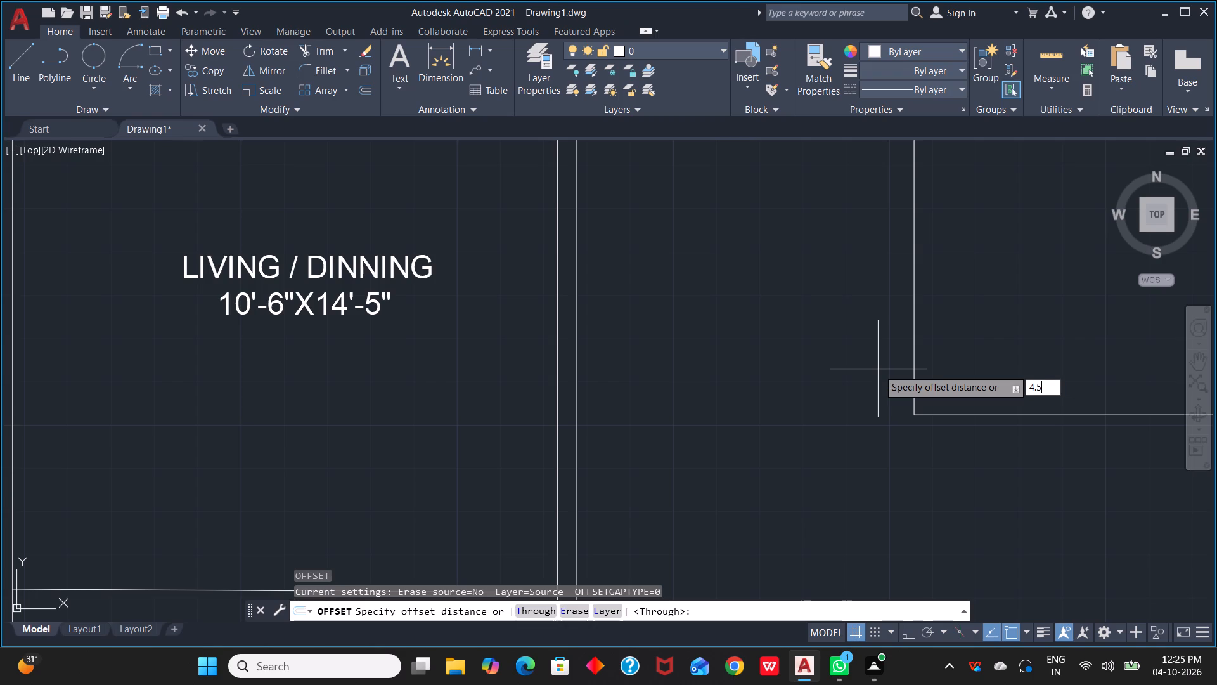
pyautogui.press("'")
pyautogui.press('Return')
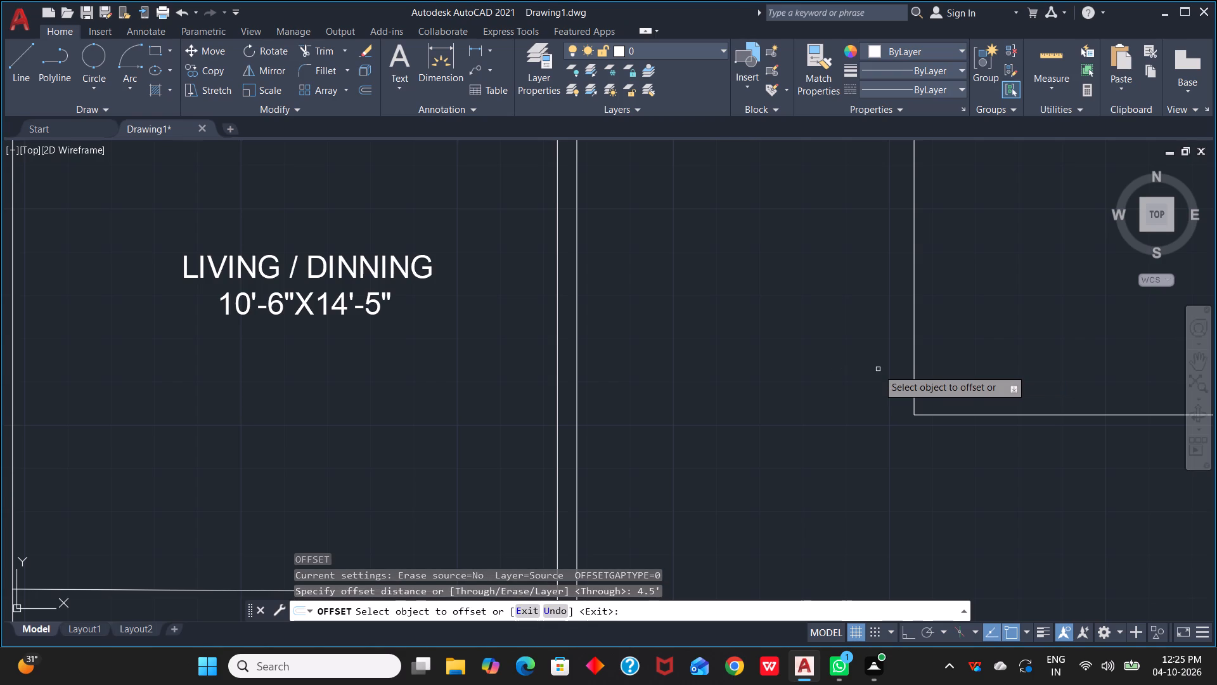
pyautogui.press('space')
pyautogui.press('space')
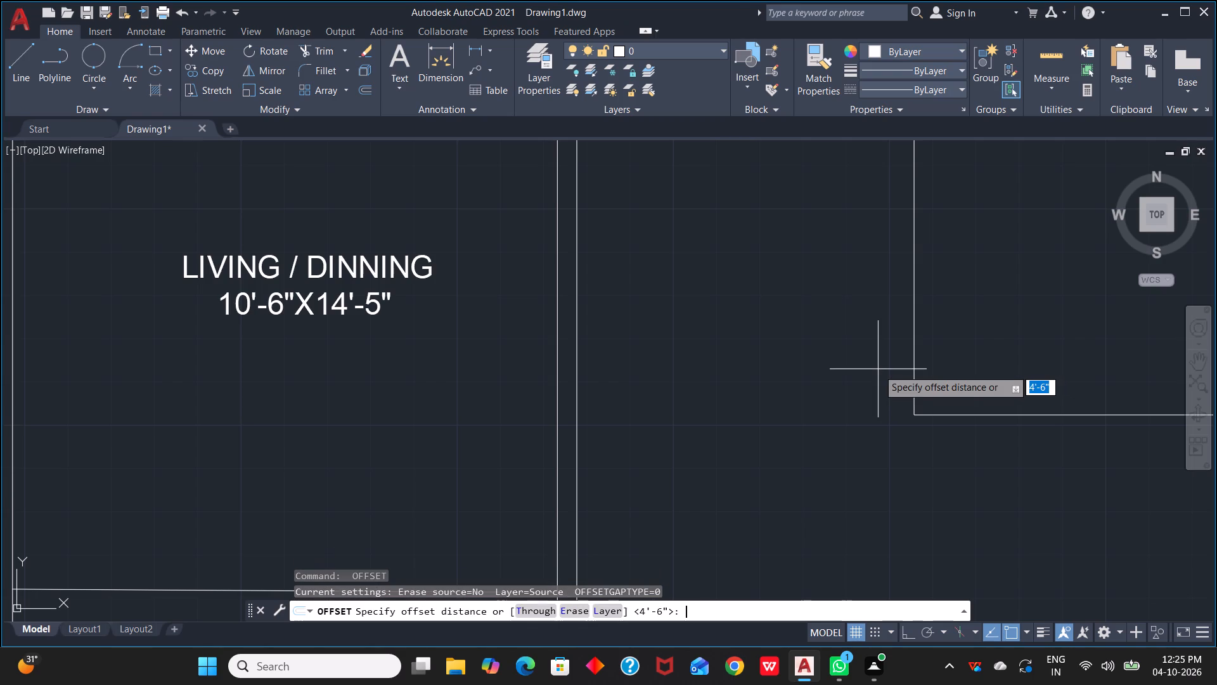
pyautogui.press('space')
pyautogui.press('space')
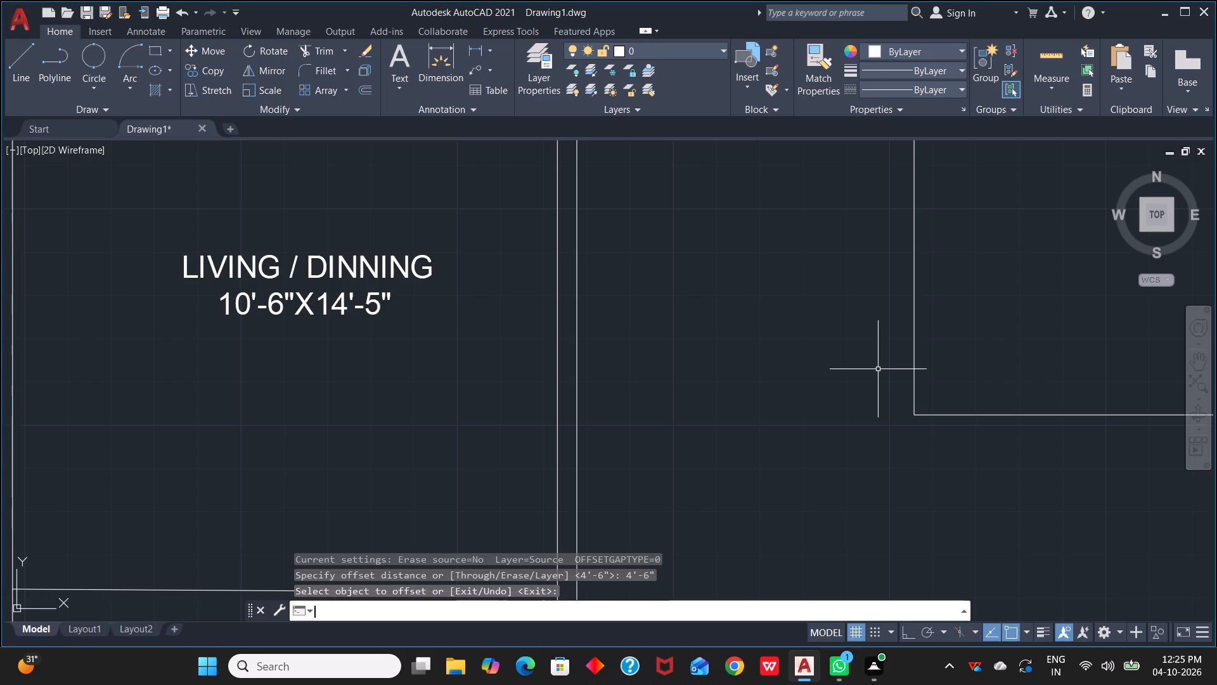
# Offset the small room's west line westward and its south line southward by 4.5" to give both walls thickness.
pyautogui.press('space')
pyautogui.write('4.5"')
pyautogui.press('space')
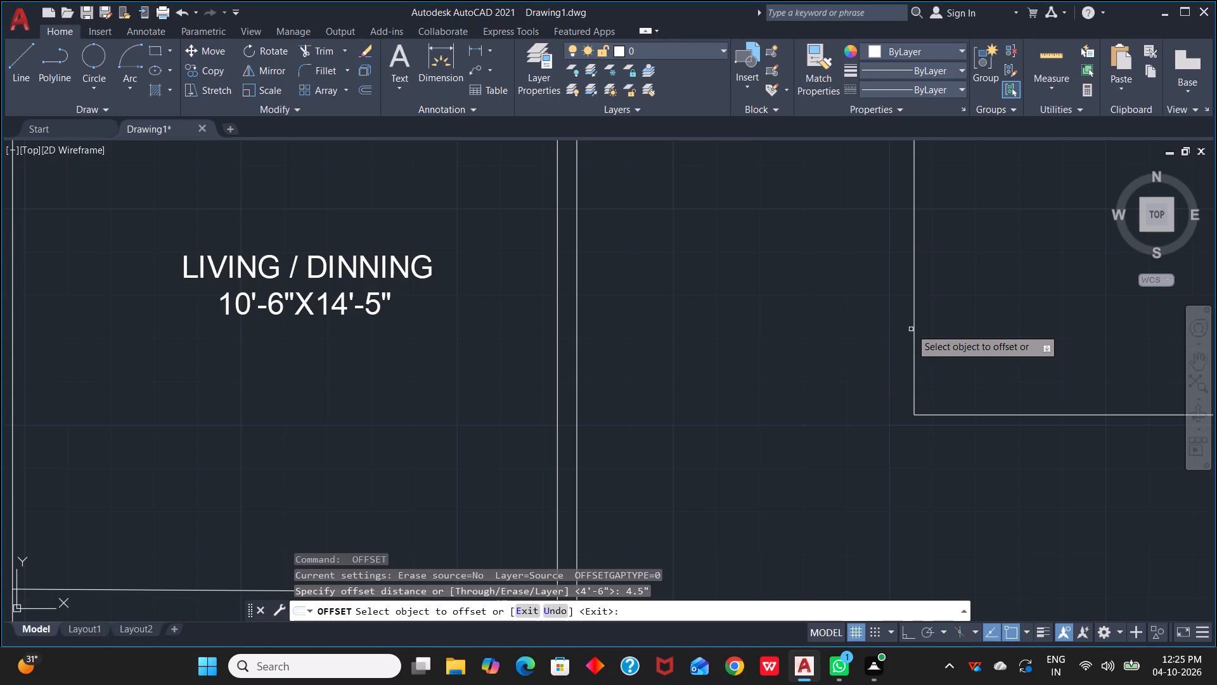
pyautogui.click(914, 326)
pyautogui.click(895, 332)
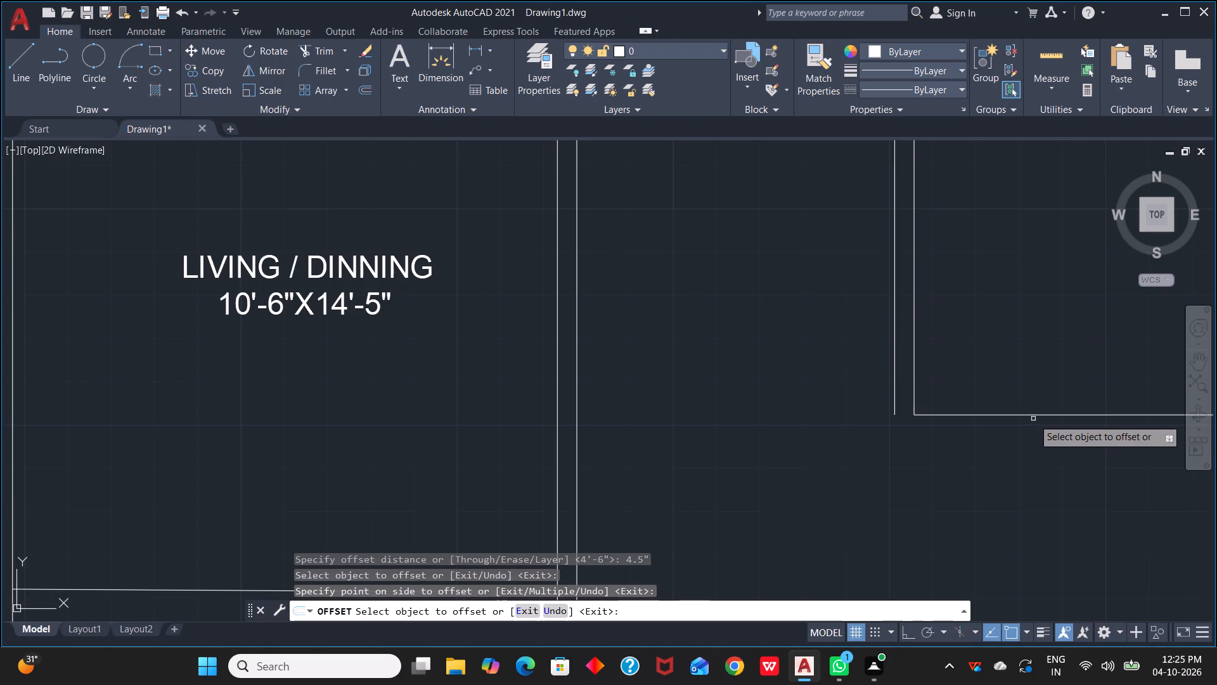
pyautogui.moveTo(1035, 415); pyautogui.dragTo(1034, 440)
pyautogui.click(1033, 440)
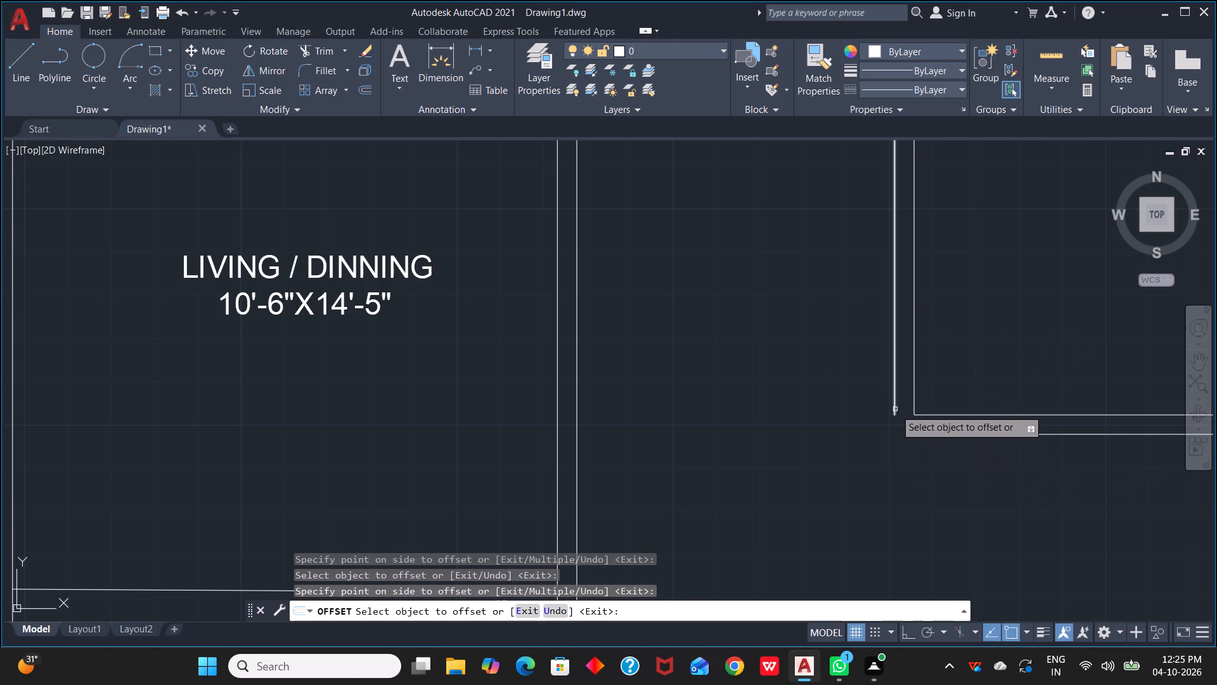
pyautogui.click(895, 409)
pyautogui.moveTo(896, 416); pyautogui.dragTo(897, 437)
pyautogui.press('Escape')
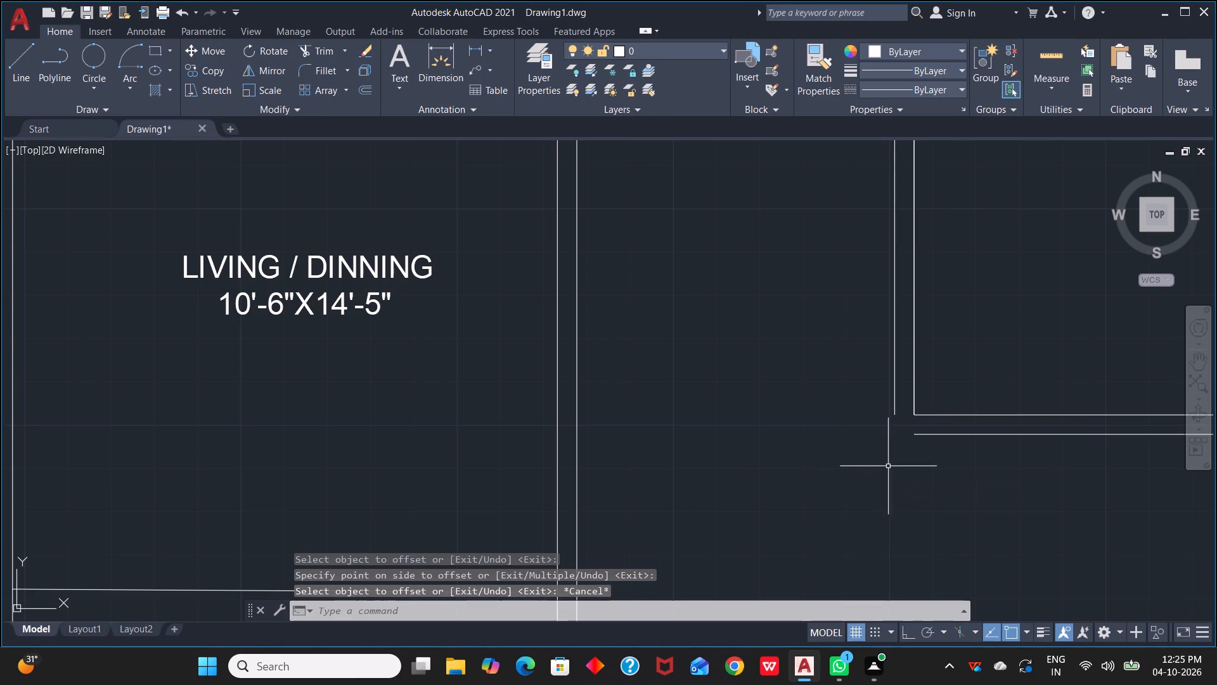
# Extend the small room's outer south wall line west to the living room wall and its outer west line down to meet it.
pyautogui.press('e')
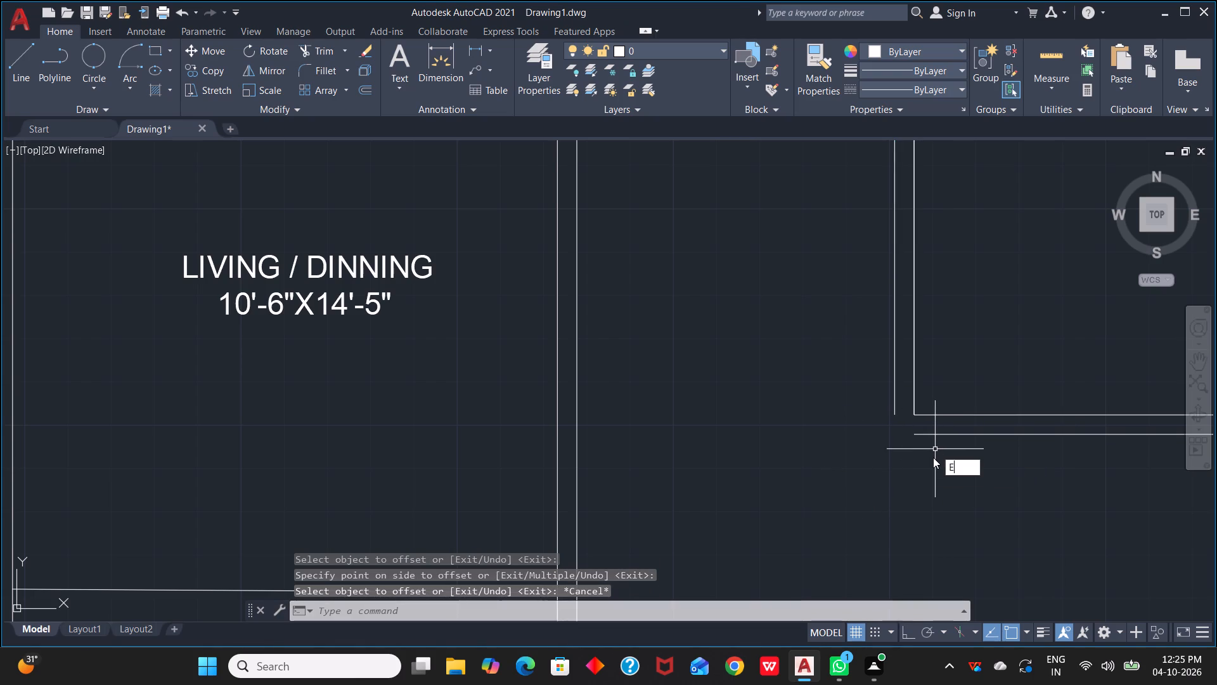
pyautogui.write('X')
pyautogui.press('space')
pyautogui.click(933, 433)
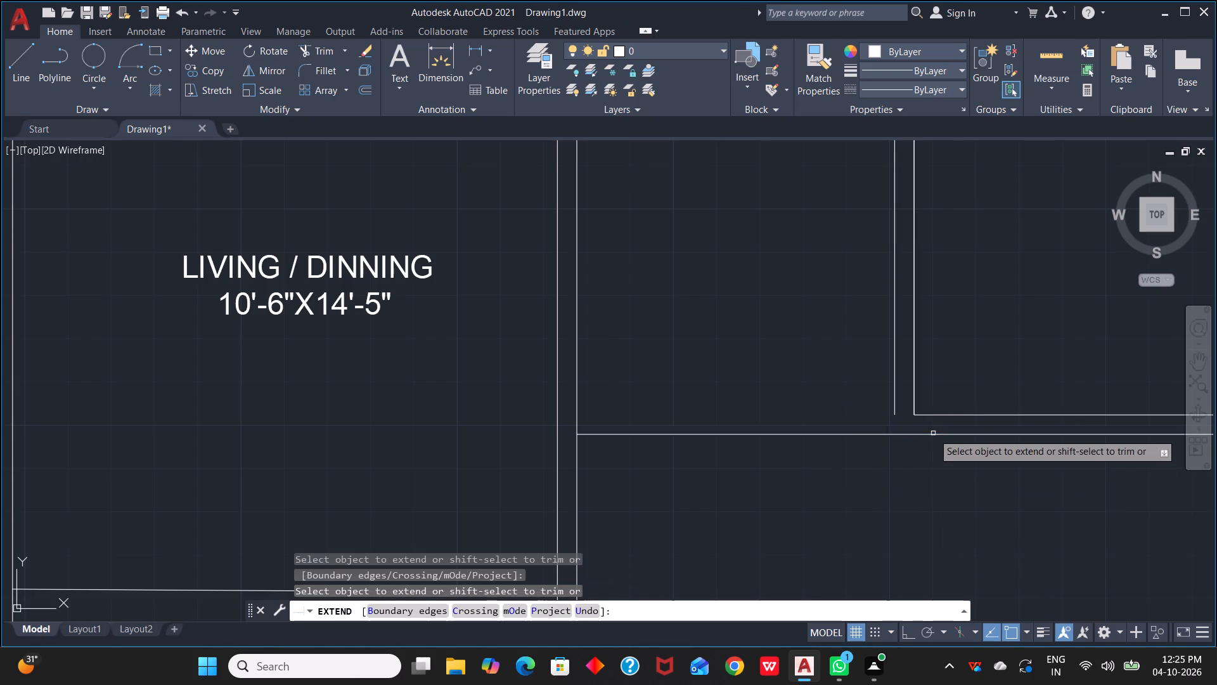
pyautogui.click(896, 396)
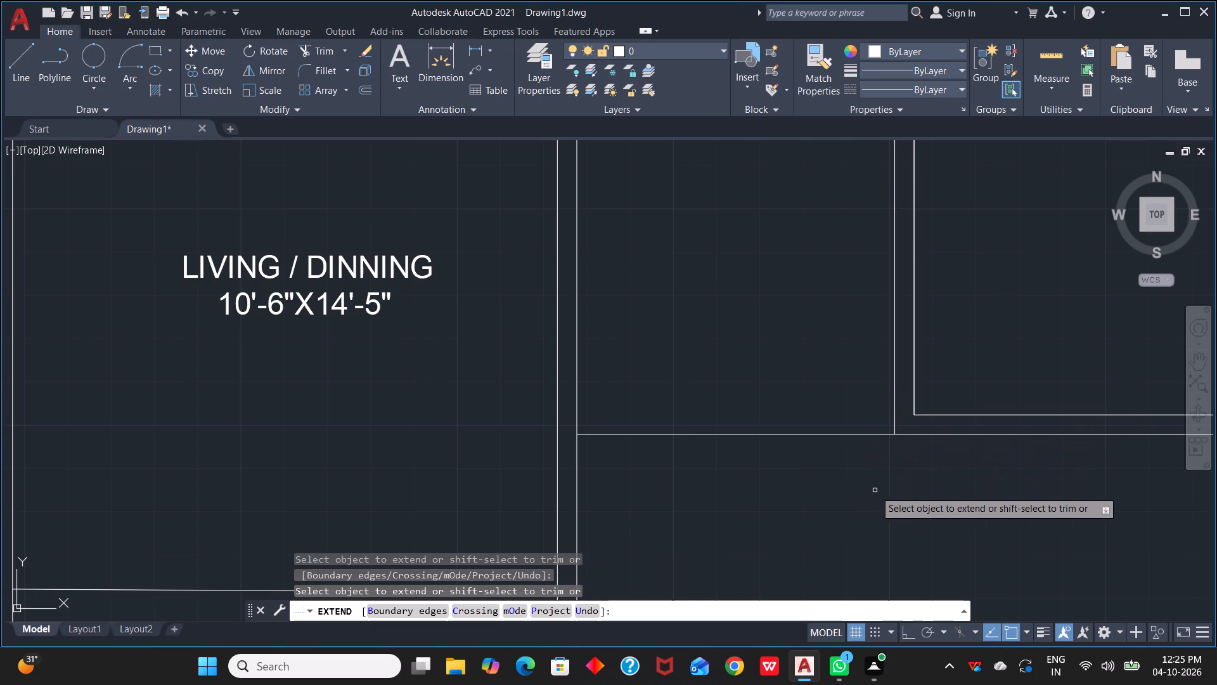
pyautogui.press('Escape')
# Trim the extended south wall line west of the small room's outer corner.
pyautogui.press('t')
pyautogui.write('R')
pyautogui.press('space')
pyautogui.moveTo(841, 379); pyautogui.dragTo(857, 477)
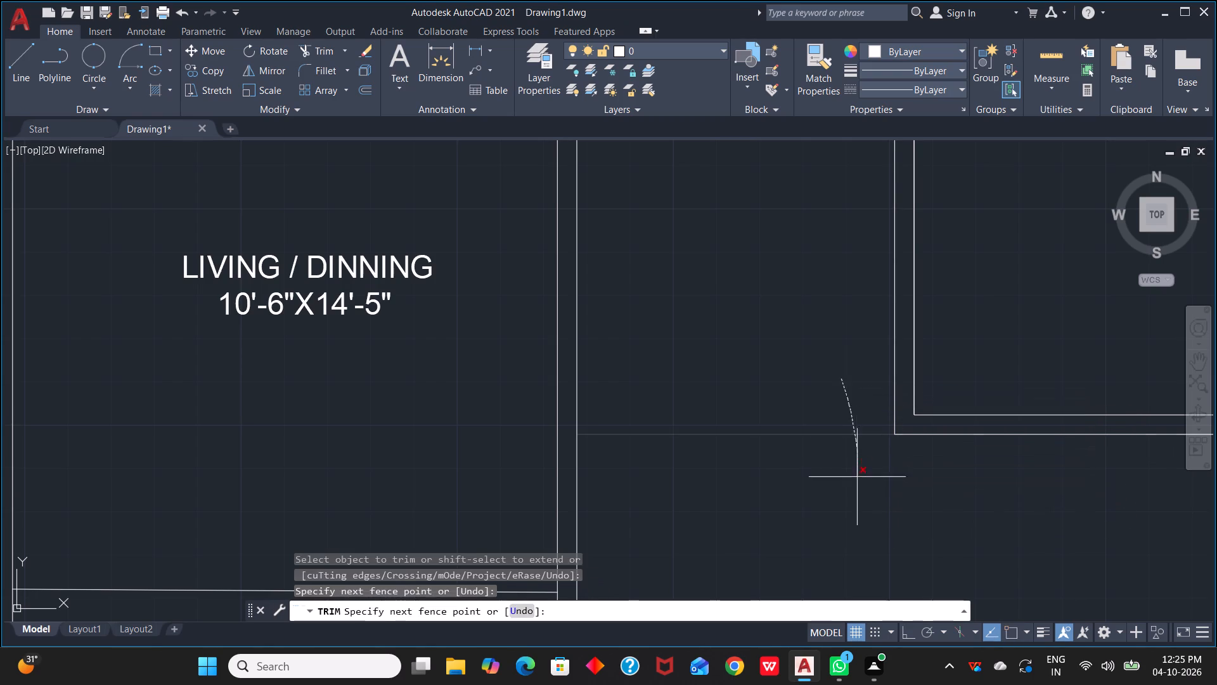
pyautogui.moveTo(857, 477); pyautogui.dragTo(857, 482)
pyautogui.scroll(-2, 861, 481)
pyautogui.scroll(1, 943, 398)
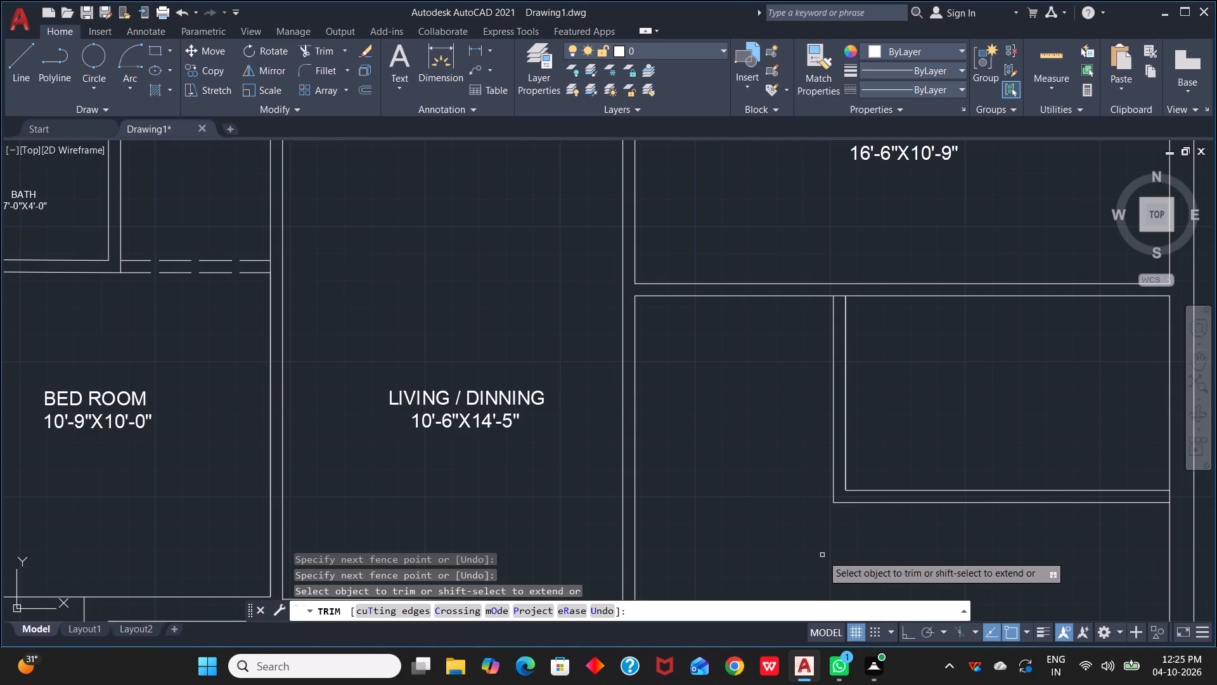
# Draw a straight horizontal line from the small room's inner southwest corner west to the living room's east wall.
pyautogui.scroll(1, 786, 502)
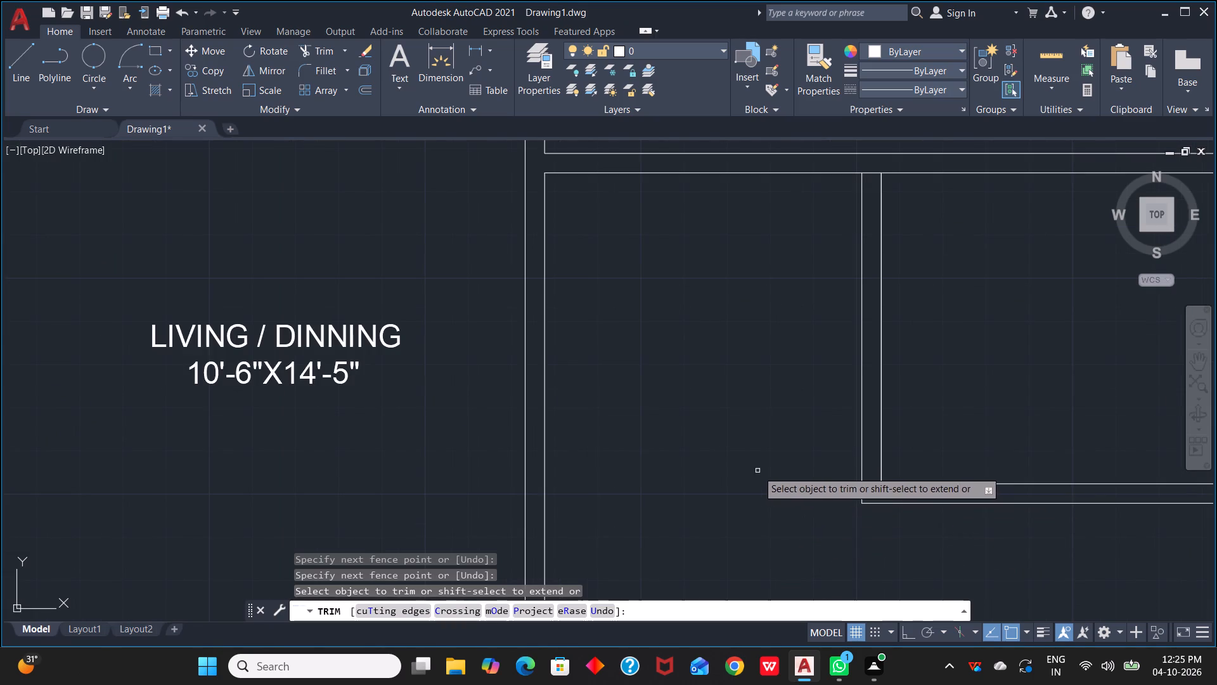
pyautogui.press('l')
pyautogui.press('space')
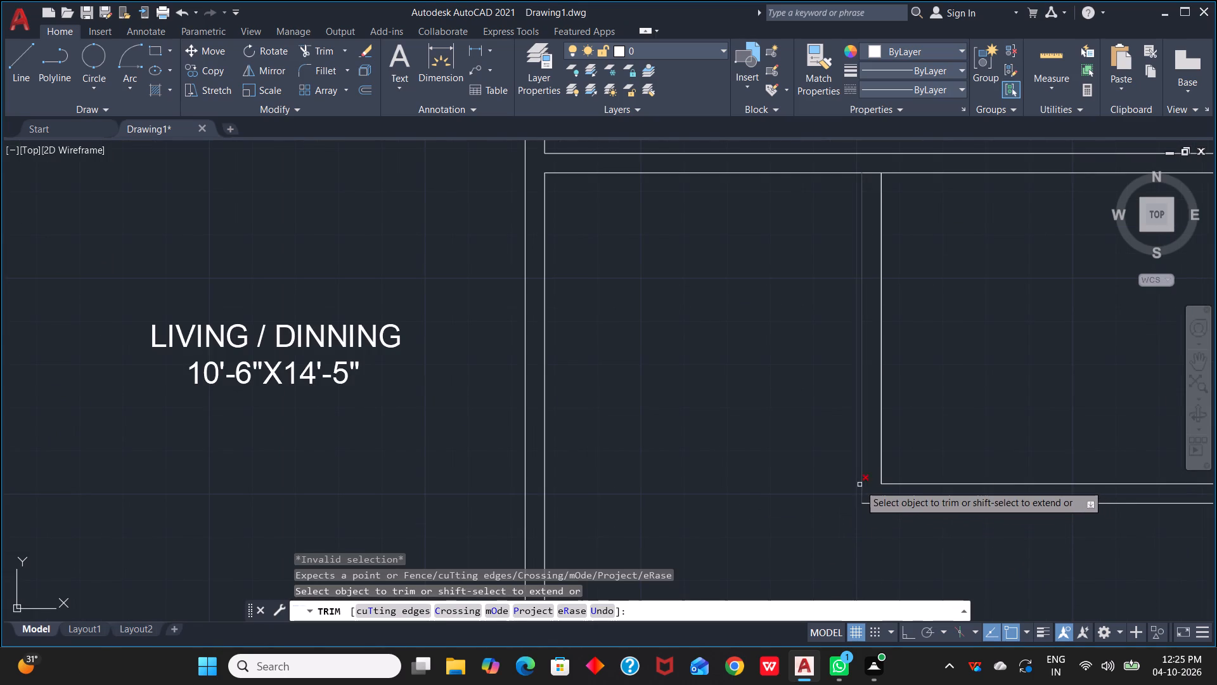
pyautogui.press('Escape')
pyautogui.press('Escape')
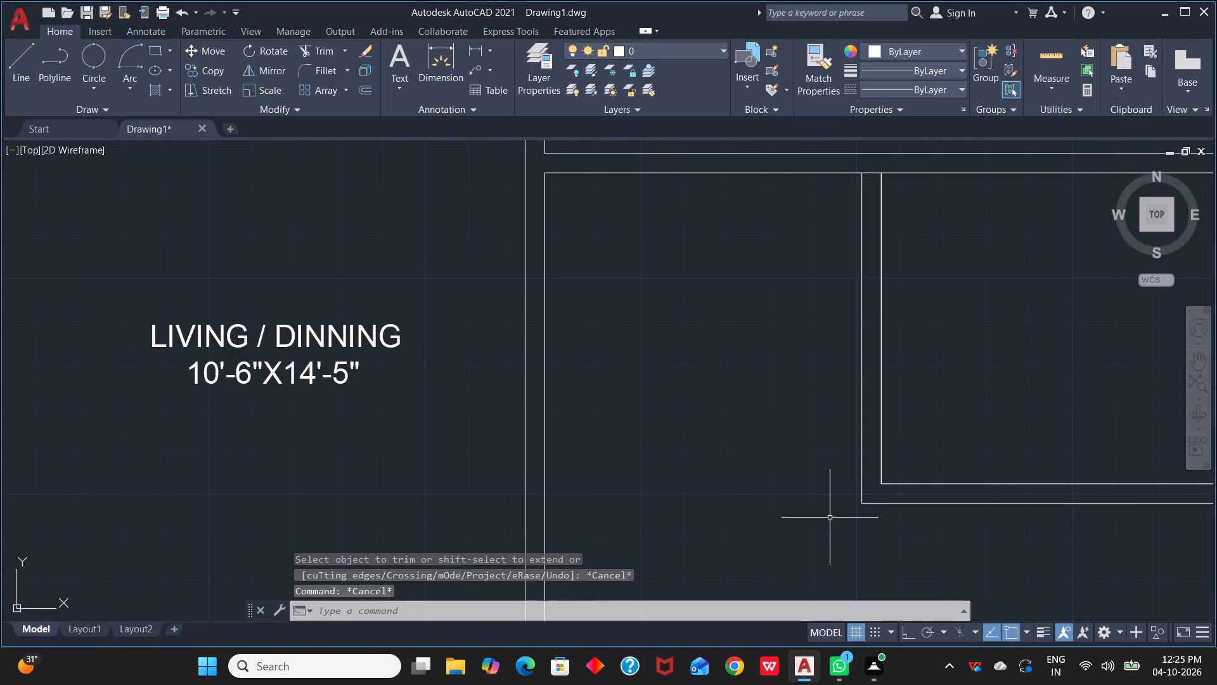
pyautogui.press('l')
pyautogui.press('space')
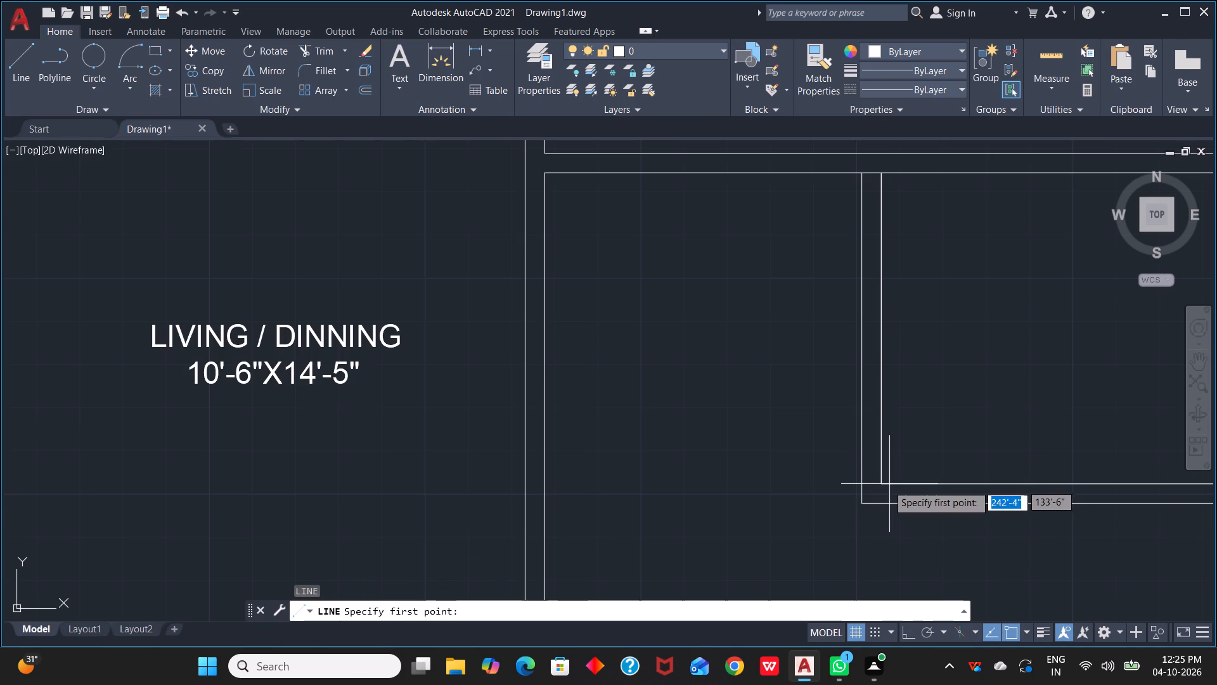
pyautogui.scroll(3, 883, 485)
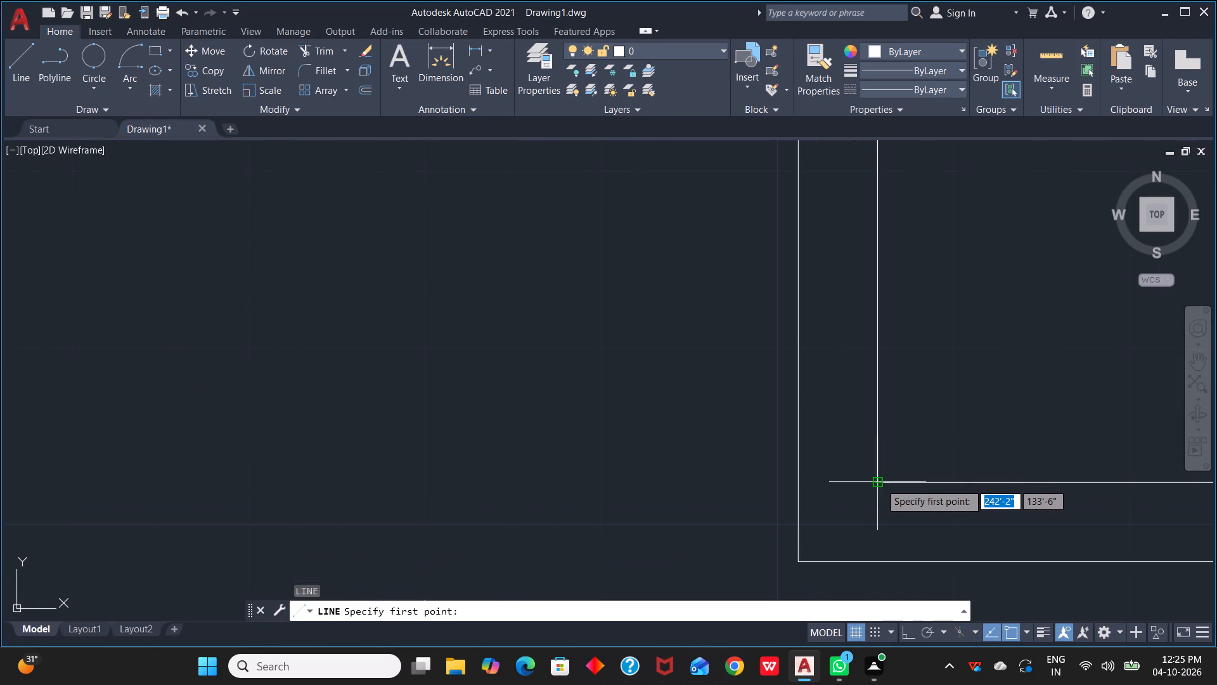
pyautogui.click(880, 483)
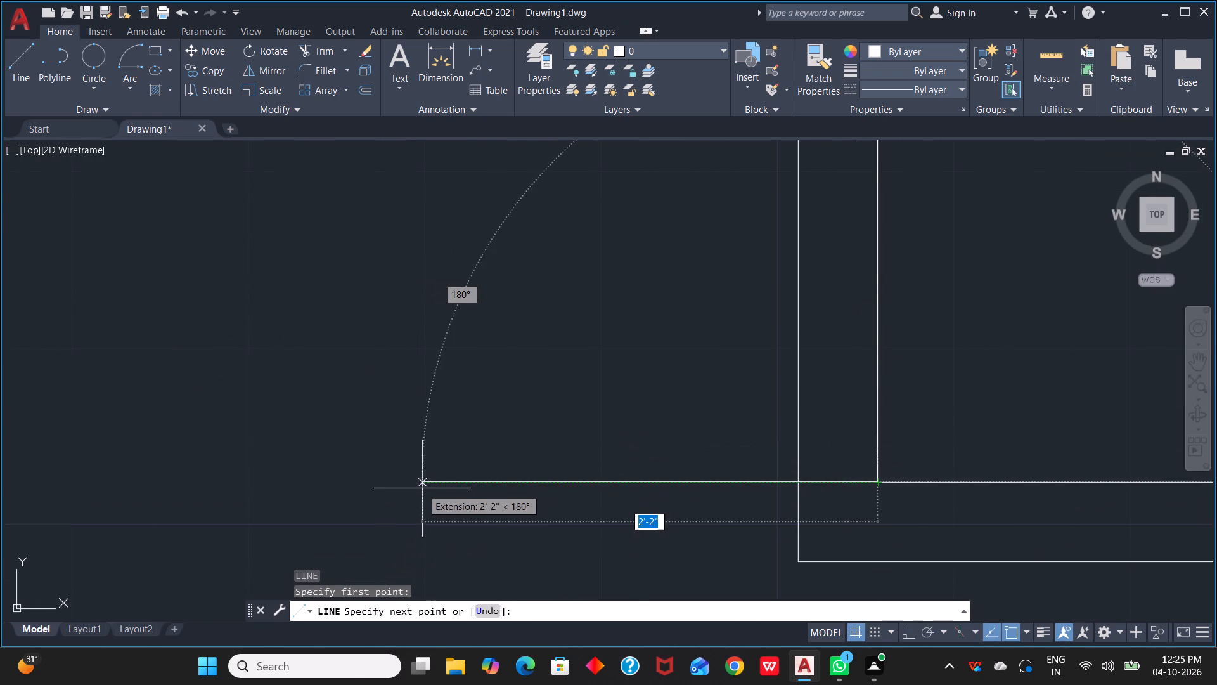
pyautogui.press('F8')
pyautogui.scroll(-2, 434, 487)
pyautogui.moveTo(387, 499); pyautogui.dragTo(470, 504, button='middle')
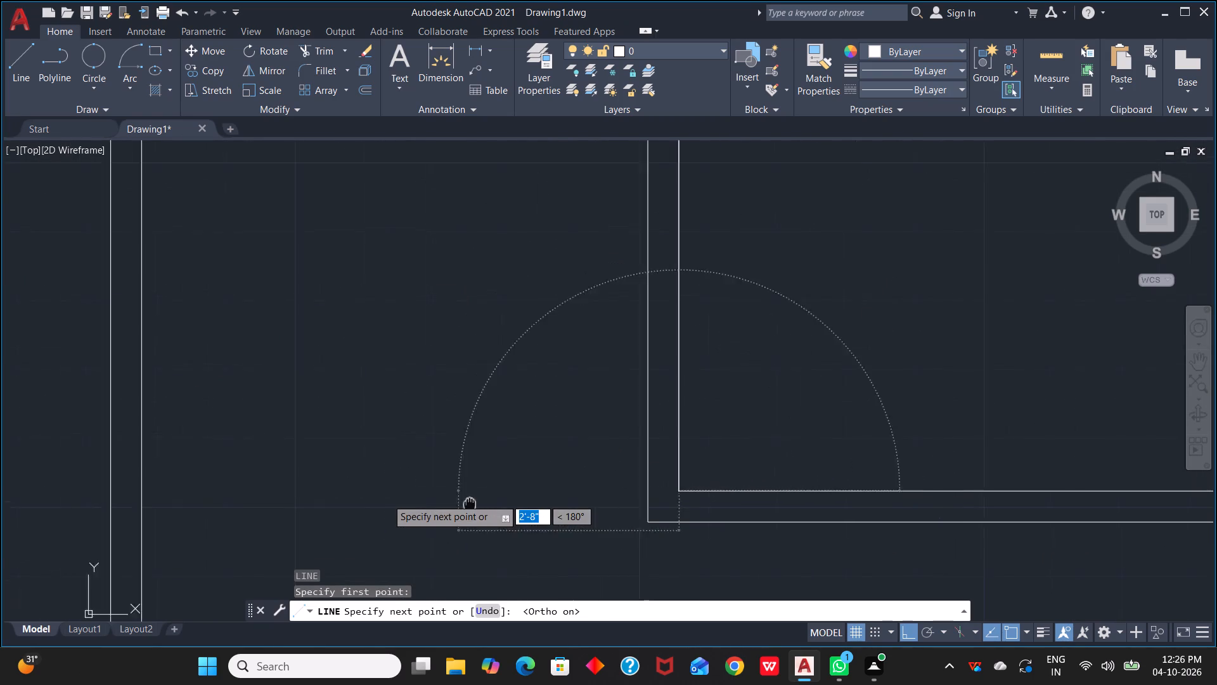
pyautogui.moveTo(470, 504); pyautogui.dragTo(843, 464, button='middle')
pyautogui.scroll(2, 526, 459)
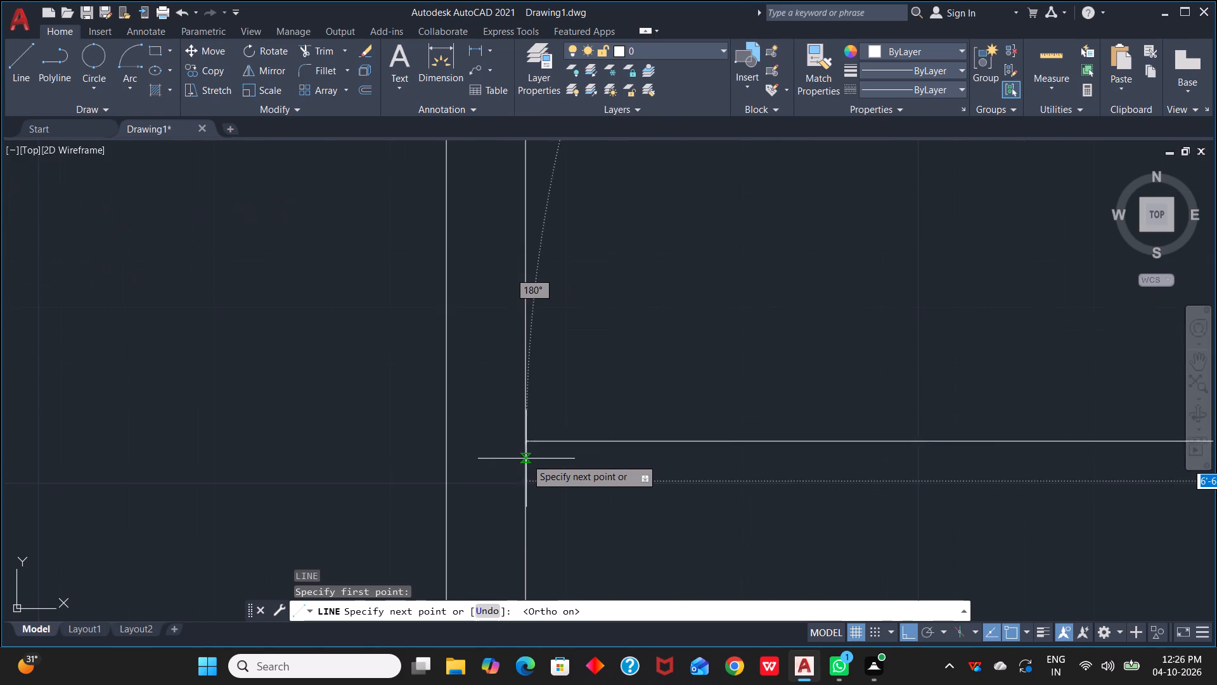
pyautogui.click(524, 443)
pyautogui.scroll(-3, 561, 490)
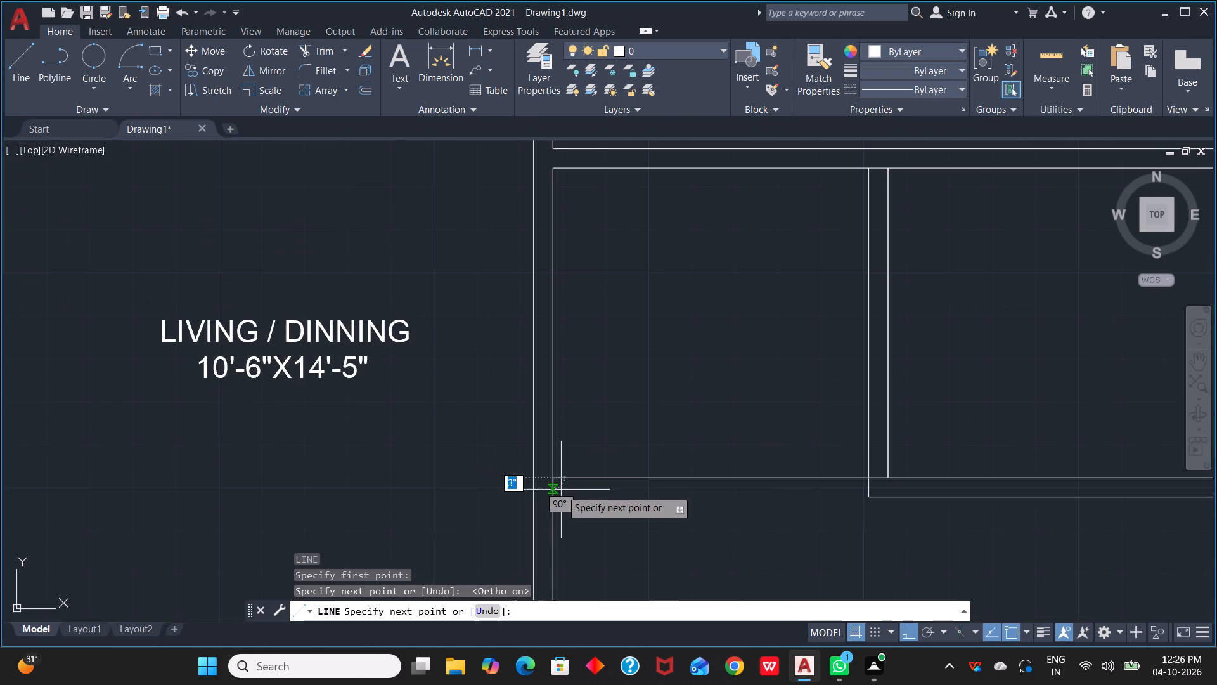
pyautogui.press('Escape')
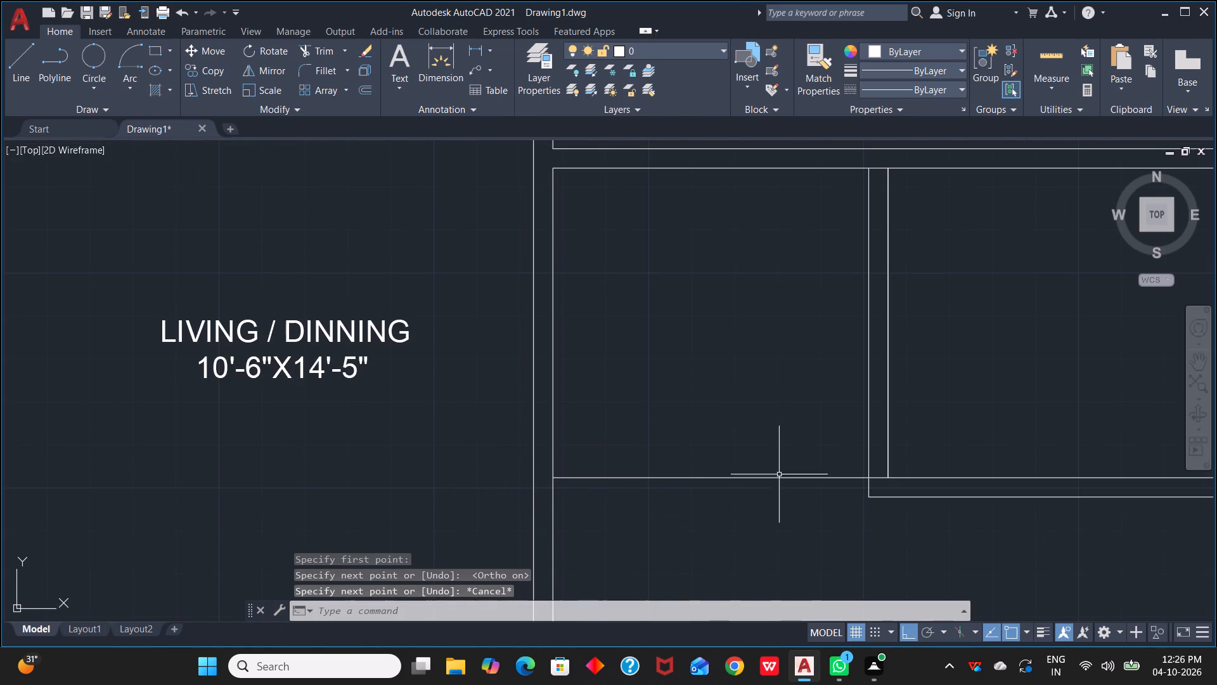
# Trim the part of the new line that crosses the thickness of the small room's west wall.
pyautogui.scroll(2, 847, 473)
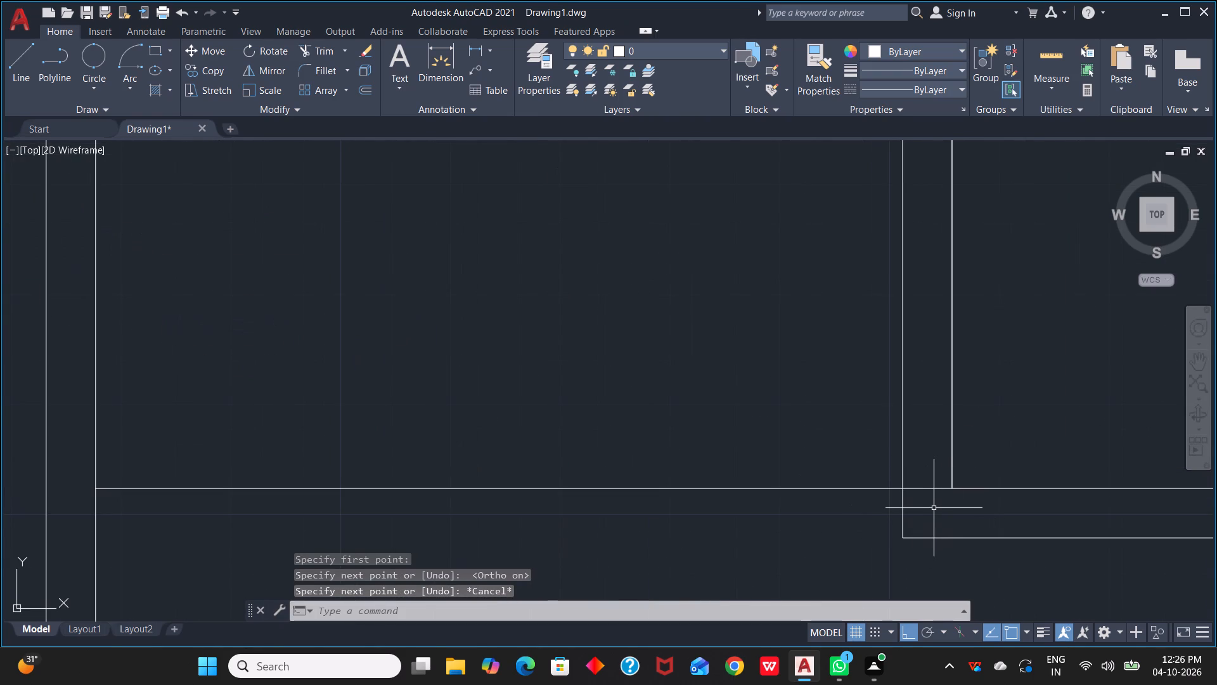
pyautogui.press('t')
pyautogui.press('r')
pyautogui.press('space')
pyautogui.moveTo(932, 502); pyautogui.dragTo(929, 474)
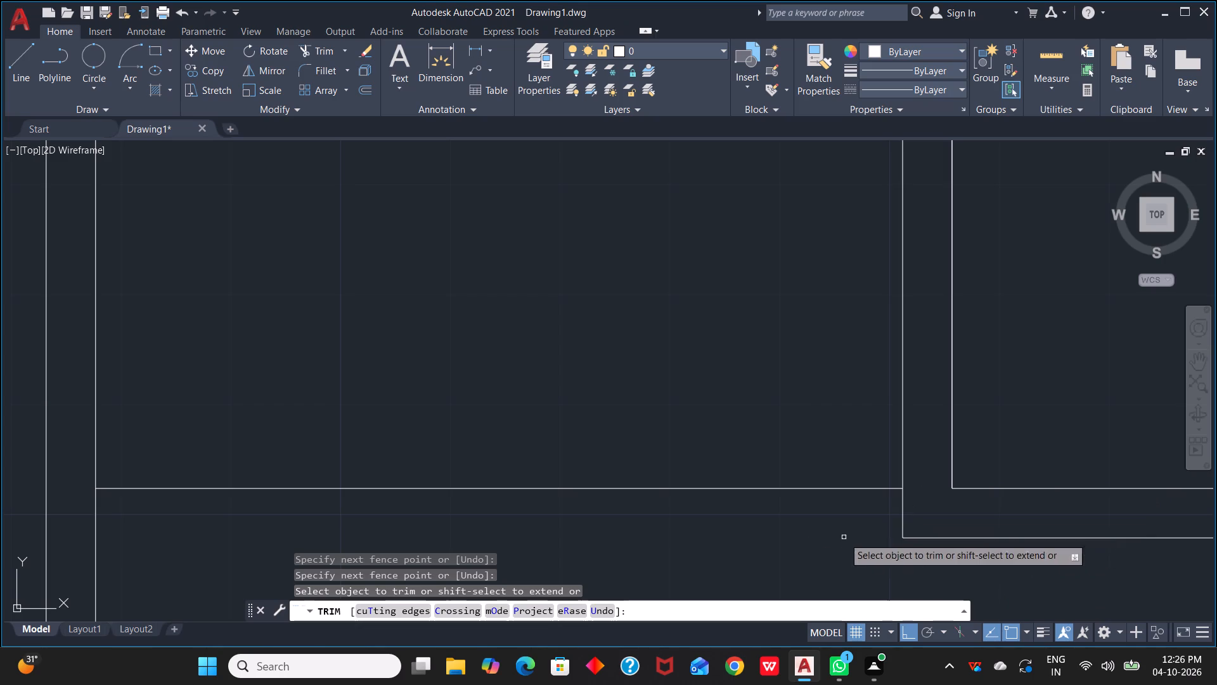
pyautogui.press('Escape')
# Offset the new line southward by 4.5" to align with the small room's outer south wall face.
pyautogui.write('O')
pyautogui.press('space')
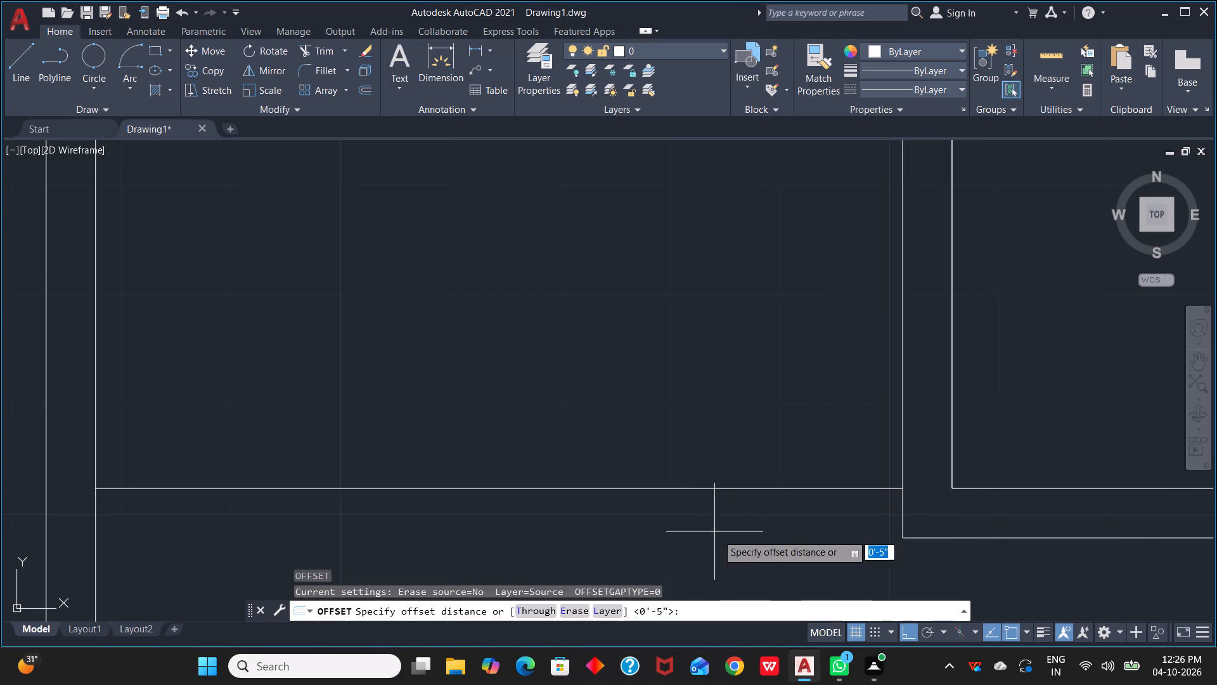
pyautogui.scroll(-3, 929, 506)
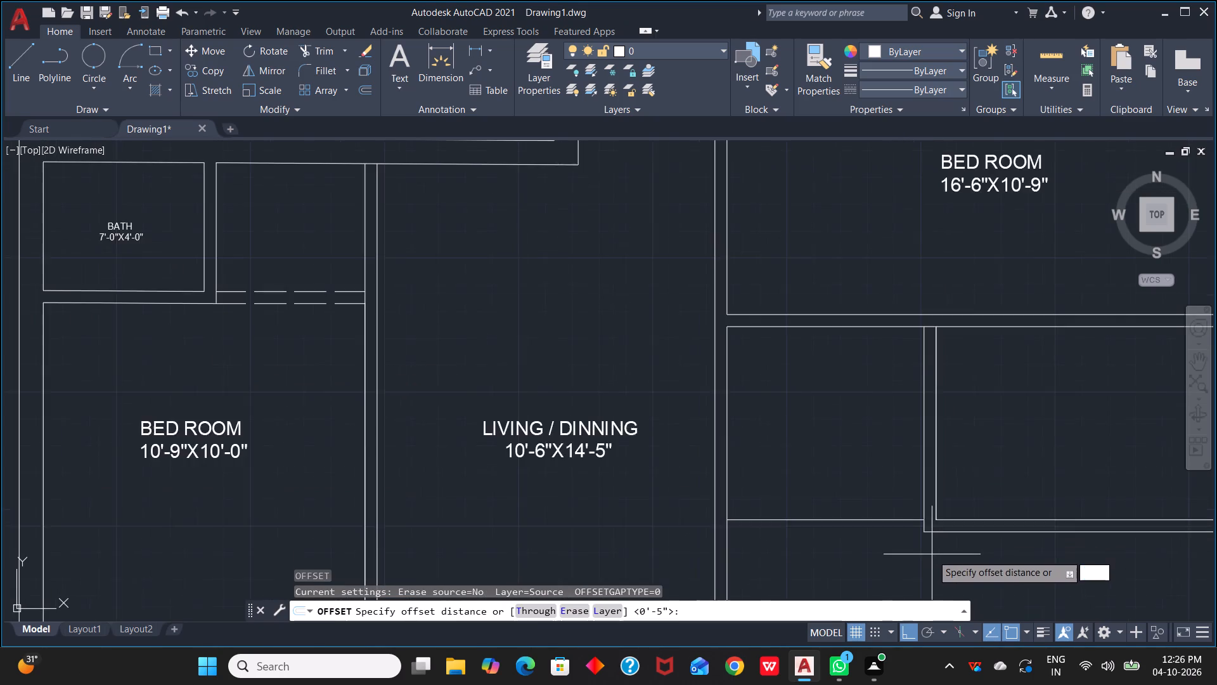
pyautogui.scroll(2, 918, 551)
pyautogui.write('4.5"')
pyautogui.press('space')
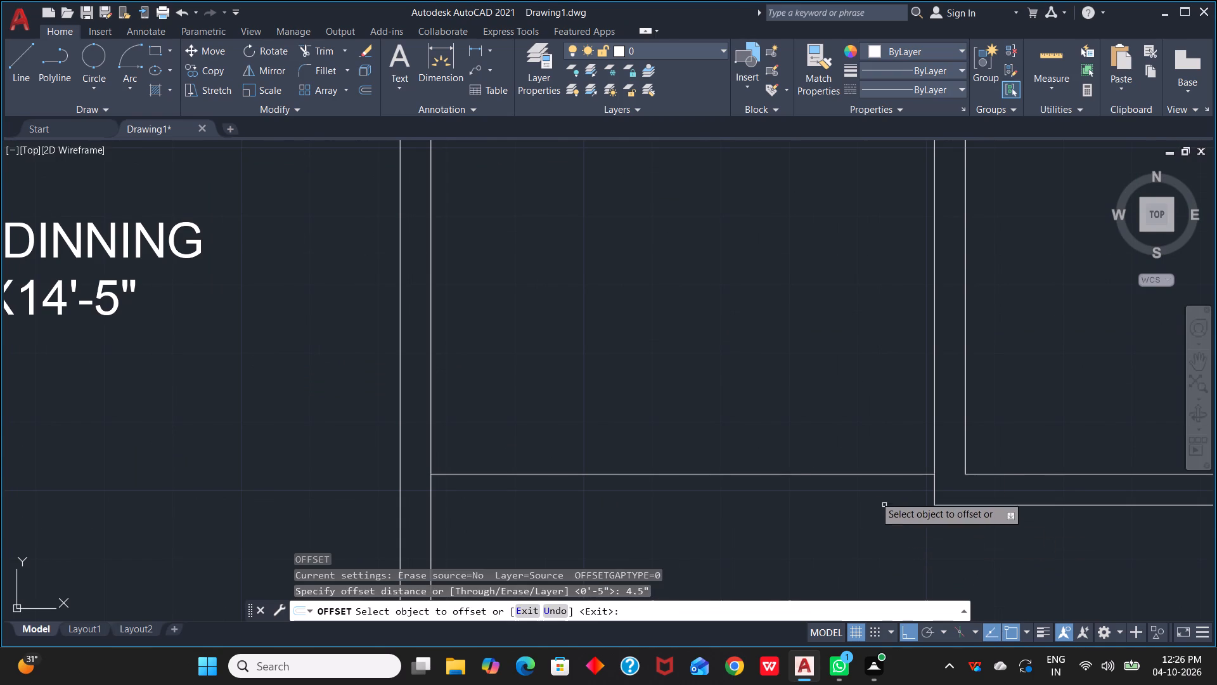
pyautogui.click(650, 475)
pyautogui.click(654, 491)
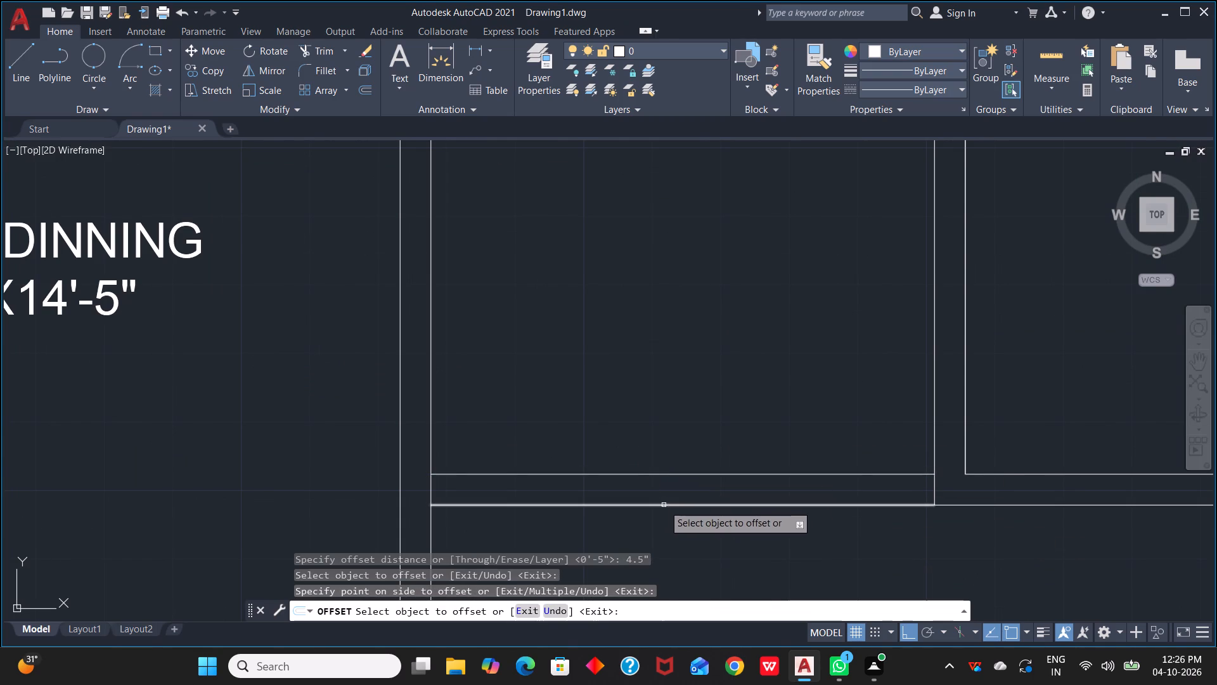
pyautogui.scroll(3, 738, 502)
pyautogui.scroll(-6, 738, 502)
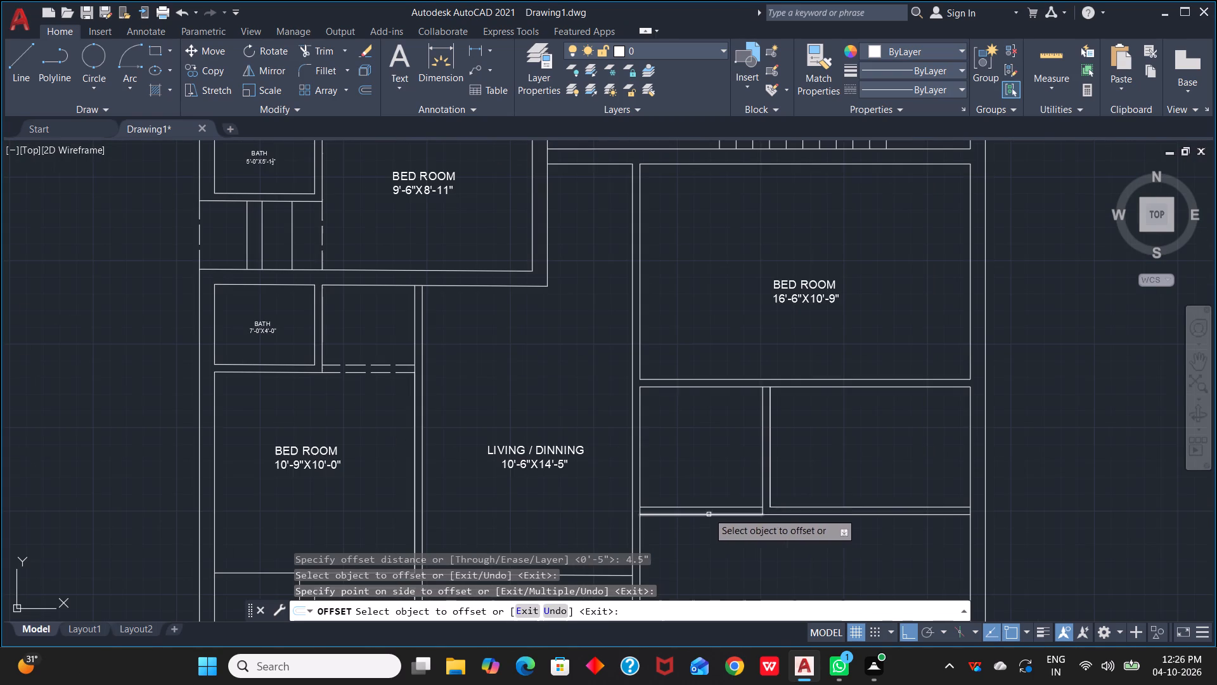
pyautogui.press('Escape')
# Match both new lines west of the small room to the dashed line beside the 7'-0"X4'-0" bath.
pyautogui.write('MA')
pyautogui.press('space')
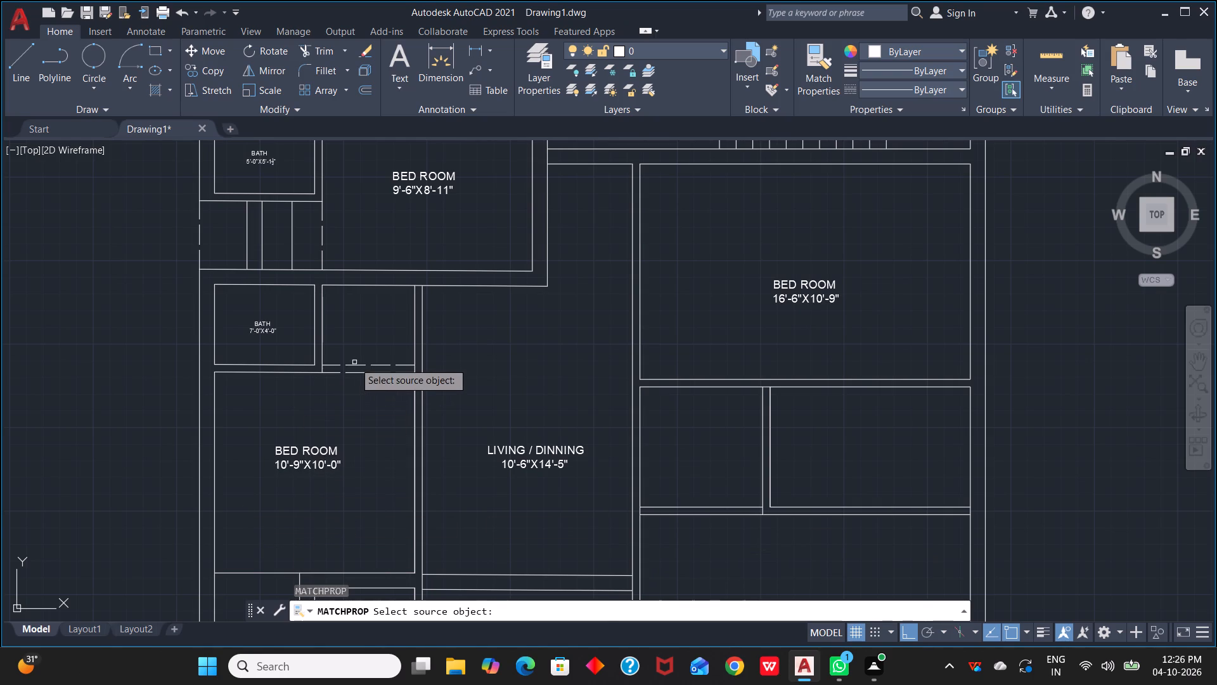
pyautogui.click(354, 362)
pyautogui.click(352, 364)
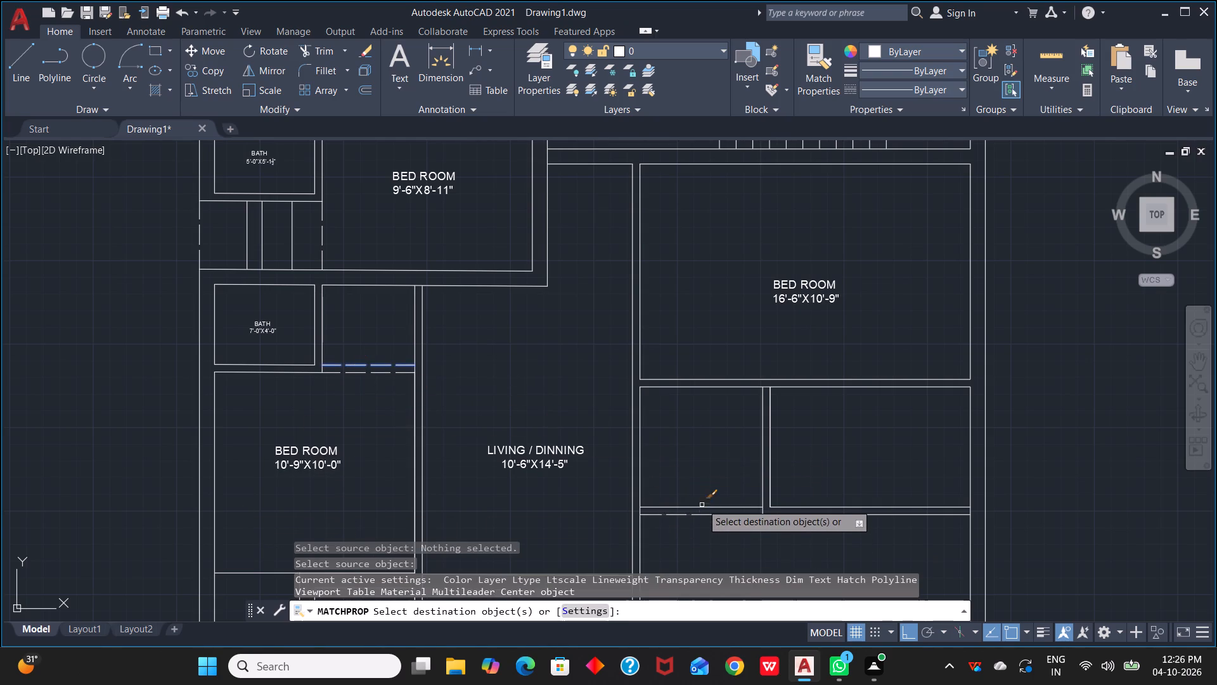
pyautogui.moveTo(702, 499); pyautogui.dragTo(714, 539)
pyautogui.doubleClick(716, 528)
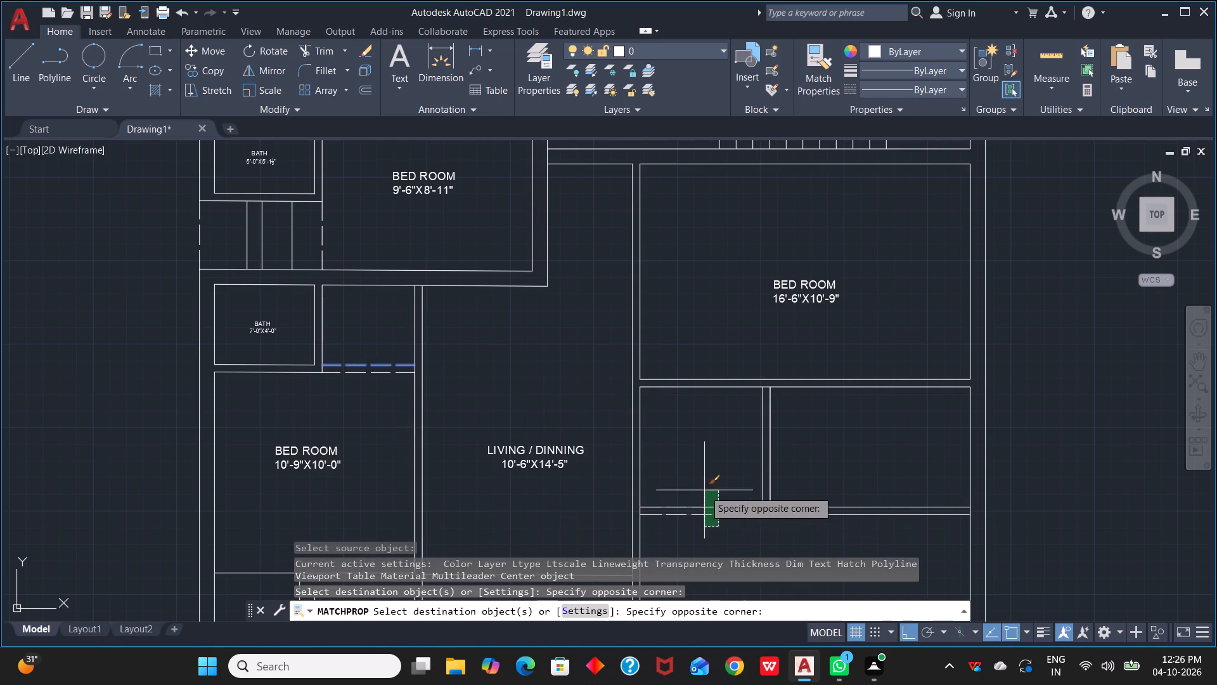
pyautogui.click(704, 490)
pyautogui.press('Escape')
# Extend the upper new dashed line west across the living room's east wall to its outer line.
pyautogui.scroll(-3, 720, 485)
pyautogui.scroll(1, 739, 516)
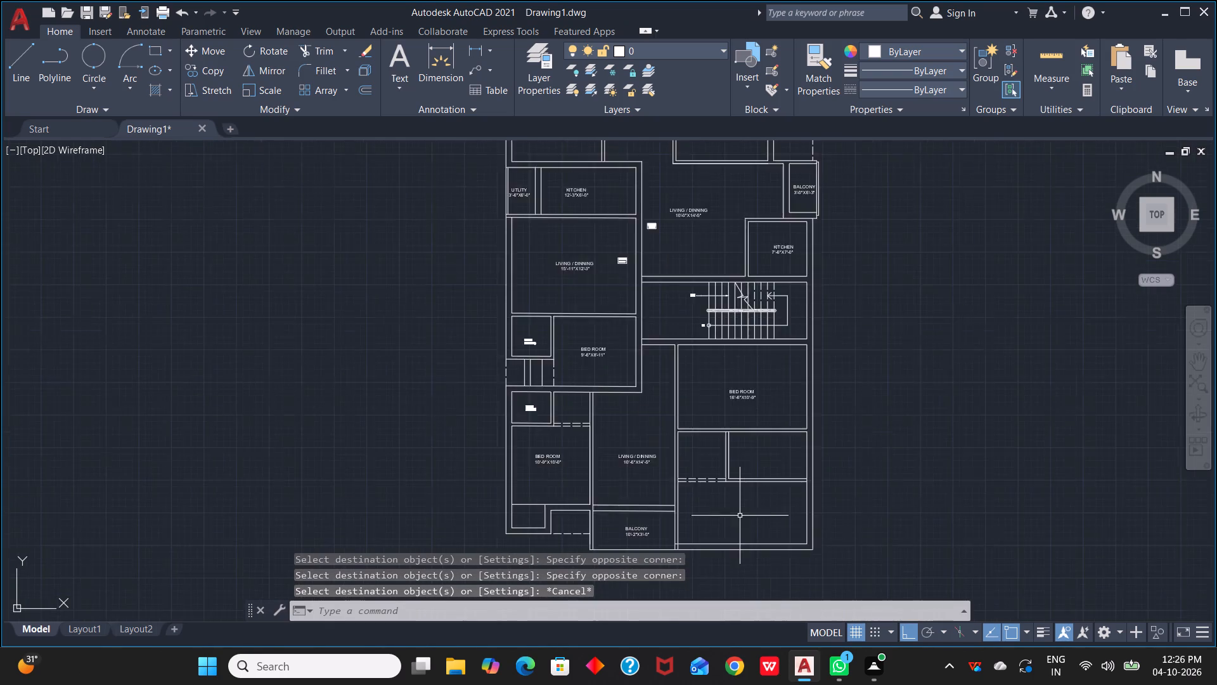
pyautogui.scroll(1, 740, 516)
pyautogui.moveTo(740, 512); pyautogui.dragTo(784, 423, button='middle')
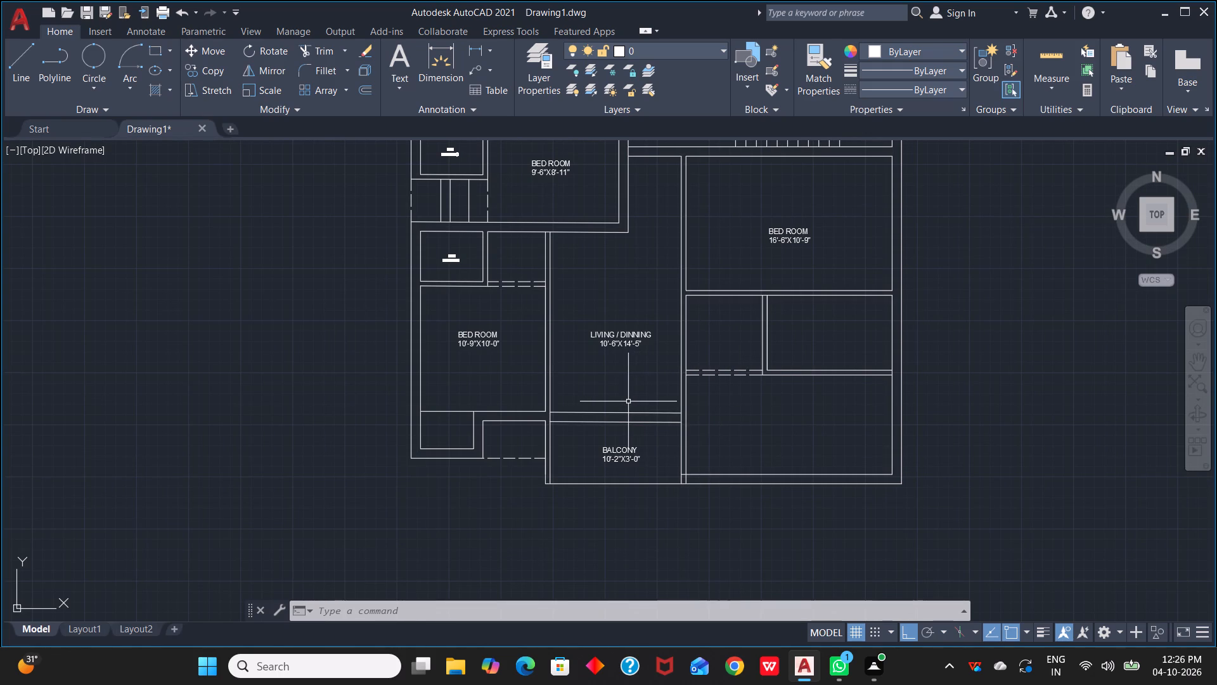
pyautogui.scroll(2, 688, 382)
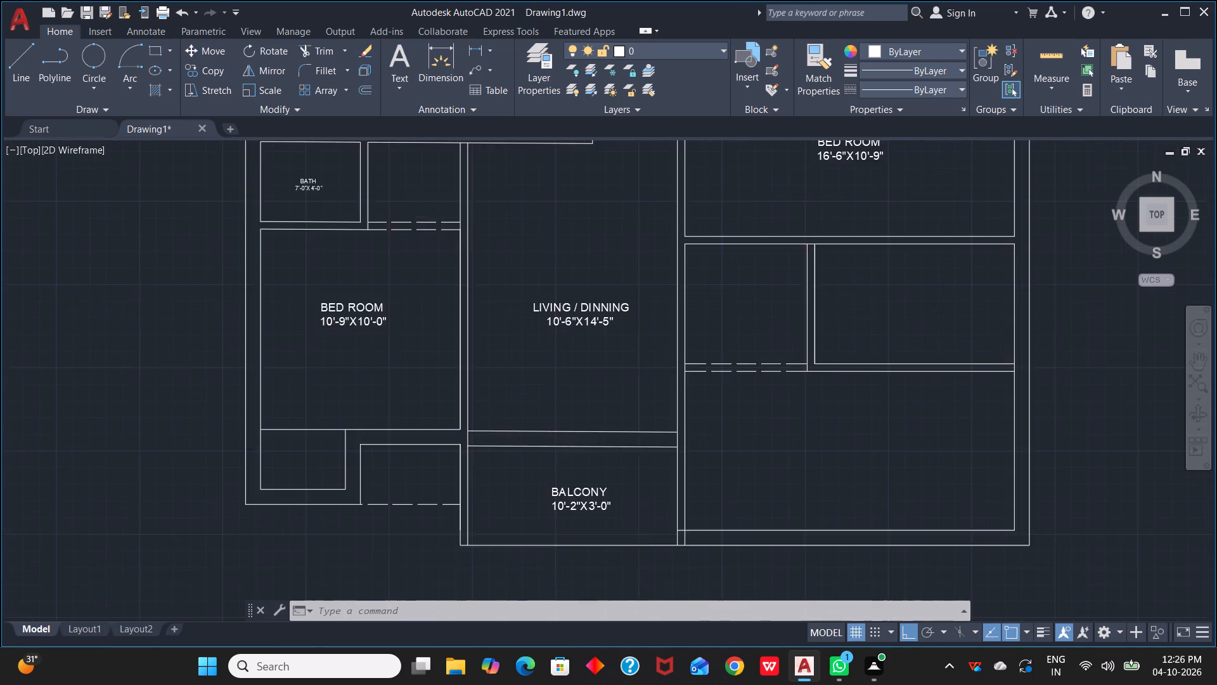
pyautogui.press('Escape')
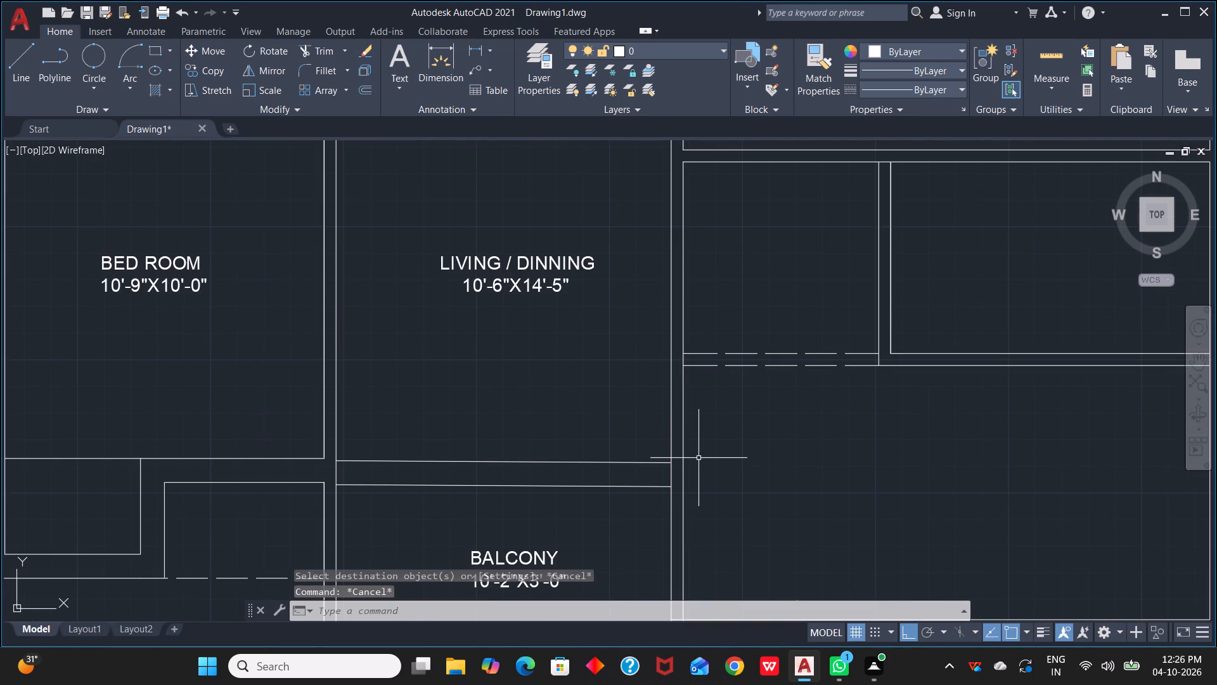
pyautogui.write('EX')
pyautogui.press('space')
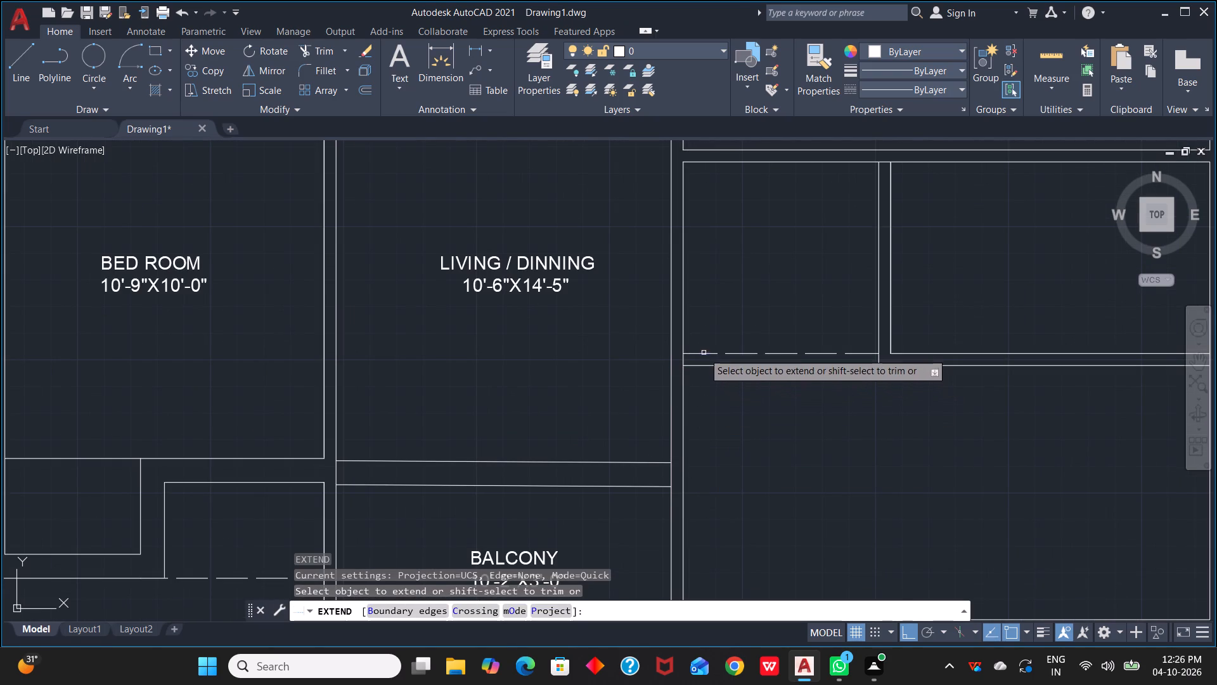
pyautogui.click(704, 351)
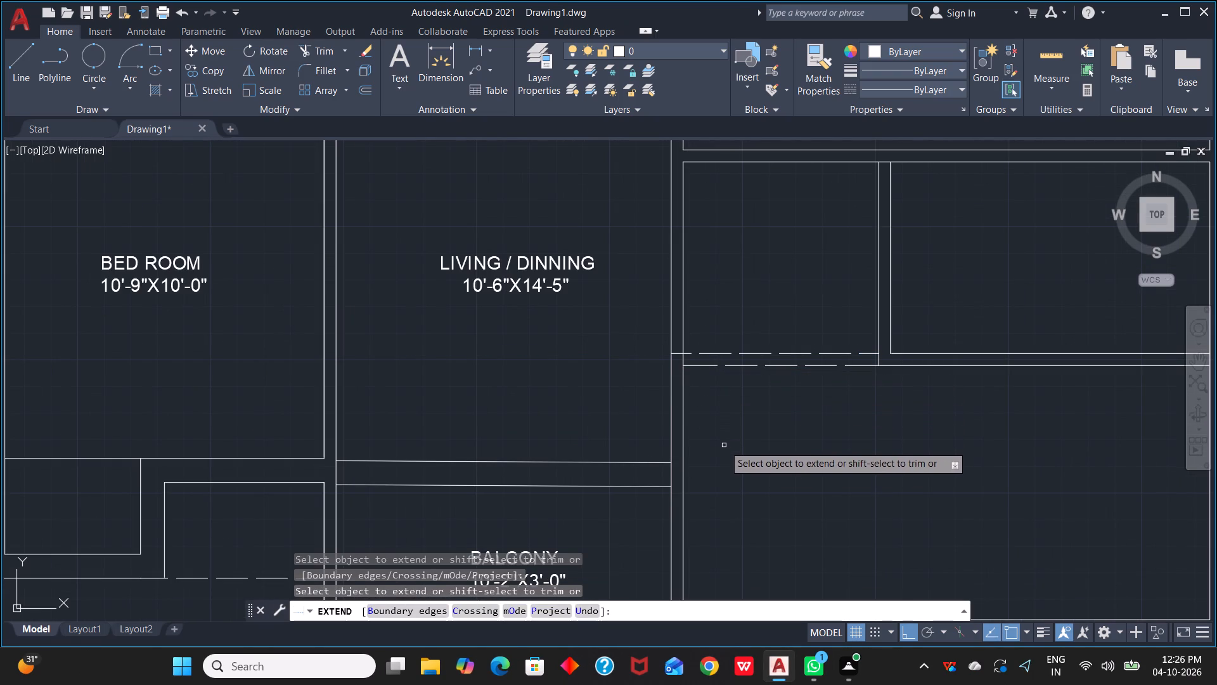
pyautogui.press('Escape')
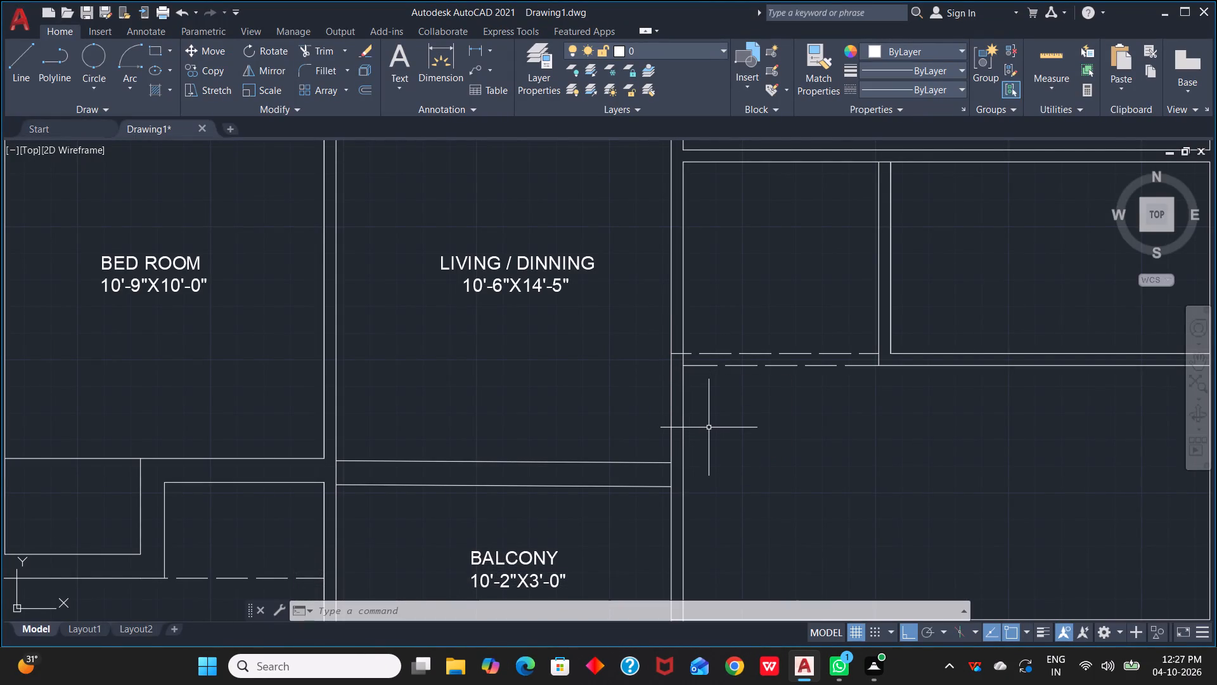
# Offset the extended dashed line northward by 3' to mark the other side of a passage opening.
pyautogui.write('O')
pyautogui.press('space')
pyautogui.press('3')
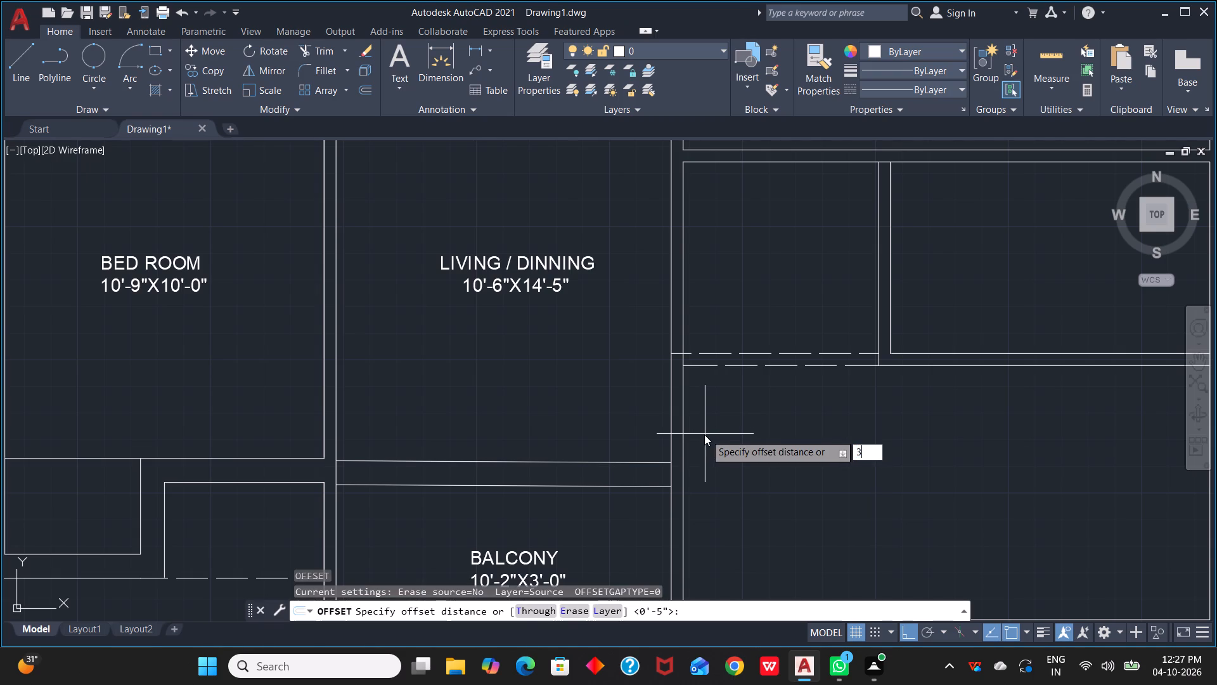
pyautogui.press("'")
pyautogui.press('space')
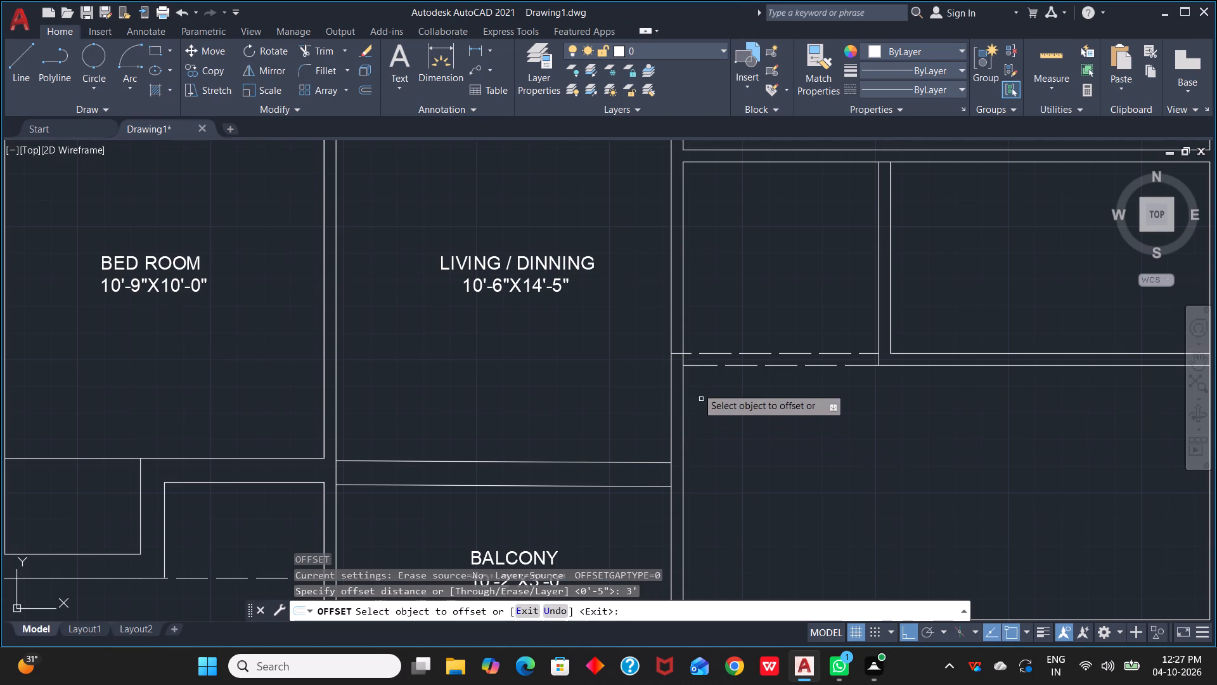
pyautogui.click(716, 353)
pyautogui.click(726, 317)
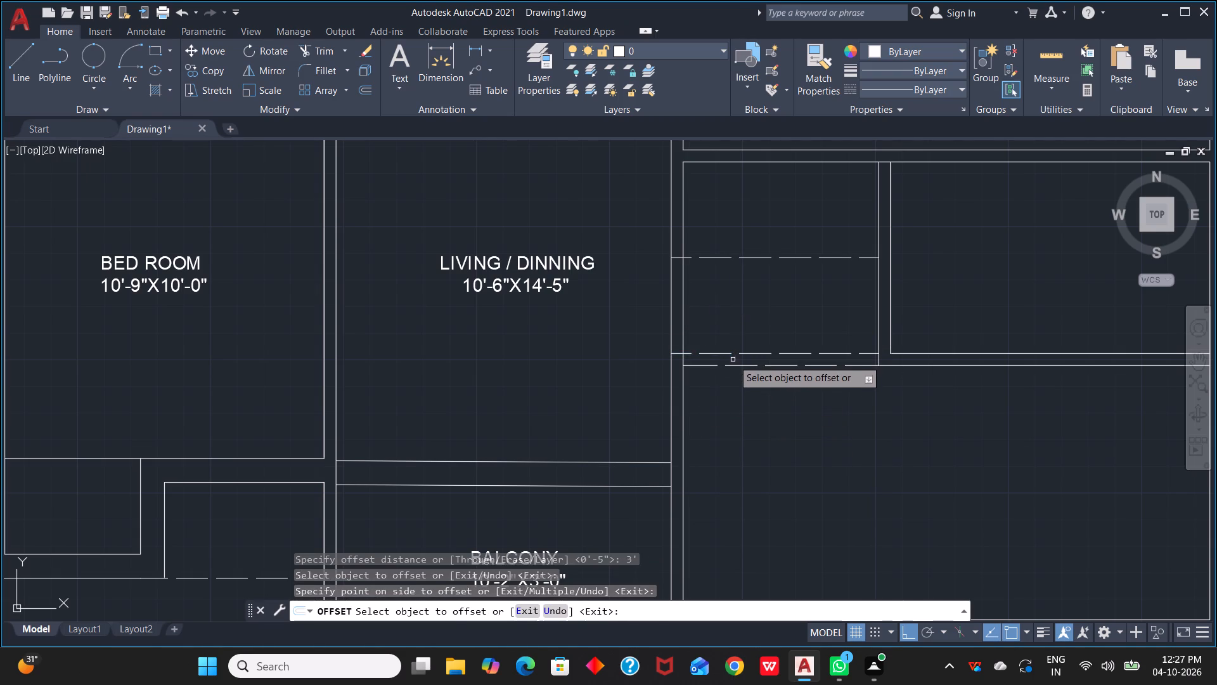
# Trim the living room's east wall between the two dashed lines into a 3' opening, and remove the upper line's excess beyond the wall.
pyautogui.press('t')
pyautogui.press('r')
pyautogui.press('space')
pyautogui.moveTo(714, 315); pyautogui.dragTo(633, 329)
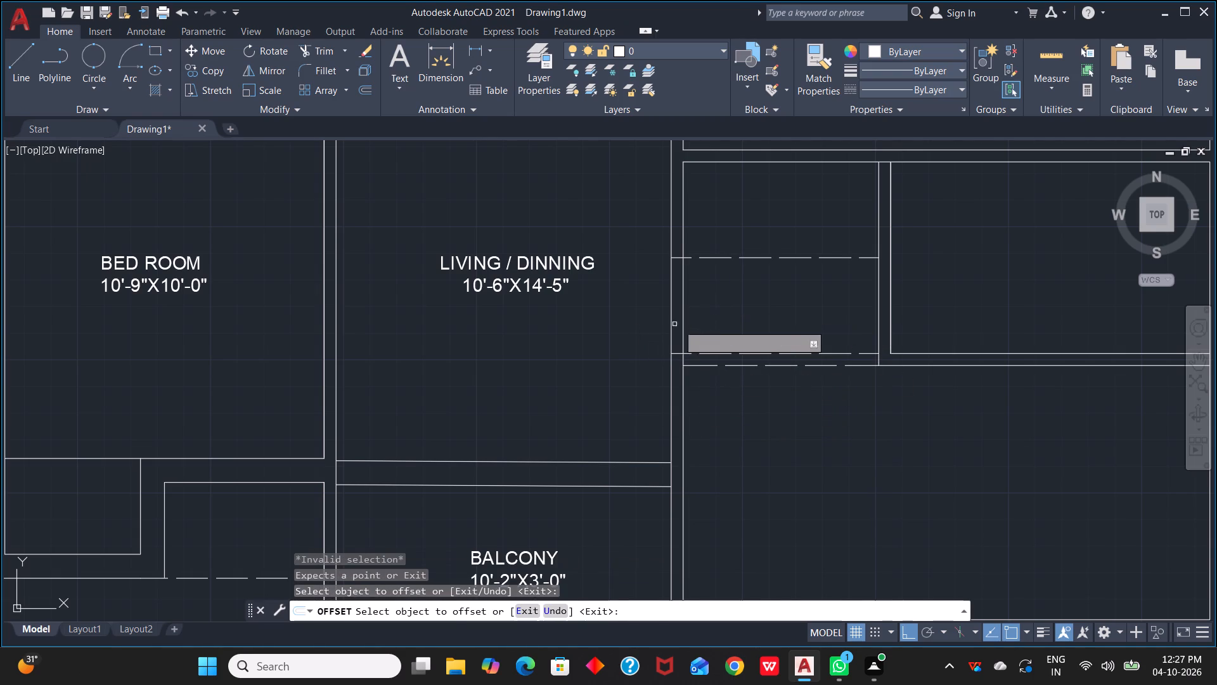
pyautogui.press('Escape')
pyautogui.press('Escape')
pyautogui.press('Escape')
pyautogui.press('t')
pyautogui.write('R')
pyautogui.press('space')
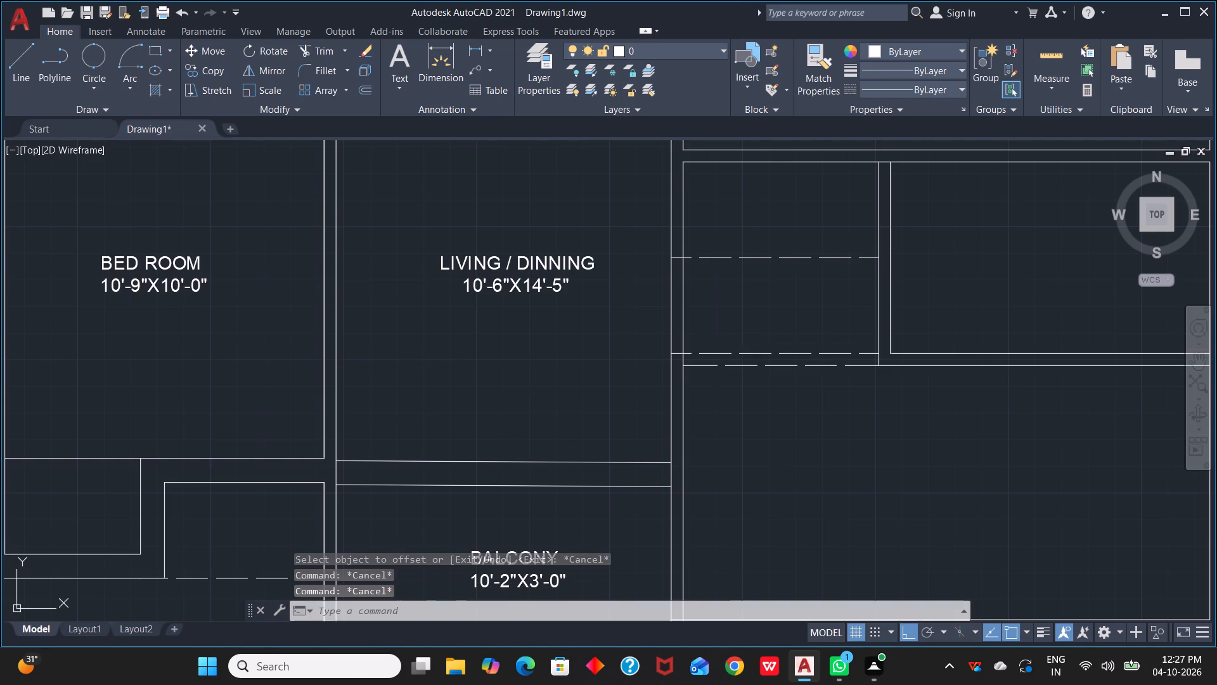
pyautogui.moveTo(753, 309); pyautogui.dragTo(645, 329)
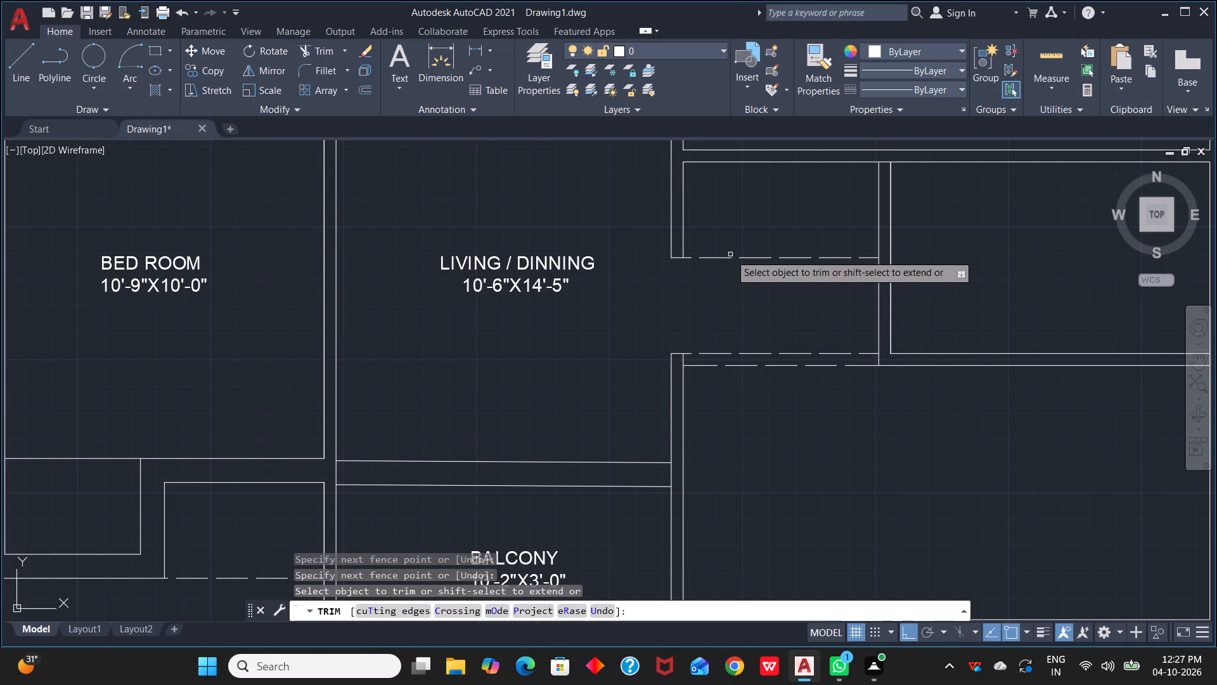
pyautogui.click(730, 259)
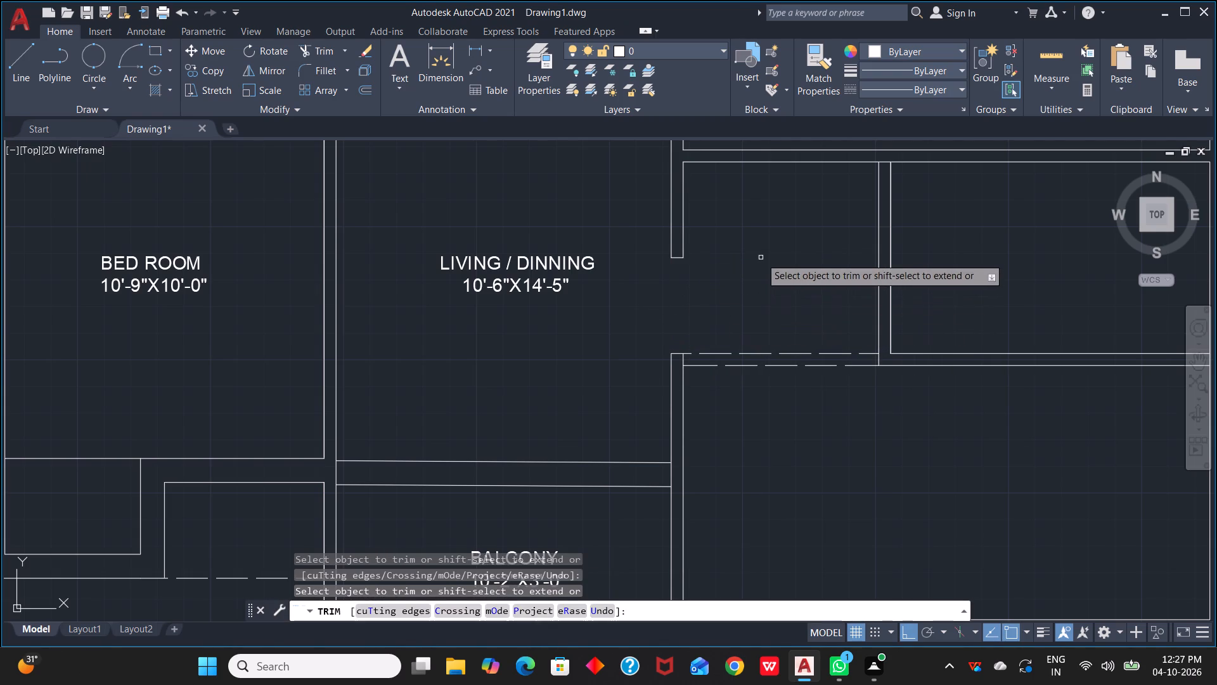
pyautogui.scroll(-2, 761, 245)
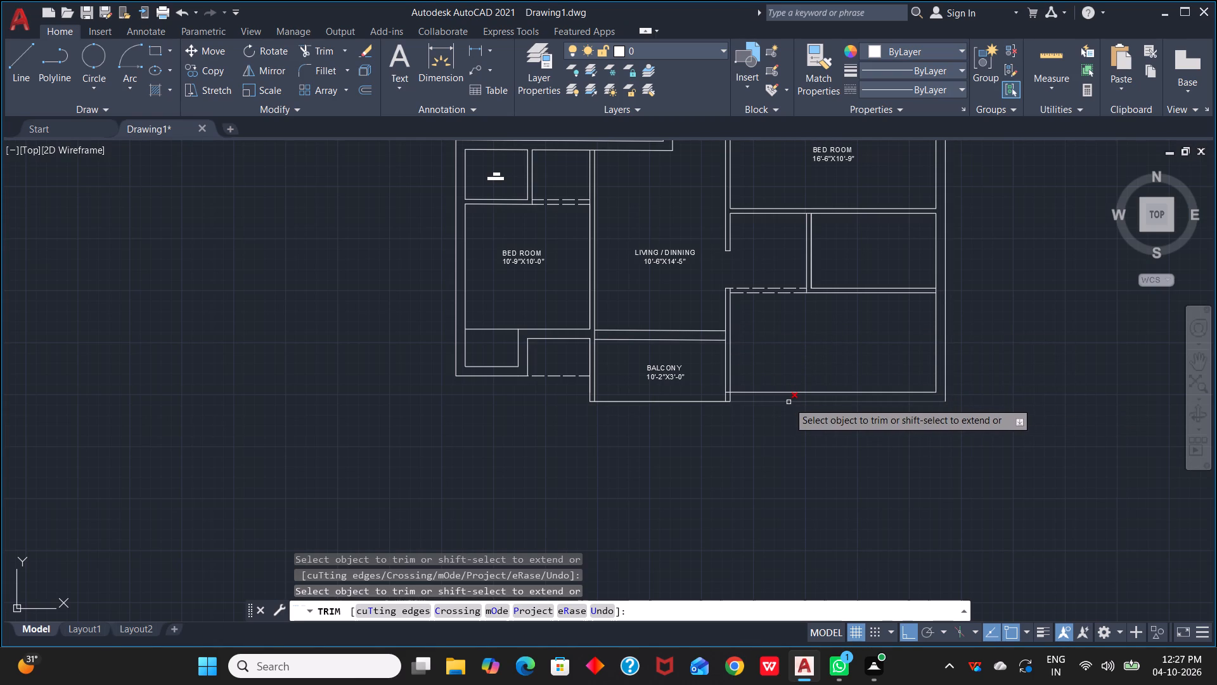
# Trim away the outer south wall line of the unlabelled room east of the balcony.
pyautogui.click(864, 403)
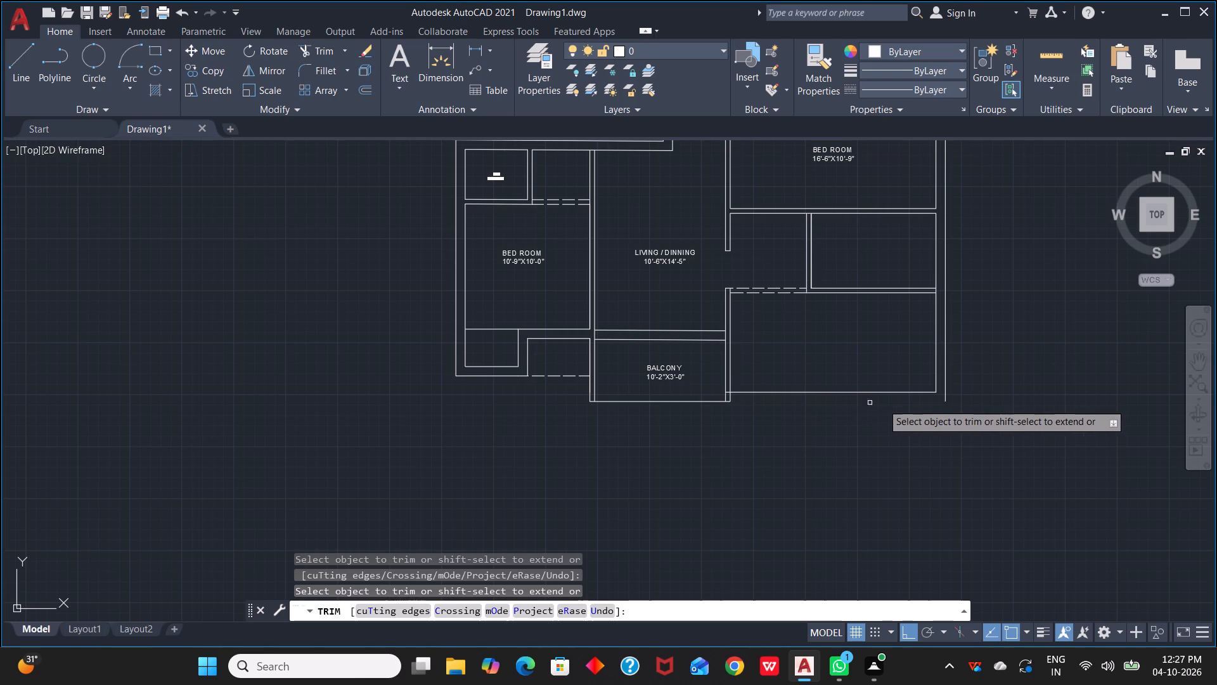
pyautogui.scroll(3, 943, 407)
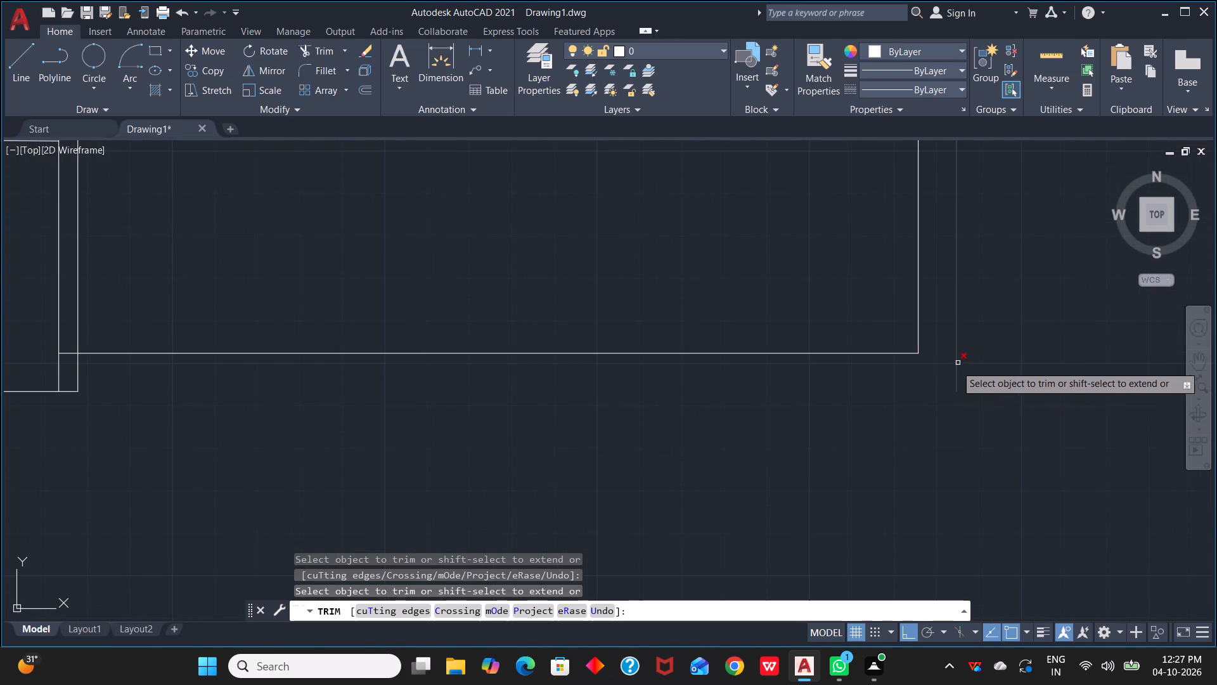
pyautogui.press('Escape')
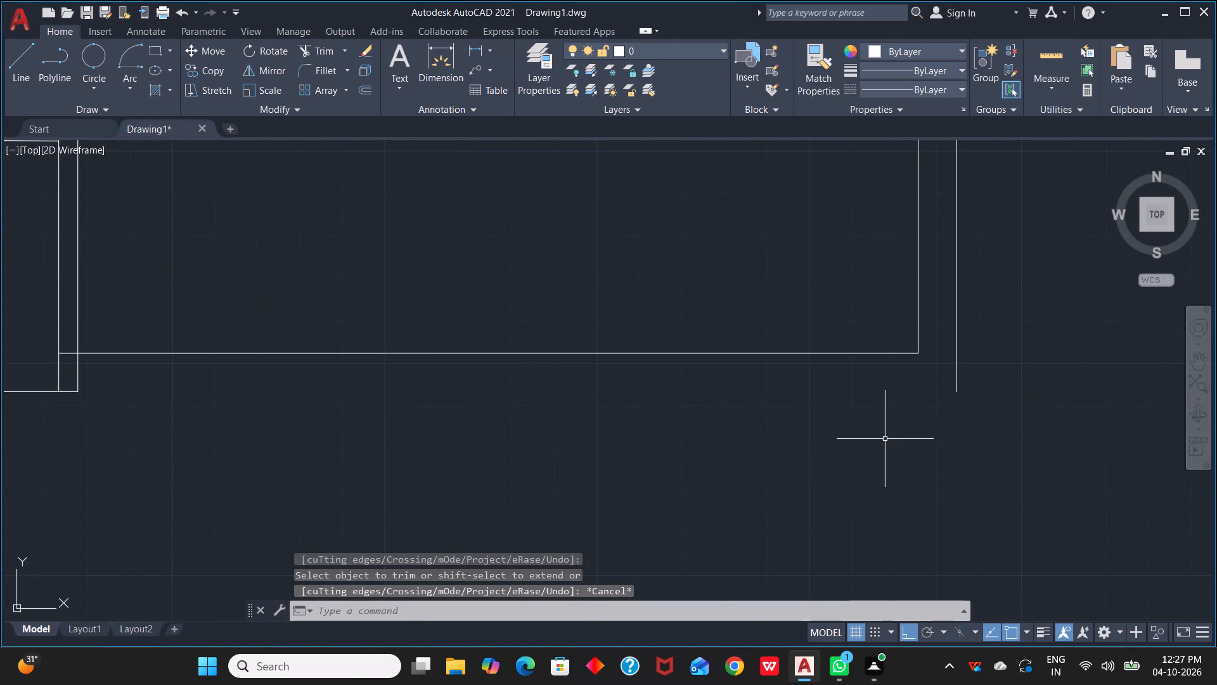
# Extend that room's remaining south wall line east to the outer line of the east wall.
pyautogui.press('e')
pyautogui.press('c')
pyautogui.press('BackSpace')
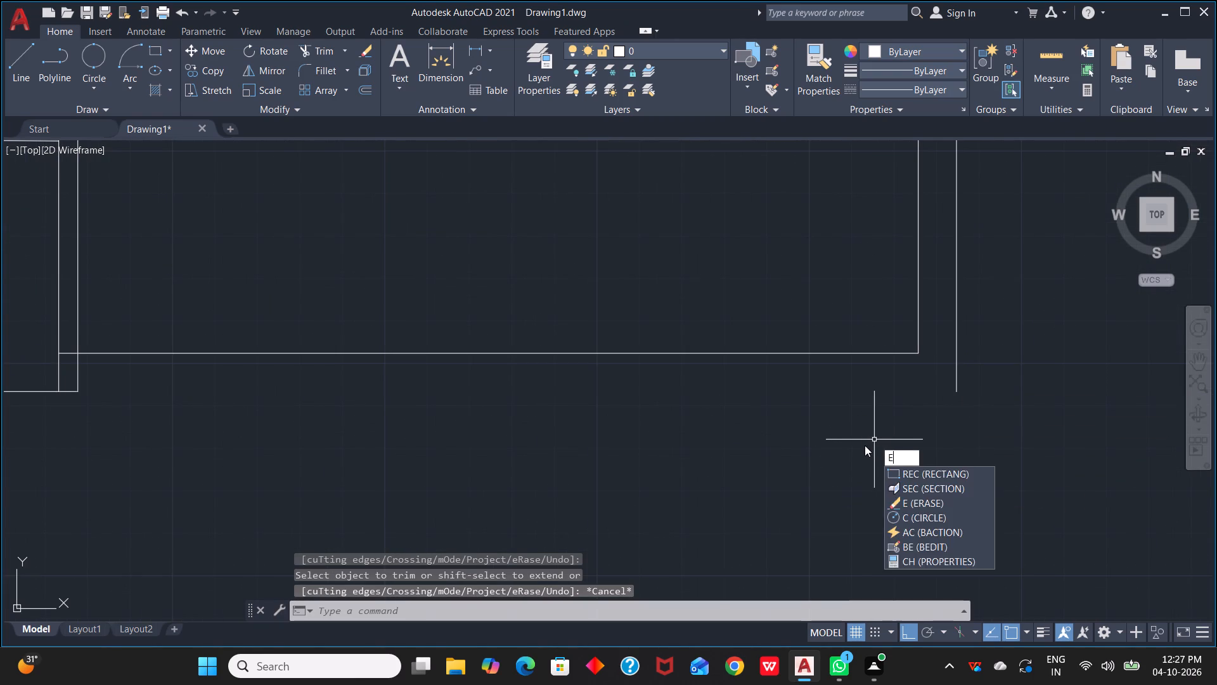
pyautogui.write('X')
pyautogui.press('space')
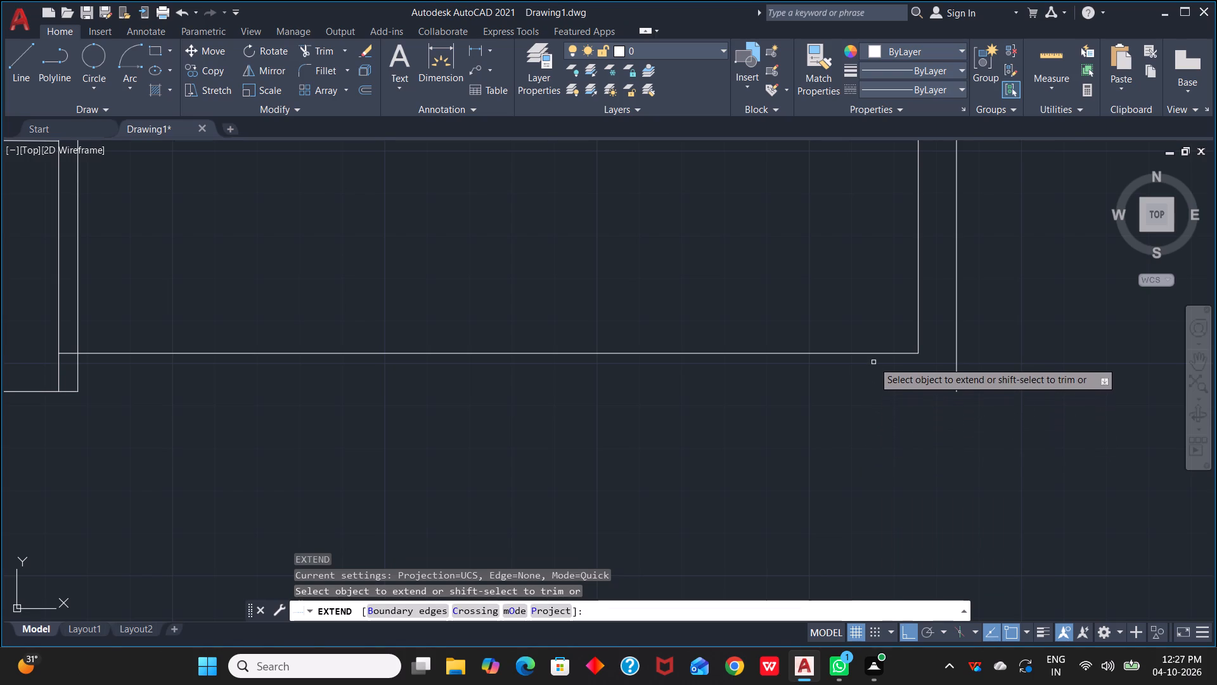
pyautogui.click(882, 353)
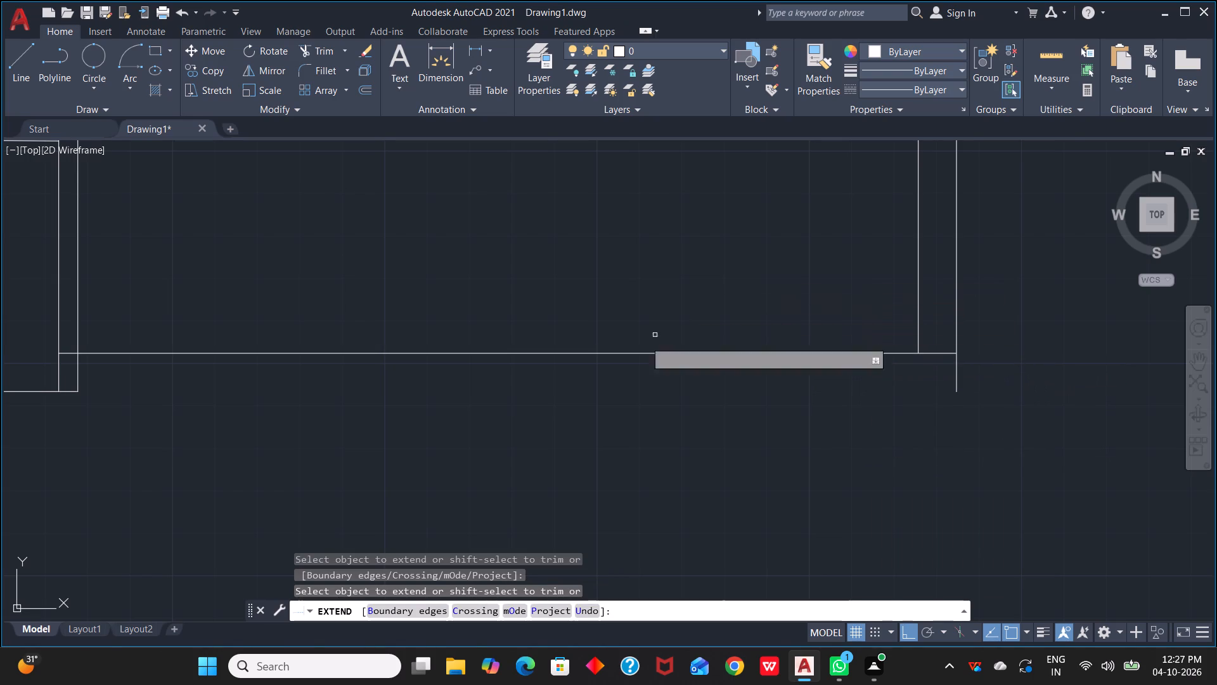
pyautogui.scroll(-3, 592, 358)
pyautogui.scroll(1, 562, 367)
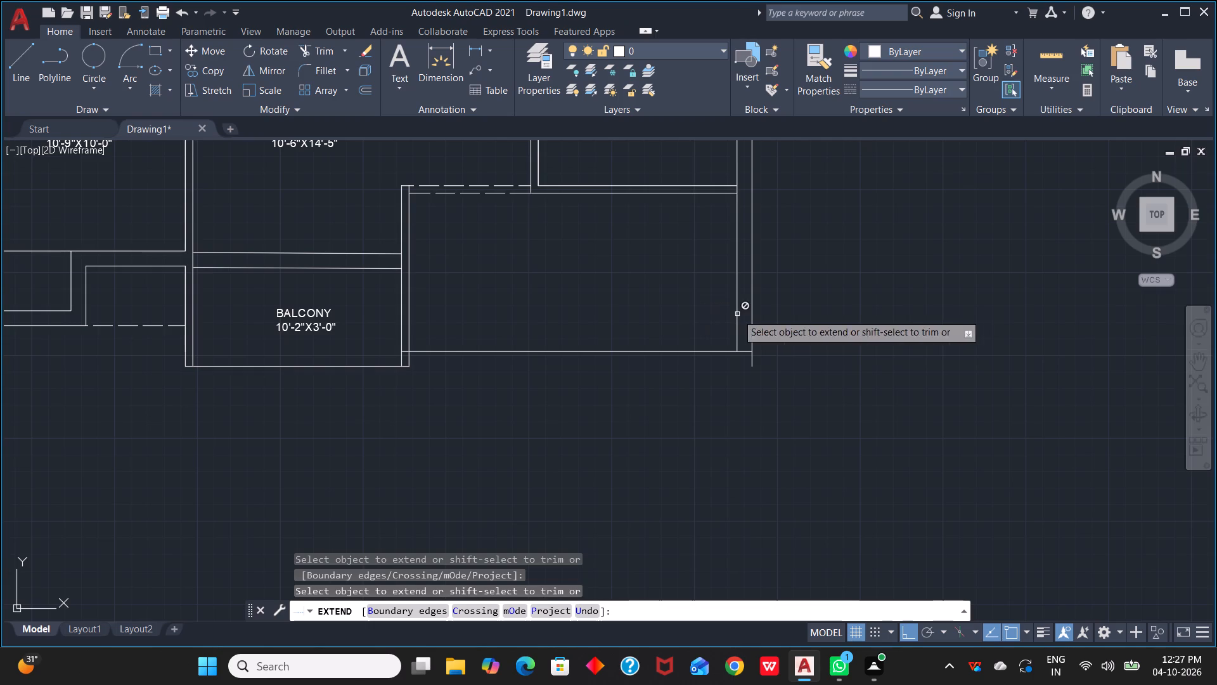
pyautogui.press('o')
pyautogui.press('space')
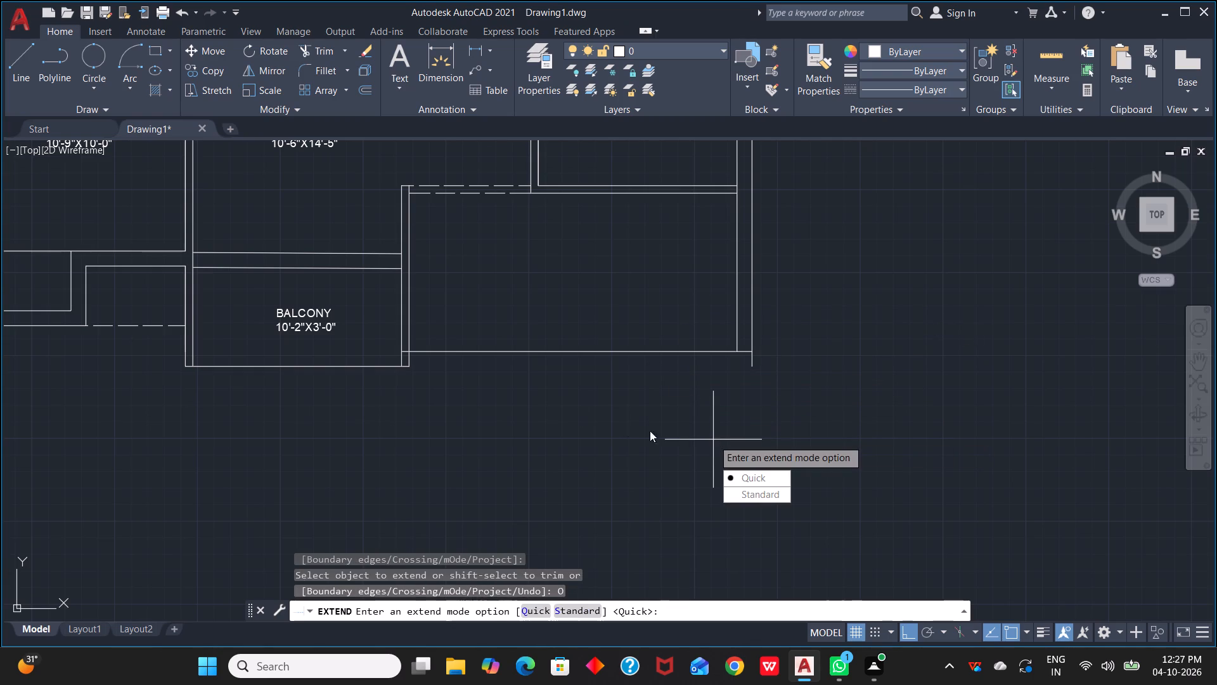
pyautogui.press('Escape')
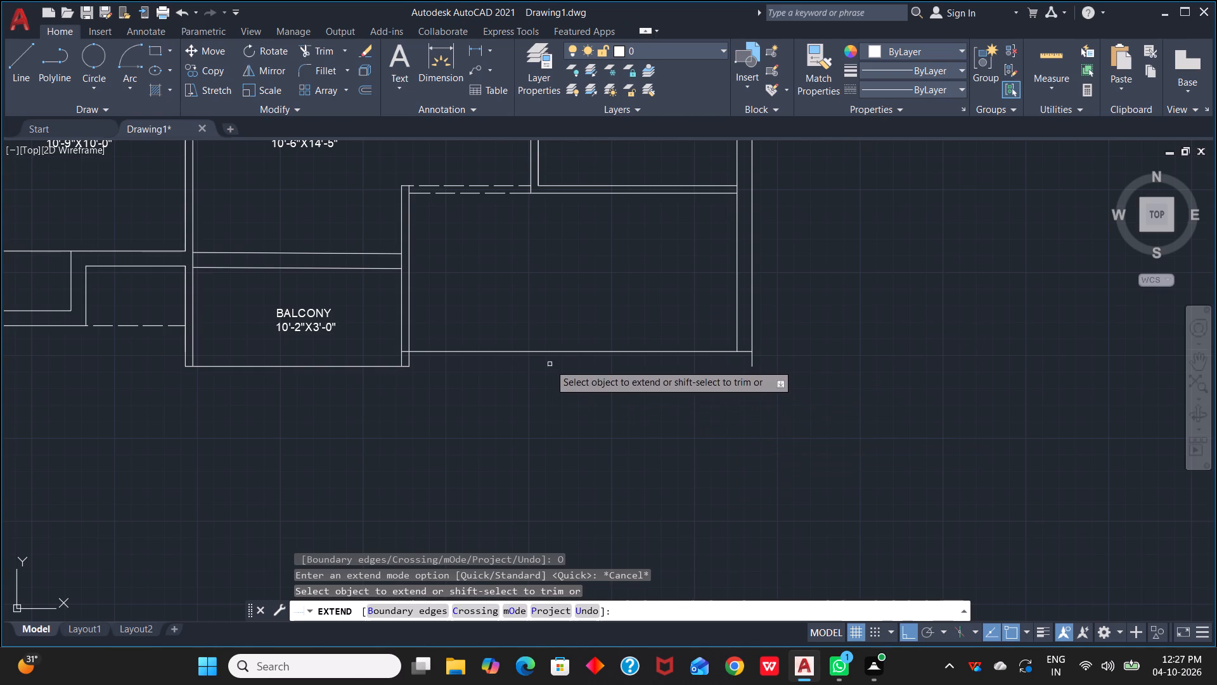
# Extend the same south wall line west across the balcony to the balcony's west wall.
pyautogui.click(572, 353)
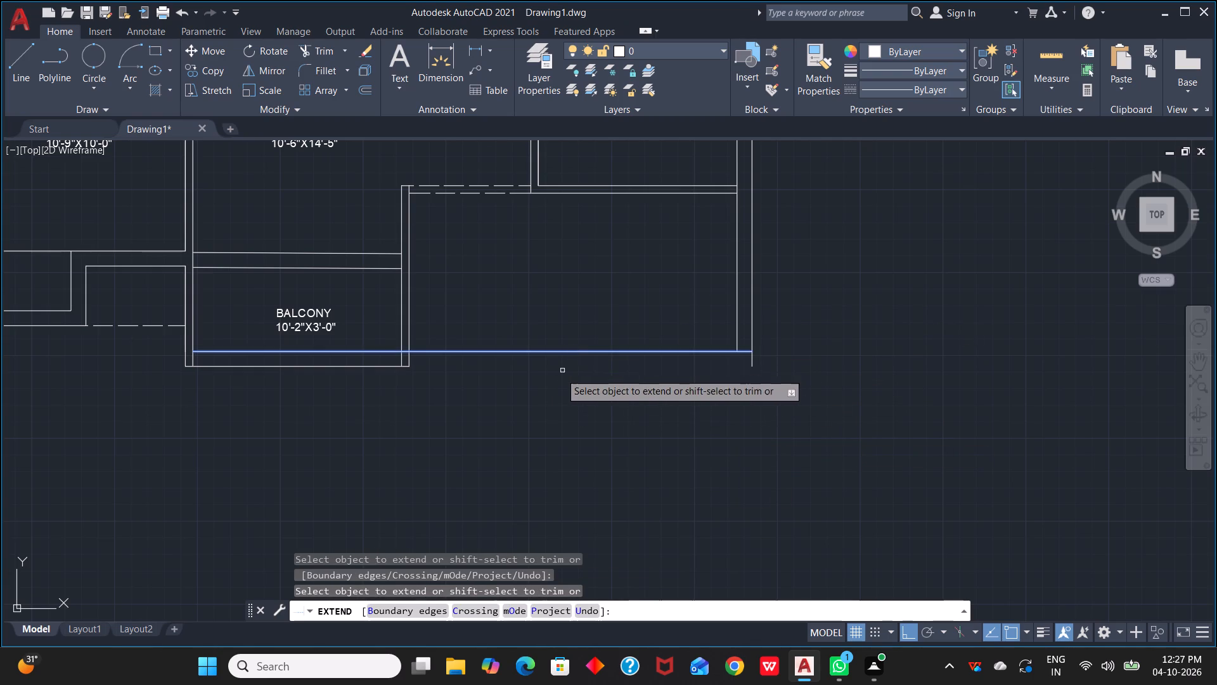
pyautogui.press('Escape')
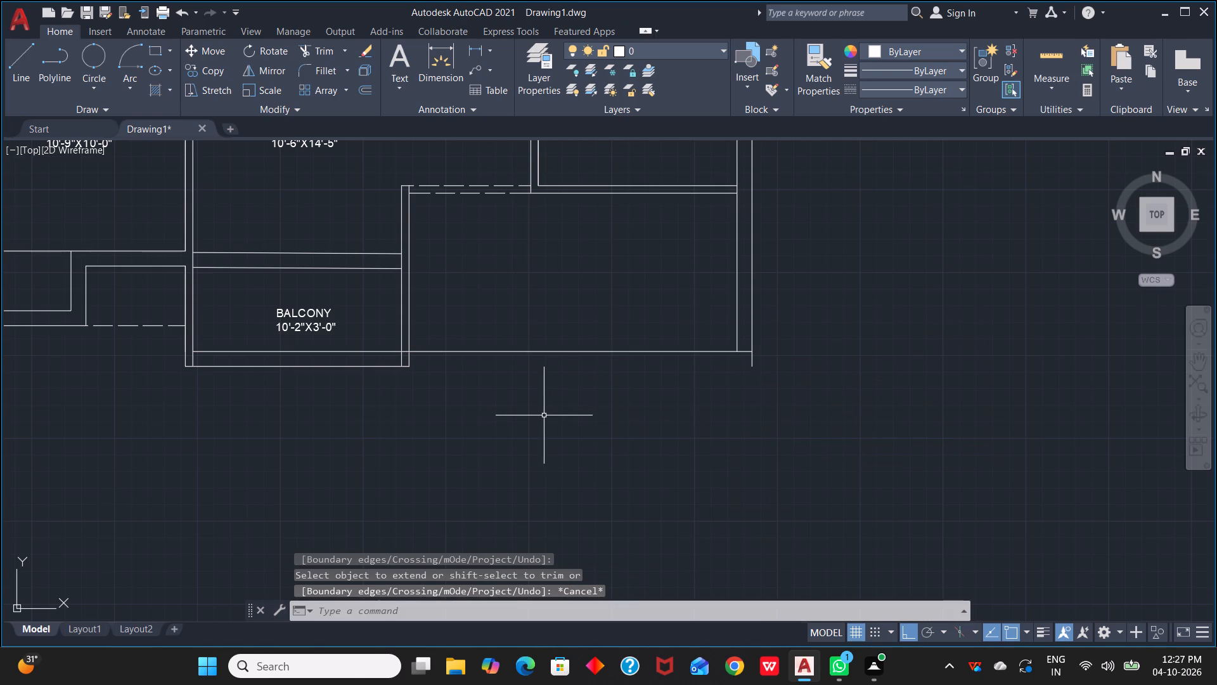
# Trim the south line between the room's side walls and the east wall's outer line projecting south of it.
pyautogui.press('t')
pyautogui.press('r')
pyautogui.press('space')
pyautogui.moveTo(572, 334); pyautogui.dragTo(572, 386)
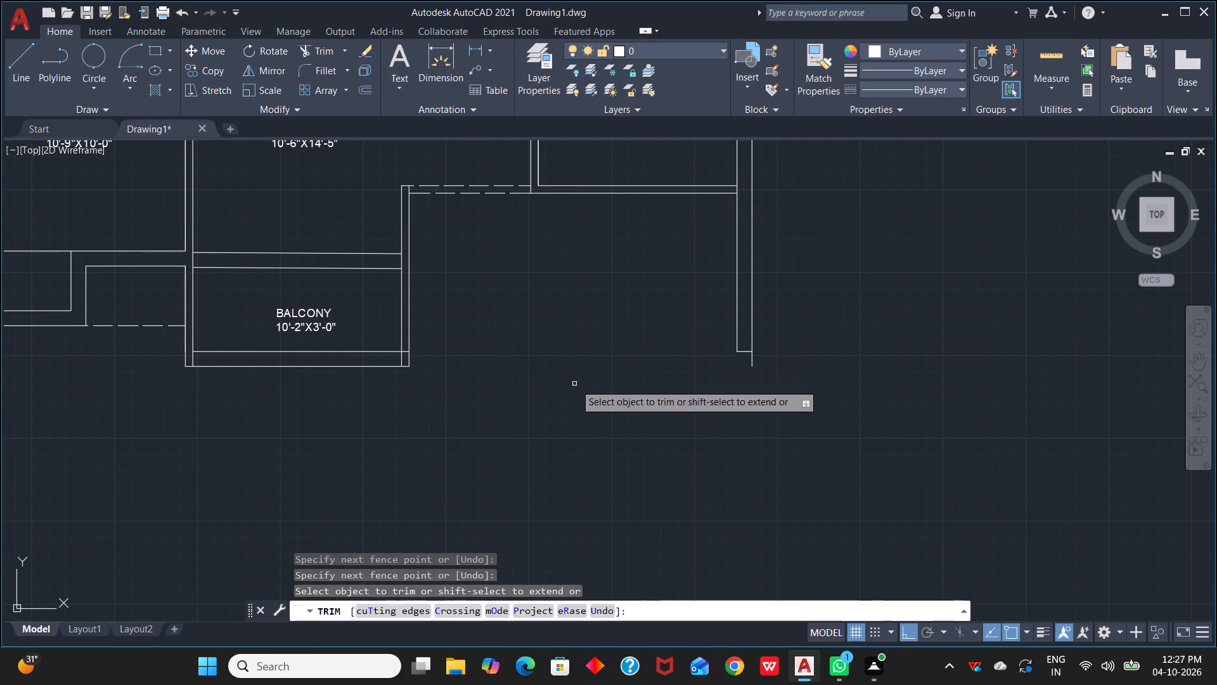
pyautogui.moveTo(741, 363); pyautogui.dragTo(768, 363)
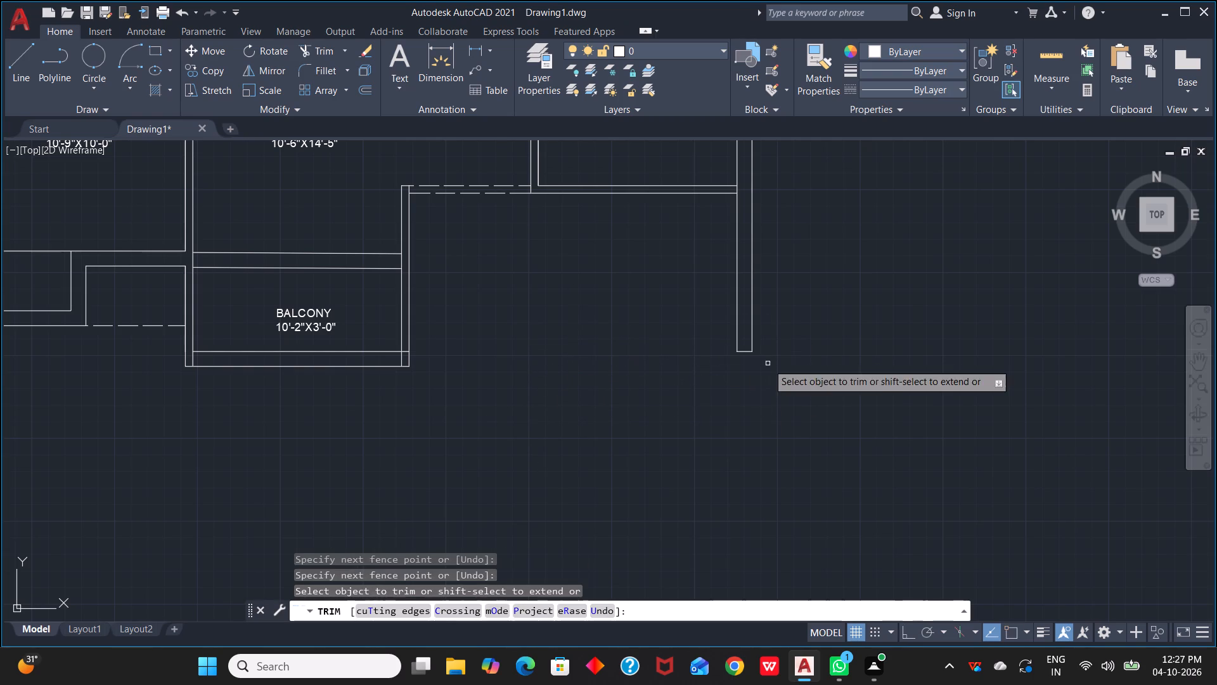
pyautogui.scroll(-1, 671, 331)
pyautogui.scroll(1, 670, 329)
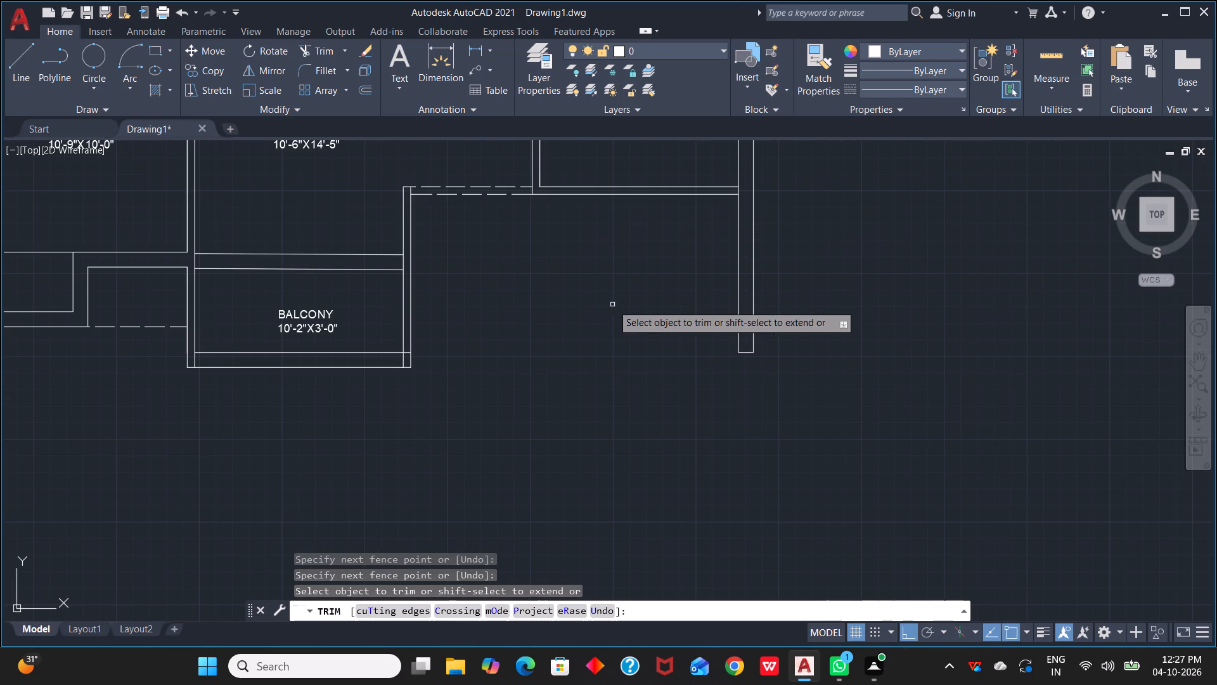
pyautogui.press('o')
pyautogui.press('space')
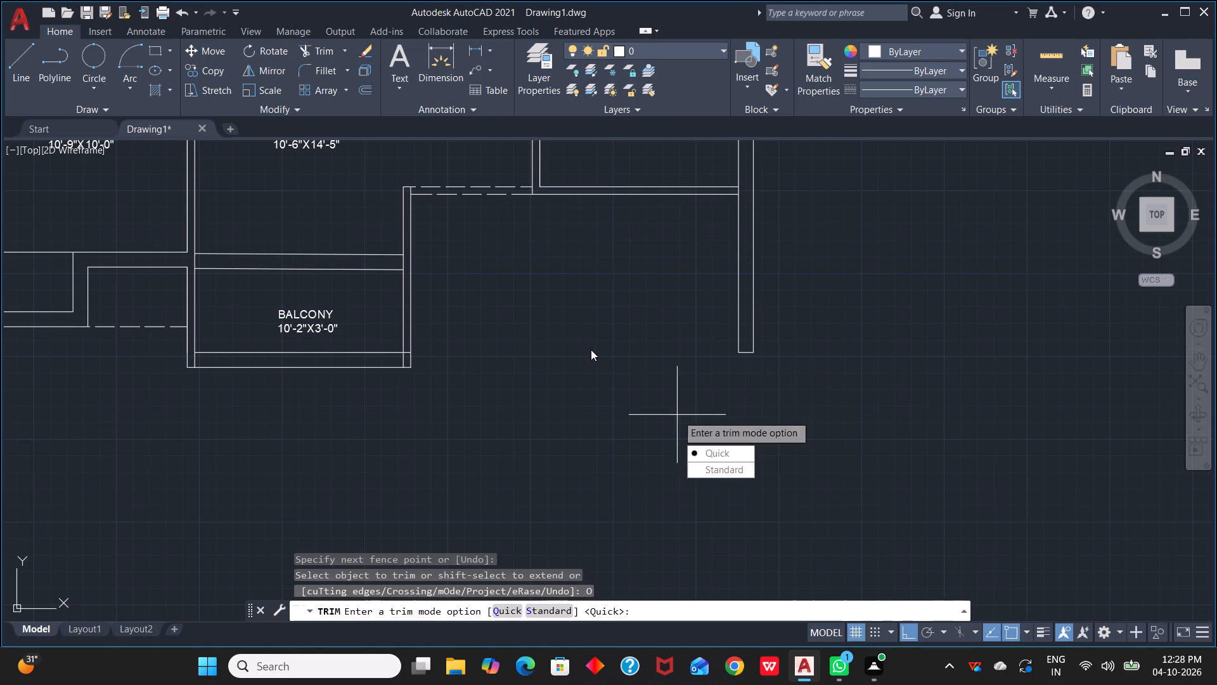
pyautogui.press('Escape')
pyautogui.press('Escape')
# Offset the lower line of the room's north wall 7' south to mark the inner face of its south wall.
pyautogui.press('o')
pyautogui.press('space')
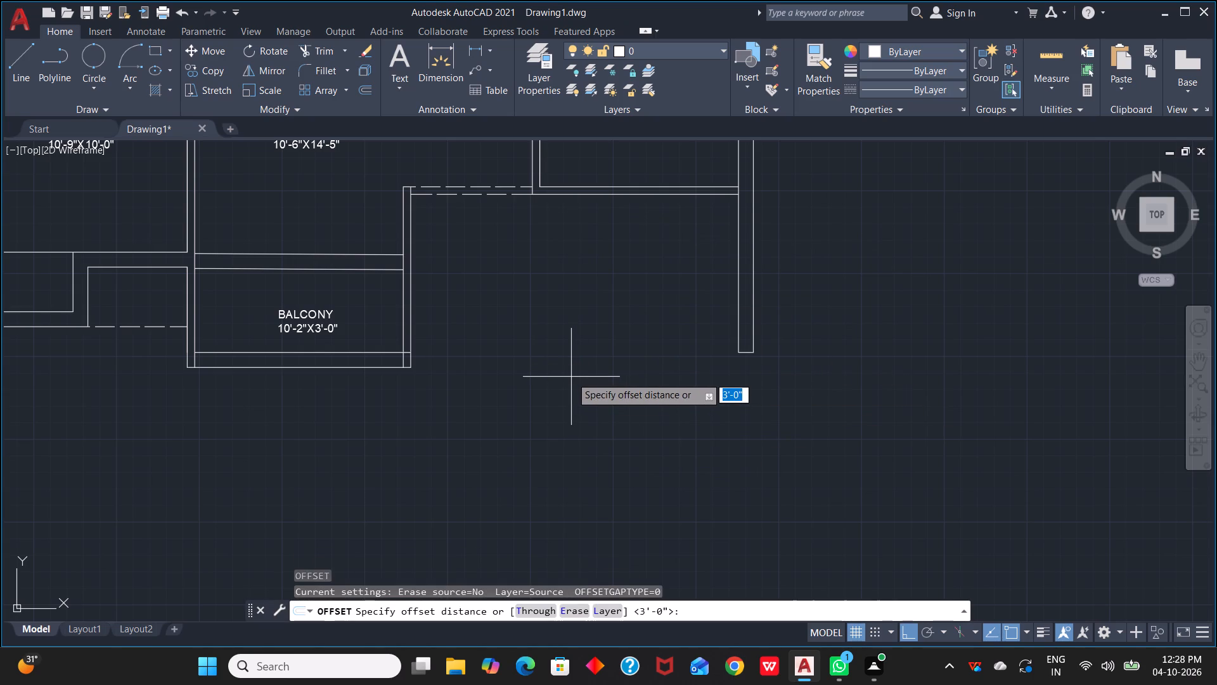
pyautogui.press('7')
pyautogui.write("'")
pyautogui.press('space')
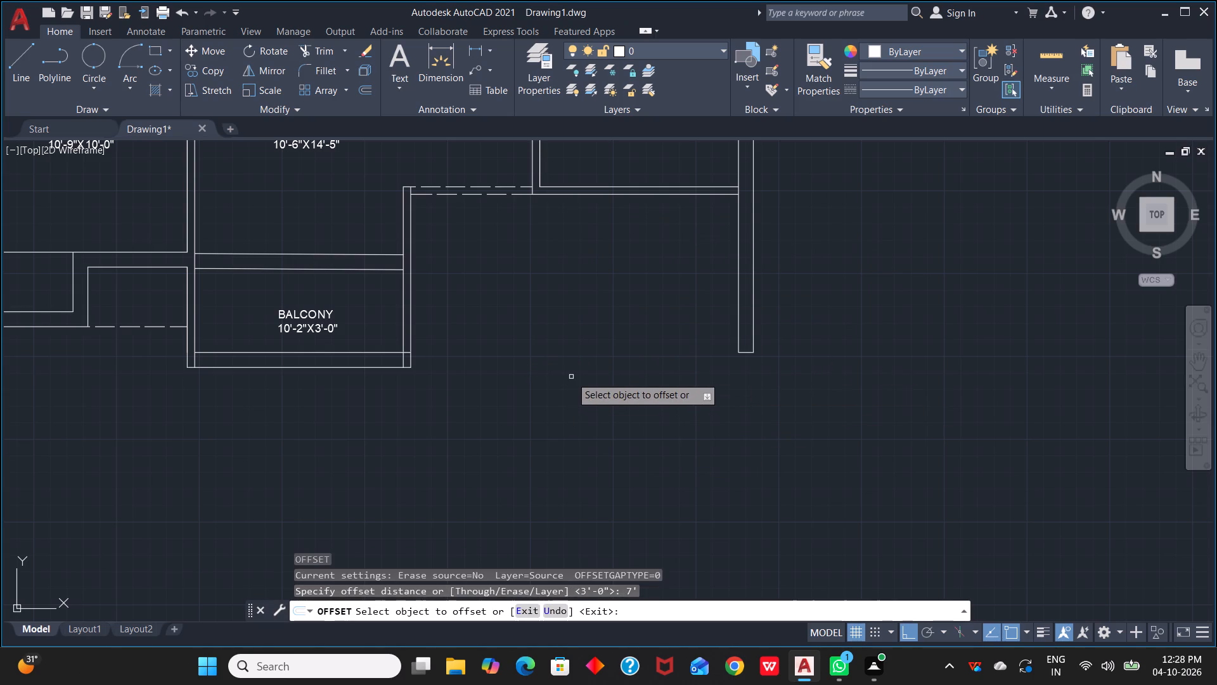
pyautogui.click(614, 195)
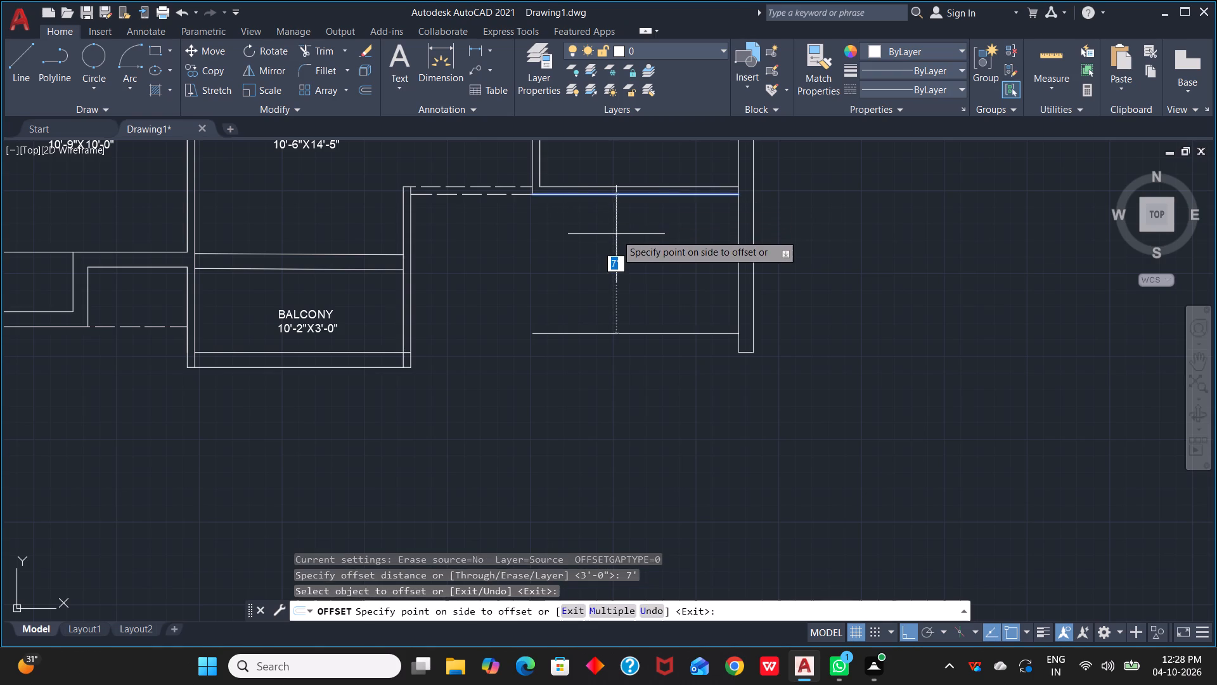
pyautogui.click(616, 234)
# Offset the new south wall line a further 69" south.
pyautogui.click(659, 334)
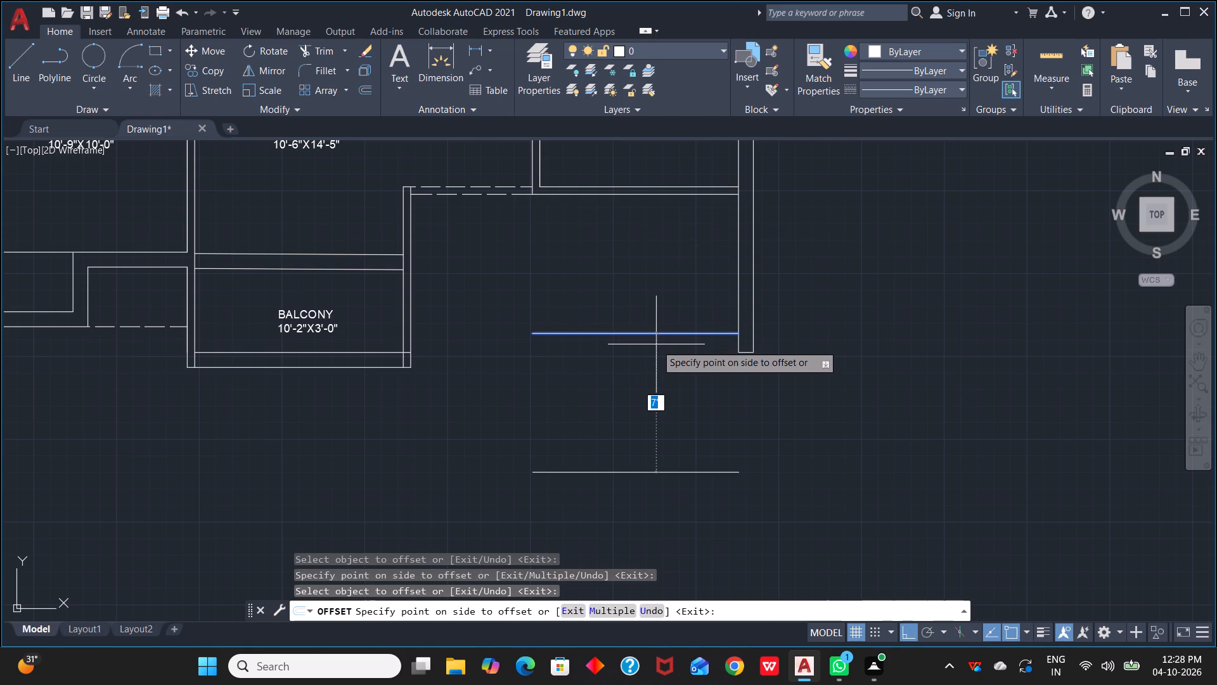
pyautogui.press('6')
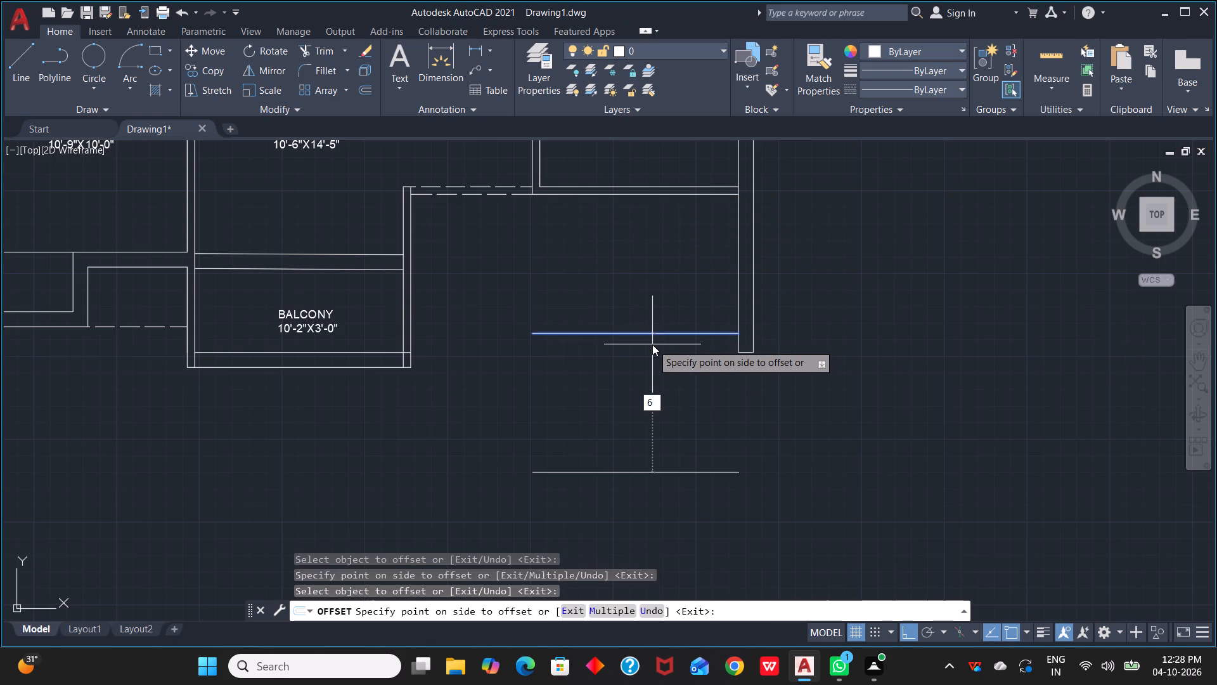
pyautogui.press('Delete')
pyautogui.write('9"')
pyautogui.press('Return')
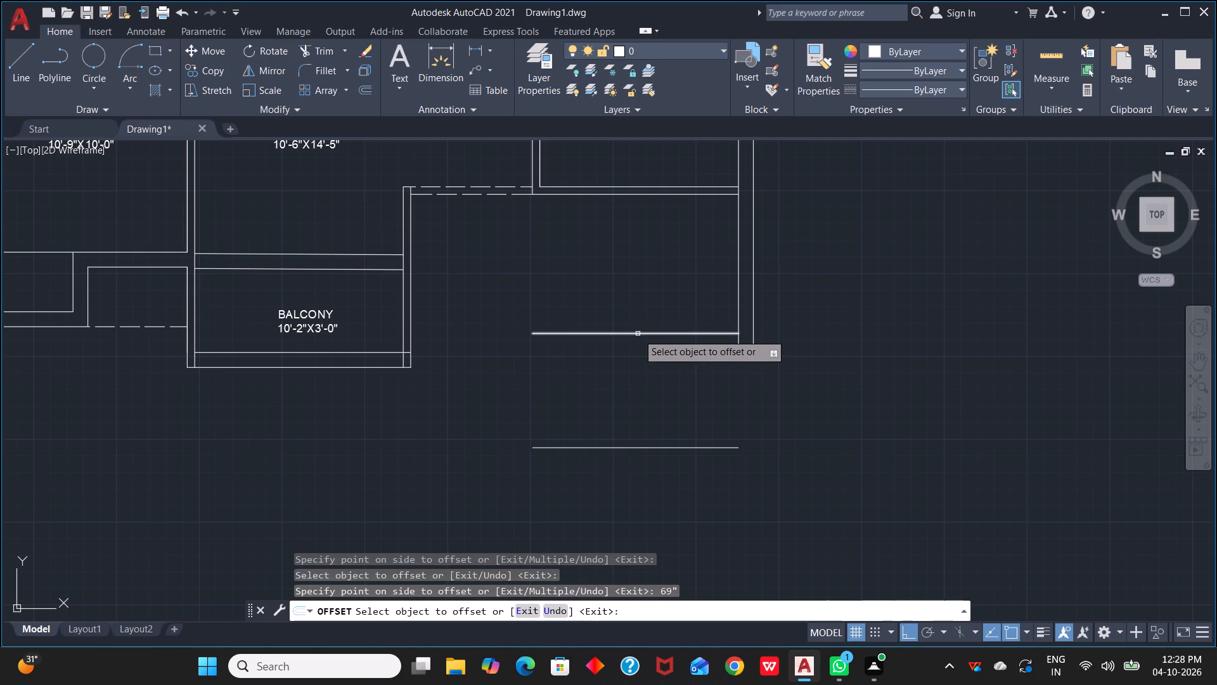
# Offset the inner south wall line 9" south to form the wall's outer face.
pyautogui.click(638, 334)
pyautogui.write('9"')
pyautogui.press('Return')
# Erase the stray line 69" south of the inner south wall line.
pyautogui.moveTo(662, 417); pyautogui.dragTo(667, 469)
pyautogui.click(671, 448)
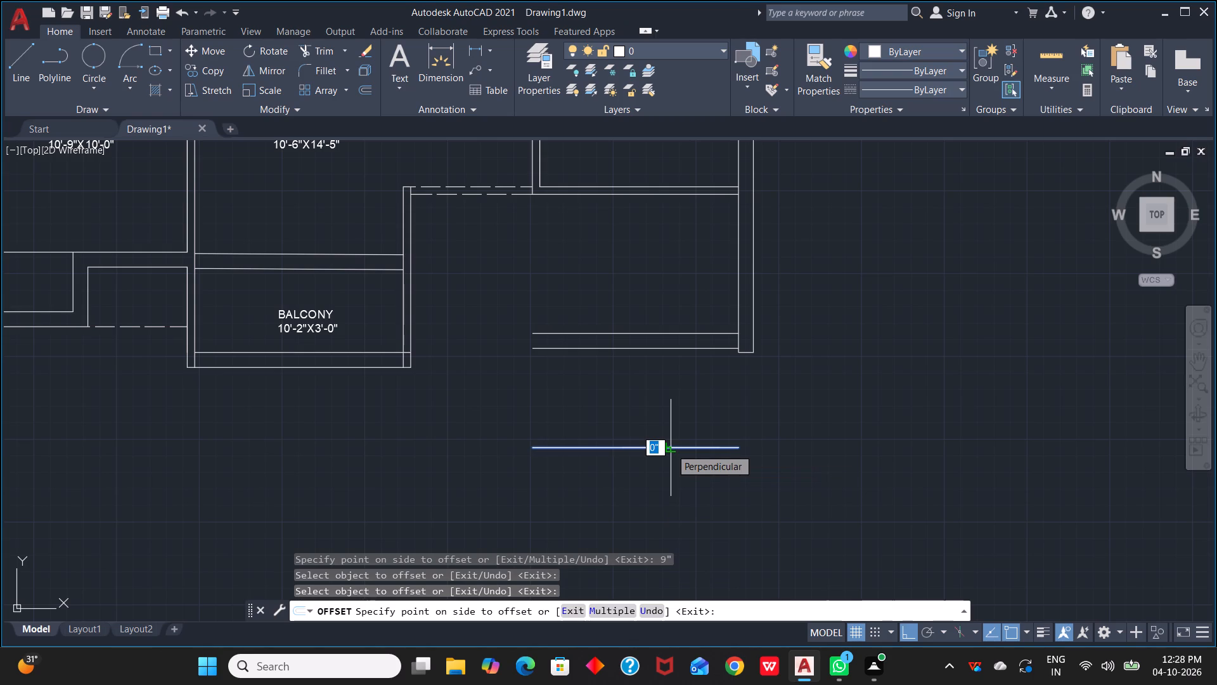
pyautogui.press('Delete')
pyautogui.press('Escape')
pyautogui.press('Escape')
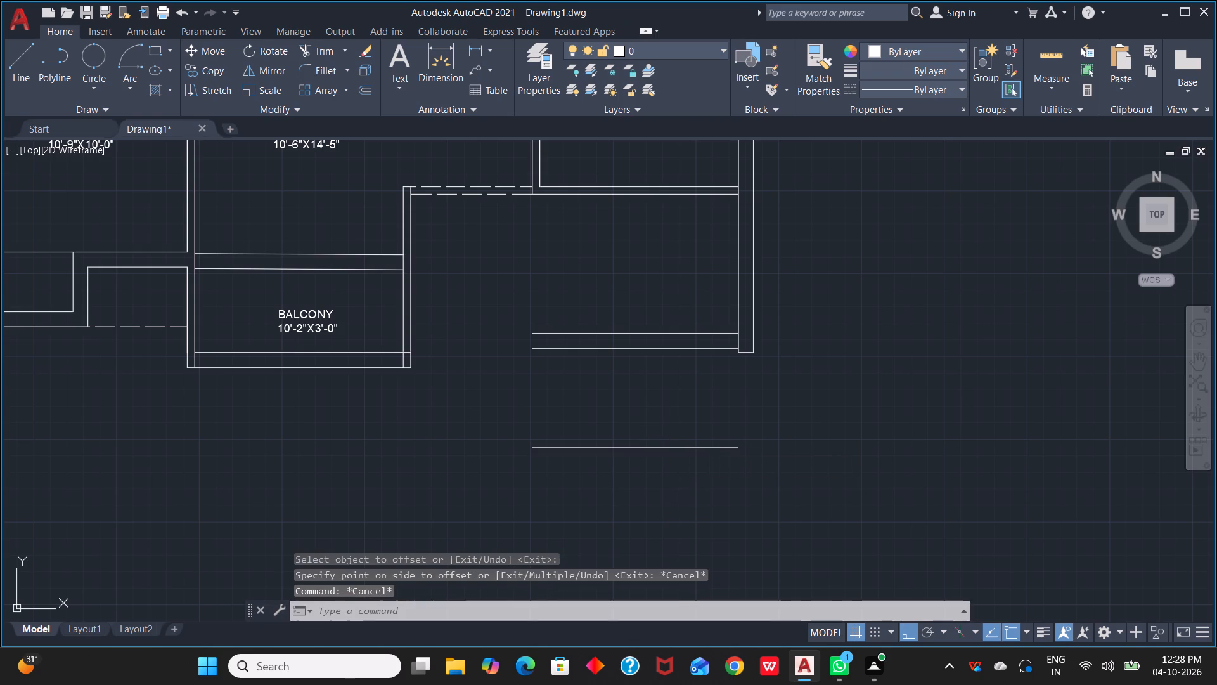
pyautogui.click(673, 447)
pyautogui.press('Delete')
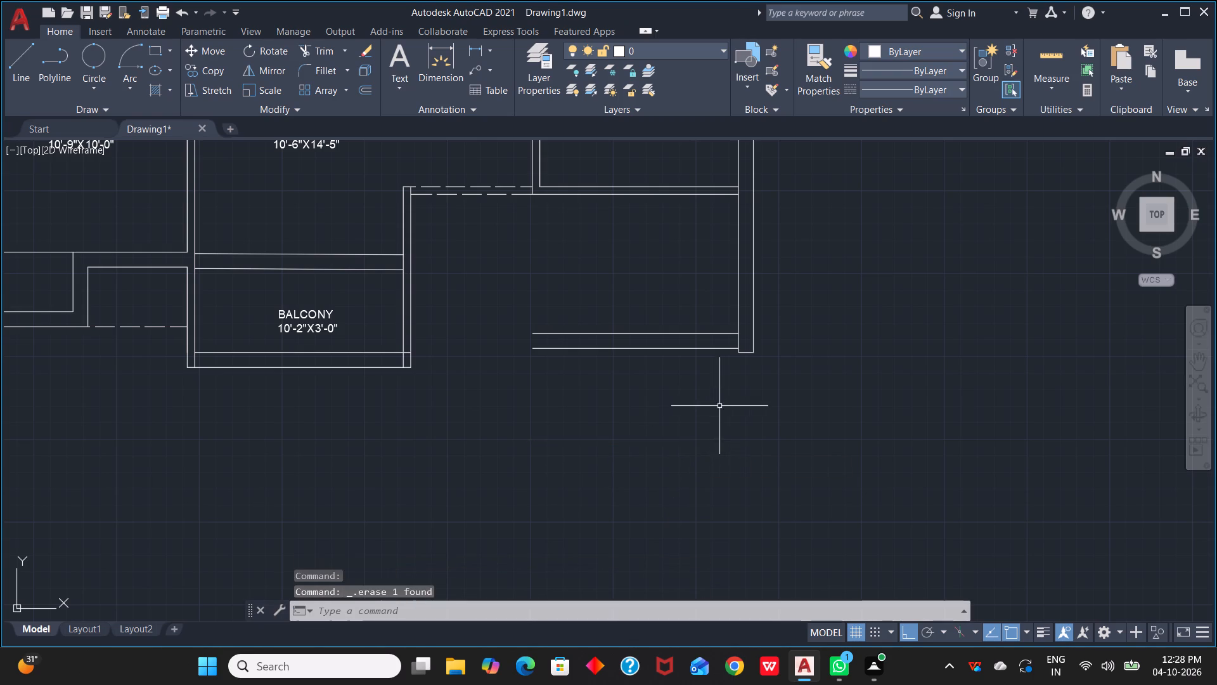
# Extend the outer line of the new south wall east to the outer line of the east wall.
pyautogui.scroll(2, 721, 400)
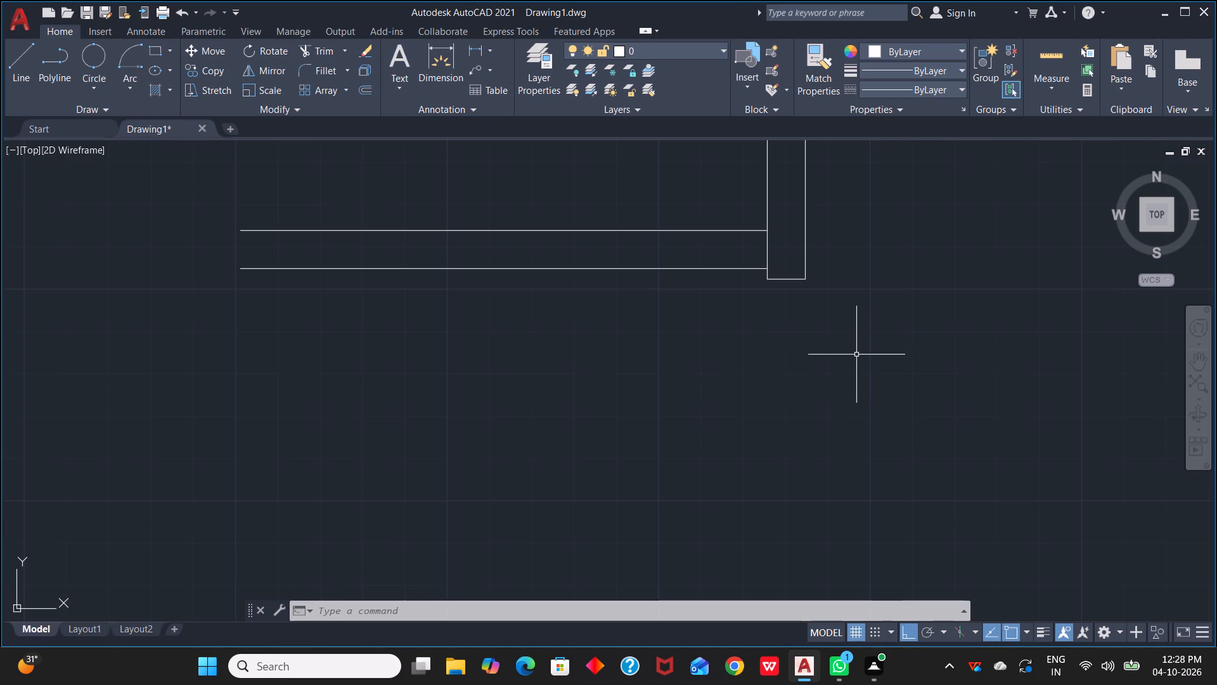
pyautogui.press('e')
pyautogui.press('x')
pyautogui.press('space')
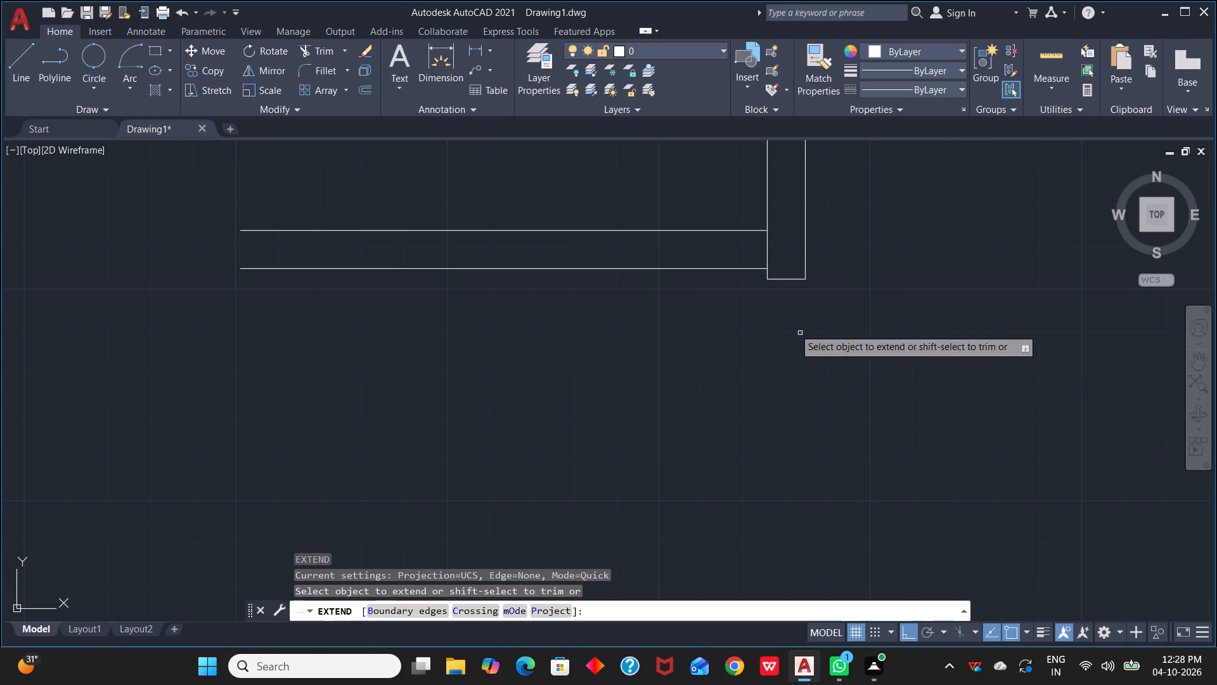
pyautogui.click(721, 268)
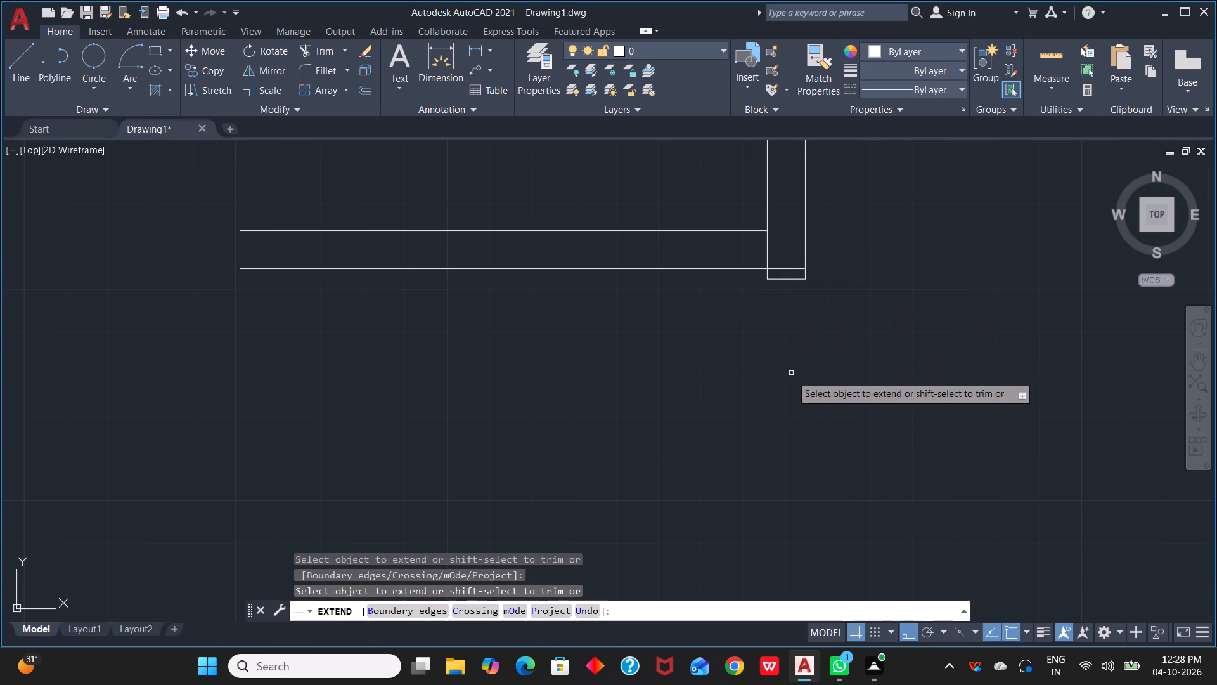
pyautogui.press('Escape')
# Trim the leftover stubs at the room's southeast corner to form a clean wall corner.
pyautogui.press('t')
pyautogui.write('R')
pyautogui.press('space')
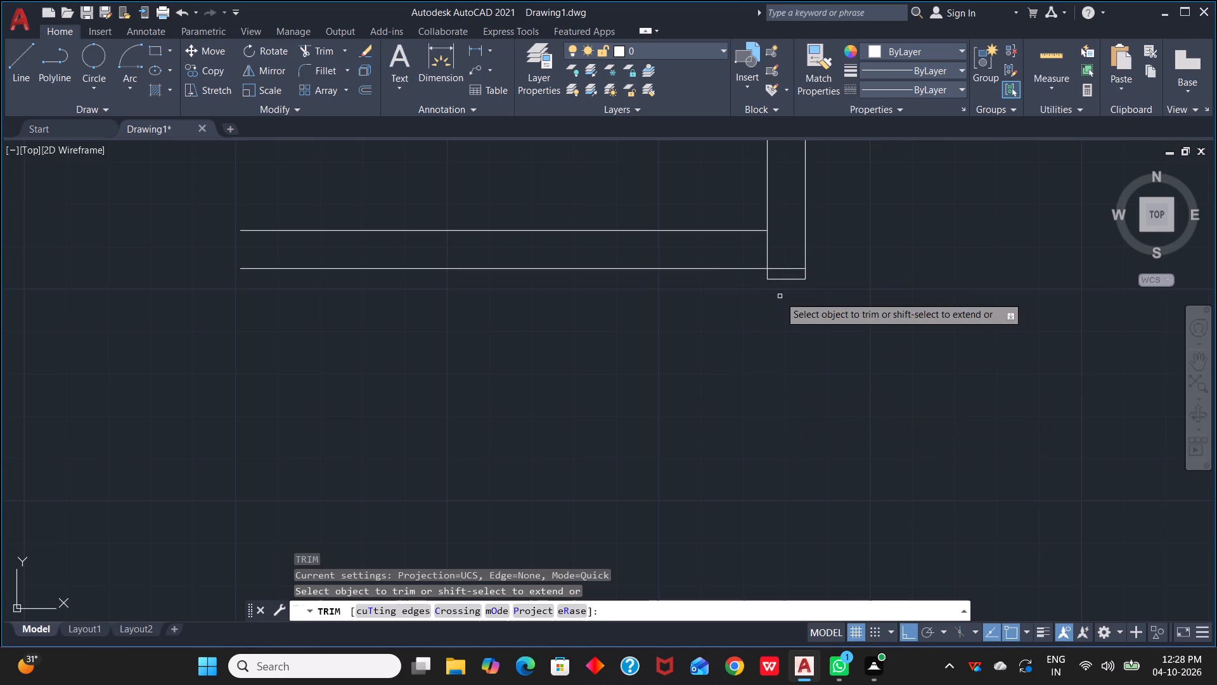
pyautogui.click(785, 278)
pyautogui.click(768, 278)
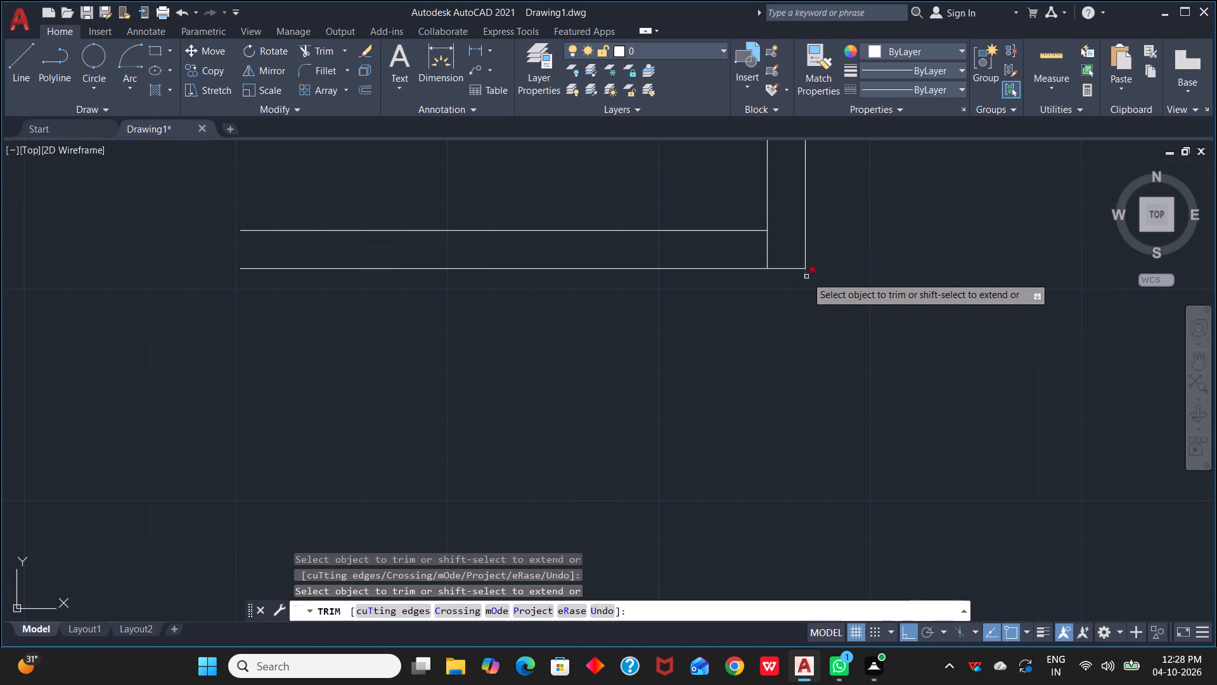
pyautogui.click(806, 277)
pyautogui.click(770, 251)
pyautogui.click(768, 251)
pyautogui.click(766, 252)
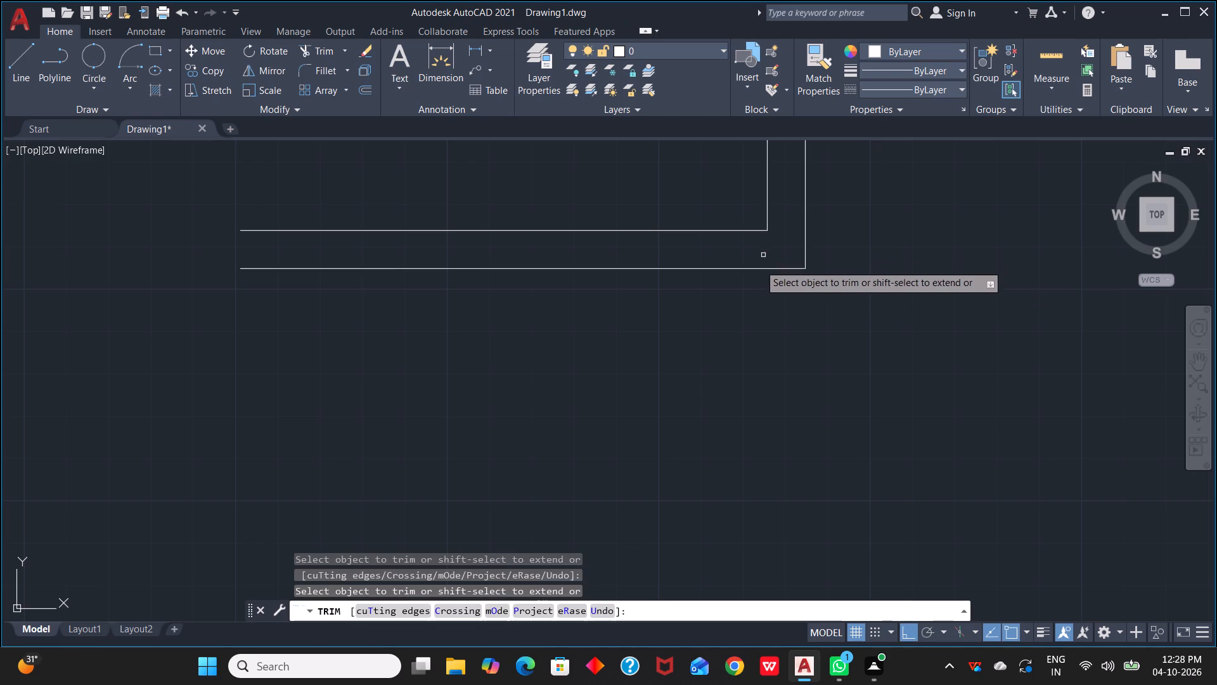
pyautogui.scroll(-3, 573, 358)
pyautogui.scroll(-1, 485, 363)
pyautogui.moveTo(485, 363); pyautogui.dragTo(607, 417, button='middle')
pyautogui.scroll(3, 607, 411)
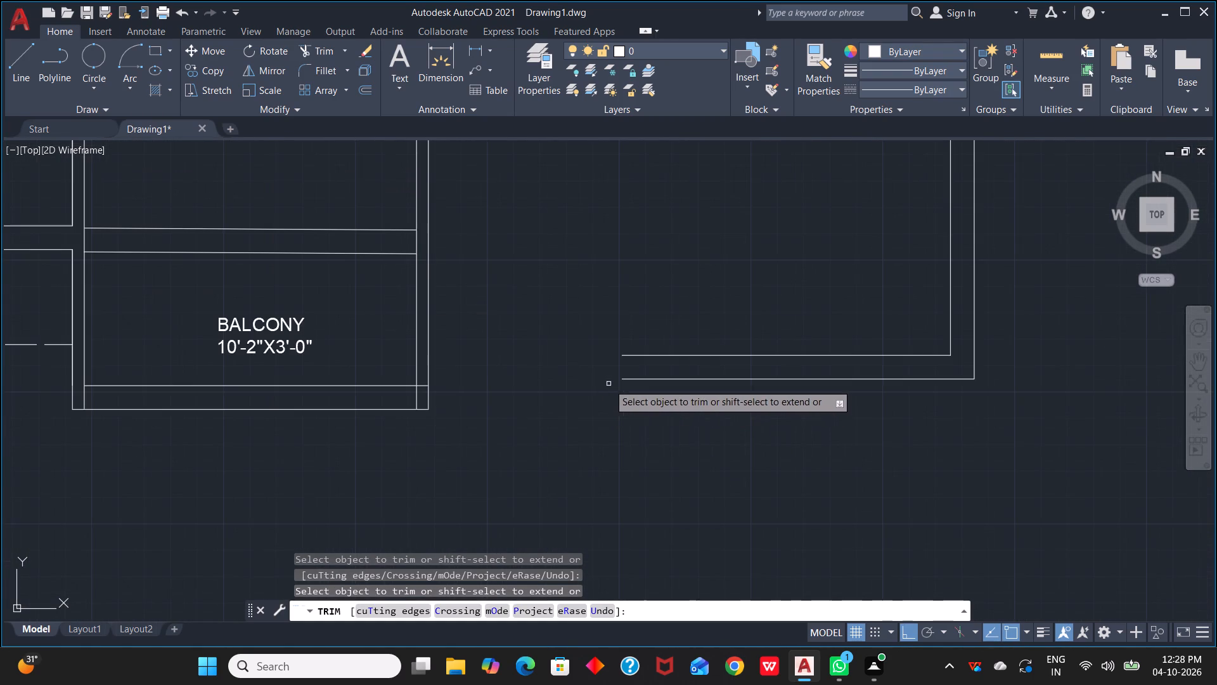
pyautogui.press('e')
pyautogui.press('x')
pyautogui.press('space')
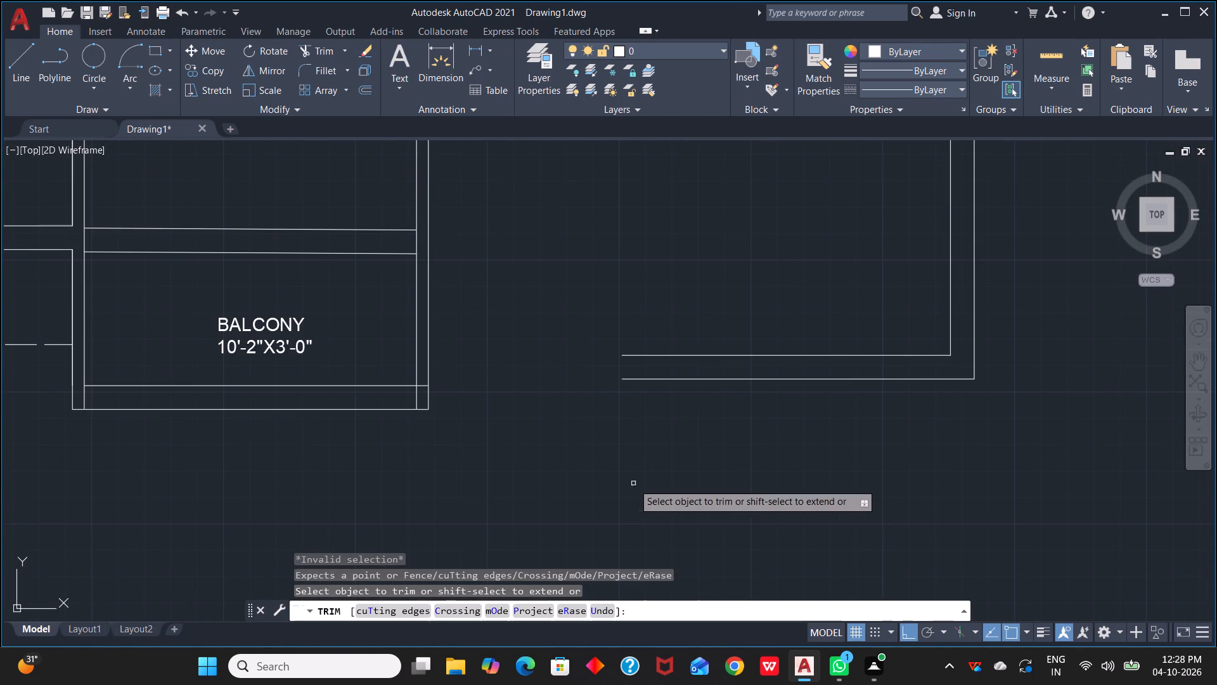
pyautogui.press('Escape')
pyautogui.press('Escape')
# Extend both lines of the new south wall west to the balcony's east wall.
pyautogui.press('e')
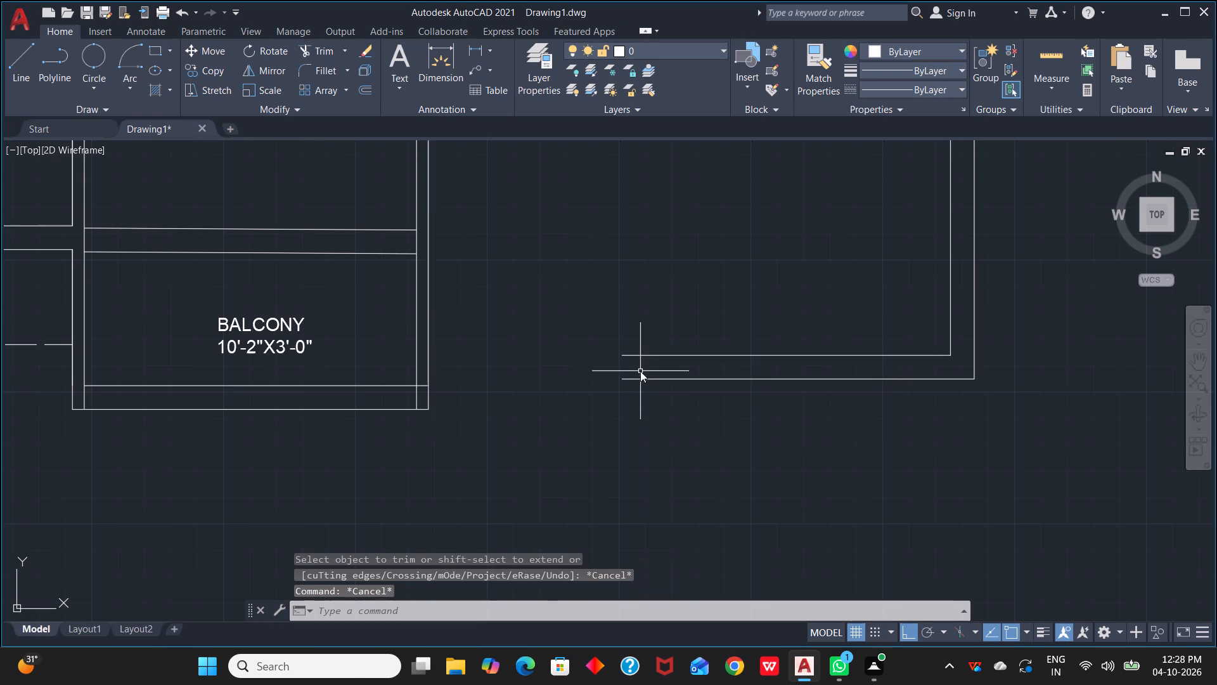
pyautogui.press('x')
pyautogui.press('space')
pyautogui.click(644, 353)
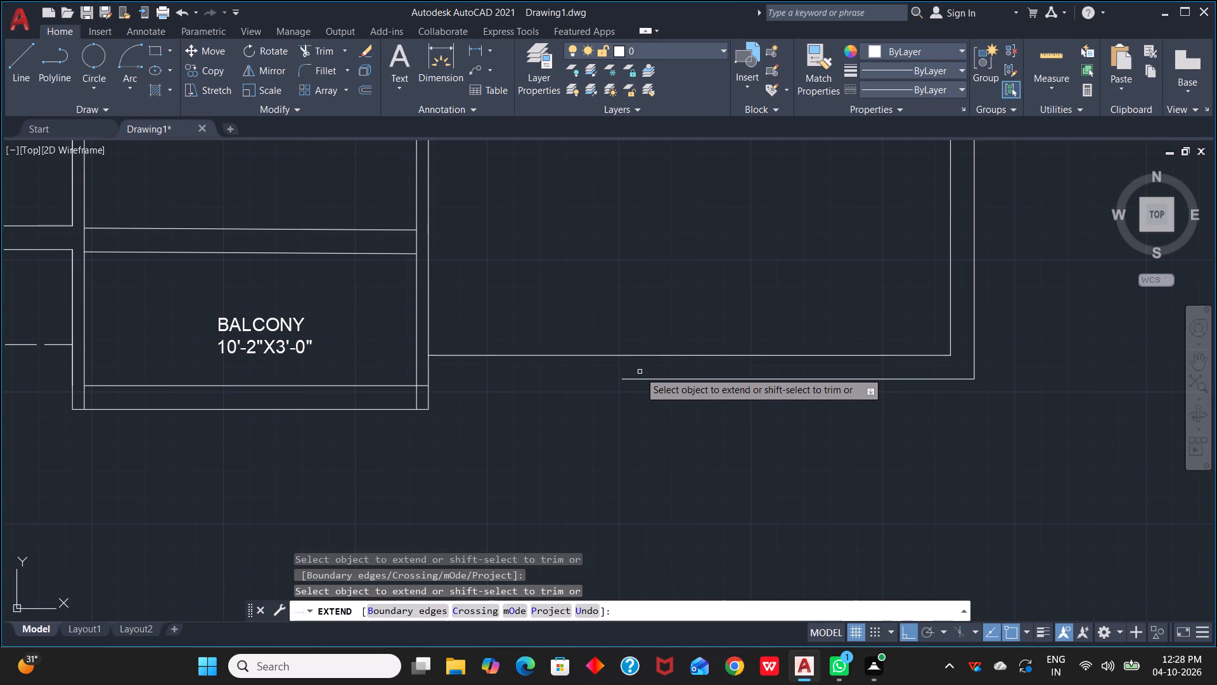
pyautogui.click(638, 378)
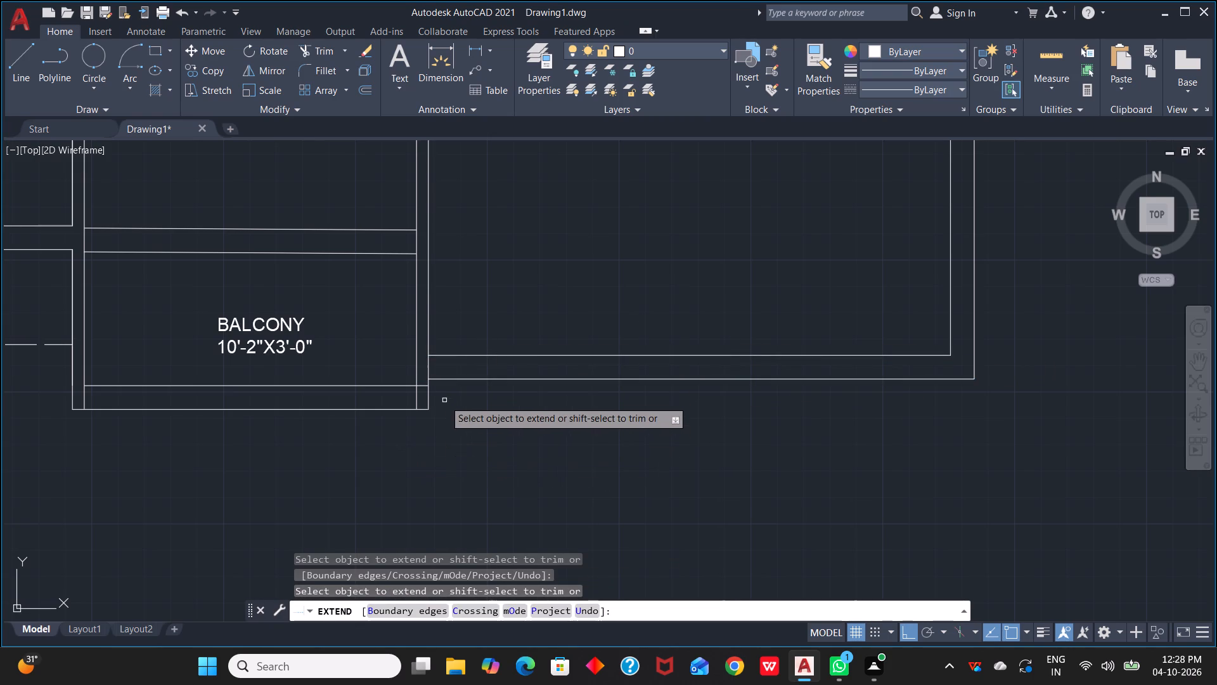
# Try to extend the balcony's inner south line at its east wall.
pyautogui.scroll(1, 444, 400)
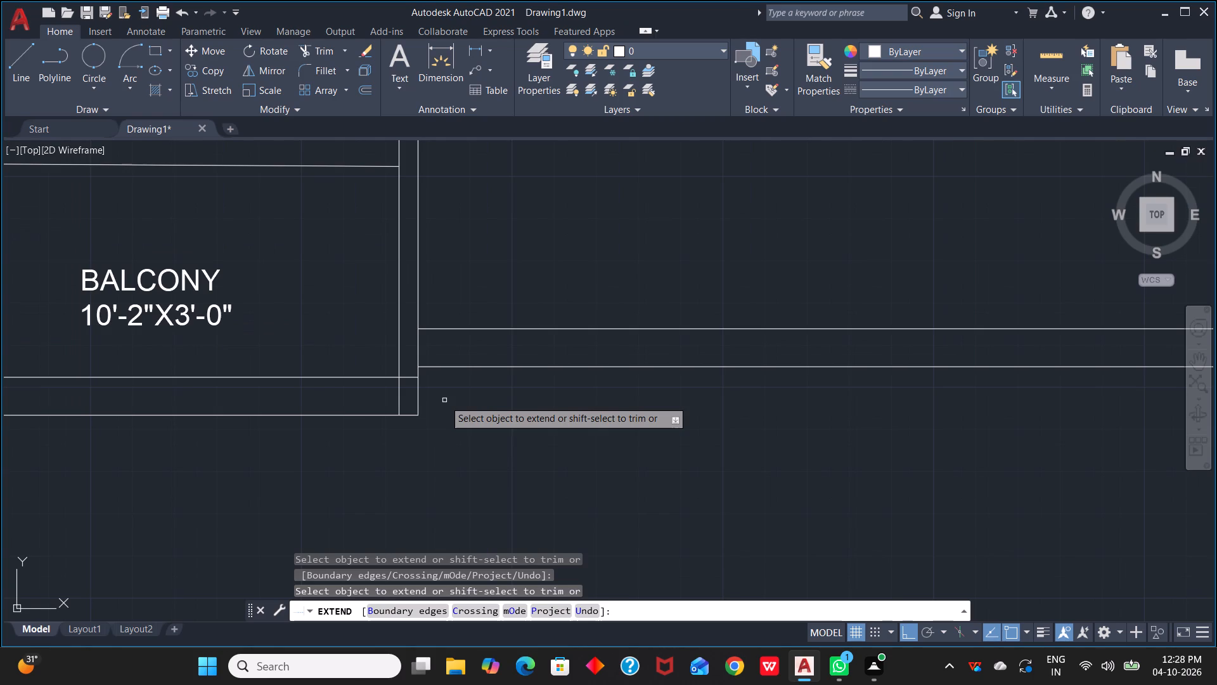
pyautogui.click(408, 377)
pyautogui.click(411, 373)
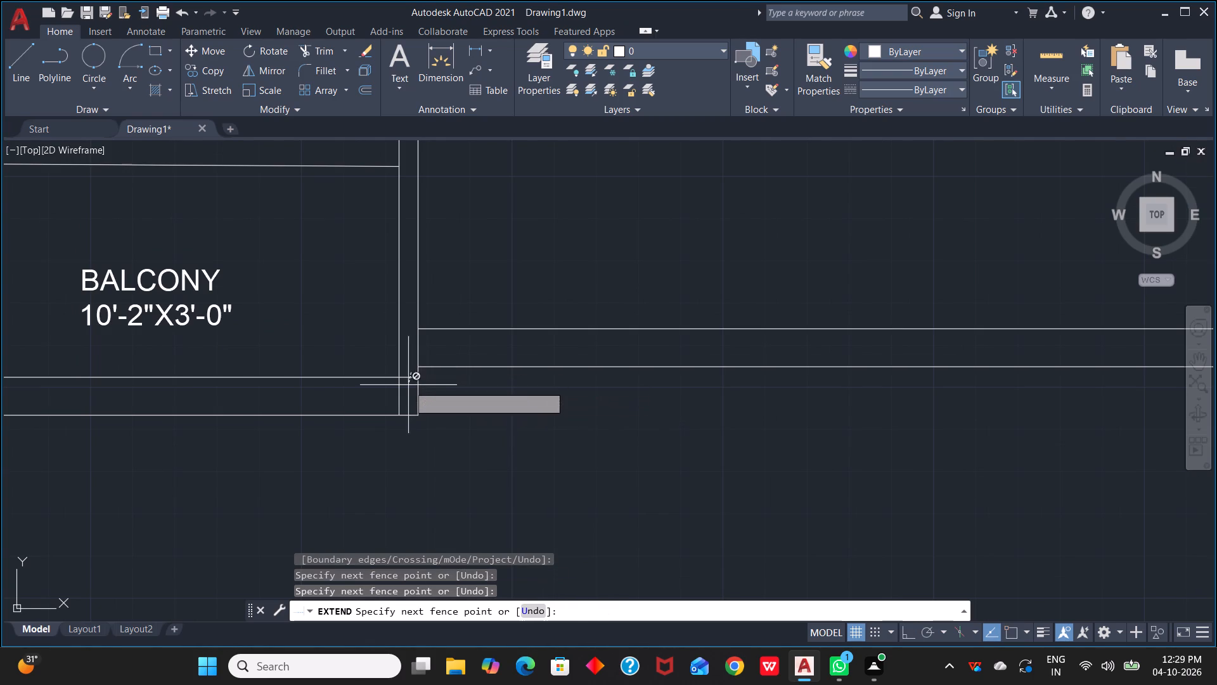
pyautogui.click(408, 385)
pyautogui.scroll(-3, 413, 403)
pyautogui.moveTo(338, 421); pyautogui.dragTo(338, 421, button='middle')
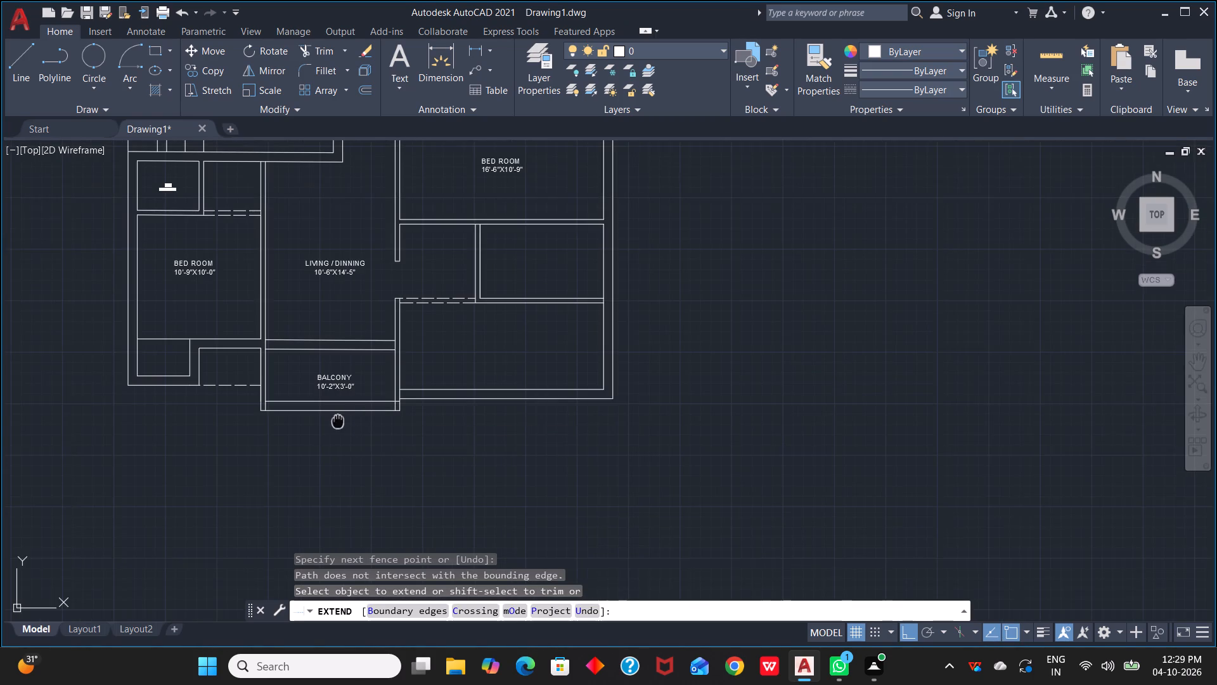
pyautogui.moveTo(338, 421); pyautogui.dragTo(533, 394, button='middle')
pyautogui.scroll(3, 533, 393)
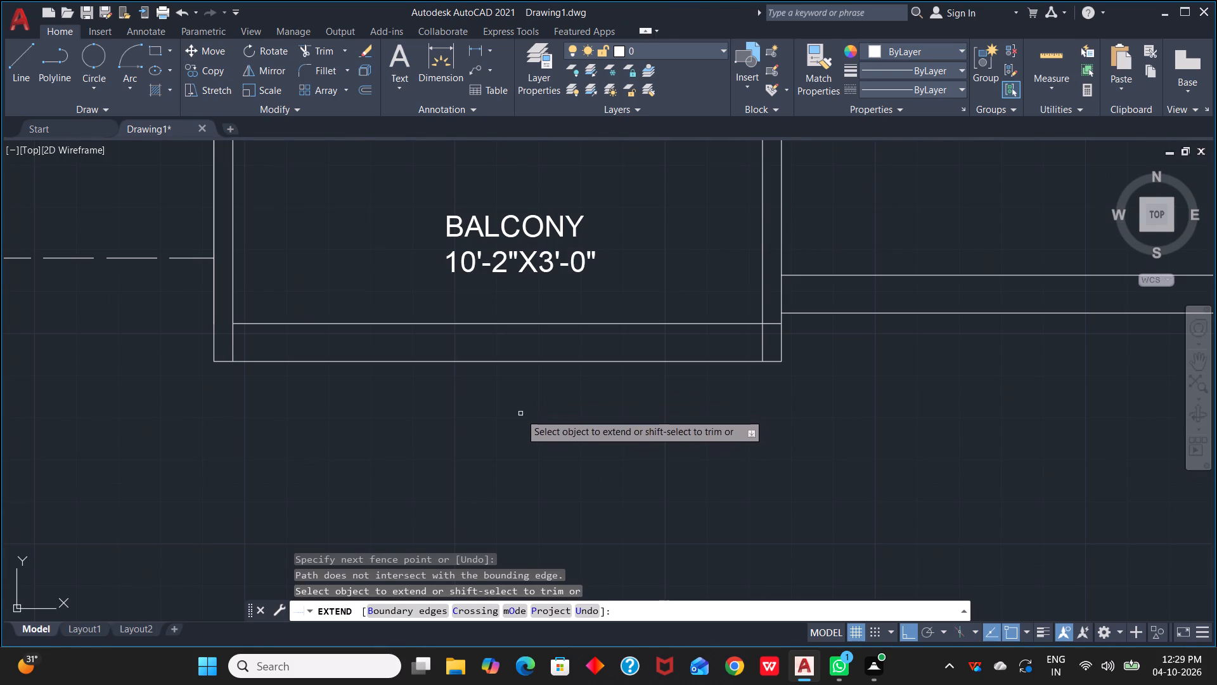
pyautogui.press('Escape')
# Trim away the balcony's inner south line, including its piece across the east wall.
pyautogui.press('t')
pyautogui.write('R')
pyautogui.press('space')
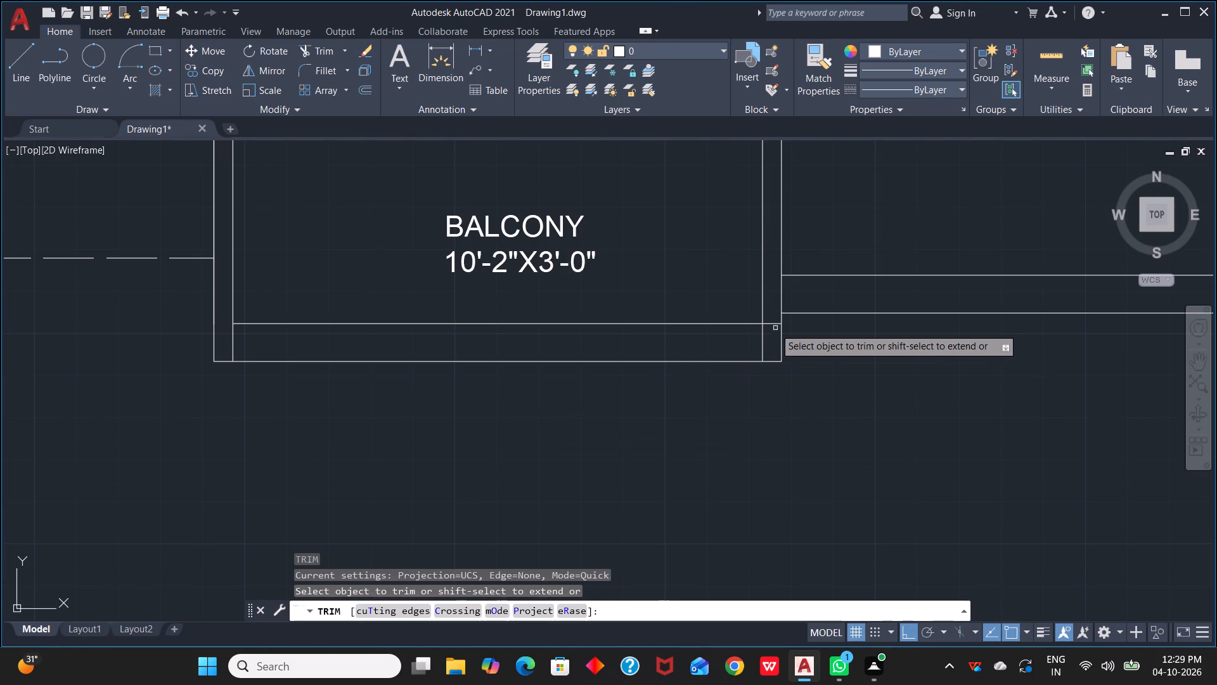
pyautogui.click(771, 323)
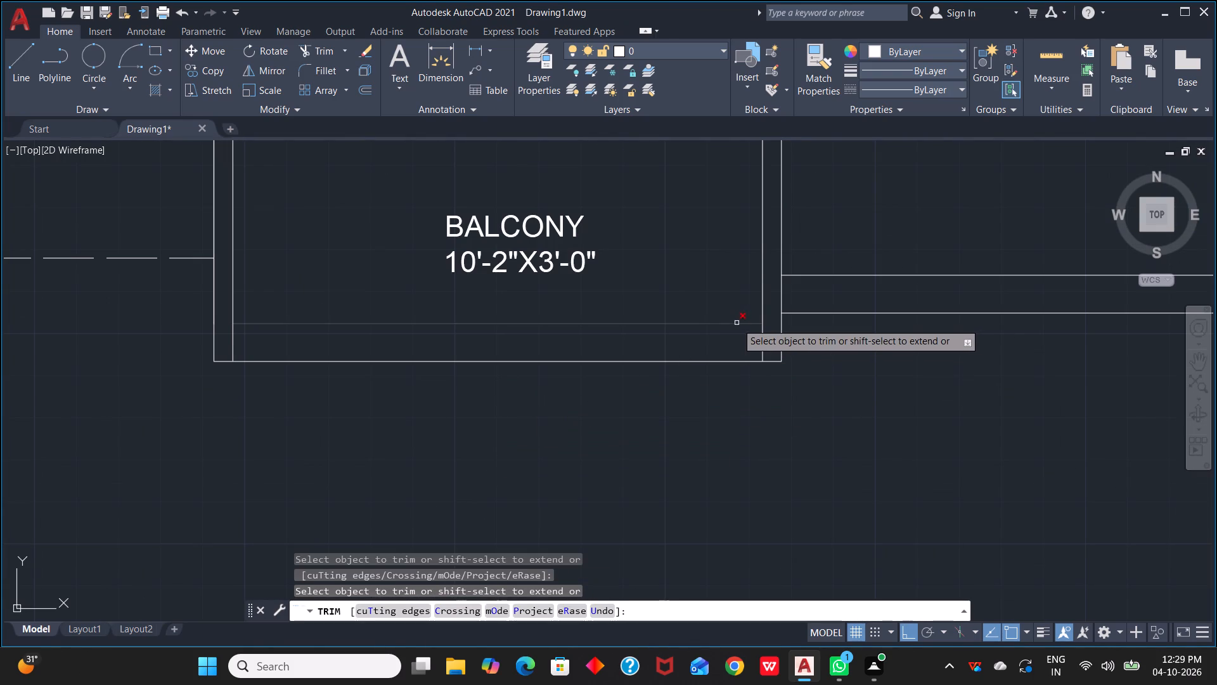
pyautogui.click(737, 323)
pyautogui.press('Escape')
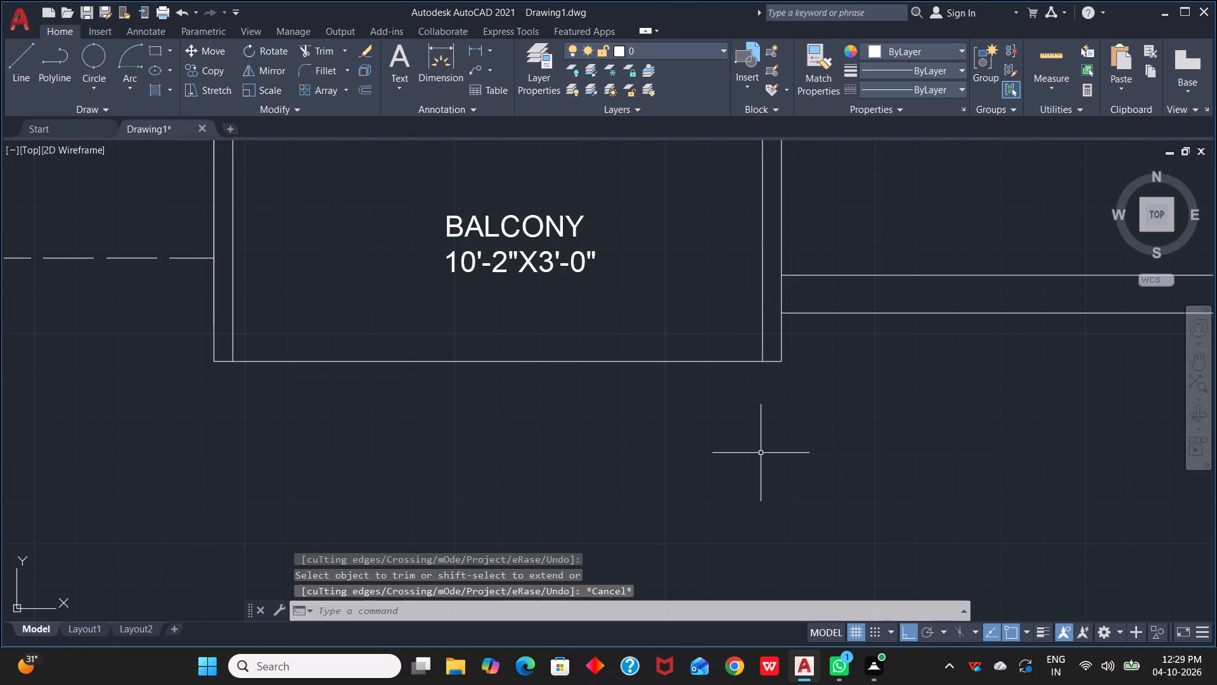
# Offset the balcony's outer south line 2" north into the balcony.
pyautogui.press('Escape')
pyautogui.press('o')
pyautogui.press('space')
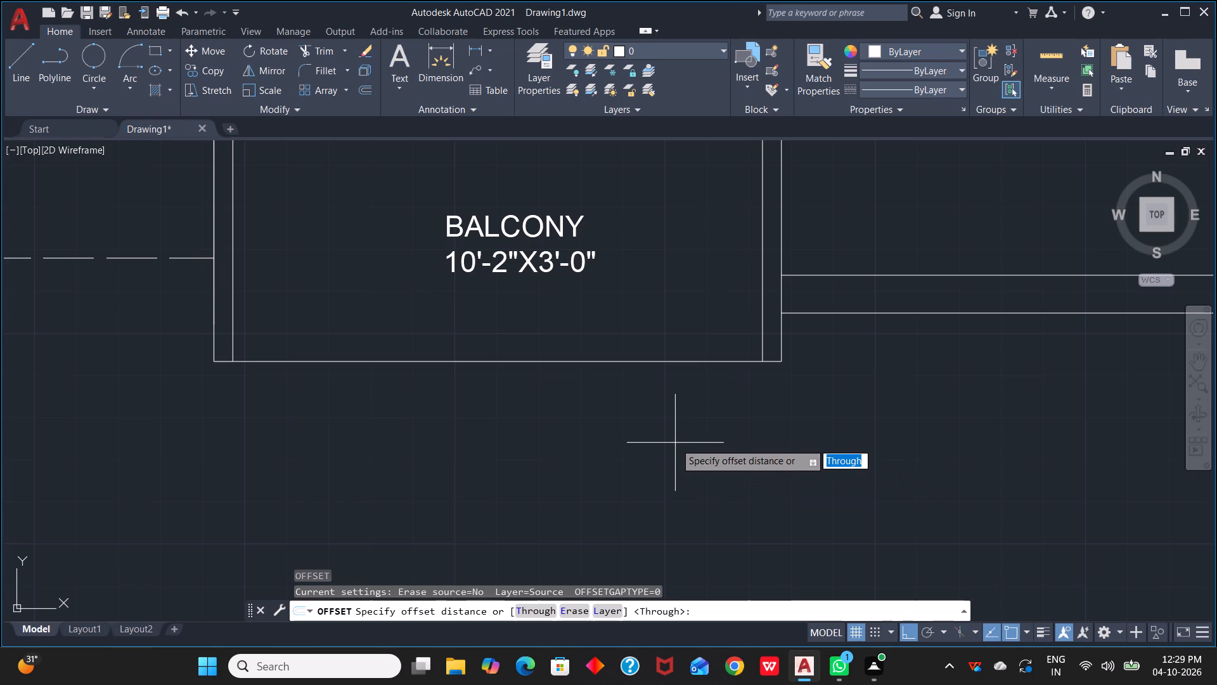
pyautogui.press('2')
pyautogui.write('"')
pyautogui.press('space')
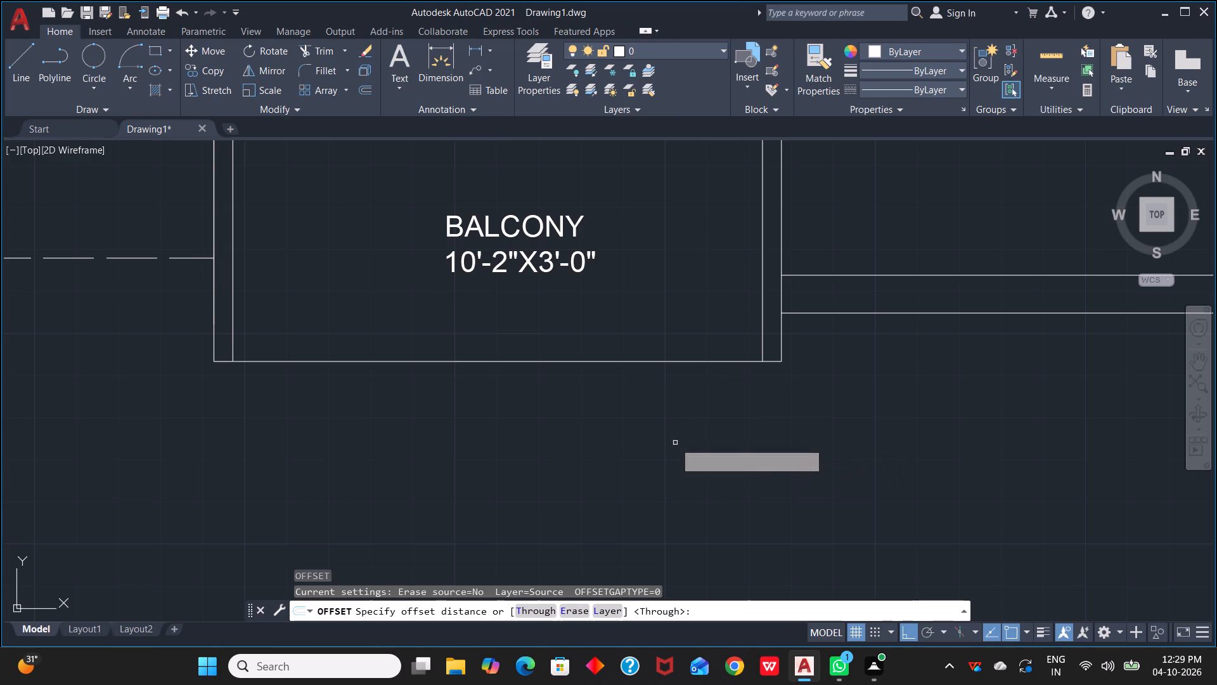
pyautogui.click(636, 360)
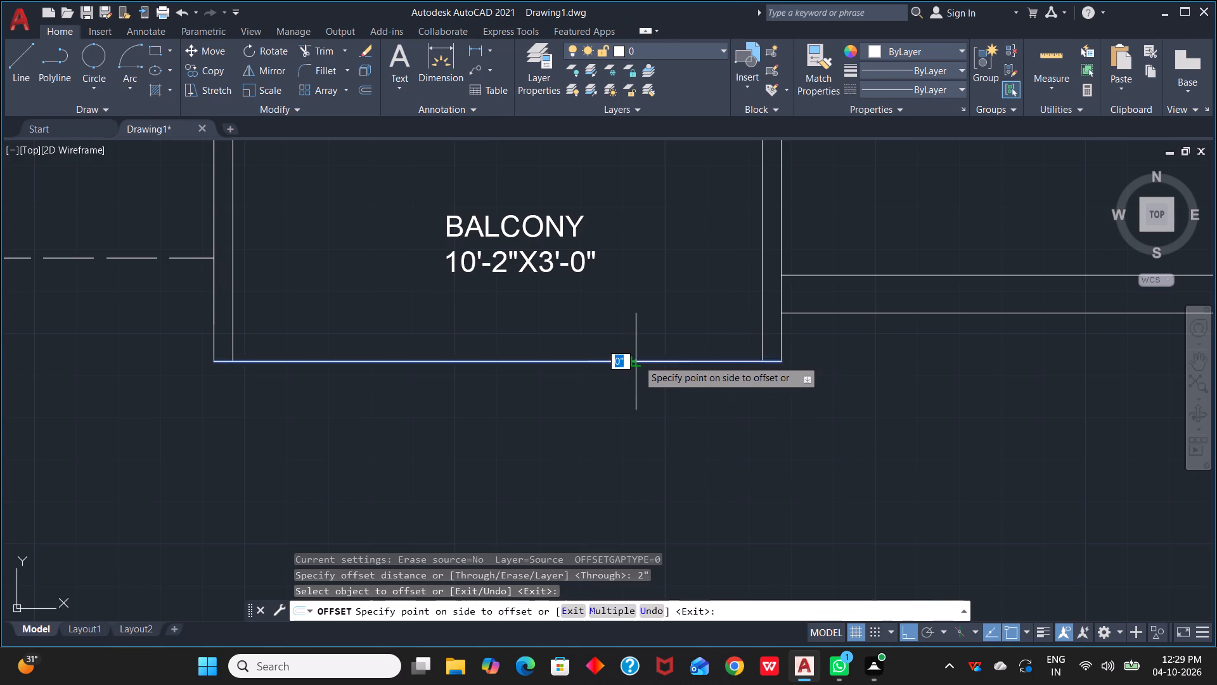
pyautogui.click(642, 349)
pyautogui.scroll(3, 766, 371)
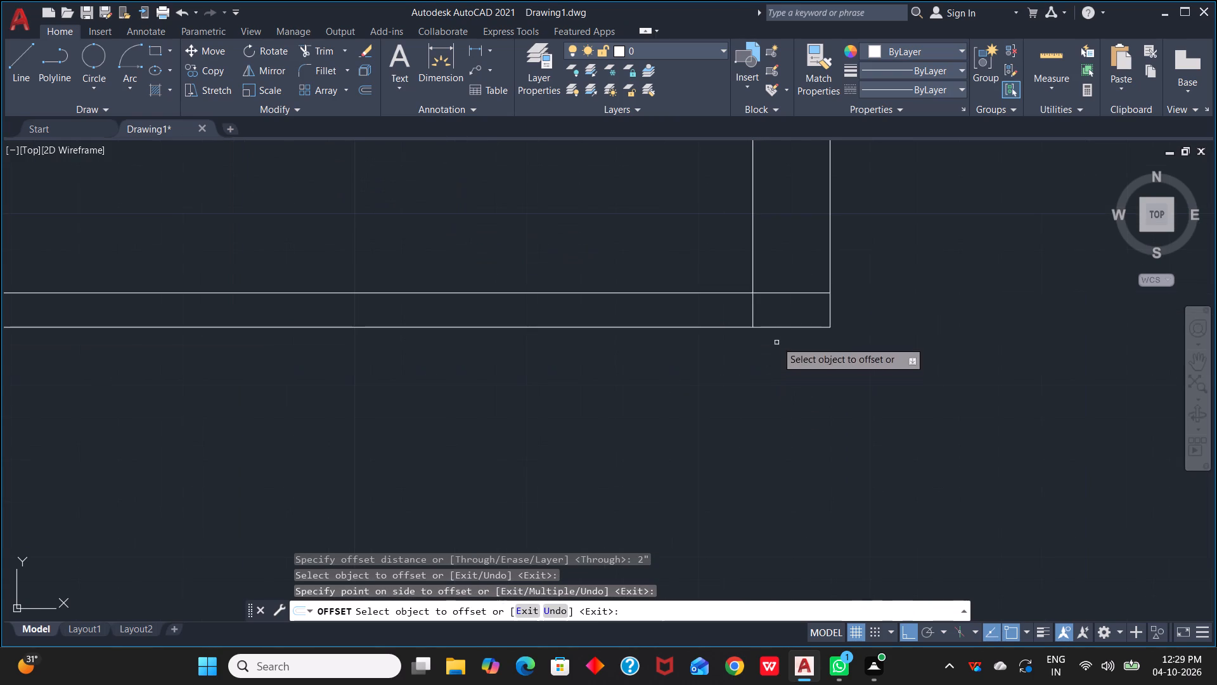
pyautogui.press('Escape')
pyautogui.press('Escape')
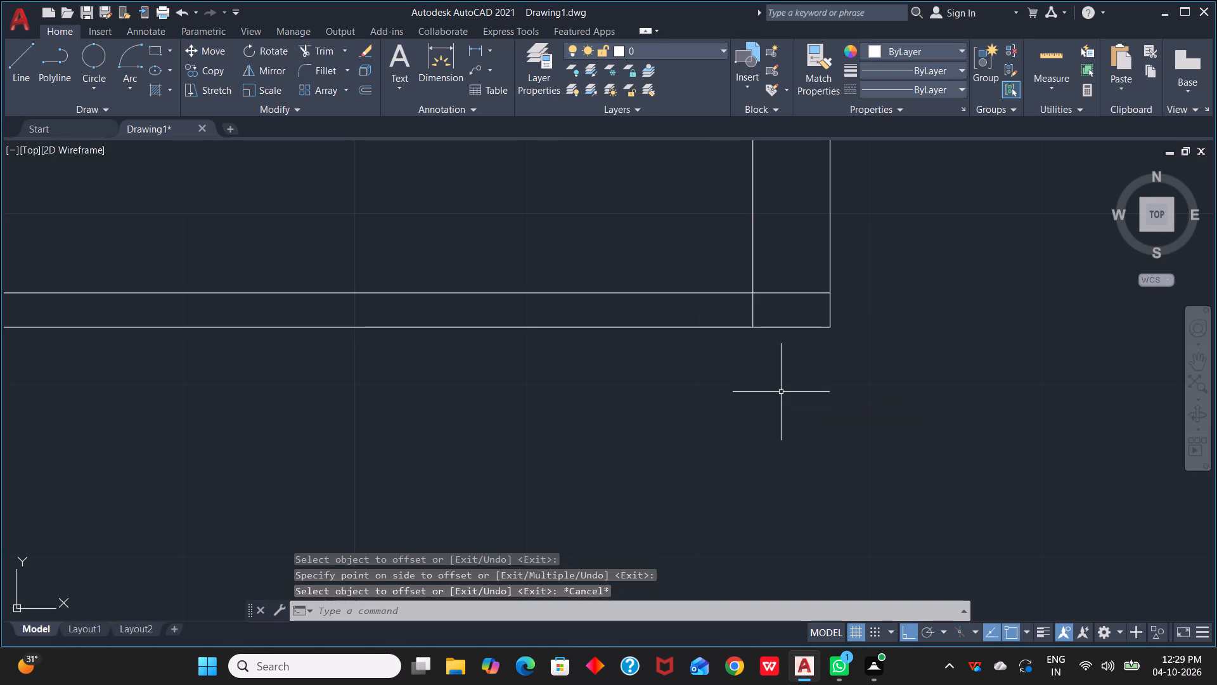
# Trim the balcony's inner east wall line where it passes the new parapet line at the southeast corner.
pyautogui.press('t')
pyautogui.write('R')
pyautogui.press('space')
pyautogui.click(756, 311)
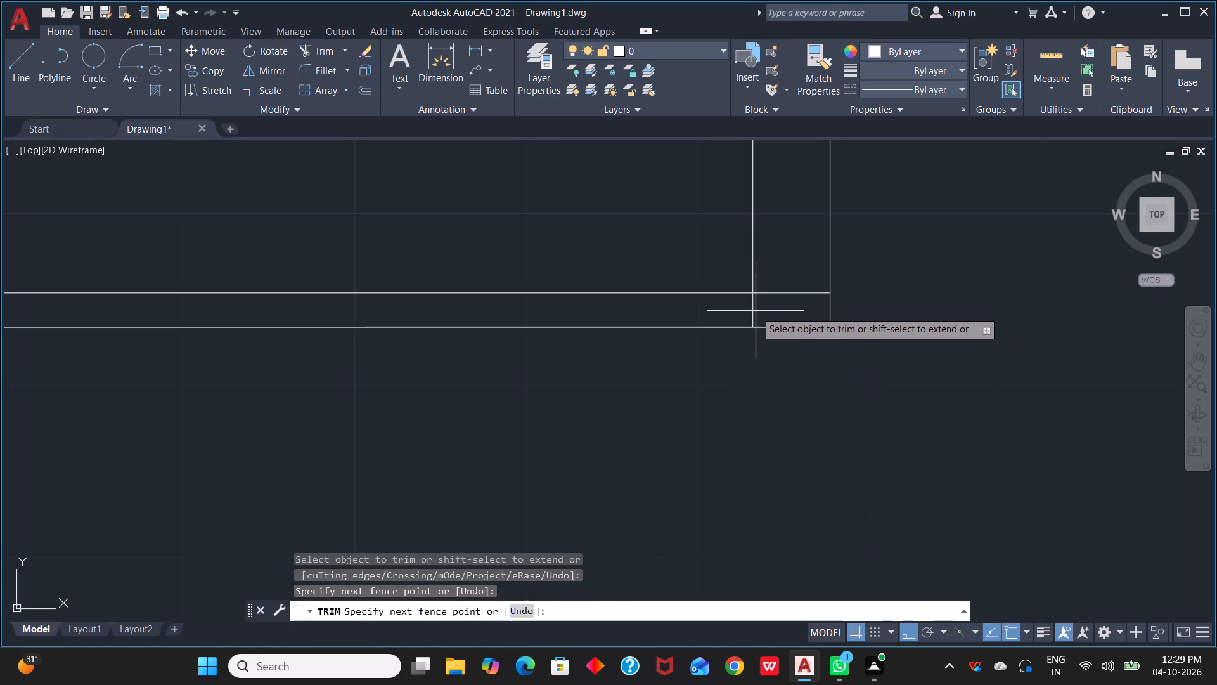
pyautogui.moveTo(754, 312); pyautogui.dragTo(739, 315)
pyautogui.click(745, 315)
pyautogui.click(764, 312)
pyautogui.scroll(-2, 706, 361)
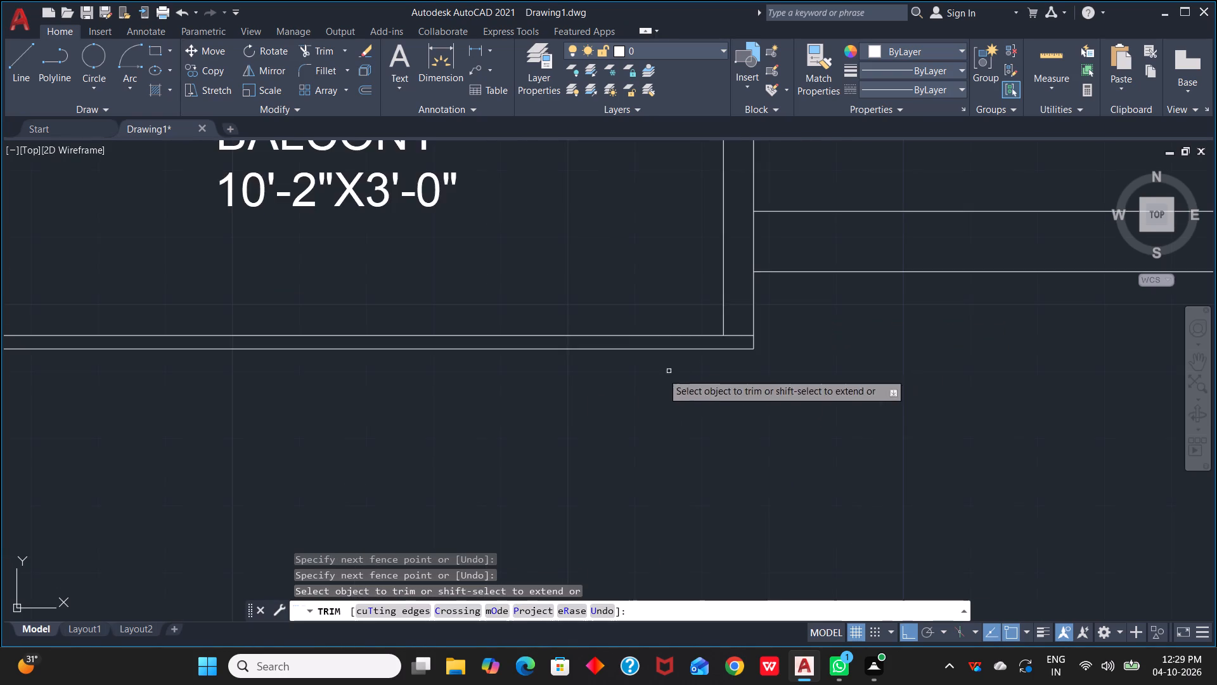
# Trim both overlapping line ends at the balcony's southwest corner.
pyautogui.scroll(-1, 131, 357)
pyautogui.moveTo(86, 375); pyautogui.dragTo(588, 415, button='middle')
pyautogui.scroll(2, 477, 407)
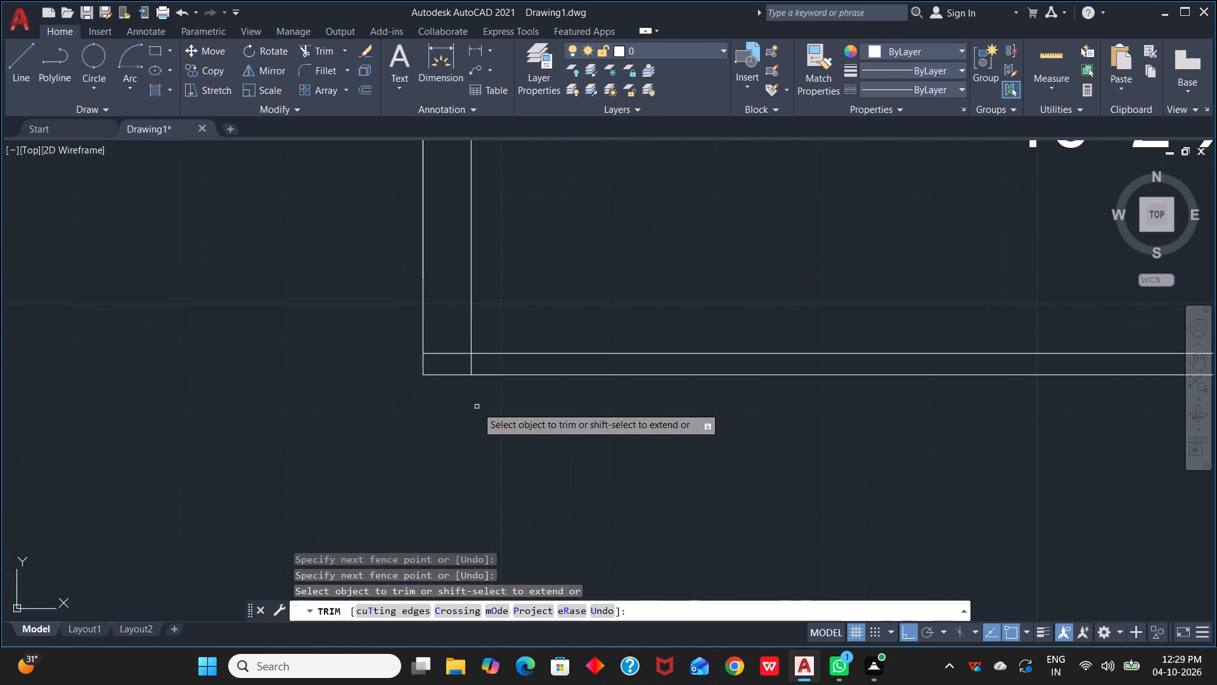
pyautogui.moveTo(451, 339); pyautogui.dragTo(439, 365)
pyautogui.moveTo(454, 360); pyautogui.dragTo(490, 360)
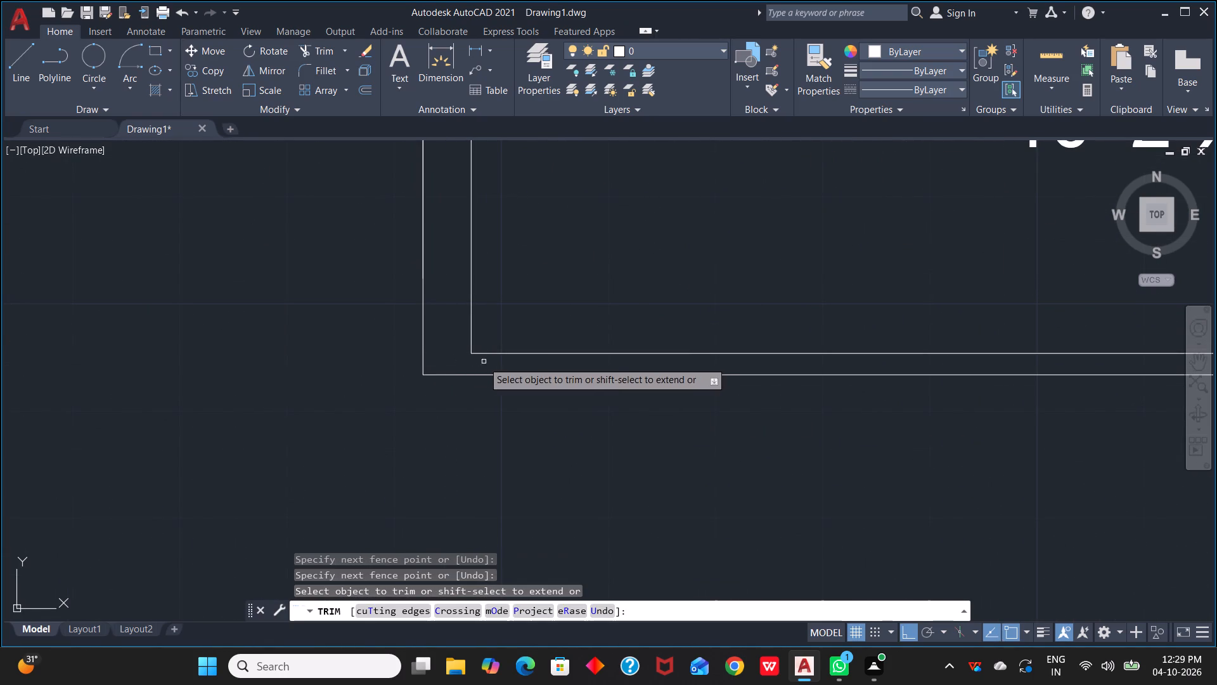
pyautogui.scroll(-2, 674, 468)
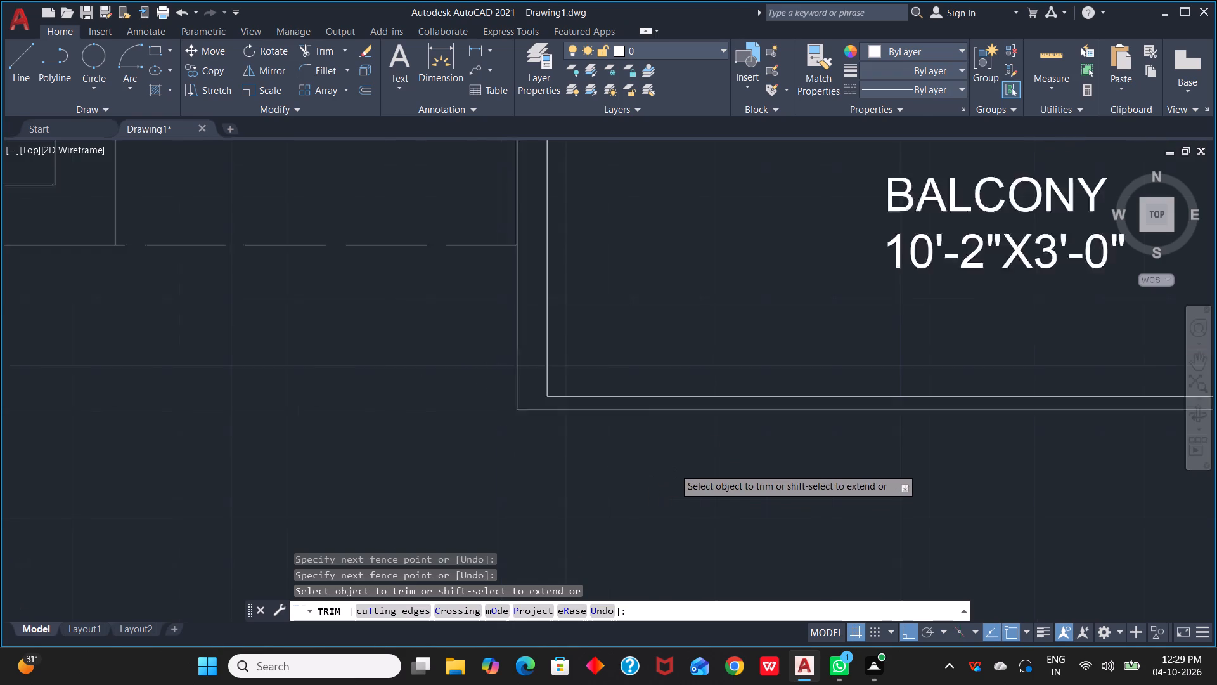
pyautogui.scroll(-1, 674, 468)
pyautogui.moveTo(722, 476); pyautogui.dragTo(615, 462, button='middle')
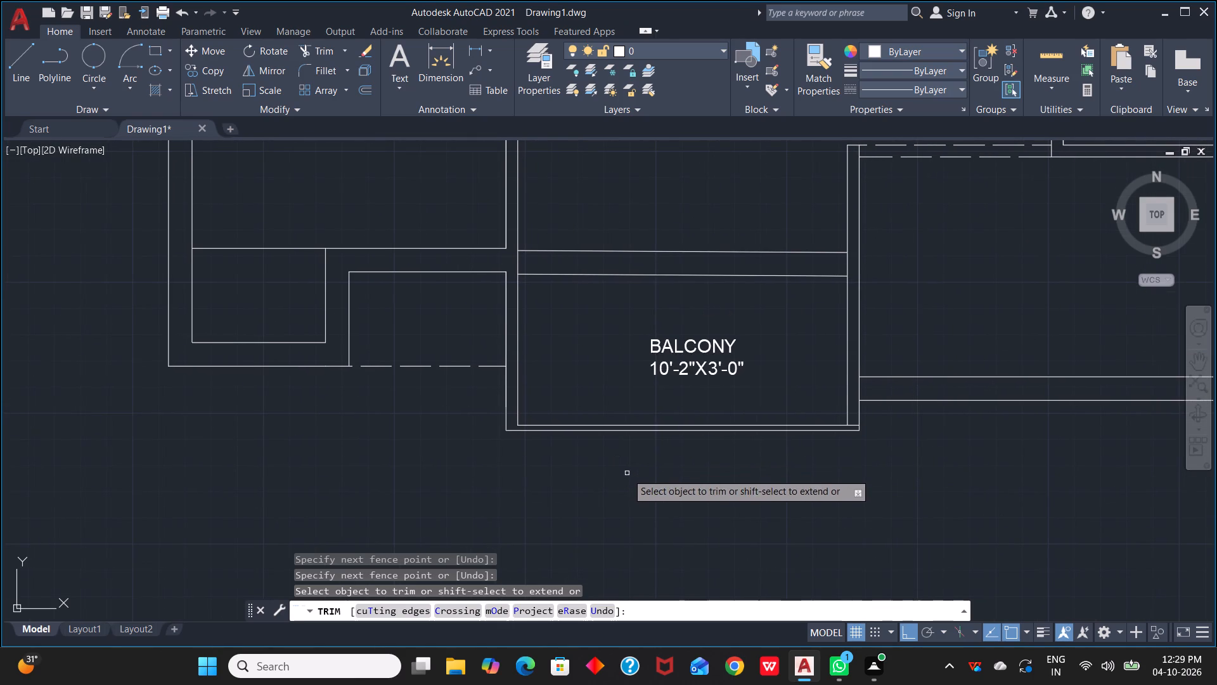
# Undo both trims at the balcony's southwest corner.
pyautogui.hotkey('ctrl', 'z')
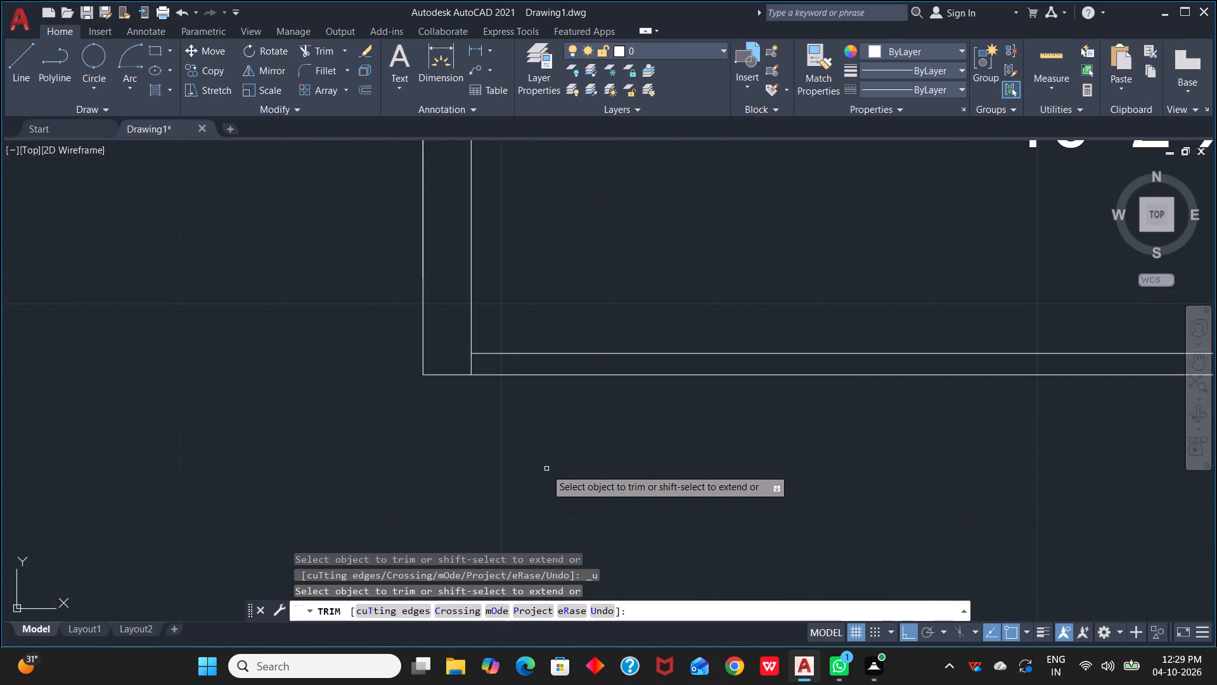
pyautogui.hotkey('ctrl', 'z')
# Trim only the balcony's inner west wall line below the new parapet line at the southwest corner.
pyautogui.scroll(-3, 489, 413)
pyautogui.moveTo(214, 416); pyautogui.dragTo(892, 421, button='middle')
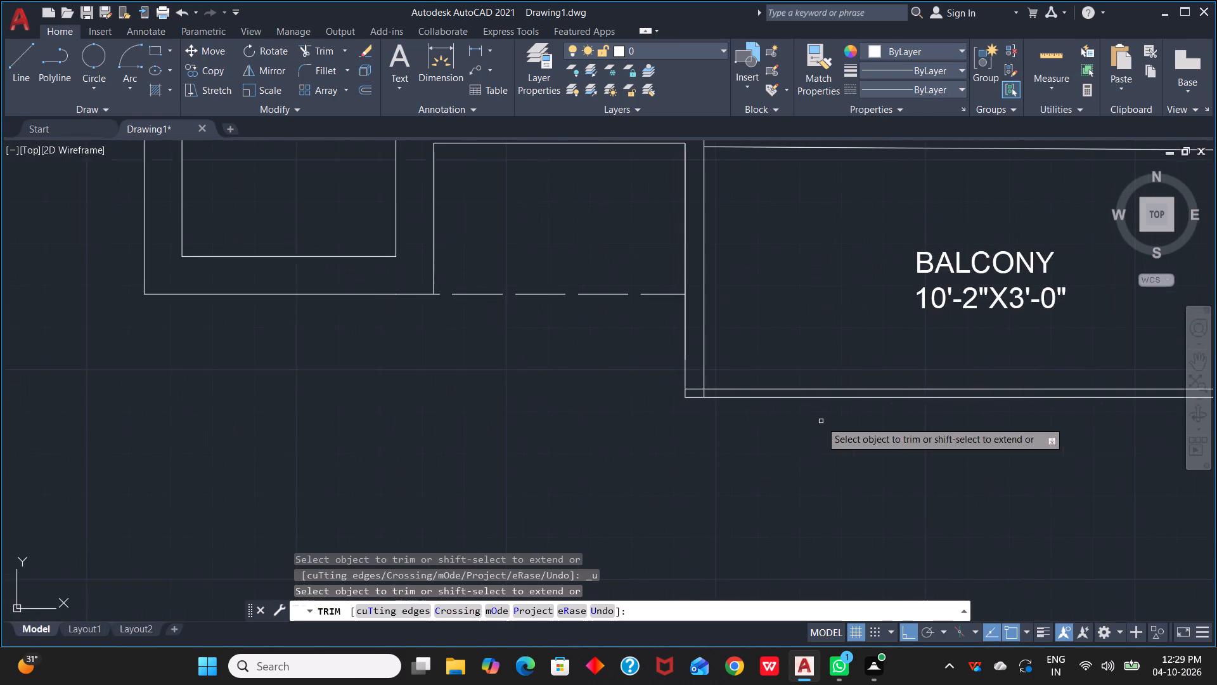
pyautogui.scroll(3, 716, 419)
pyautogui.moveTo(645, 322); pyautogui.dragTo(660, 322)
pyautogui.click(672, 322)
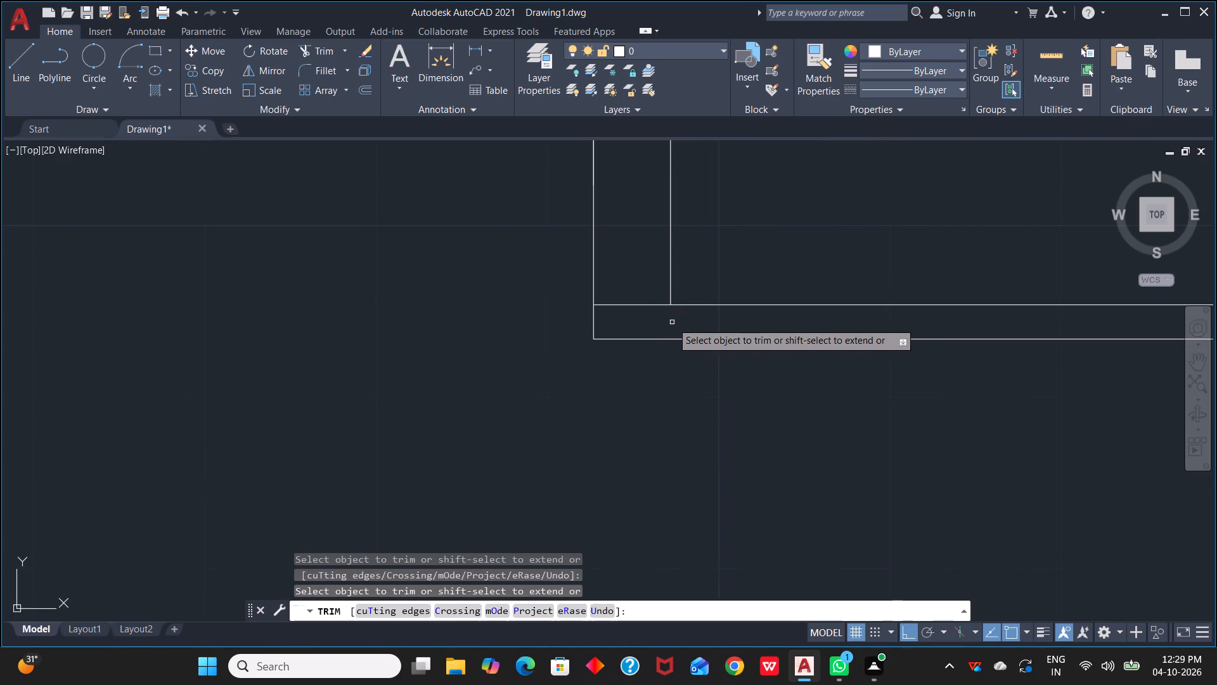
pyautogui.scroll(-4, 813, 369)
pyautogui.scroll(-1, 1024, 437)
pyautogui.moveTo(978, 436); pyautogui.dragTo(472, 381, button='middle')
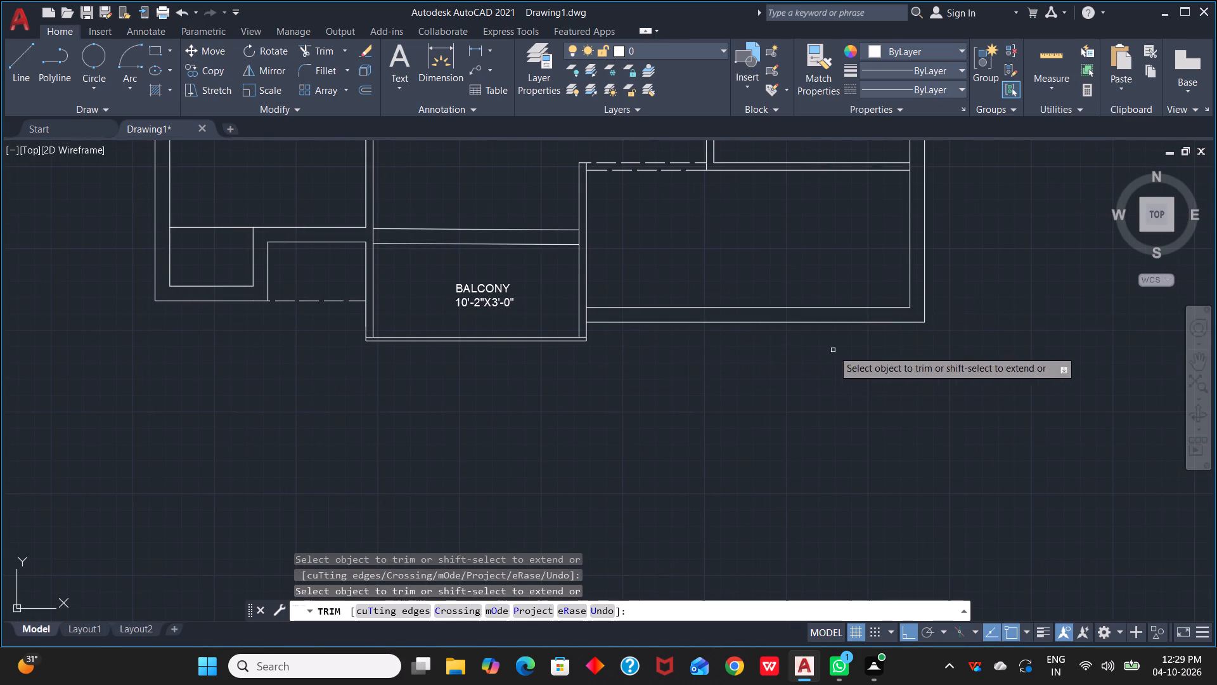
pyautogui.moveTo(757, 221); pyautogui.dragTo(814, 362, button='middle')
pyautogui.scroll(-1, 815, 353)
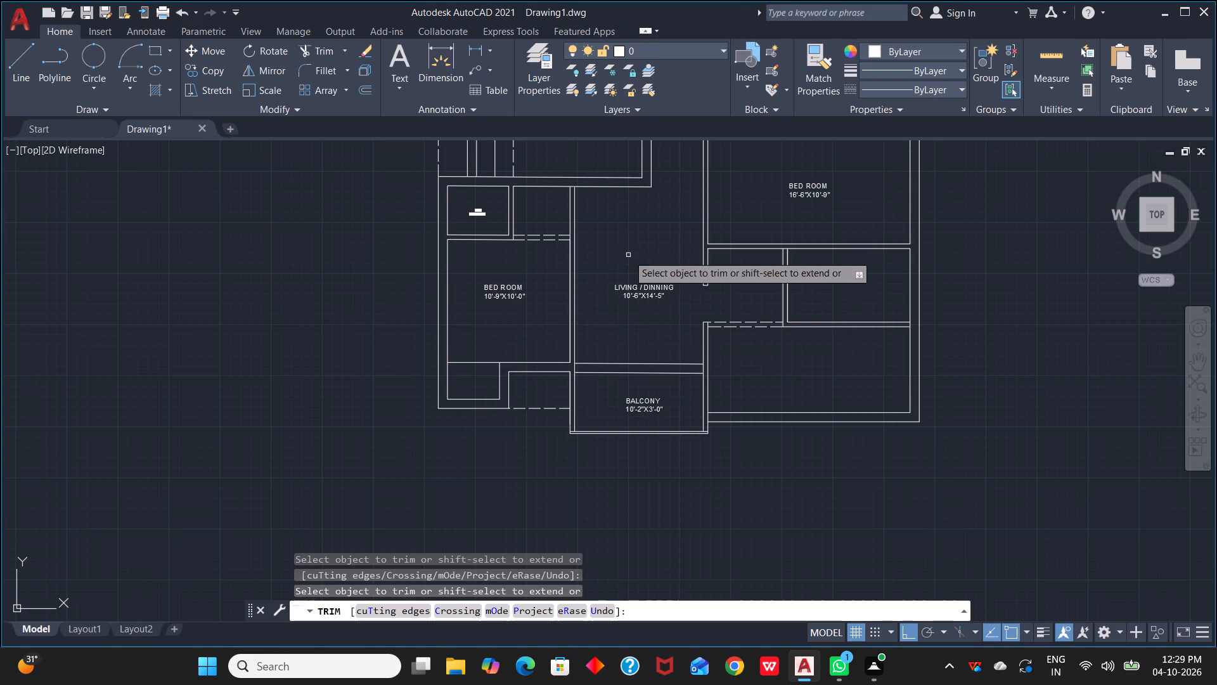
pyautogui.moveTo(641, 224); pyautogui.dragTo(593, 412, button='middle')
pyautogui.moveTo(771, 266); pyautogui.dragTo(738, 325, button='middle')
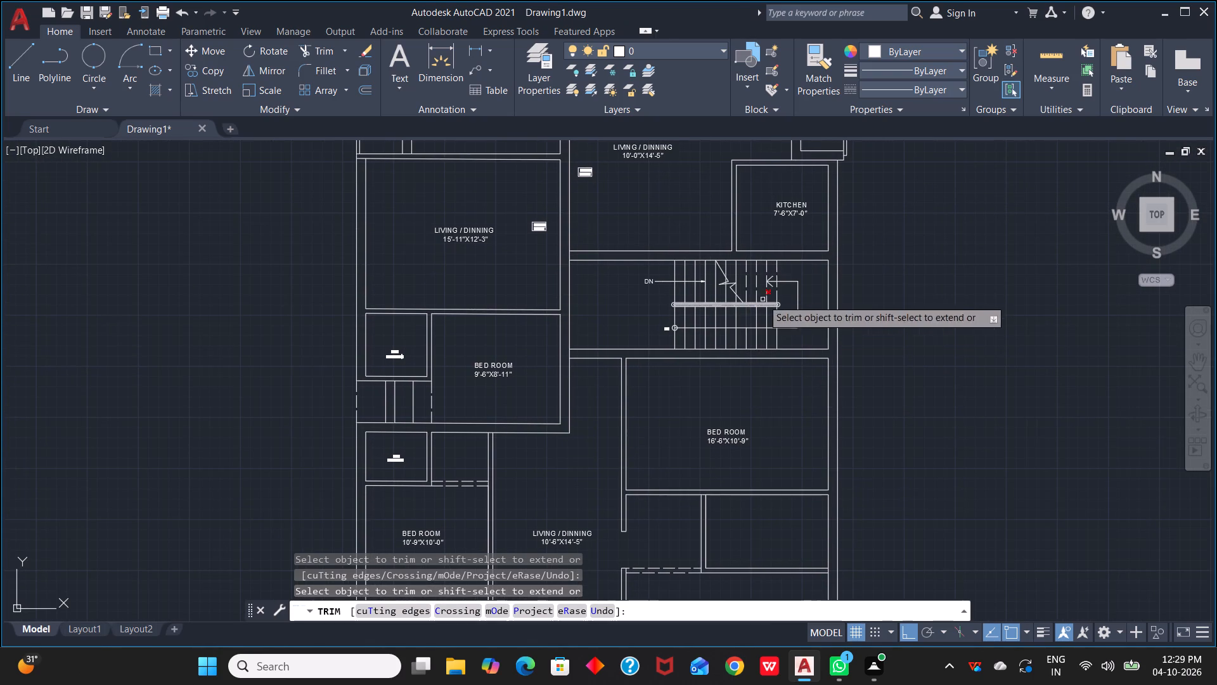
pyautogui.press('Escape')
pyautogui.press('Escape')
# Copy the KITCHEN label from the room north of the staircase into the southeast room beside the balcony.
pyautogui.press('c')
pyautogui.press('o')
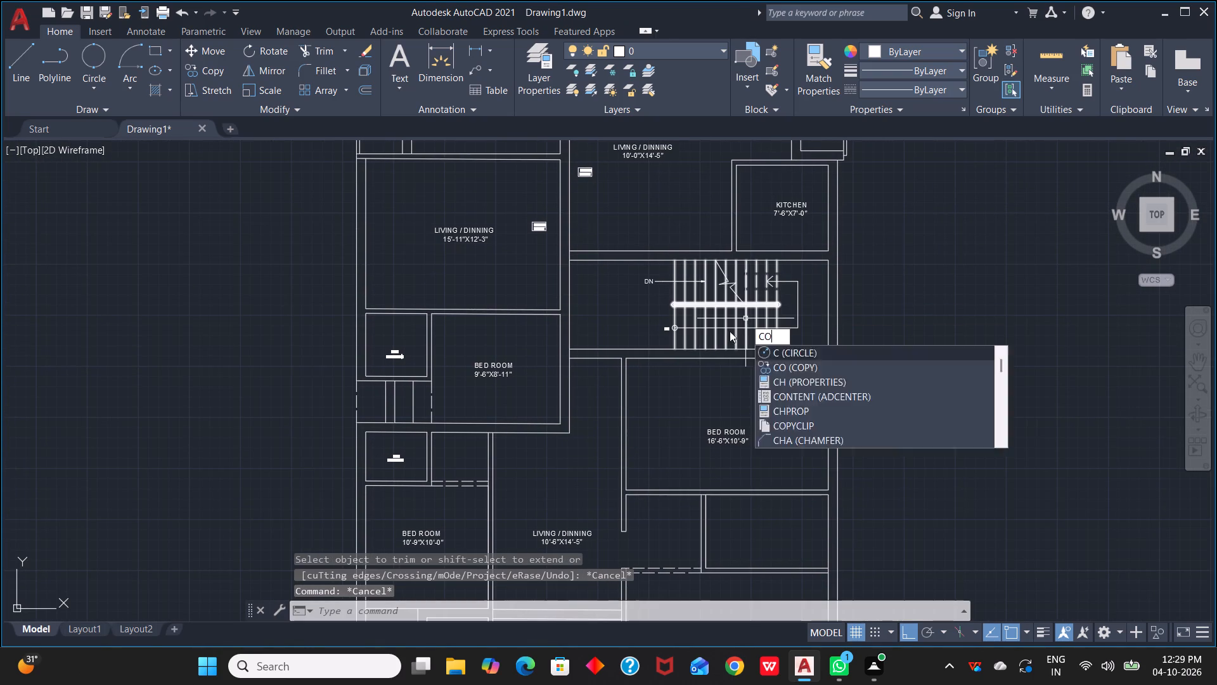
pyautogui.press('space')
pyautogui.click(784, 207)
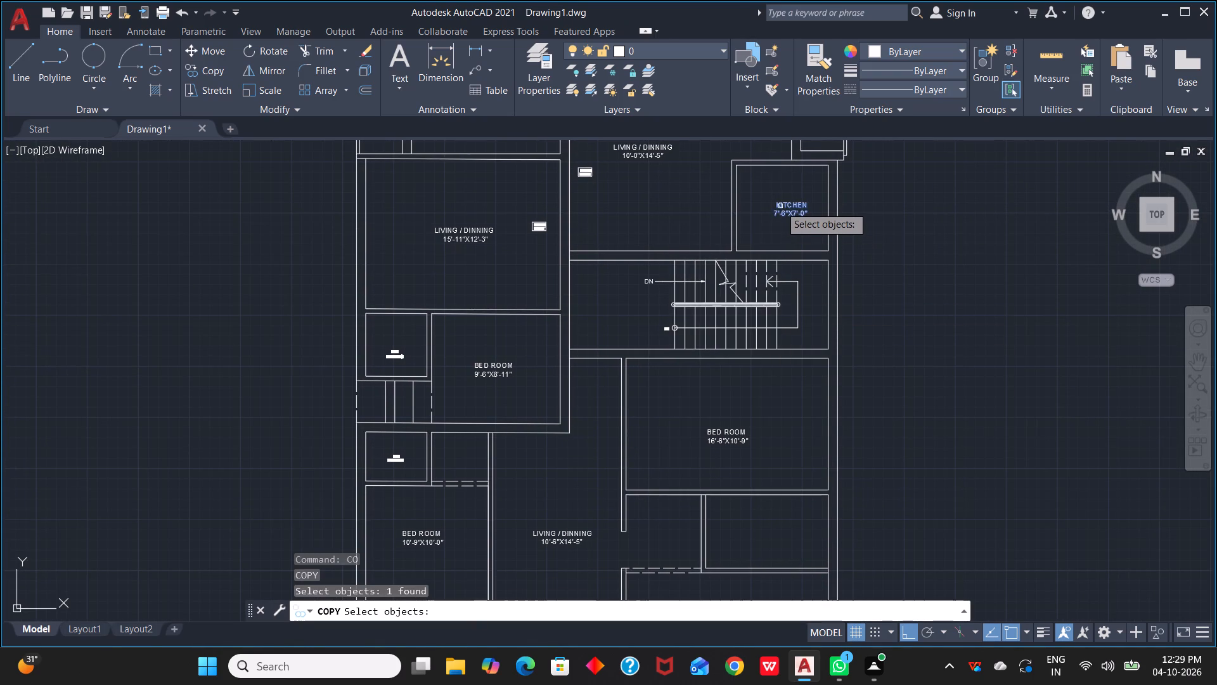
pyautogui.press('space')
pyautogui.moveTo(773, 201); pyautogui.dragTo(775, 211)
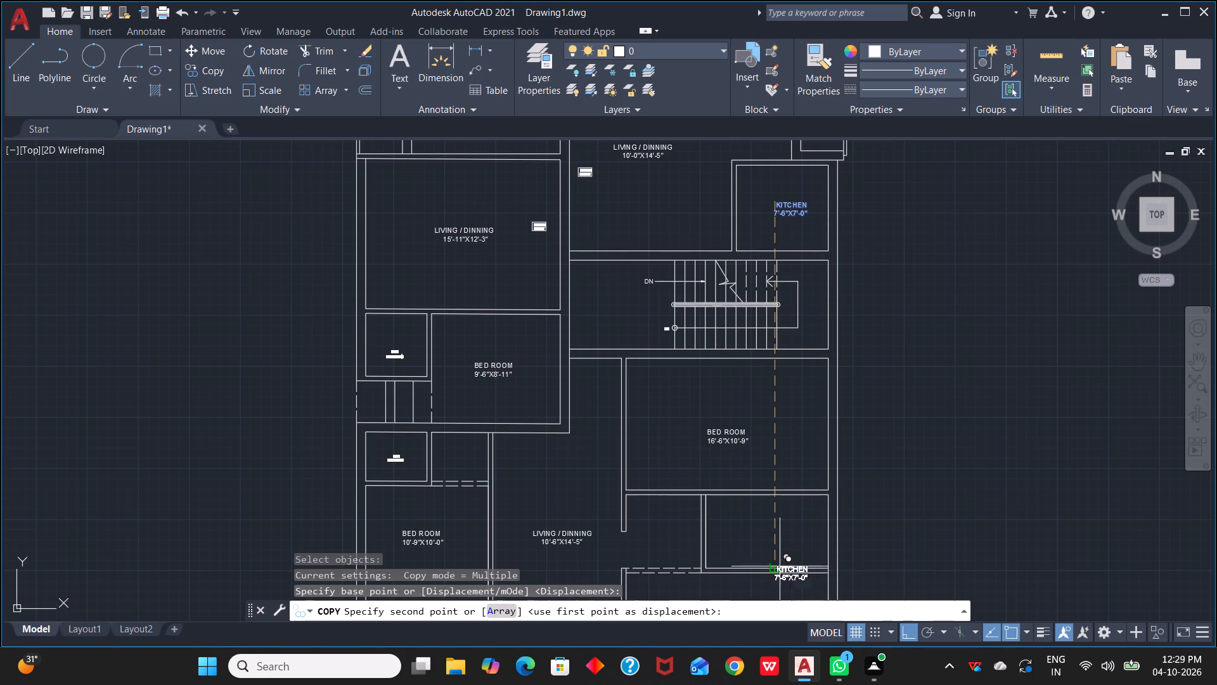
pyautogui.scroll(-1, 775, 548)
pyautogui.moveTo(775, 548); pyautogui.dragTo(818, 393, button='middle')
pyautogui.click(788, 440)
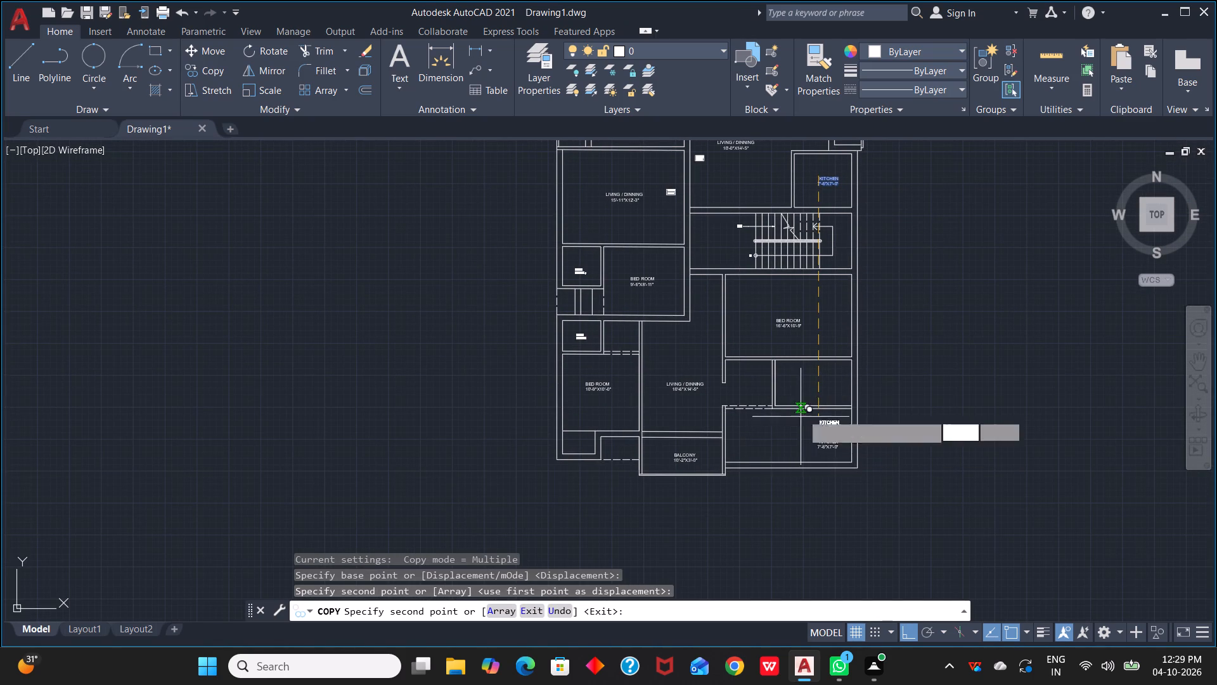
pyautogui.press('Escape')
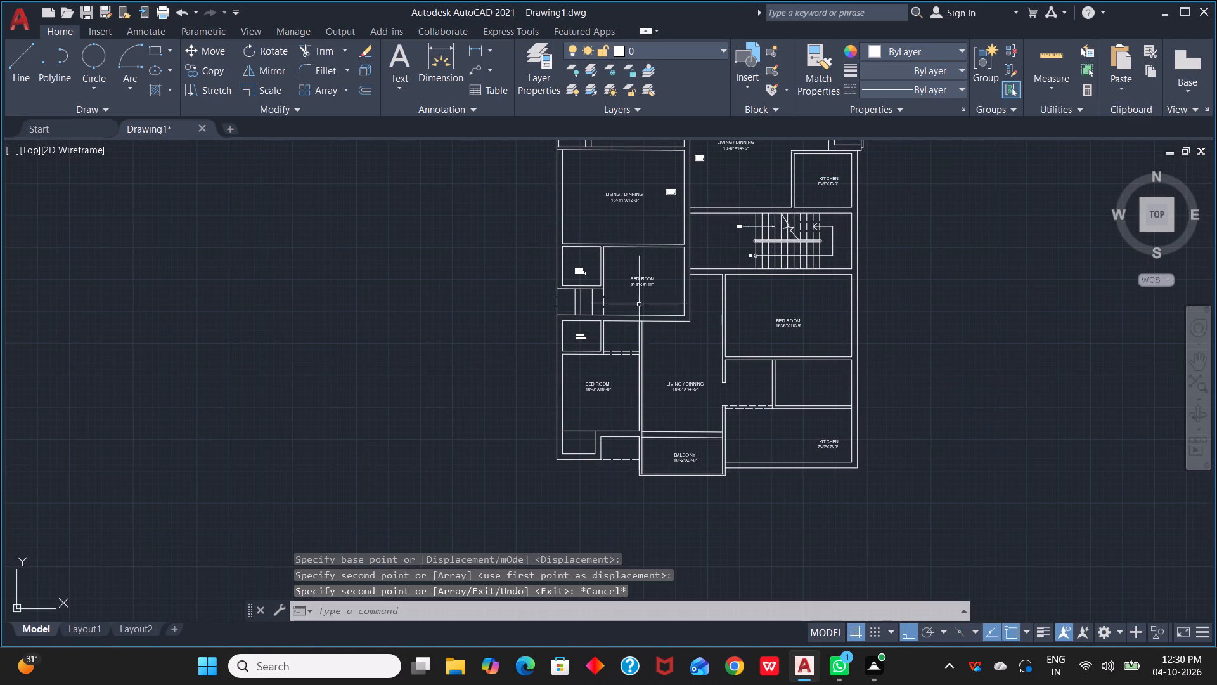
# Copy the BATH label from the southwest flat into the small east room between the bedroom and the kitchen, with Ortho off.
pyautogui.scroll(1, 582, 386)
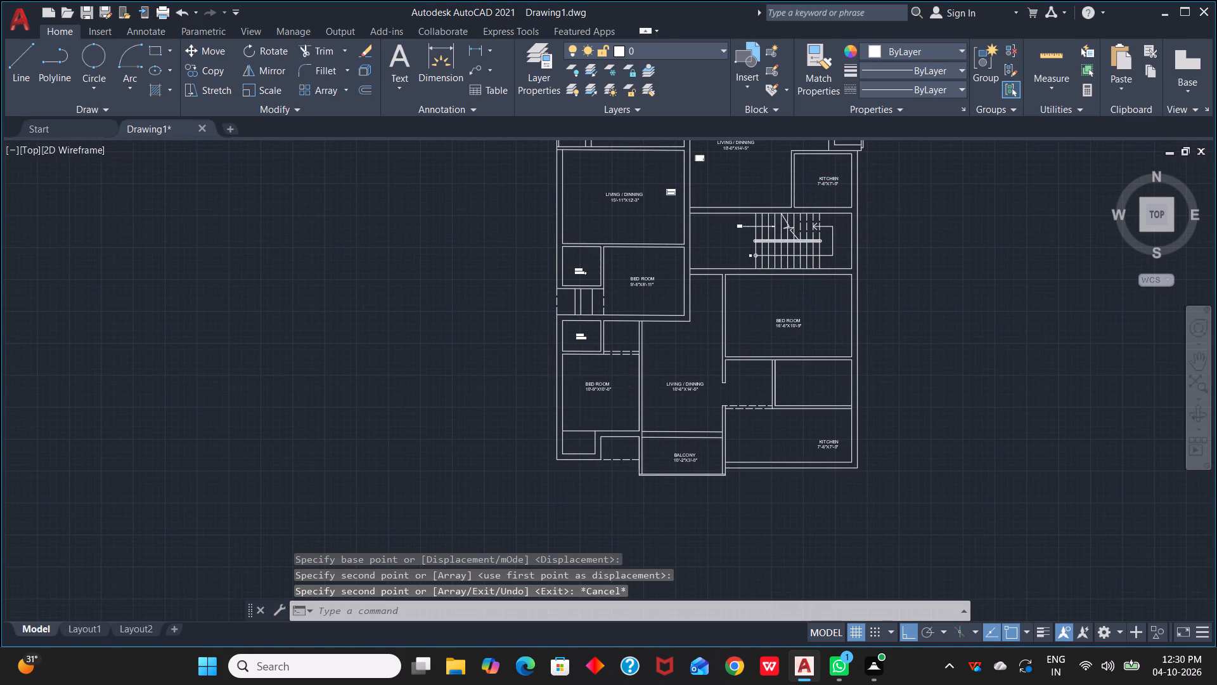
pyautogui.scroll(1, 582, 386)
pyautogui.click(579, 266)
pyautogui.write('CO')
pyautogui.press('space')
pyautogui.click(572, 257)
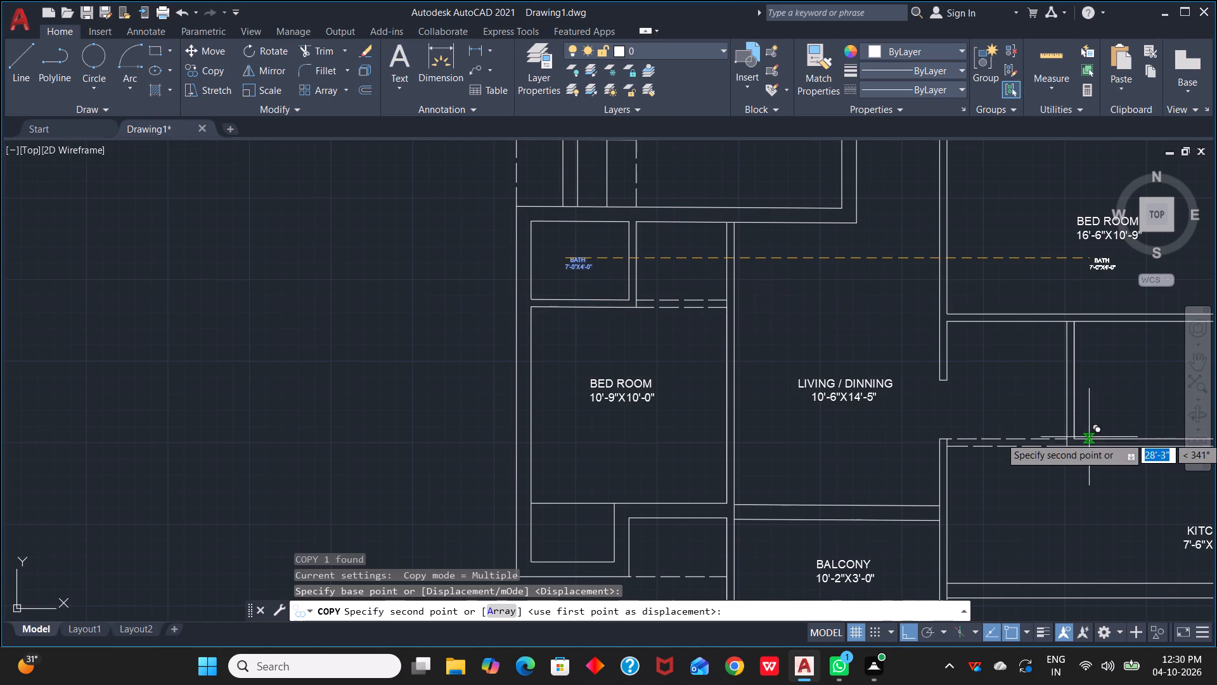
pyautogui.press('F8')
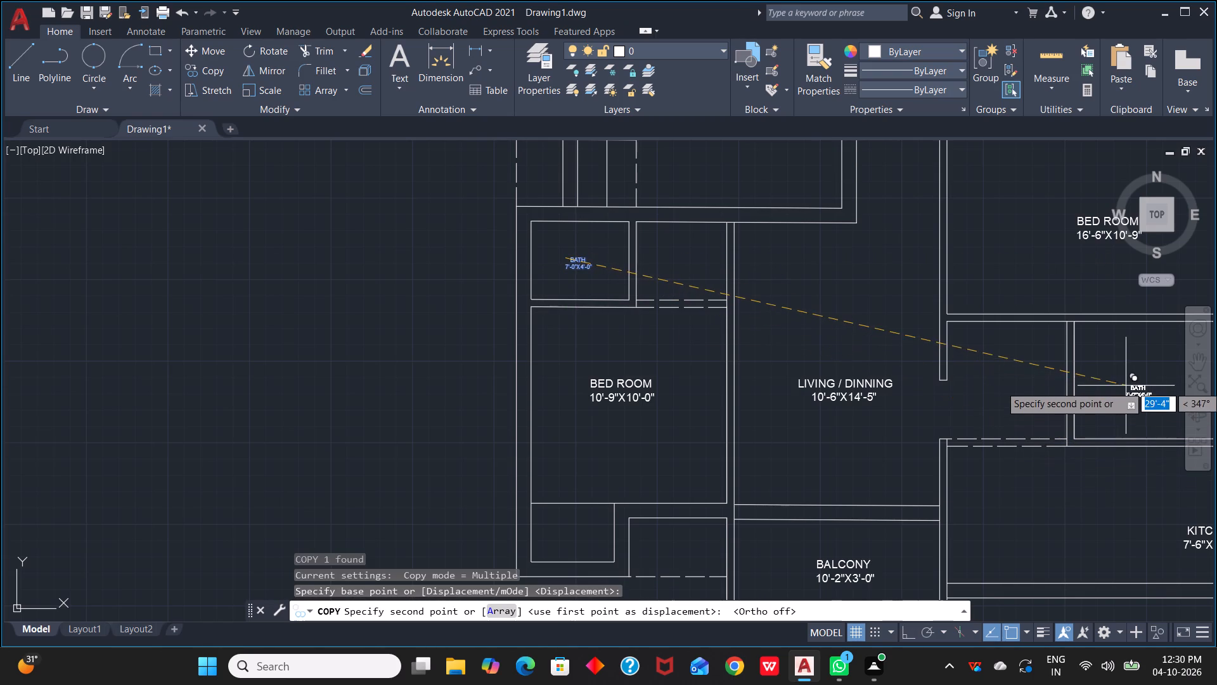
pyautogui.click(1131, 384)
pyautogui.press('Escape')
# Change the size on the copied BATH label in the small east room to 10'-0"X6'-0".
pyautogui.moveTo(1140, 420); pyautogui.dragTo(999, 423, button='middle')
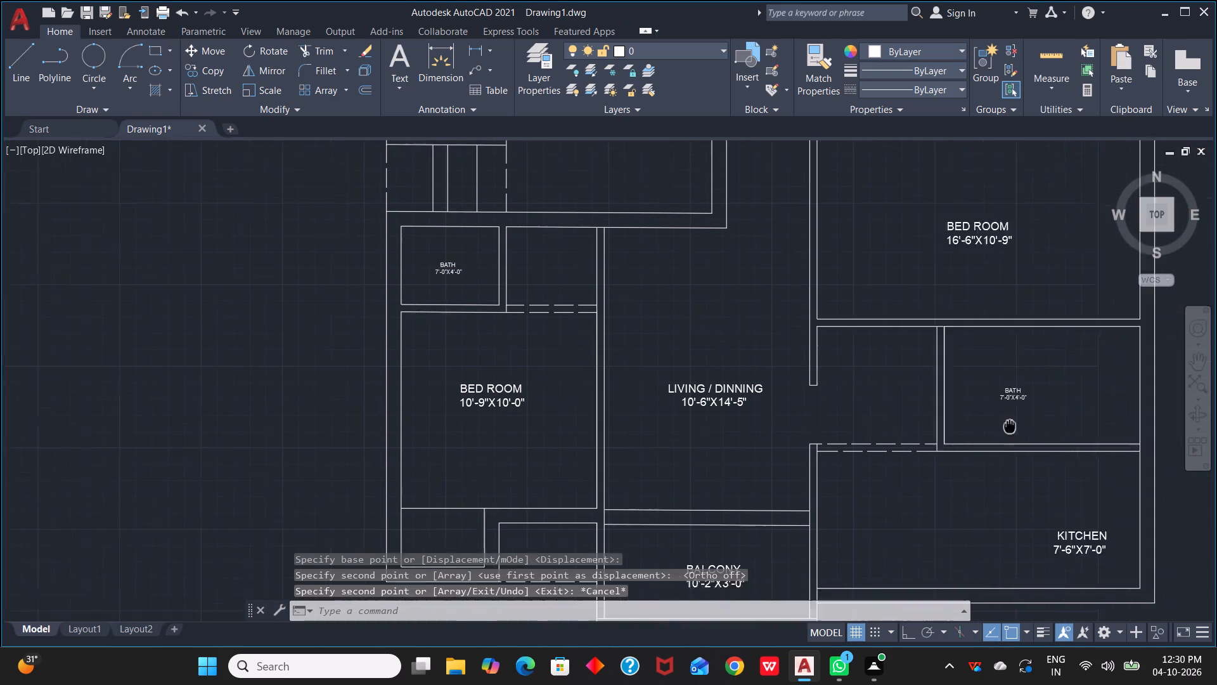
pyautogui.moveTo(999, 423); pyautogui.dragTo(775, 374, button='middle')
pyautogui.scroll(1, 822, 330)
pyautogui.click(748, 348)
pyautogui.rightClick(747, 350)
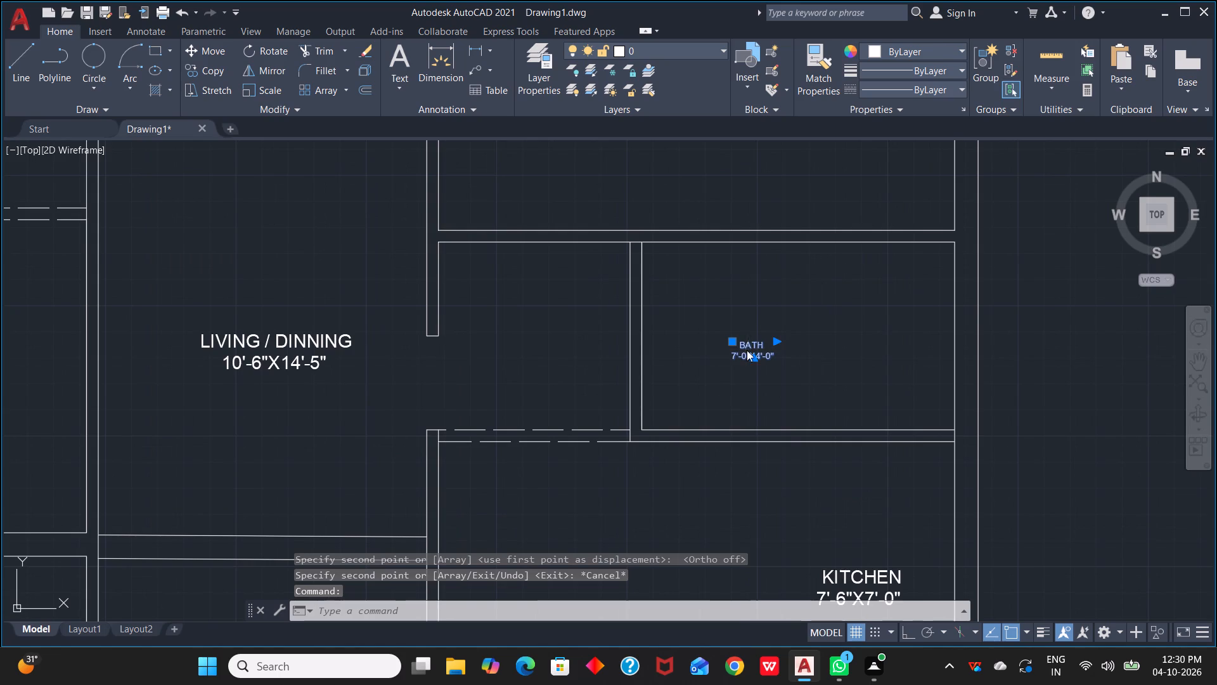
pyautogui.click(801, 264)
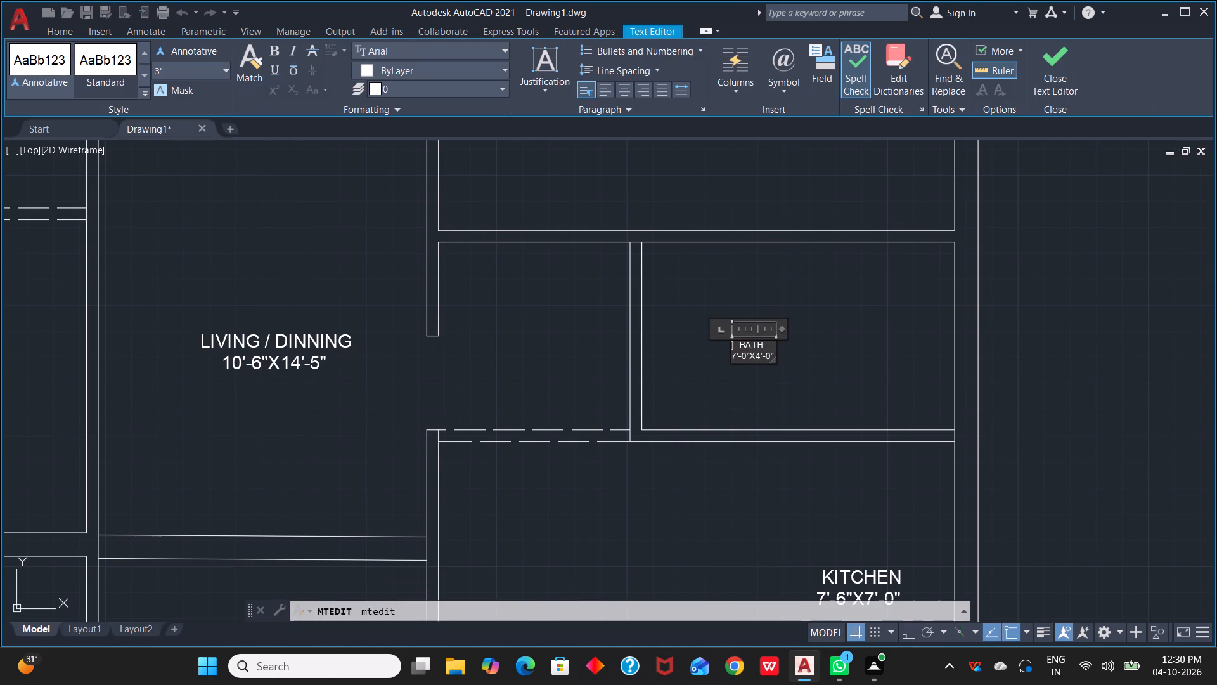
pyautogui.click(734, 356)
pyautogui.press('Right')
pyautogui.press('BackSpace')
pyautogui.write('10')
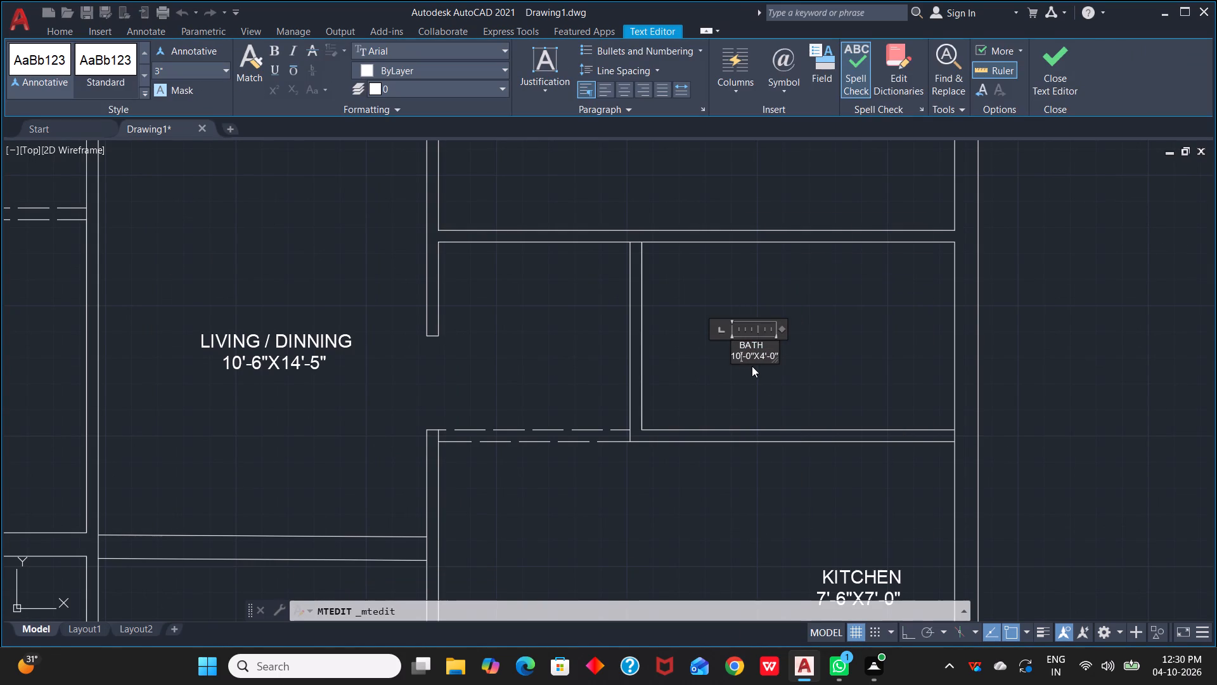
pyautogui.click(763, 357)
pyautogui.press('BackSpace')
pyautogui.press('6')
pyautogui.click(887, 355)
# Change the size on the copied KITCHEN label in the southeast room to 16'-6"X7'-0".
pyautogui.moveTo(789, 554); pyautogui.dragTo(802, 320, button='middle')
pyautogui.click(860, 342)
pyautogui.rightClick(858, 342)
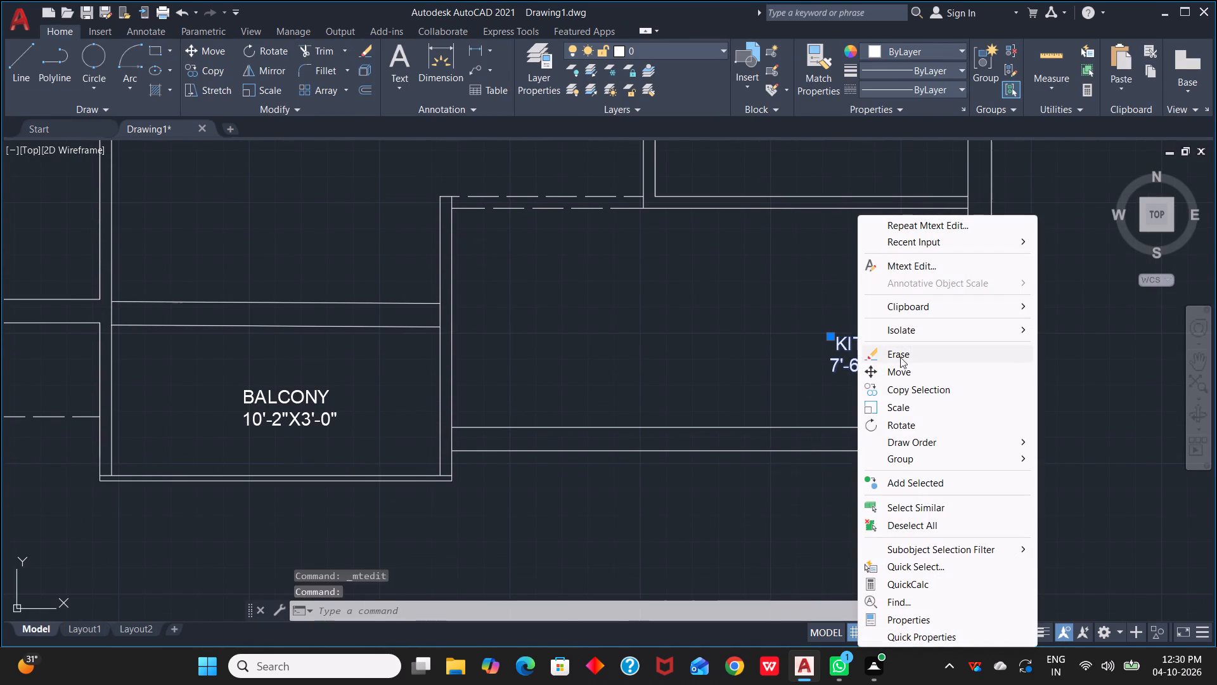
pyautogui.click(918, 266)
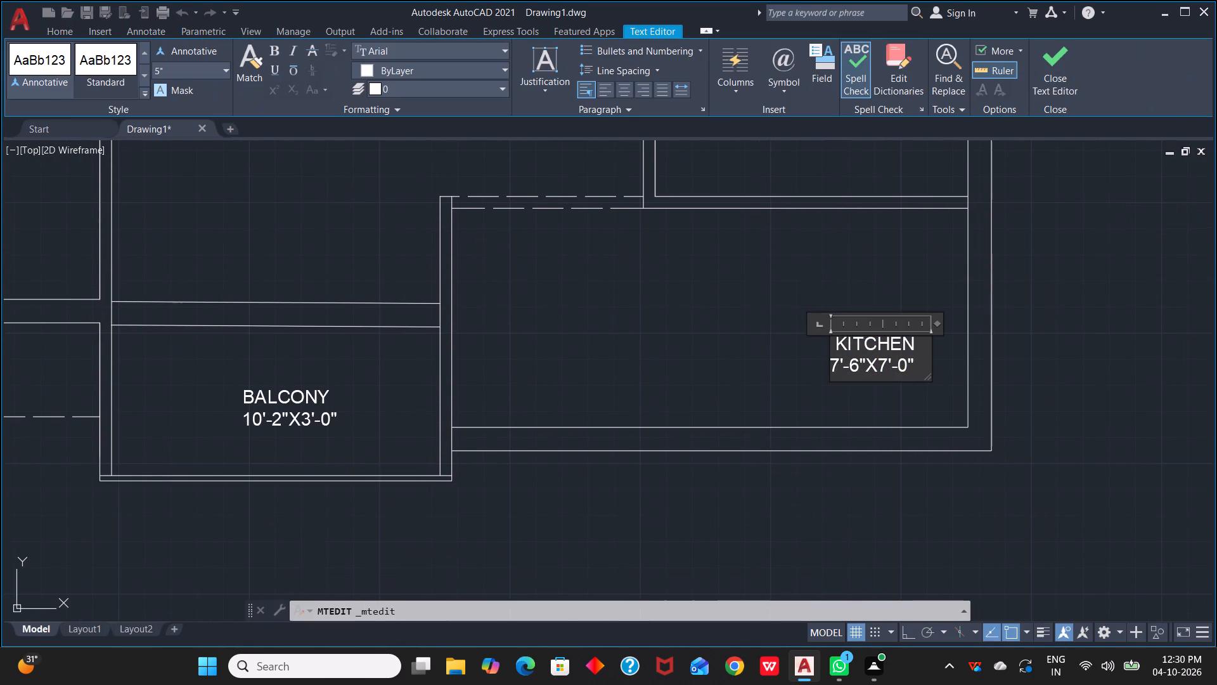
pyautogui.click(838, 363)
pyautogui.press('BackSpace')
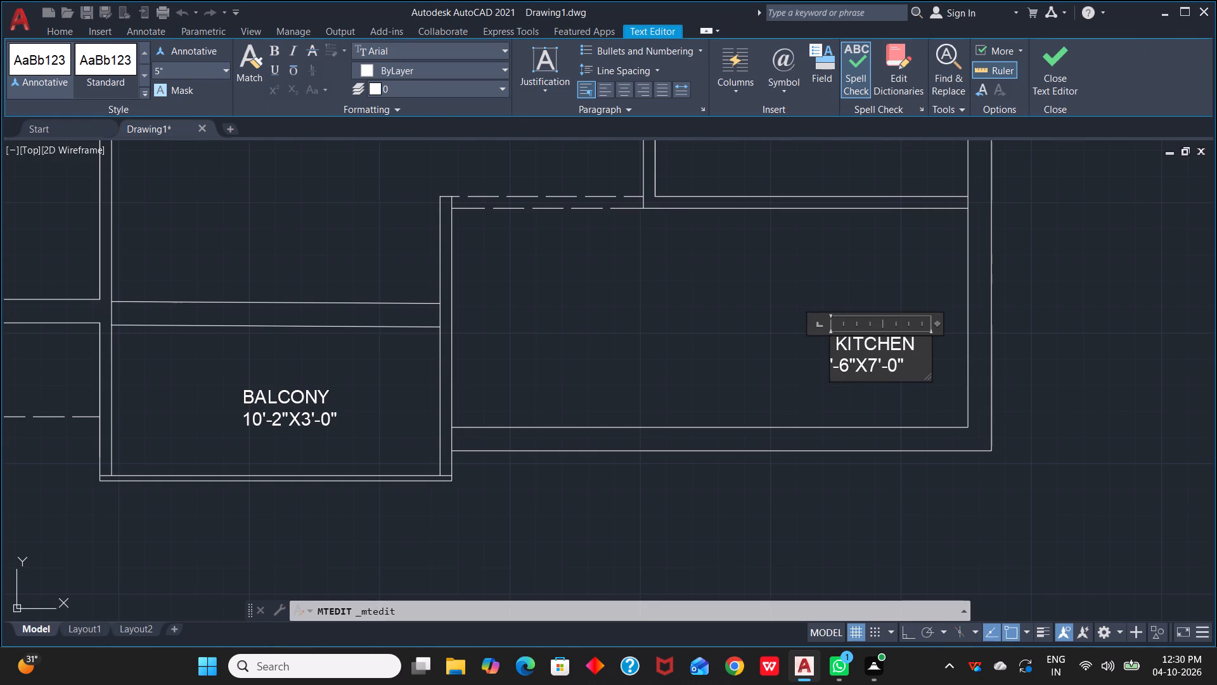
pyautogui.write('16')
pyautogui.click(887, 400)
# Move the southeast room's KITCHEN label westward to the middle of the room.
pyautogui.click(844, 337)
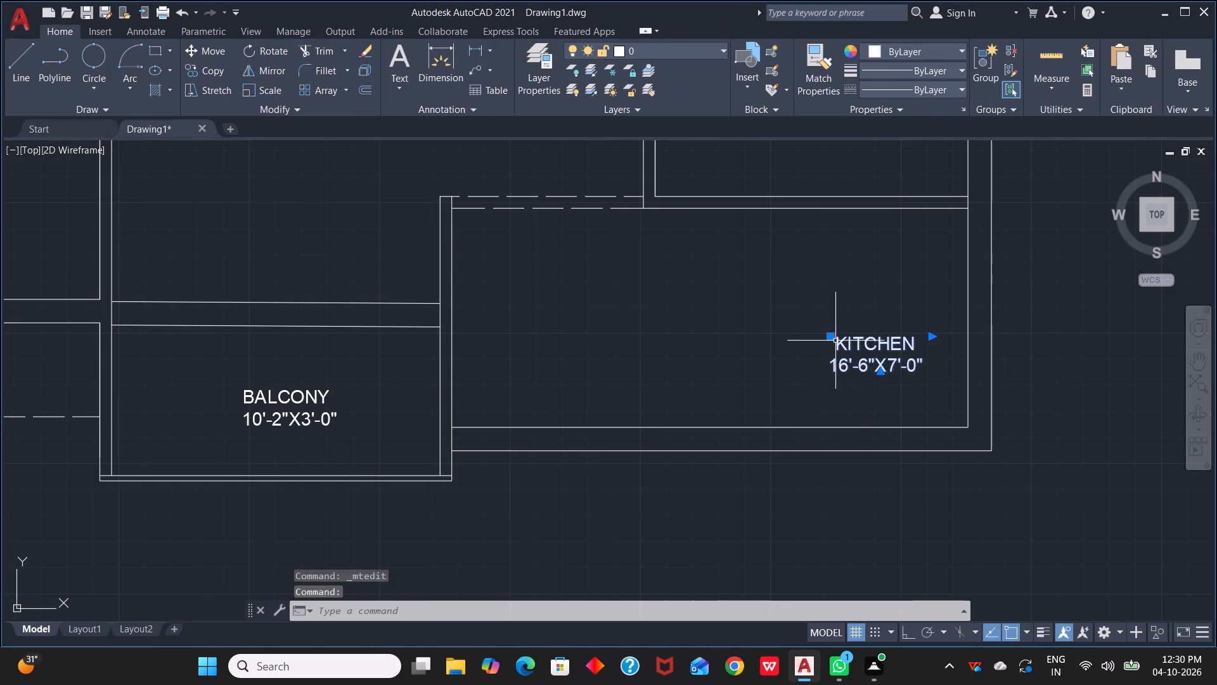
pyautogui.moveTo(828, 336); pyautogui.dragTo(640, 301)
pyautogui.click(640, 301)
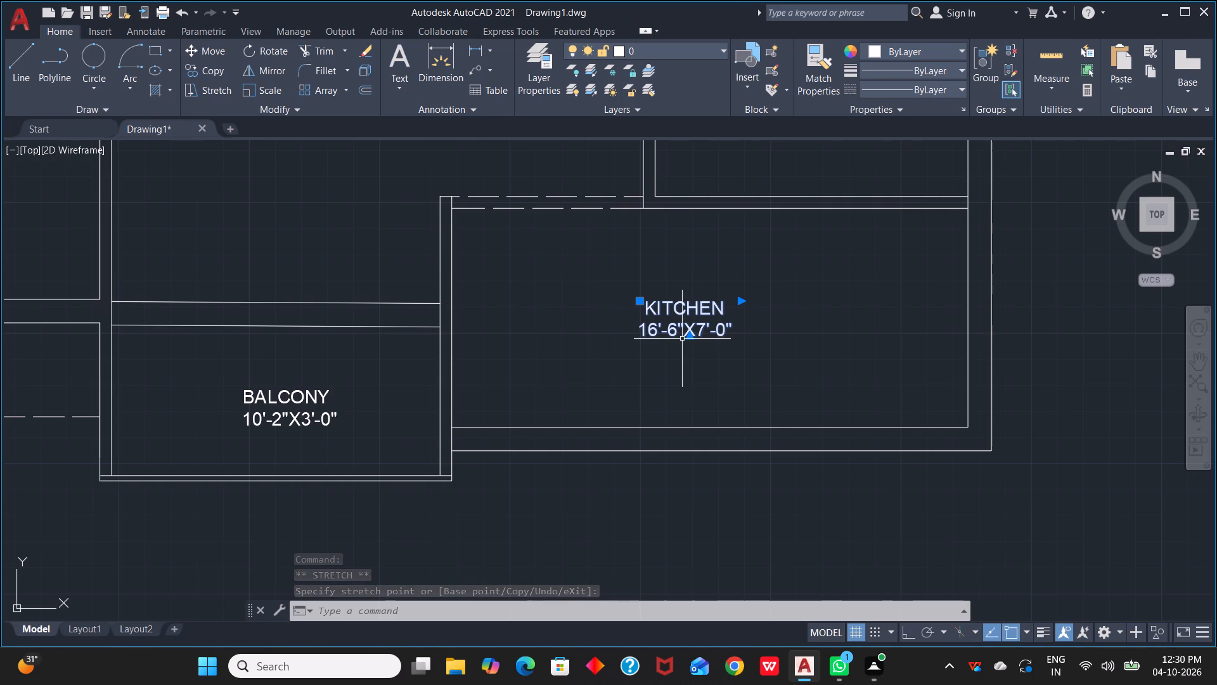
# Review the whole floor plan, then examine the passage south of the staircase between the two bedrooms.
pyautogui.scroll(-3, 826, 315)
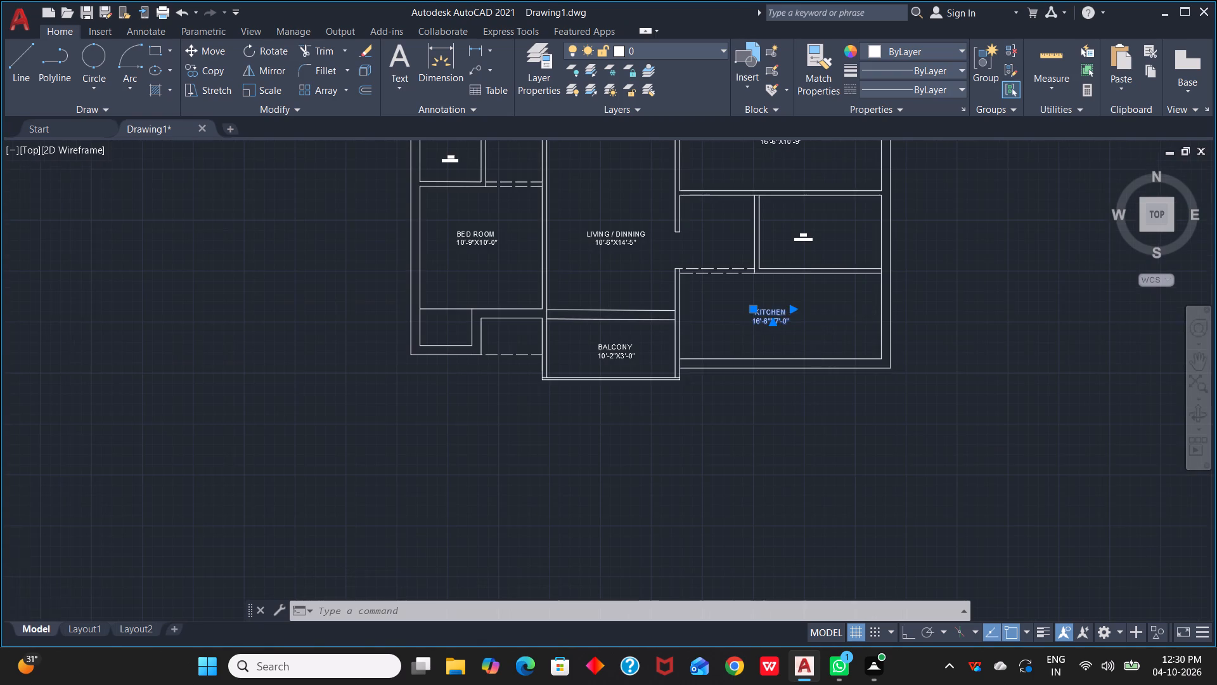
pyautogui.moveTo(844, 263); pyautogui.dragTo(873, 451, button='middle')
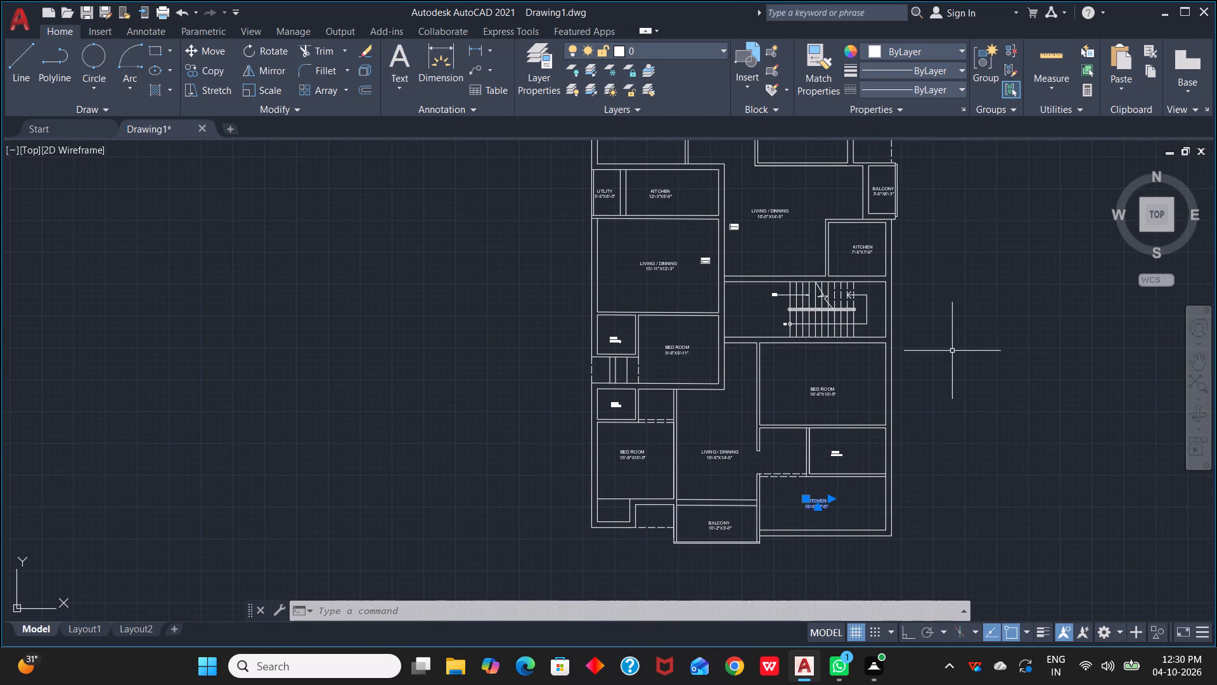
pyautogui.scroll(-1, 952, 351)
pyautogui.scroll(2, 952, 351)
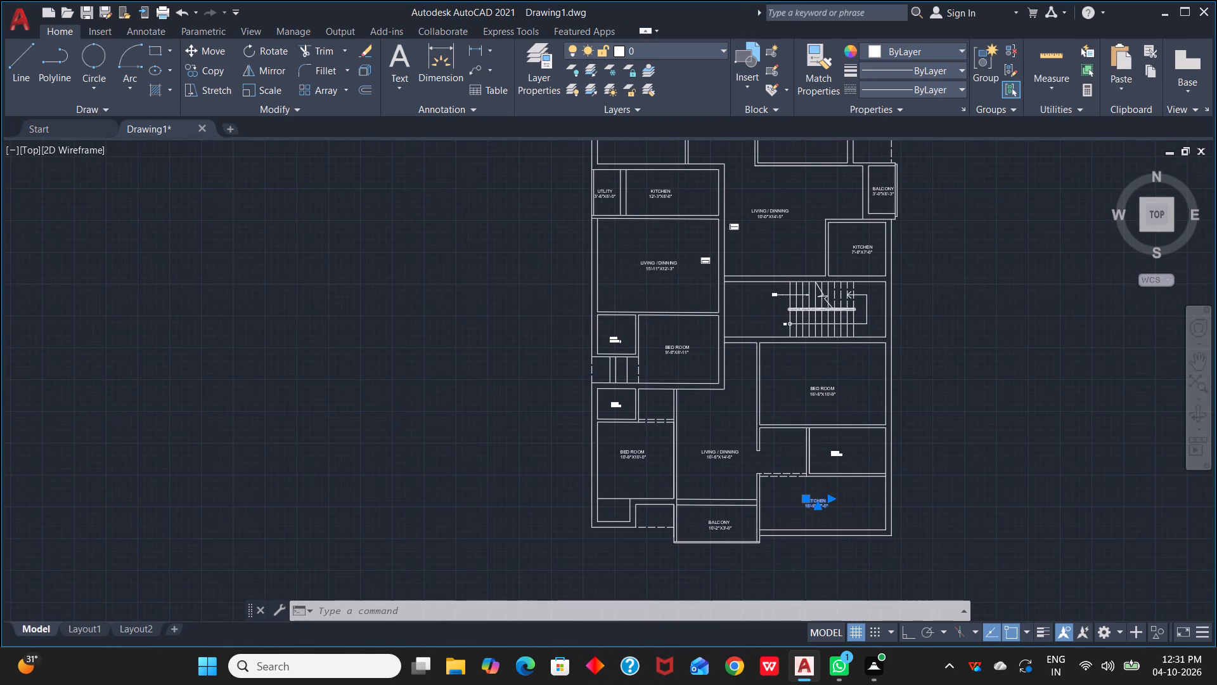
pyautogui.scroll(1, 952, 351)
pyautogui.moveTo(953, 351); pyautogui.dragTo(1013, 473, button='middle')
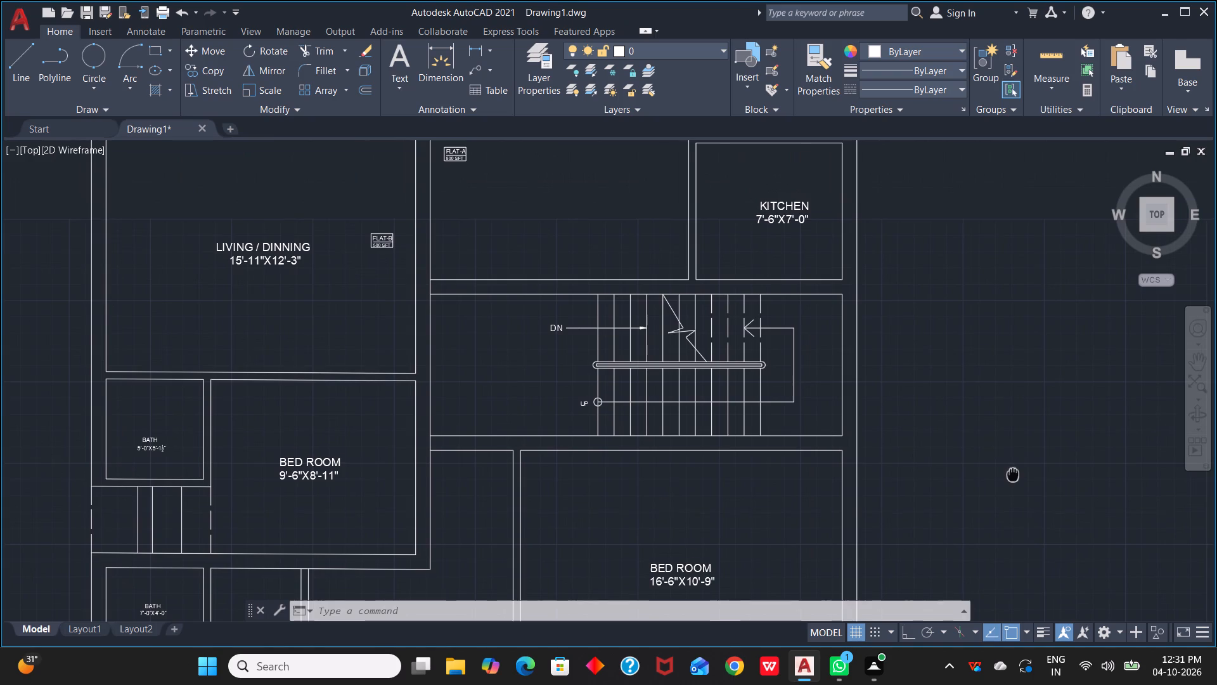
pyautogui.moveTo(1013, 473); pyautogui.dragTo(1013, 471, button='middle')
pyautogui.scroll(-3, 998, 410)
pyautogui.moveTo(998, 405); pyautogui.dragTo(844, 334, button='middle')
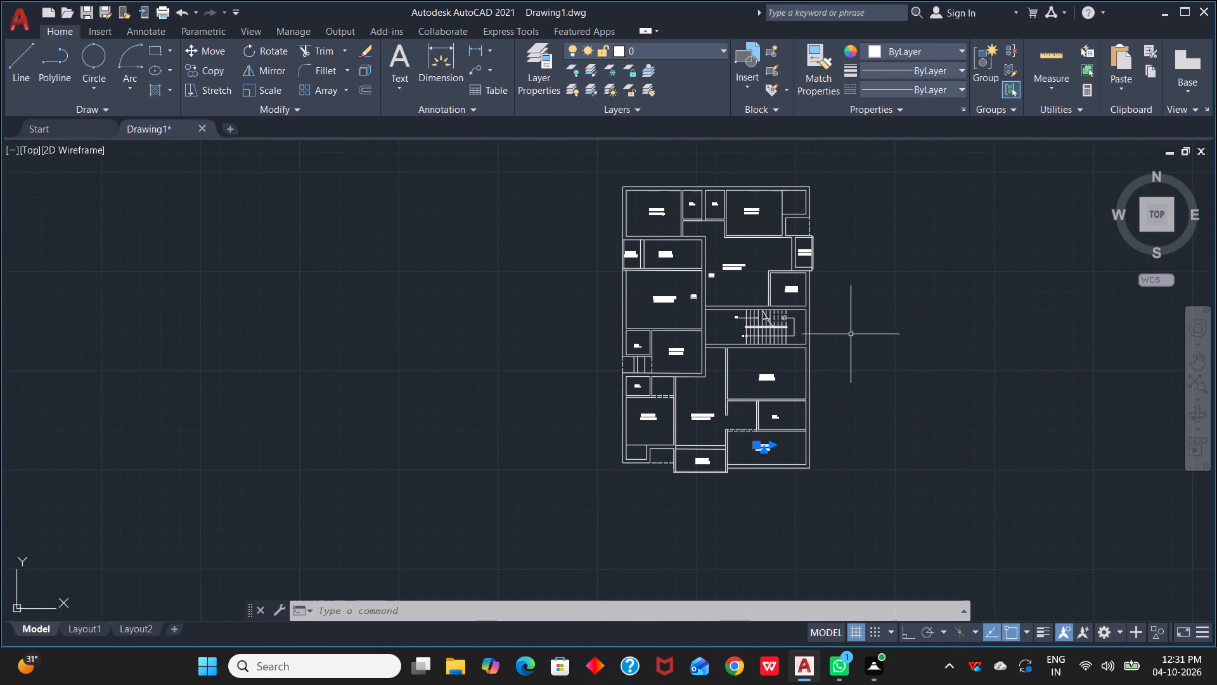
pyautogui.press('Escape')
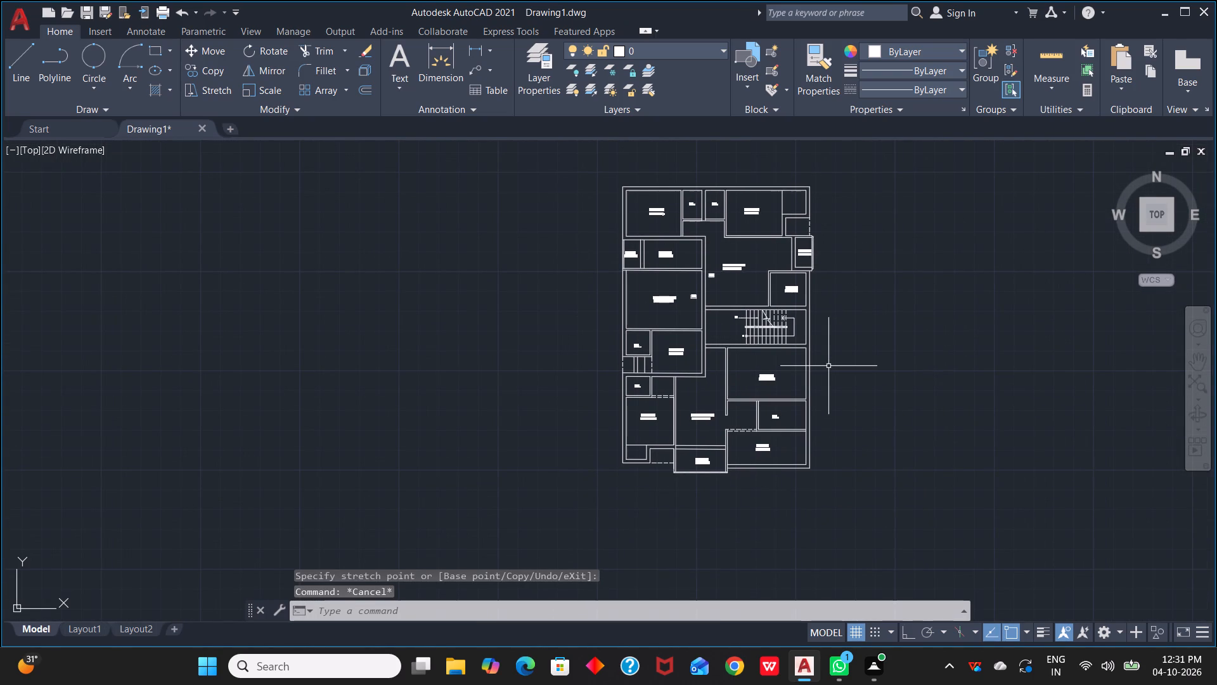
pyautogui.scroll(1, 728, 327)
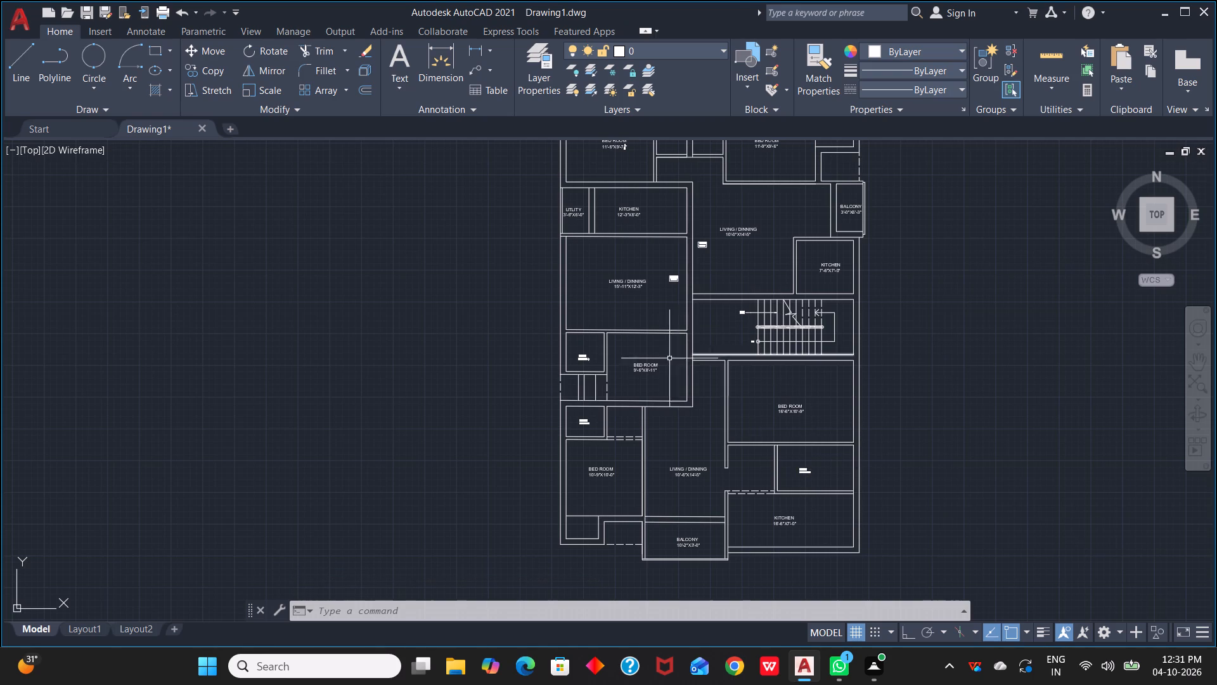
pyautogui.moveTo(728, 279); pyautogui.dragTo(751, 320, button='middle')
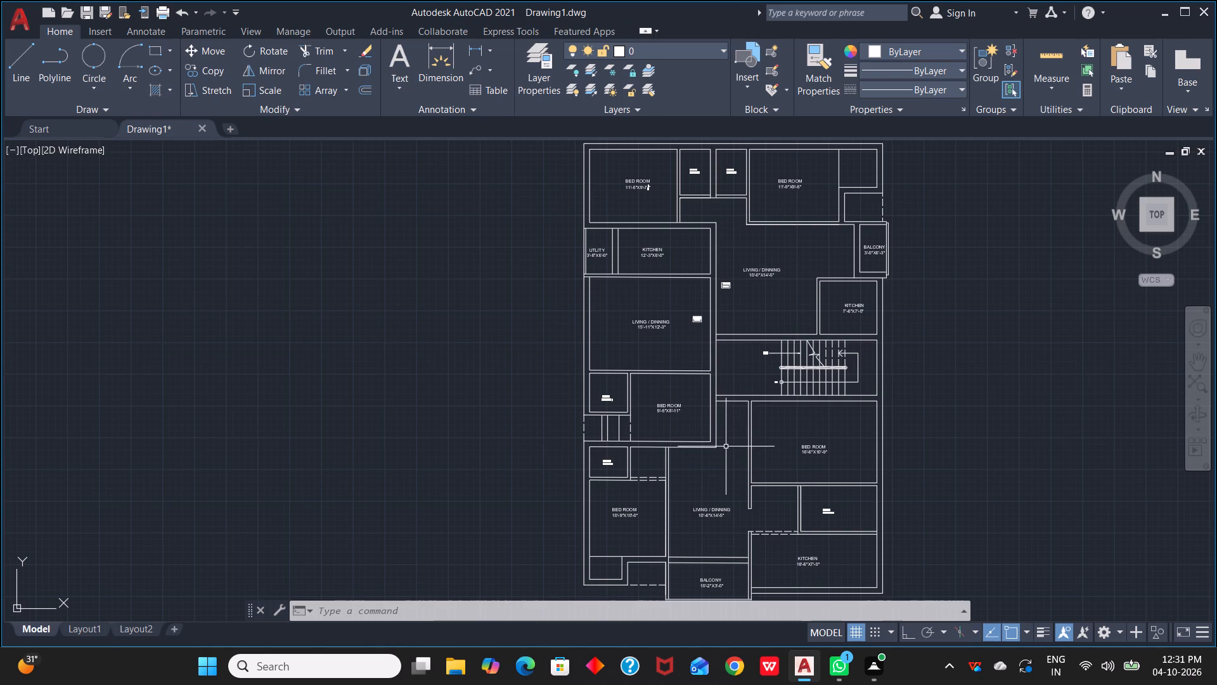
pyautogui.scroll(3, 726, 445)
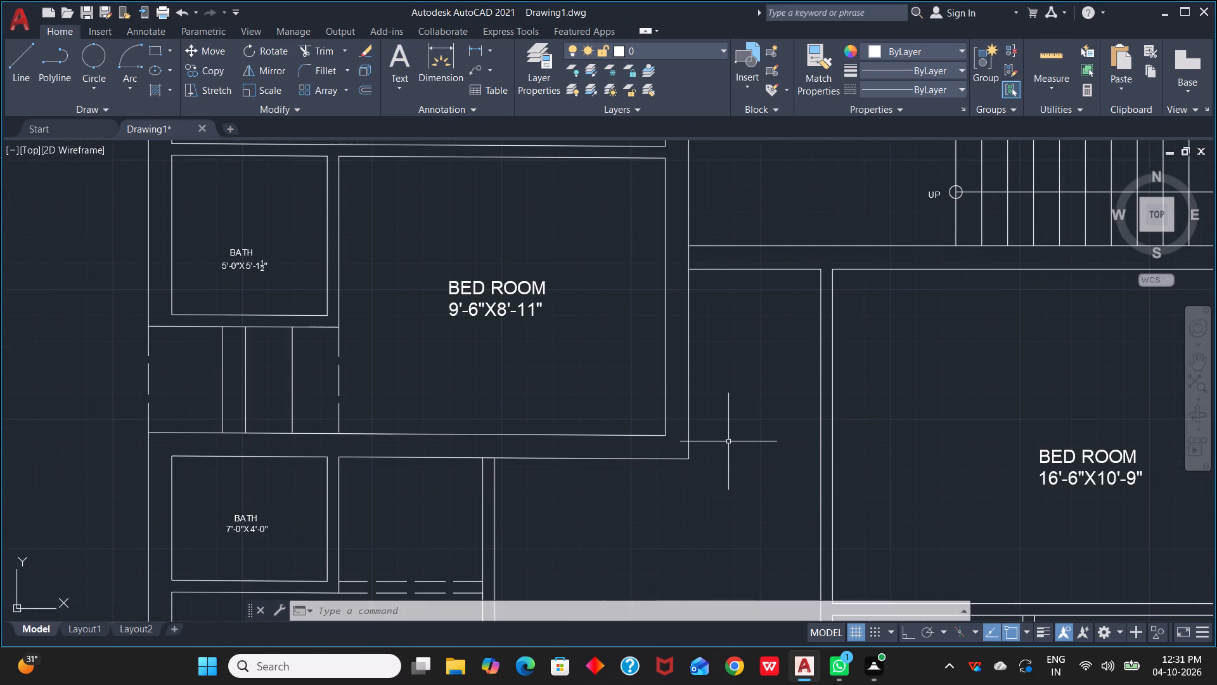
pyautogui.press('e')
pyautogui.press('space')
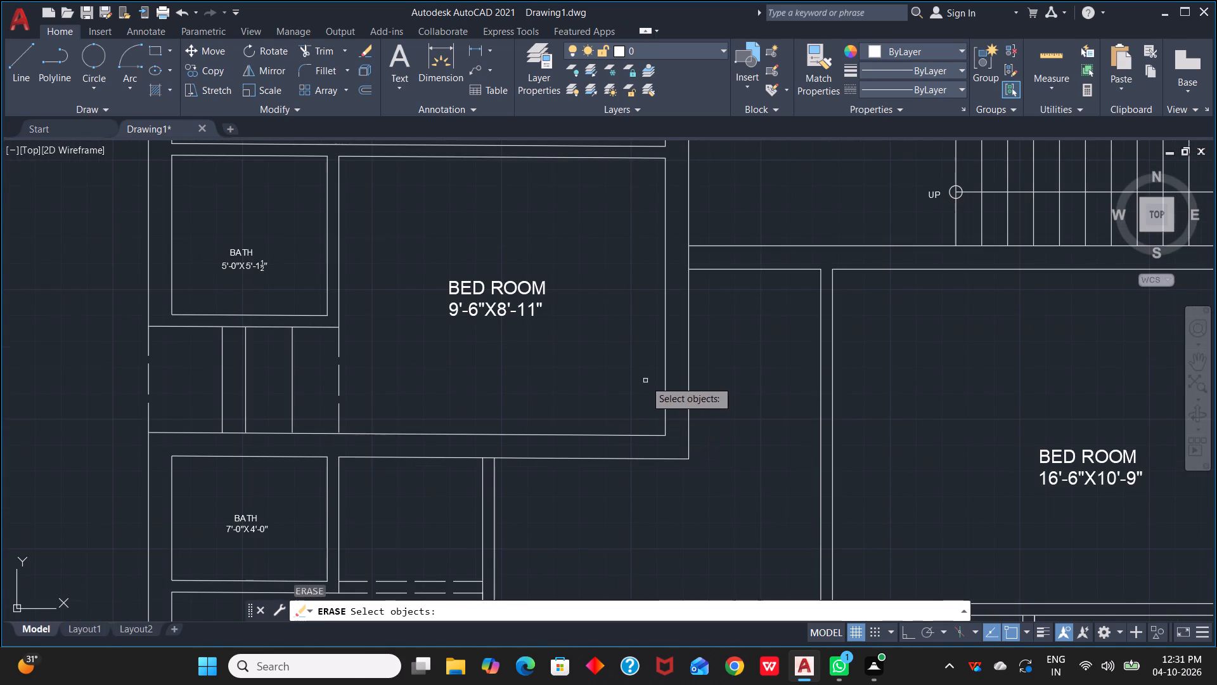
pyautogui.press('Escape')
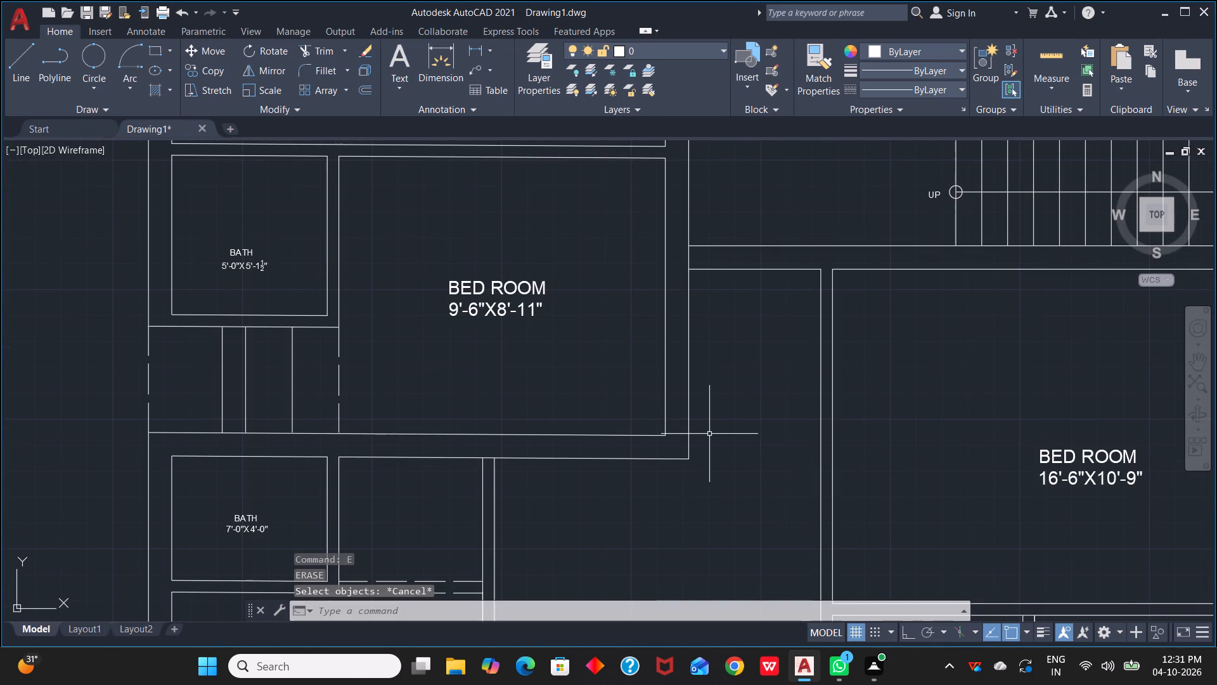
# Draw a horizontal line about 4'-3" long from the 9'-6"X8'-11" bedroom's outer southeast corner east to the 16'-6"X10'-9" bedroom's west wall.
pyautogui.press('l')
pyautogui.press('space')
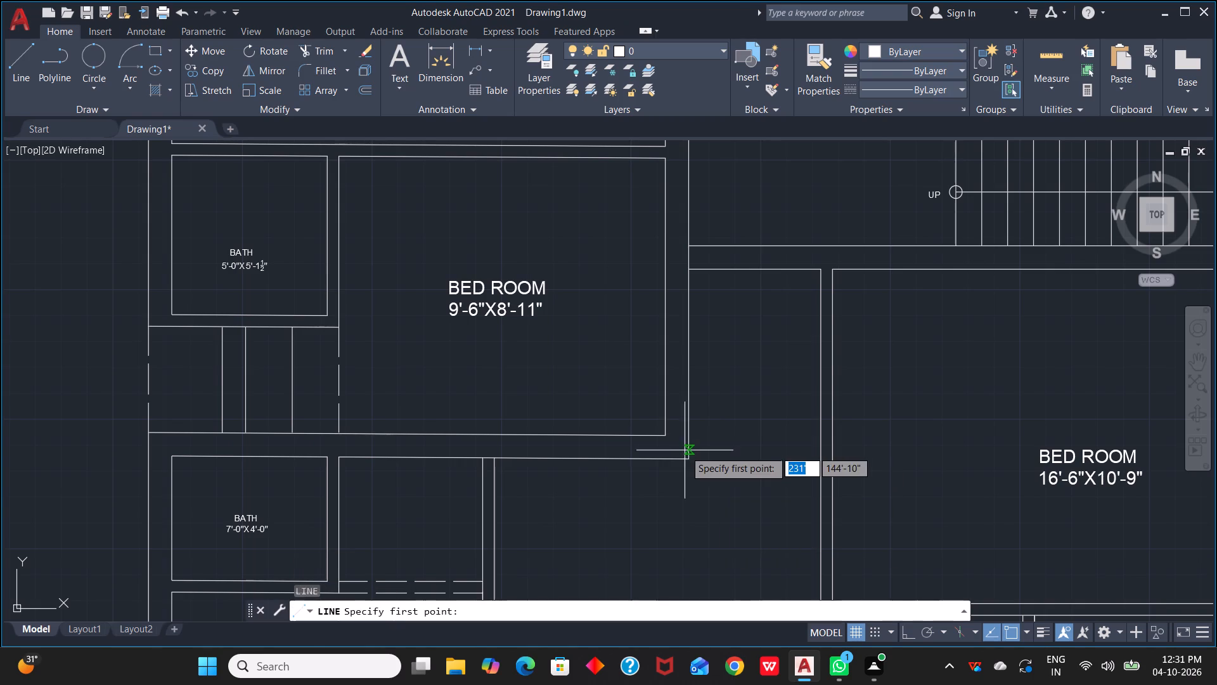
pyautogui.scroll(3, 687, 433)
pyautogui.click(698, 545)
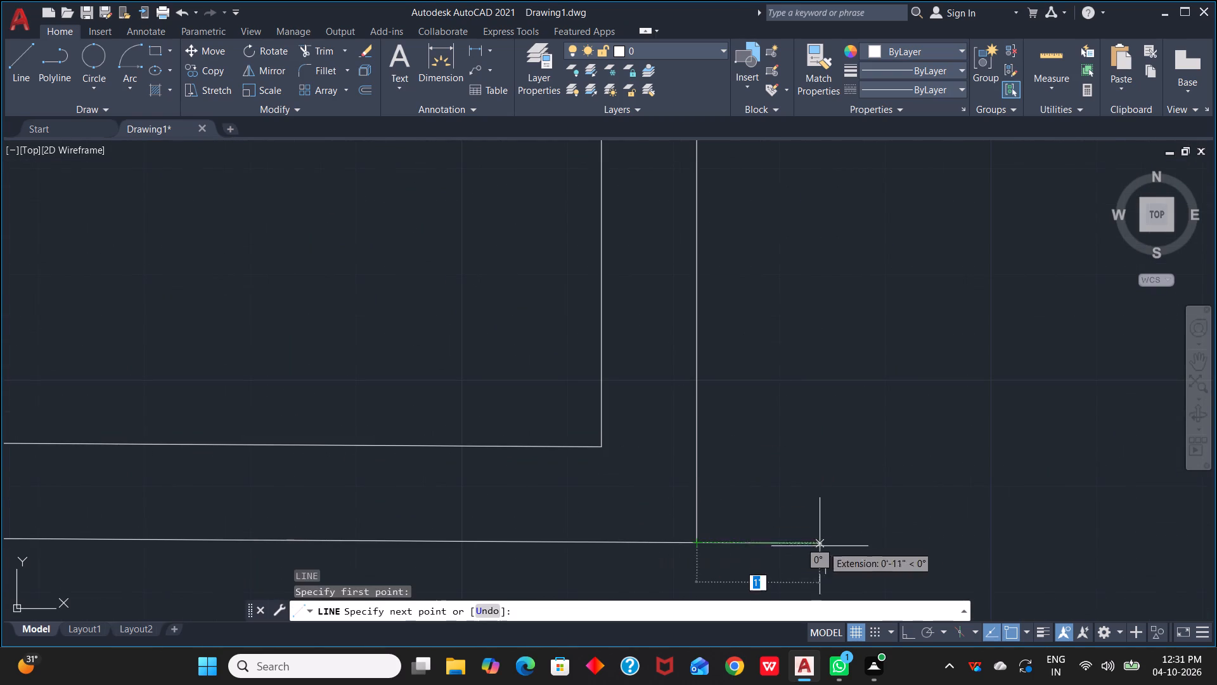
pyautogui.scroll(-3, 898, 543)
pyautogui.moveTo(898, 543); pyautogui.dragTo(682, 518, button='middle')
pyautogui.scroll(3, 749, 521)
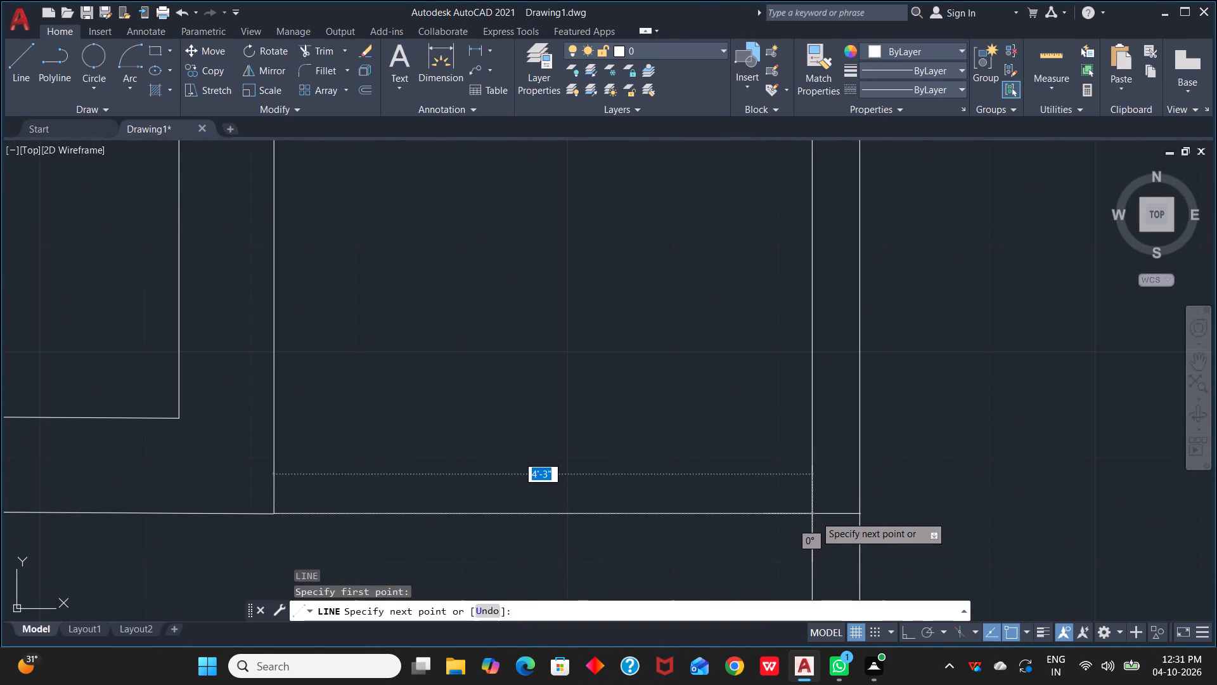
pyautogui.click(815, 516)
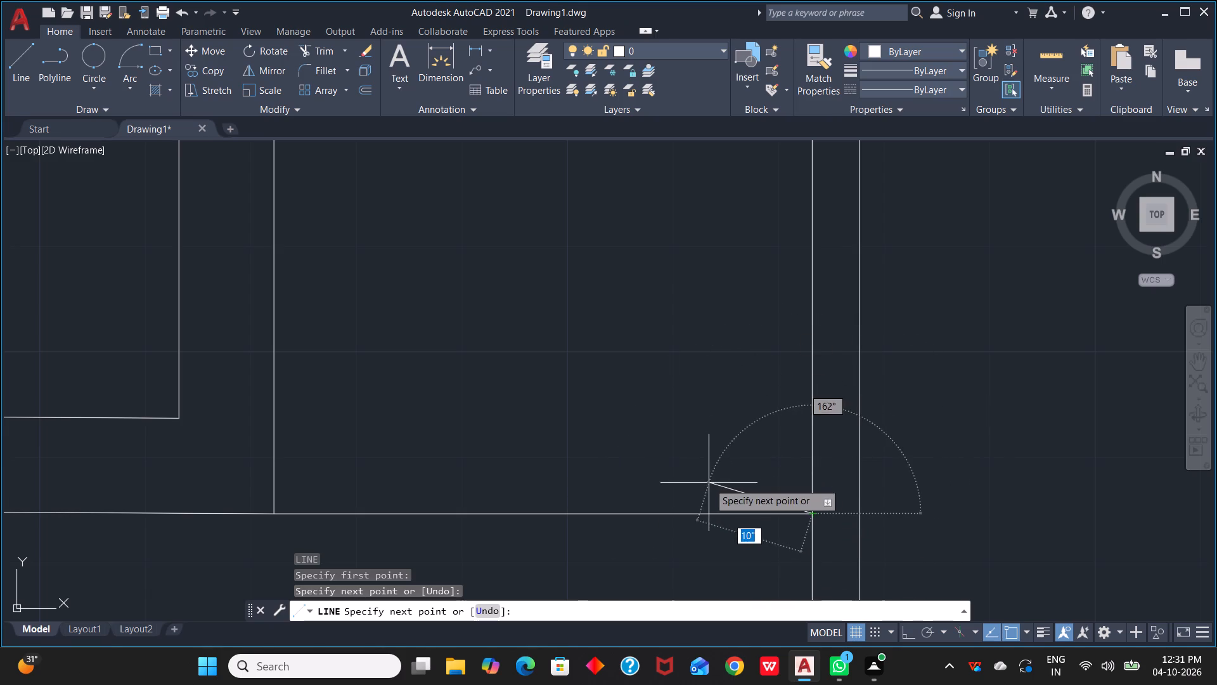
pyautogui.press('Escape')
# Offset the new line across the passage by 9" to the north.
pyautogui.press('o')
pyautogui.press('space')
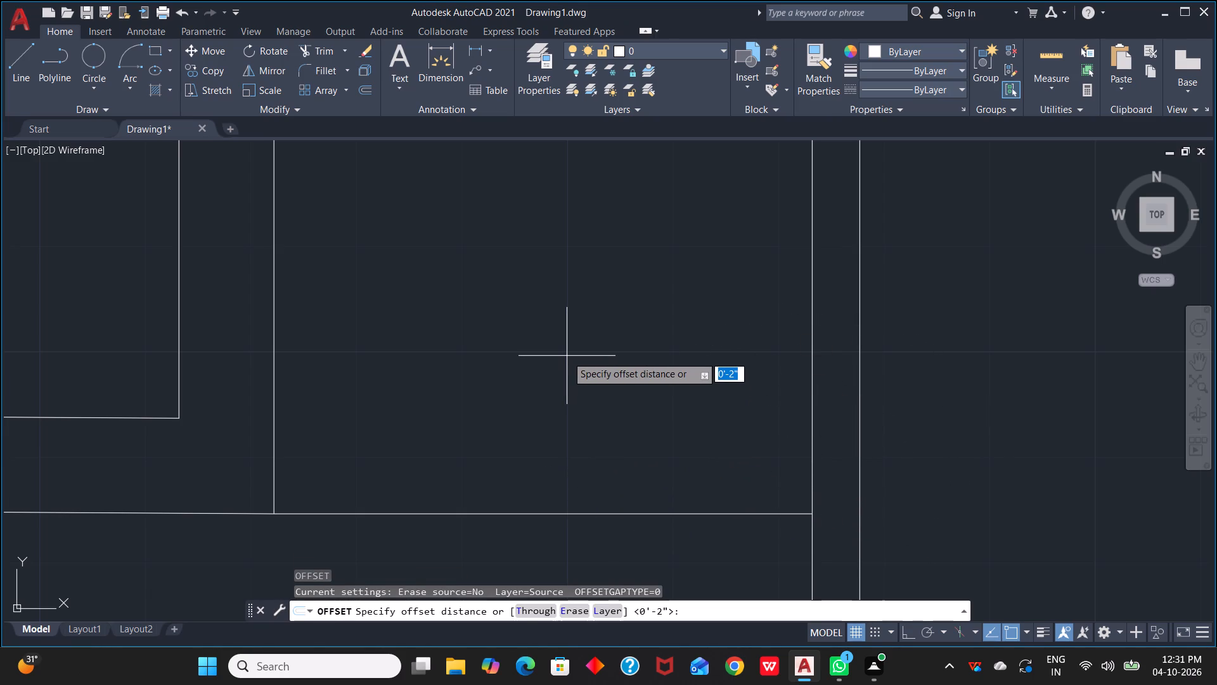
pyautogui.press('9')
pyautogui.write('"')
pyautogui.press('space')
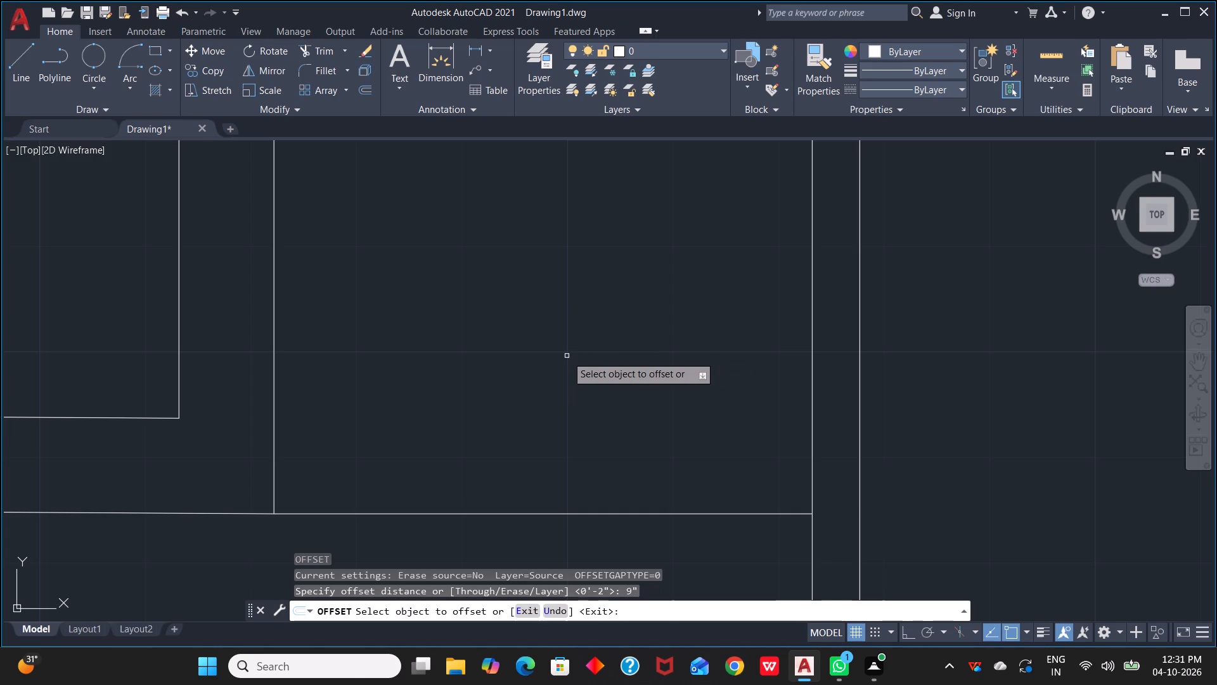
pyautogui.click(401, 513)
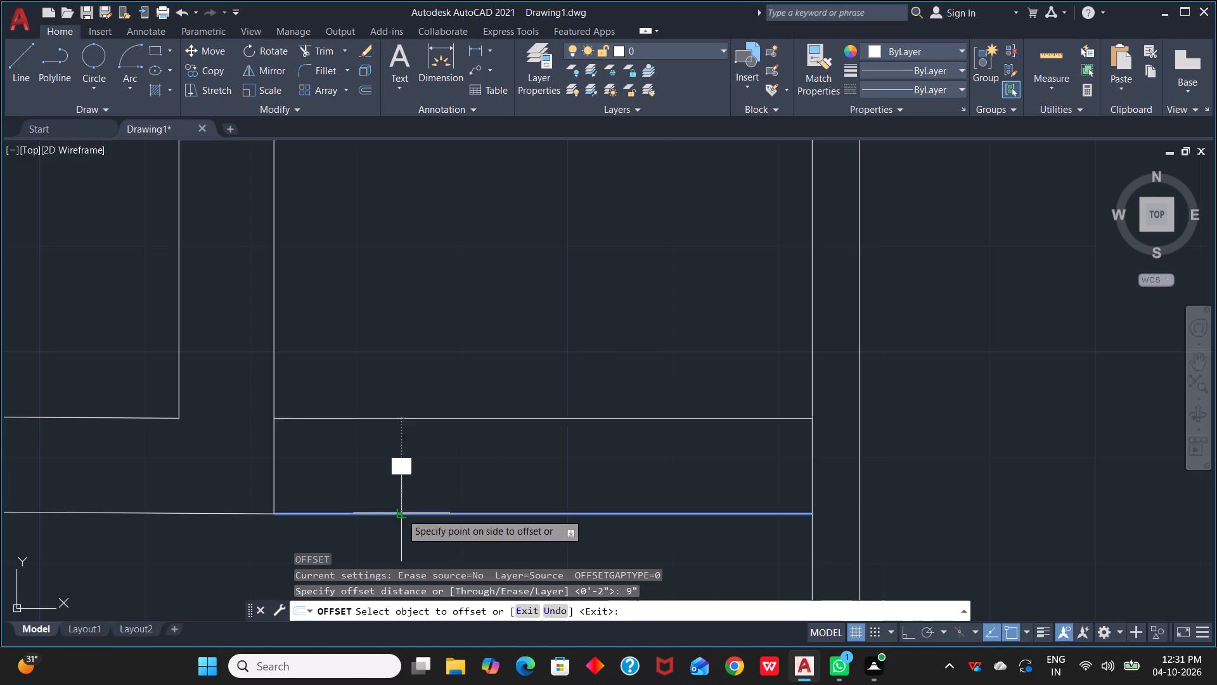
pyautogui.click(415, 476)
pyautogui.press('Escape')
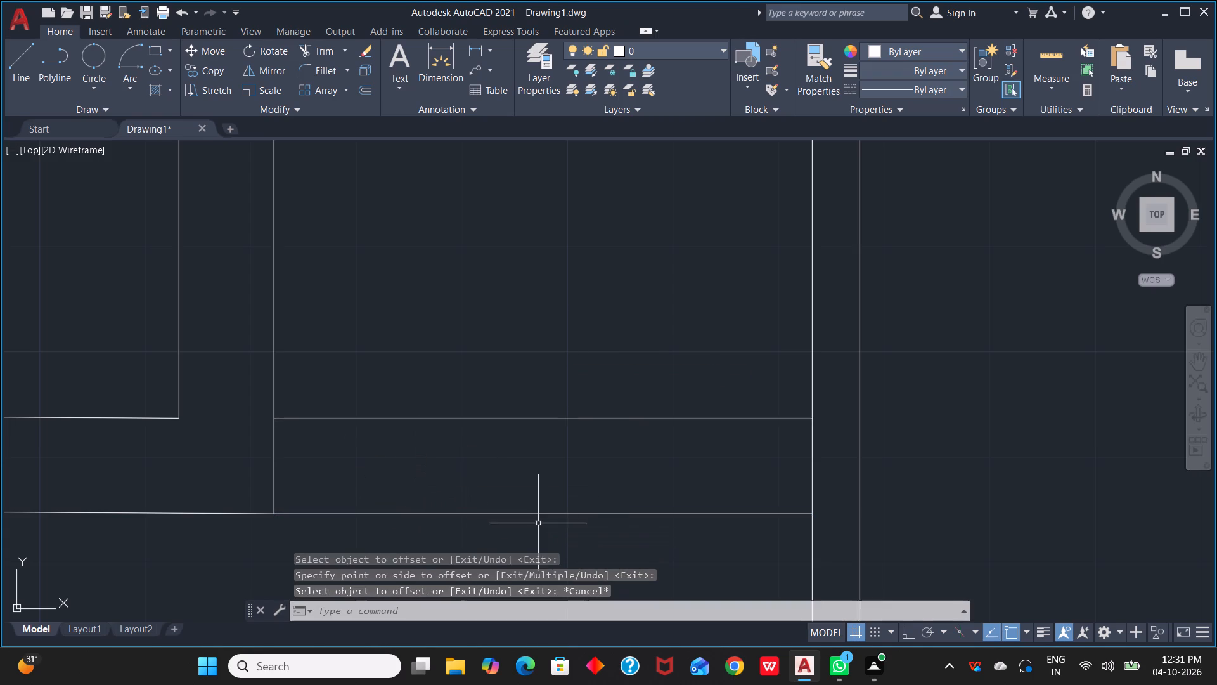
# Match the two new lines across the passage south of the staircase to the dashed line west of the 9'-6"X8'-11" bedroom.
pyautogui.scroll(-4, 544, 523)
pyautogui.press('m')
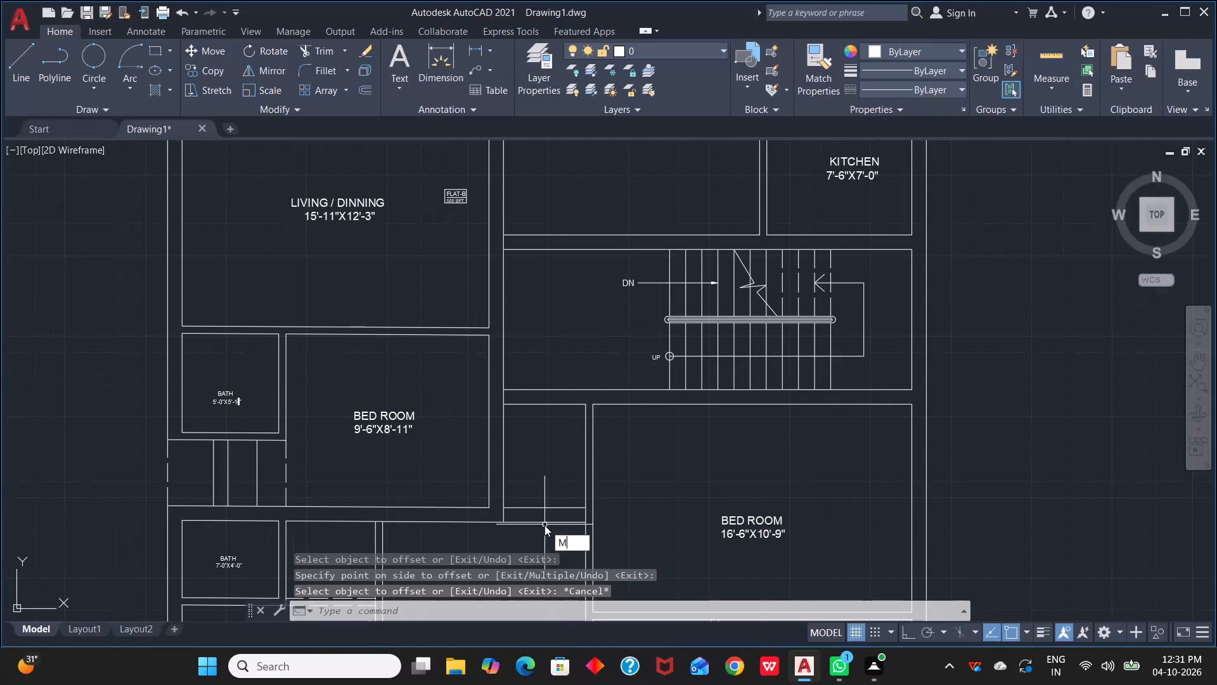
pyautogui.write('A')
pyautogui.press('space')
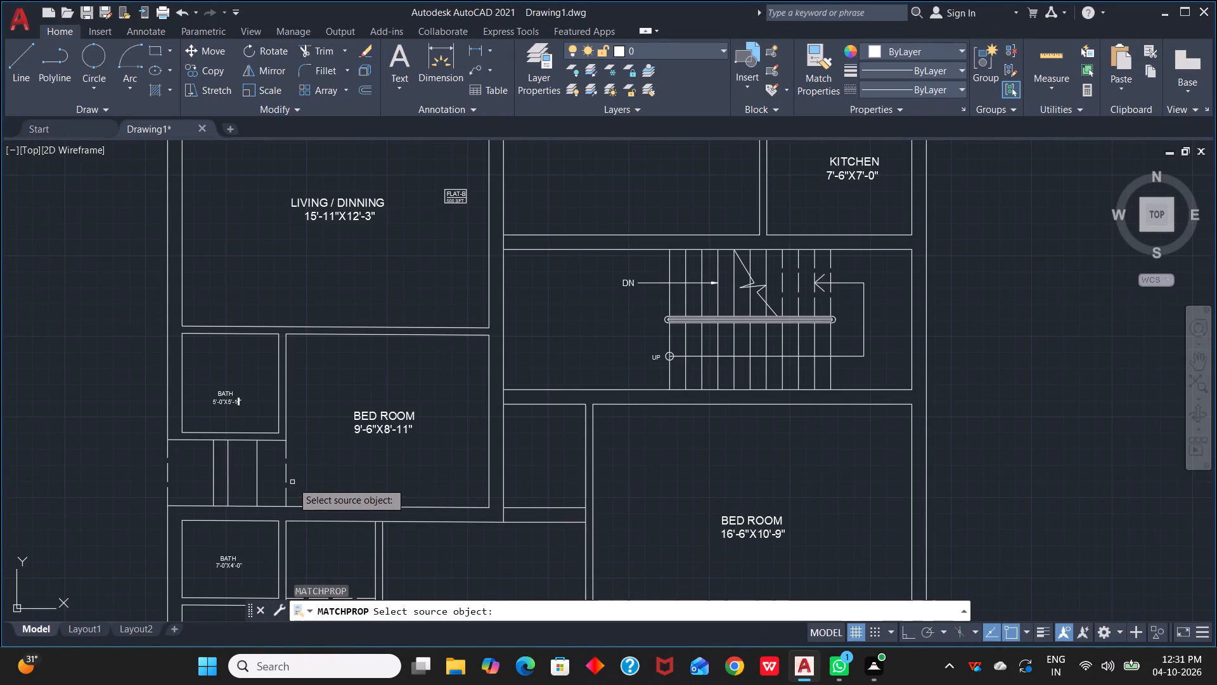
pyautogui.click(287, 480)
pyautogui.moveTo(541, 489); pyautogui.dragTo(554, 522)
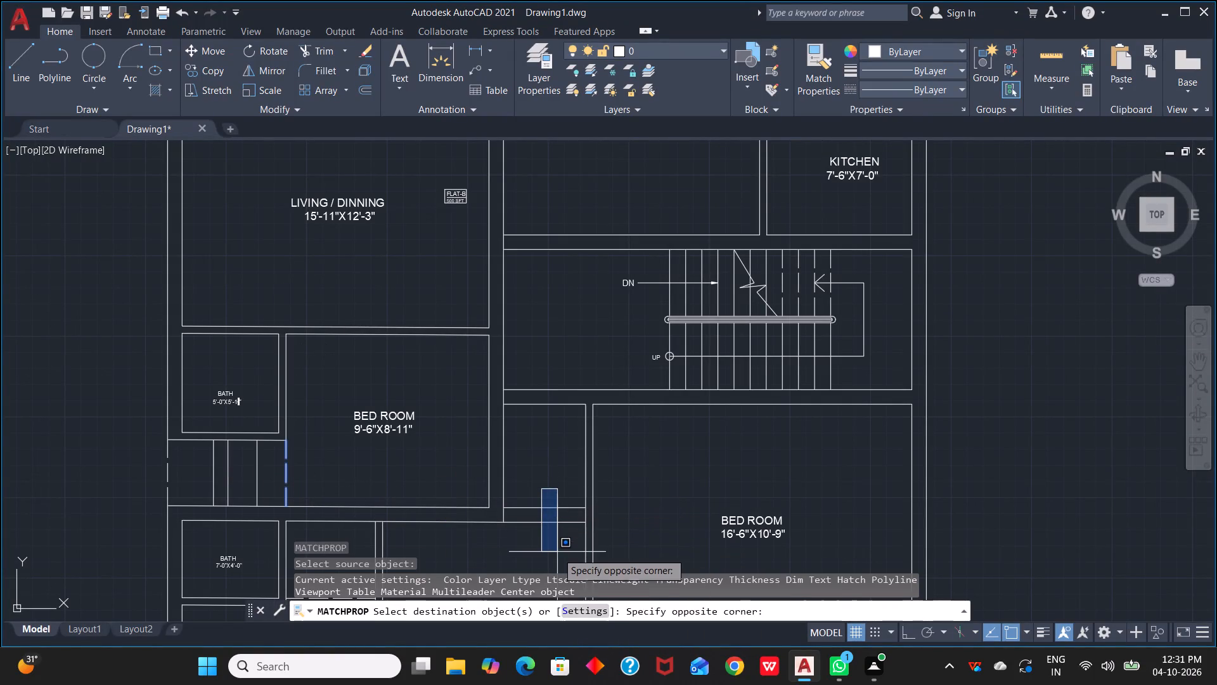
pyautogui.click(557, 553)
pyautogui.moveTo(557, 553); pyautogui.dragTo(557, 542)
pyautogui.moveTo(532, 552); pyautogui.dragTo(533, 545)
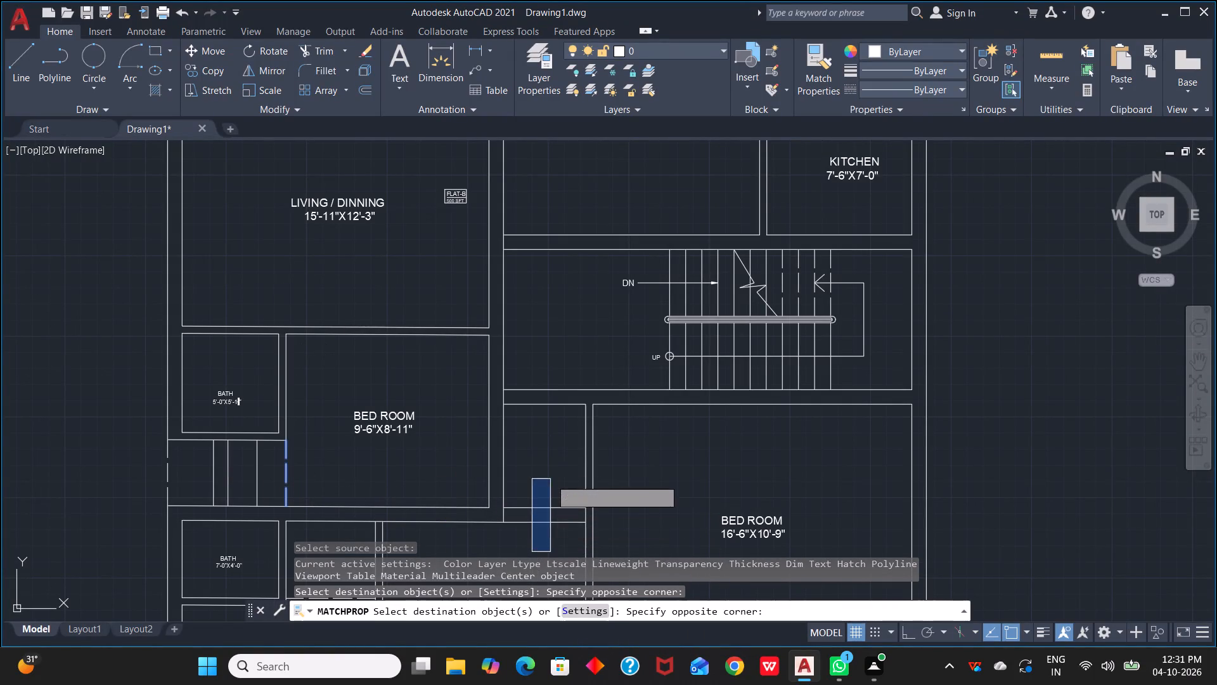
pyautogui.click(550, 479)
pyautogui.click(543, 509)
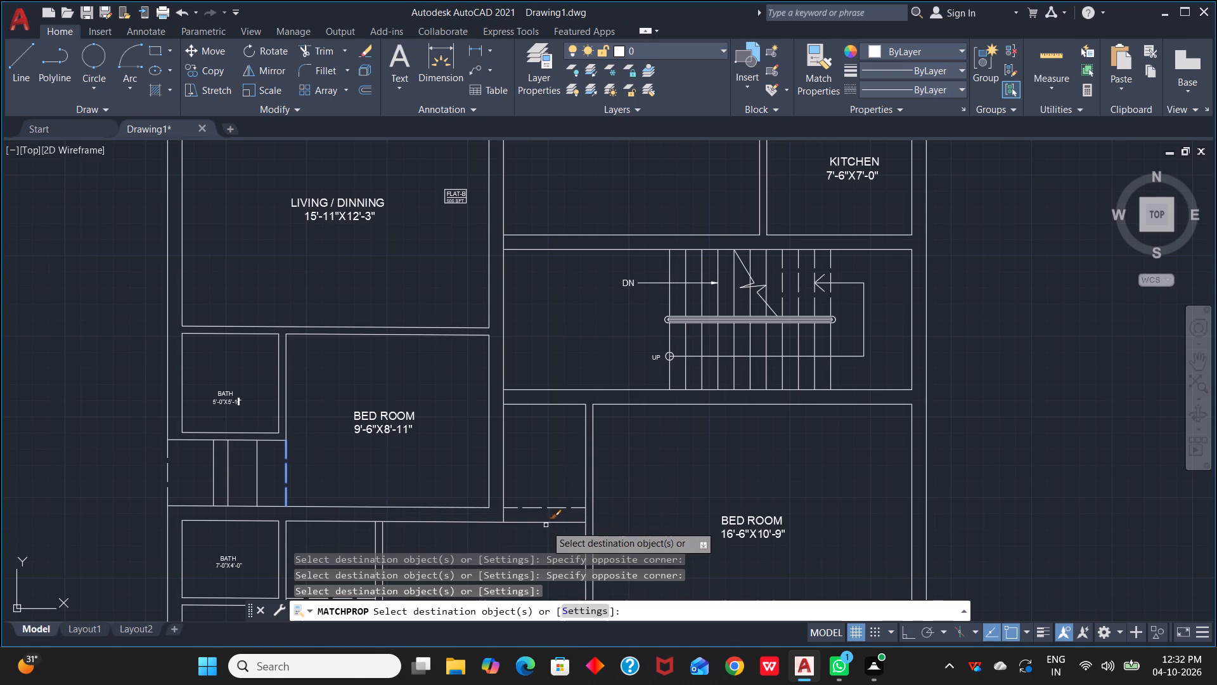
pyautogui.click(548, 521)
pyautogui.press('Escape')
# Start a boundary outline with a line about 11'-11" long running west from the south balcony's outer corner.
pyautogui.scroll(-1, 659, 474)
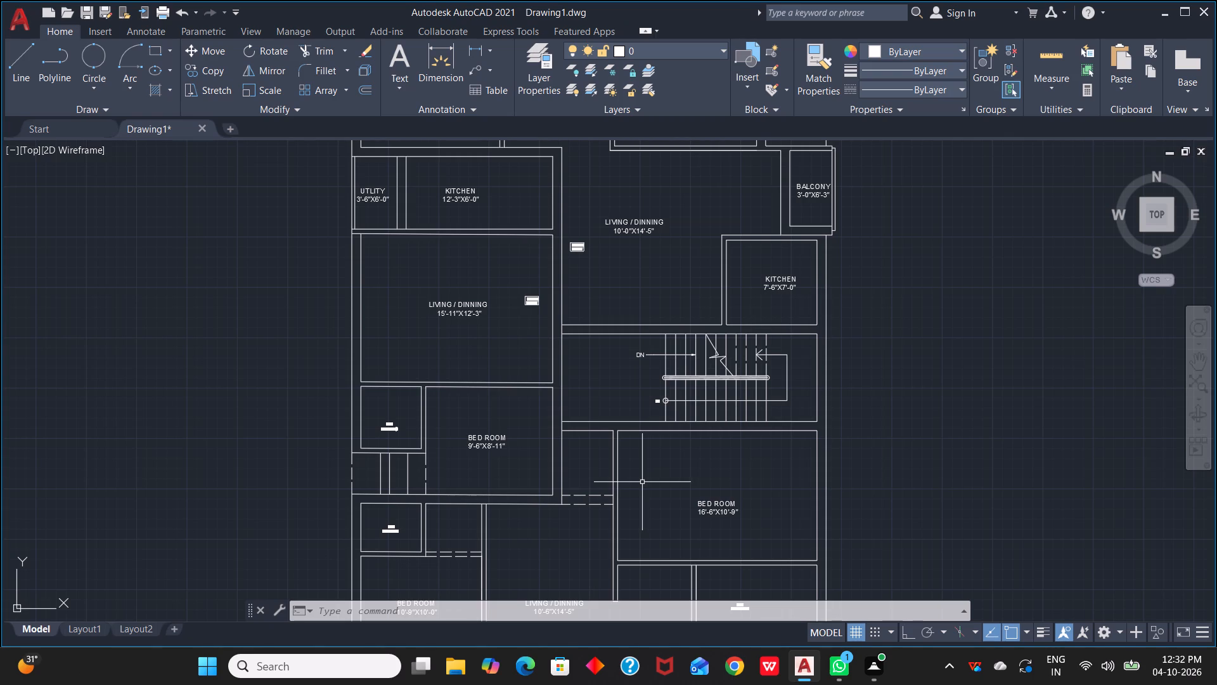
pyautogui.scroll(-1, 920, 424)
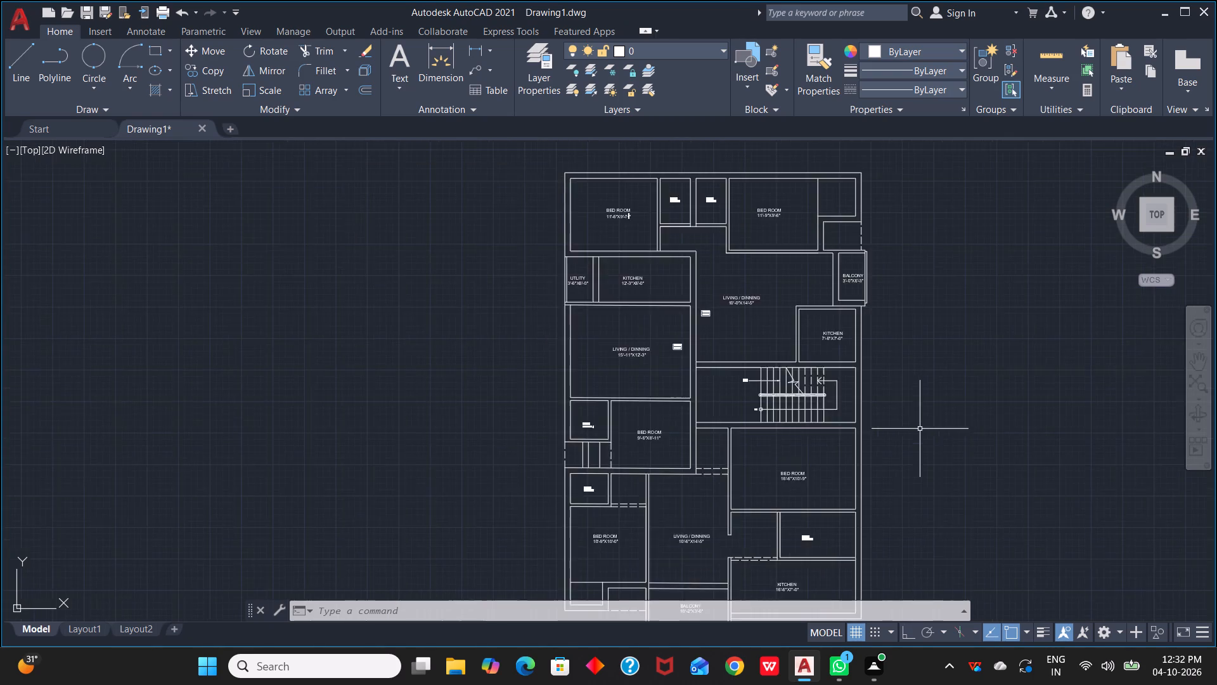
pyautogui.scroll(-1, 920, 429)
pyautogui.middleClick(918, 431)
pyautogui.scroll(1, 916, 431)
pyautogui.scroll(-1, 916, 431)
pyautogui.moveTo(915, 419); pyautogui.dragTo(915, 416, button='middle')
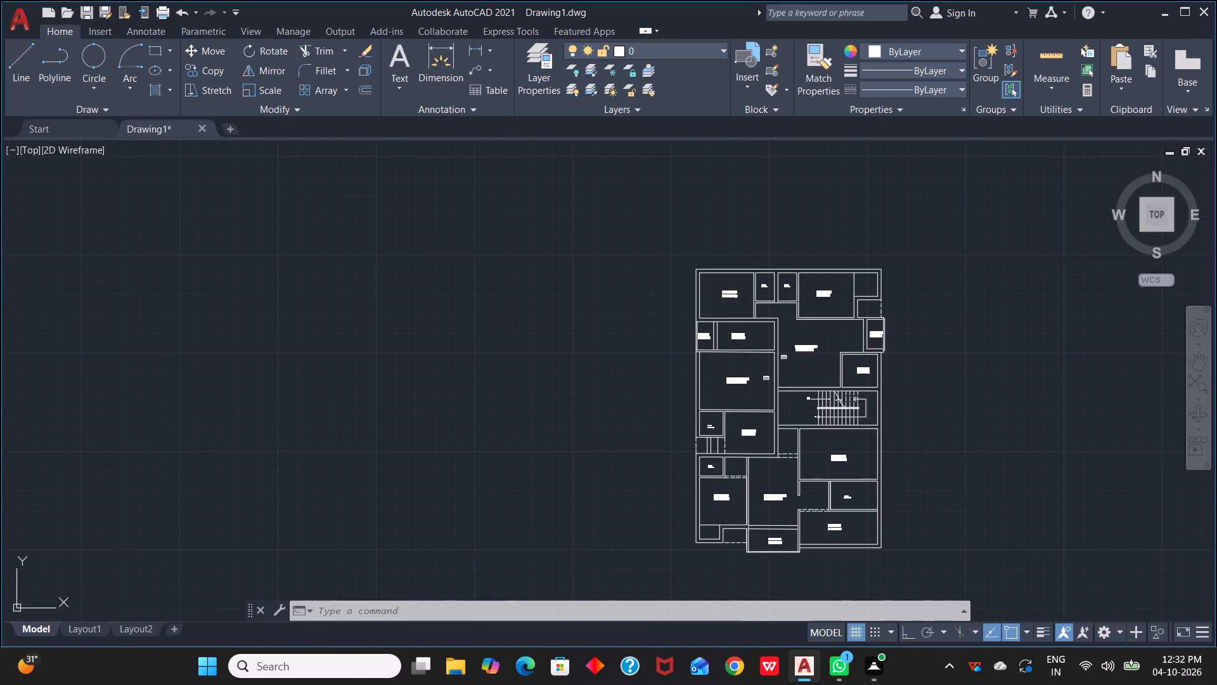
pyautogui.moveTo(915, 416); pyautogui.dragTo(919, 343, button='middle')
pyautogui.scroll(1, 918, 418)
pyautogui.moveTo(918, 419); pyautogui.dragTo(960, 392, button='middle')
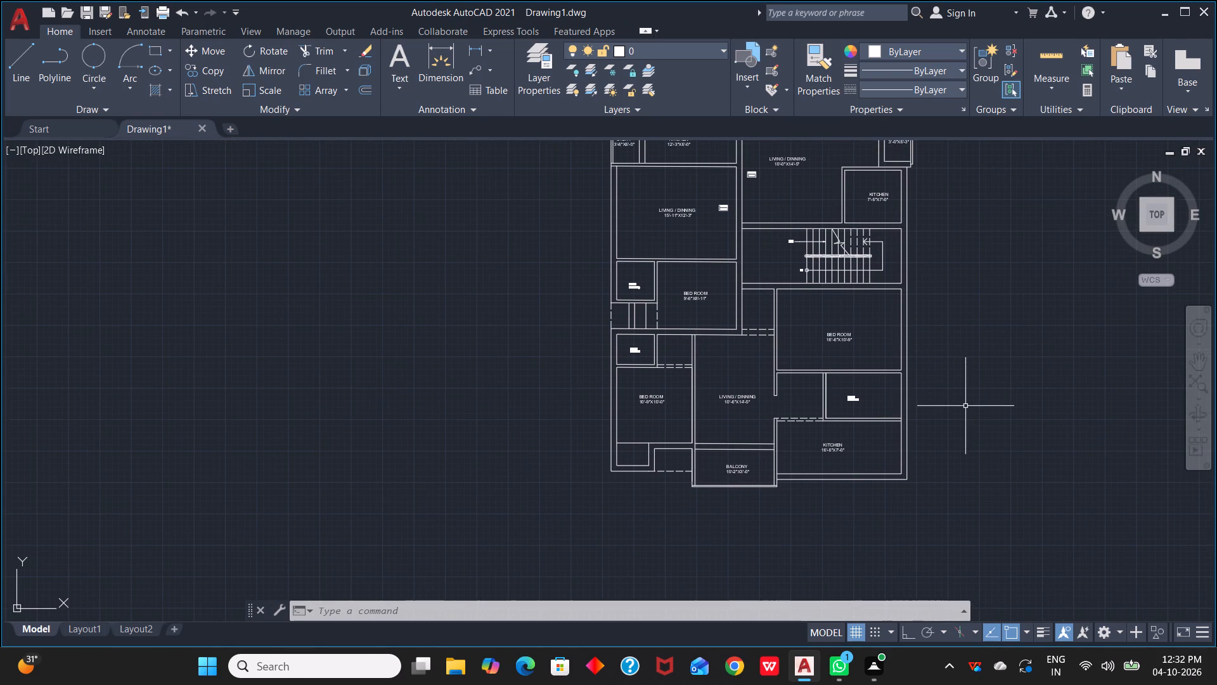
pyautogui.press('l')
pyautogui.press('space')
pyautogui.scroll(2, 654, 505)
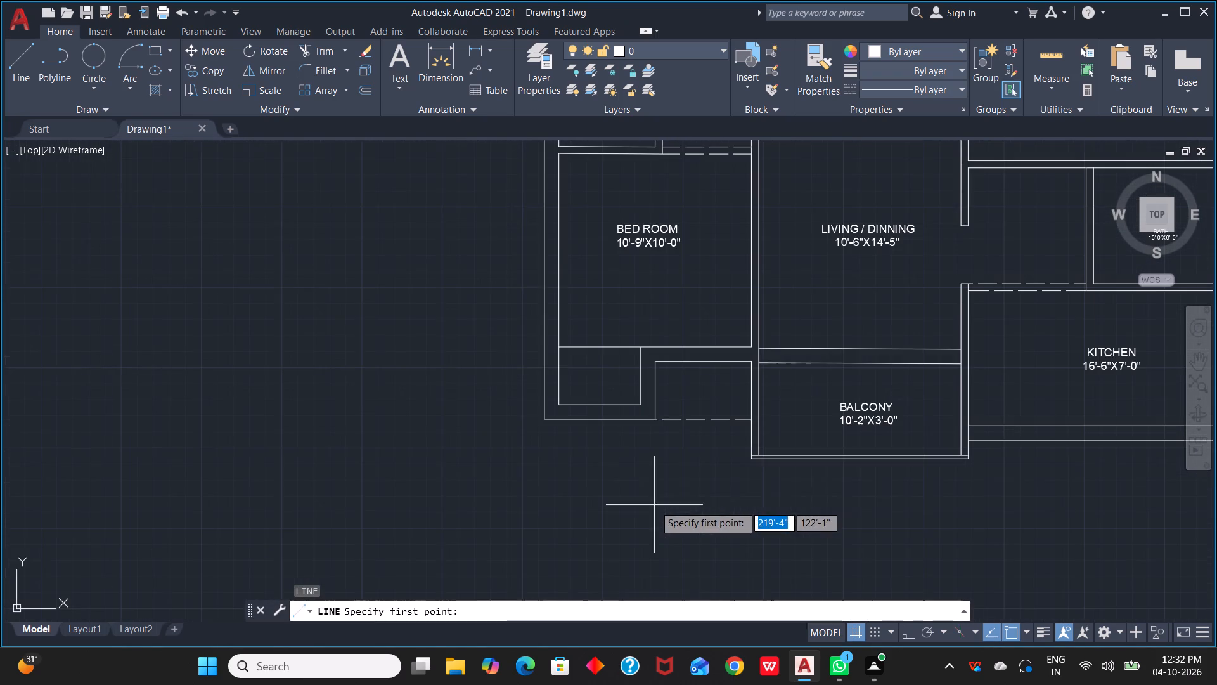
pyautogui.click(756, 464)
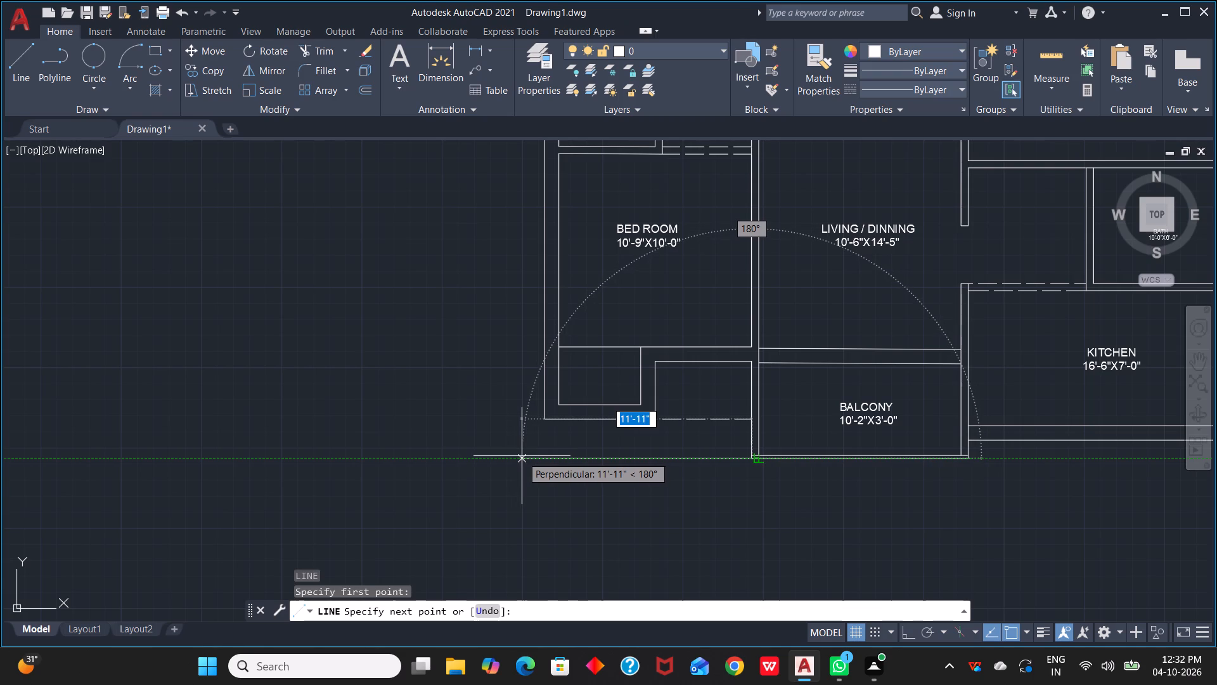
pyautogui.click(520, 457)
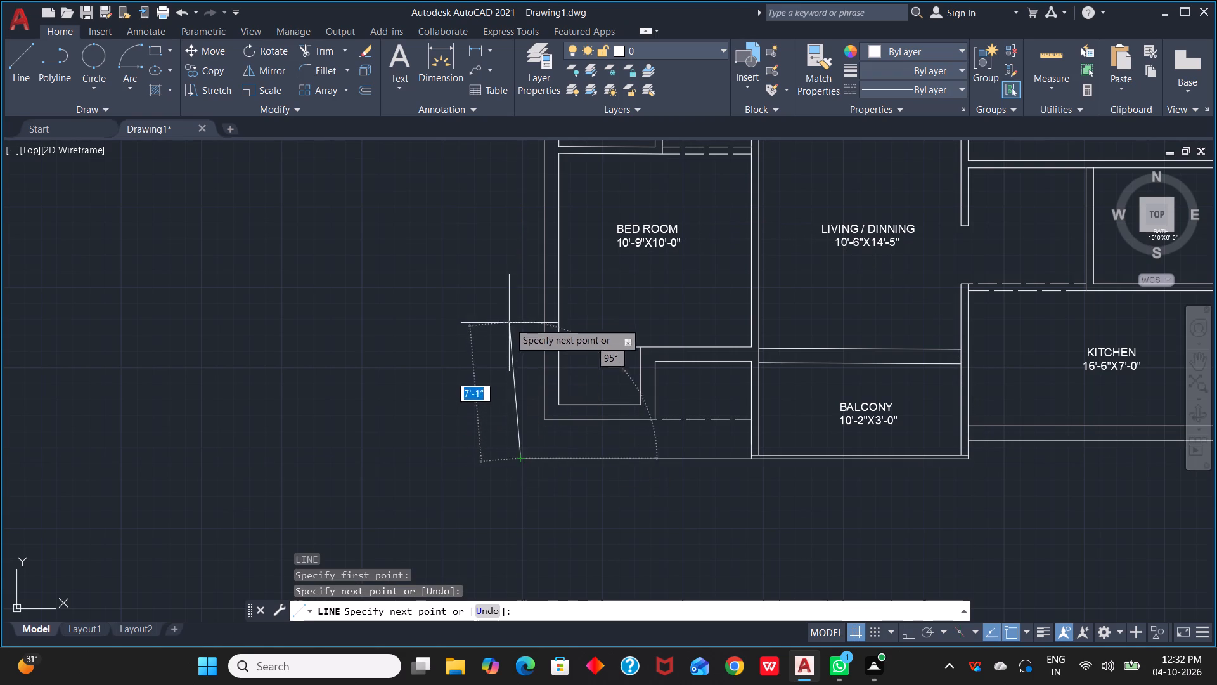
# With Ortho on, continue the outline about 61'-3" north outside the west wall and about 41'-10" east above the north wall.
pyautogui.press('F8')
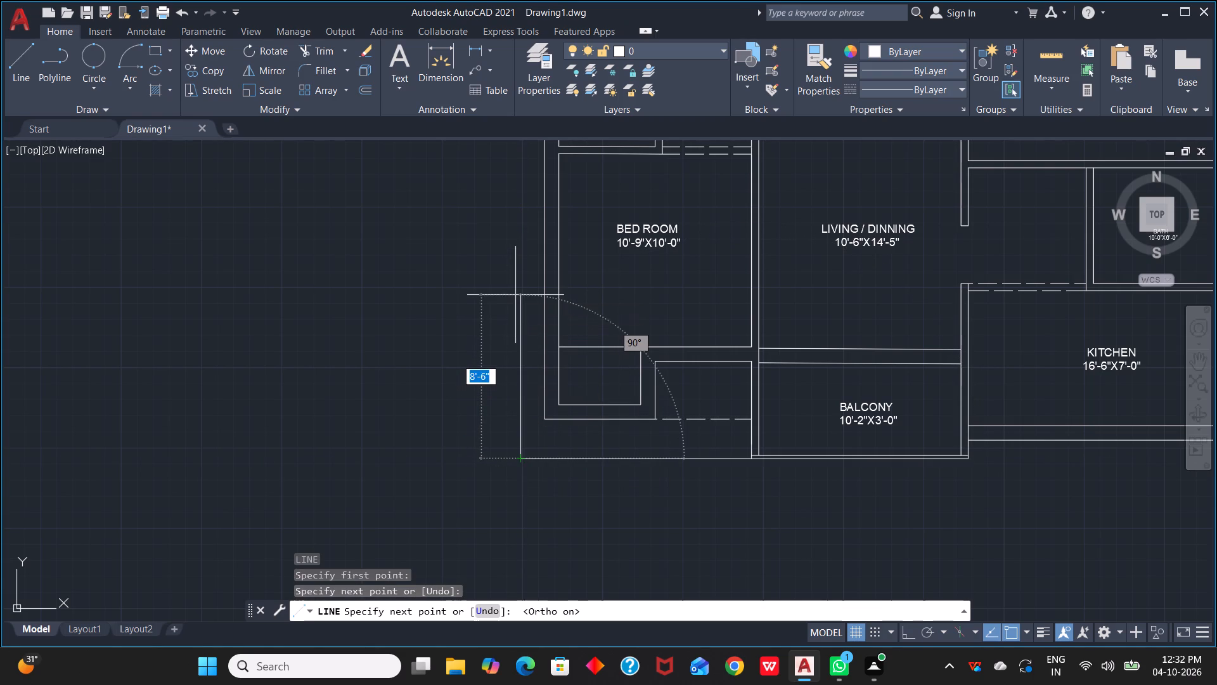
pyautogui.scroll(-1, 525, 245)
pyautogui.moveTo(525, 245); pyautogui.dragTo(529, 355, button='middle')
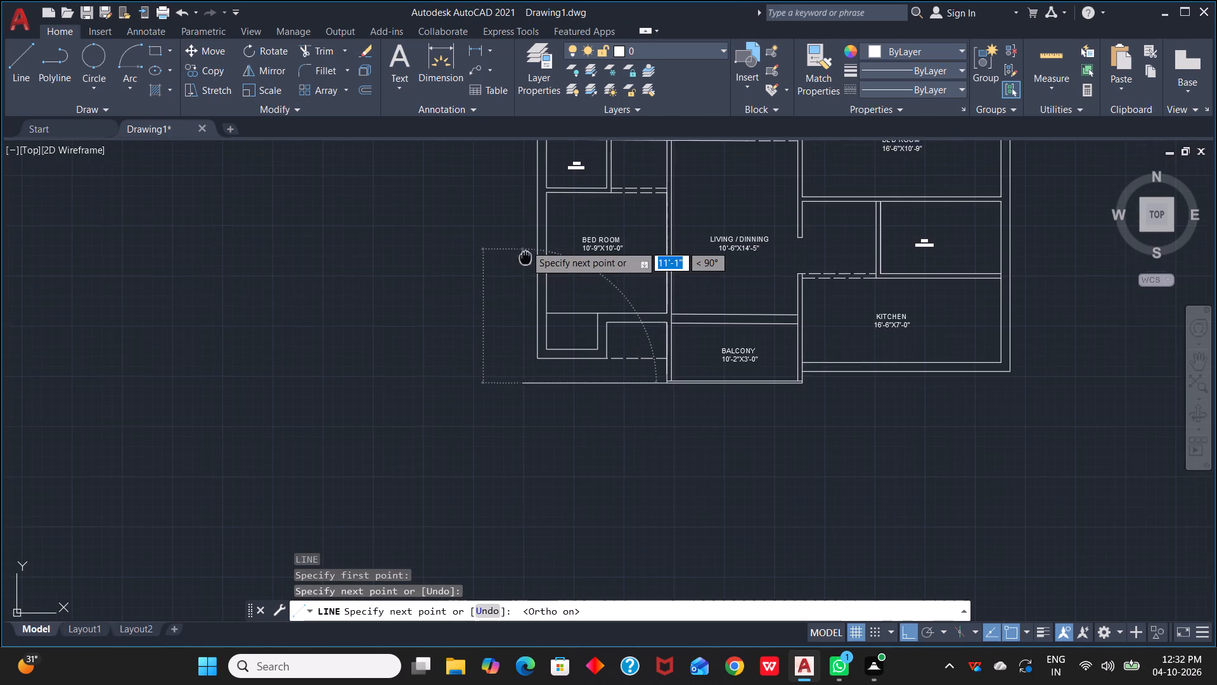
pyautogui.moveTo(529, 355); pyautogui.dragTo(547, 581, button='middle')
pyautogui.moveTo(508, 162); pyautogui.dragTo(525, 348, button='middle')
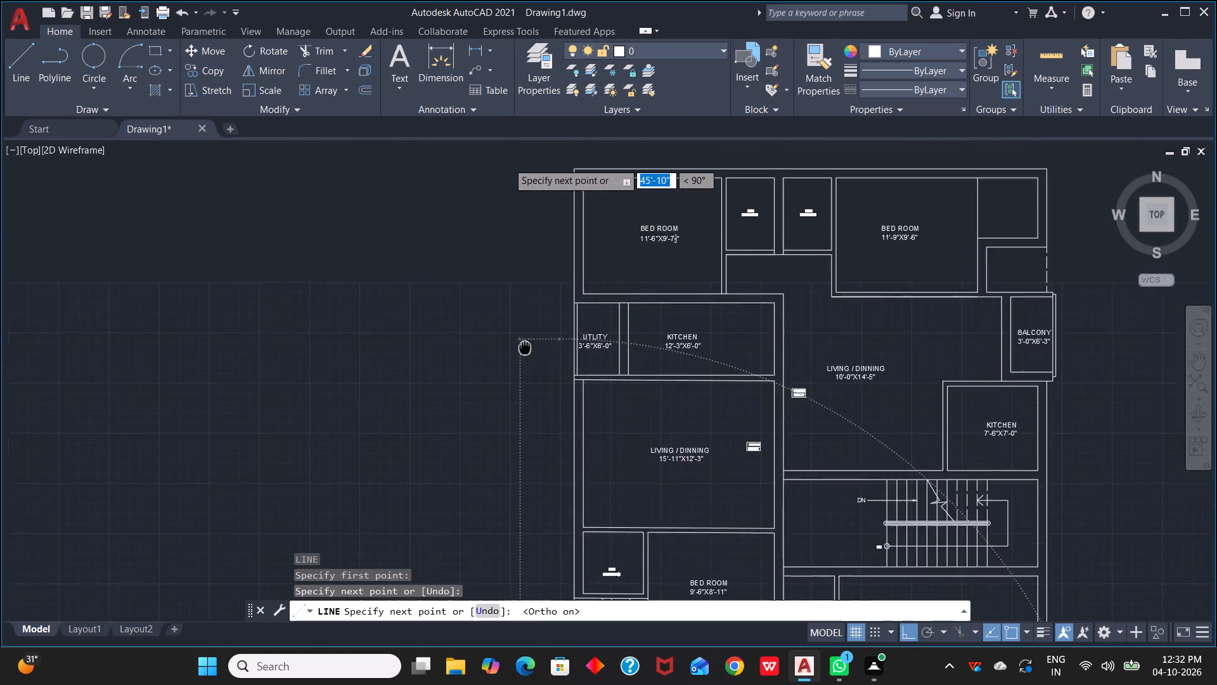
pyautogui.moveTo(525, 348); pyautogui.dragTo(550, 472, button='middle')
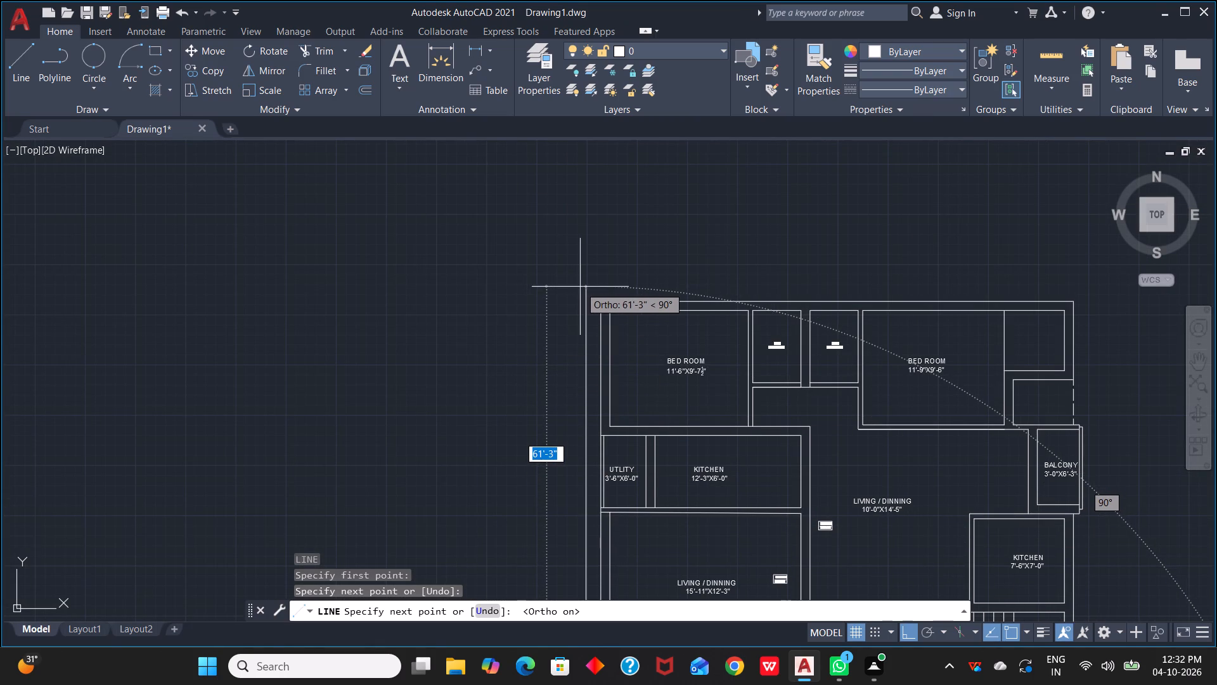
pyautogui.click(585, 285)
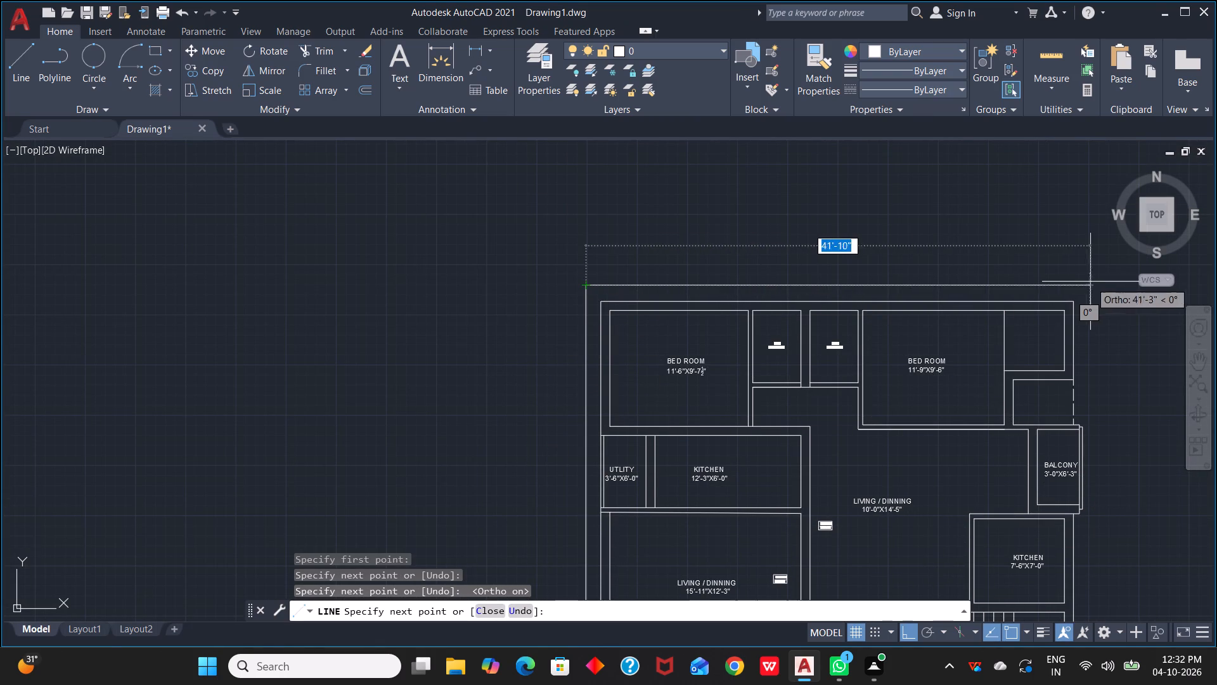
pyautogui.click(1088, 299)
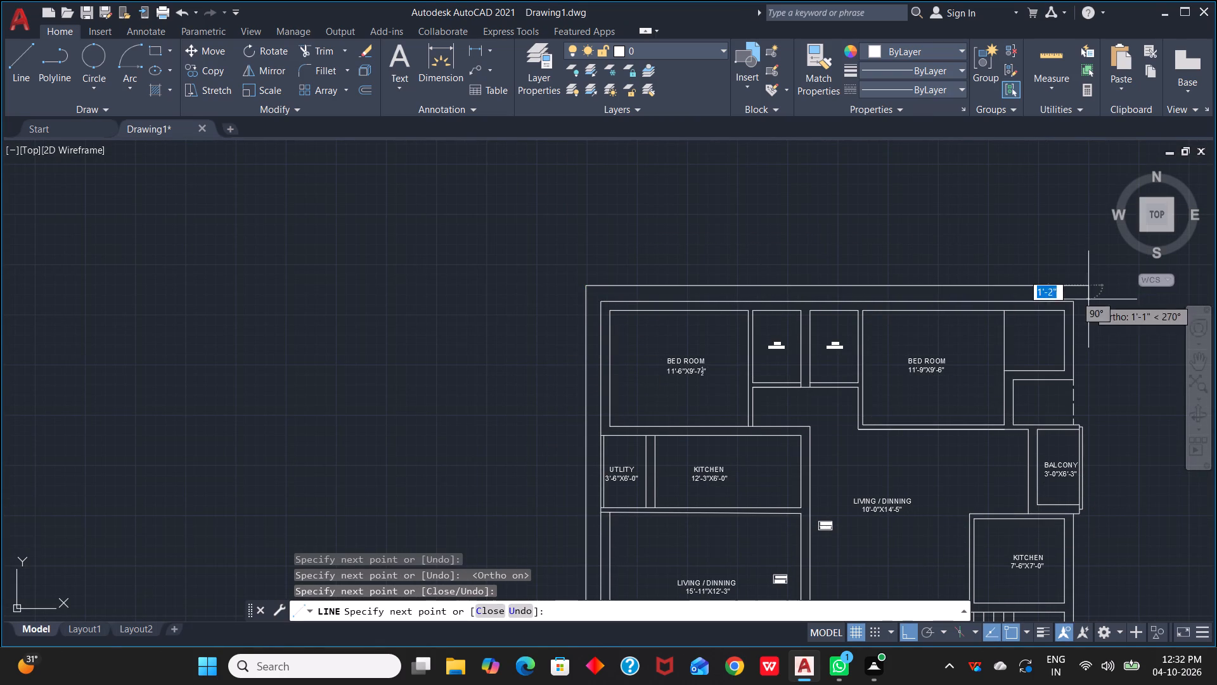
# Run the outline south outside the east wall, level with the balcony's south edge, and close it back to its starting point.
pyautogui.scroll(-1, 1123, 473)
pyautogui.moveTo(1123, 476); pyautogui.dragTo(716, 270, button='middle')
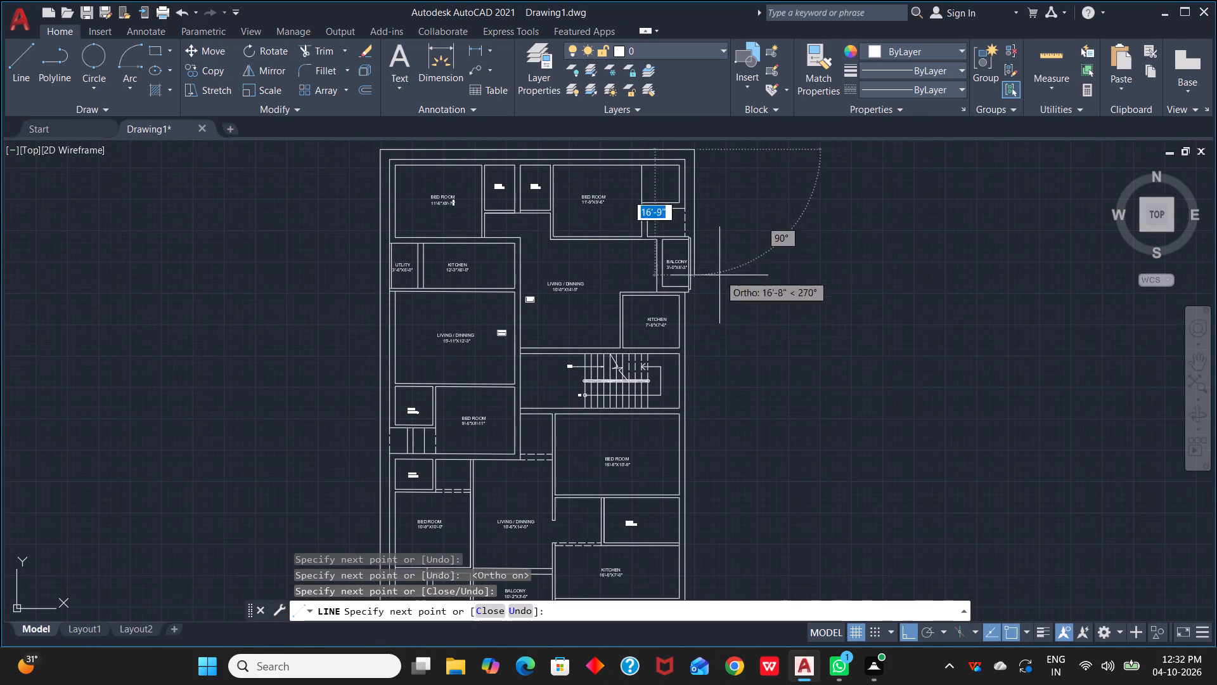
pyautogui.moveTo(742, 603); pyautogui.dragTo(752, 532, button='middle')
pyautogui.moveTo(752, 532); pyautogui.dragTo(782, 296, button='middle')
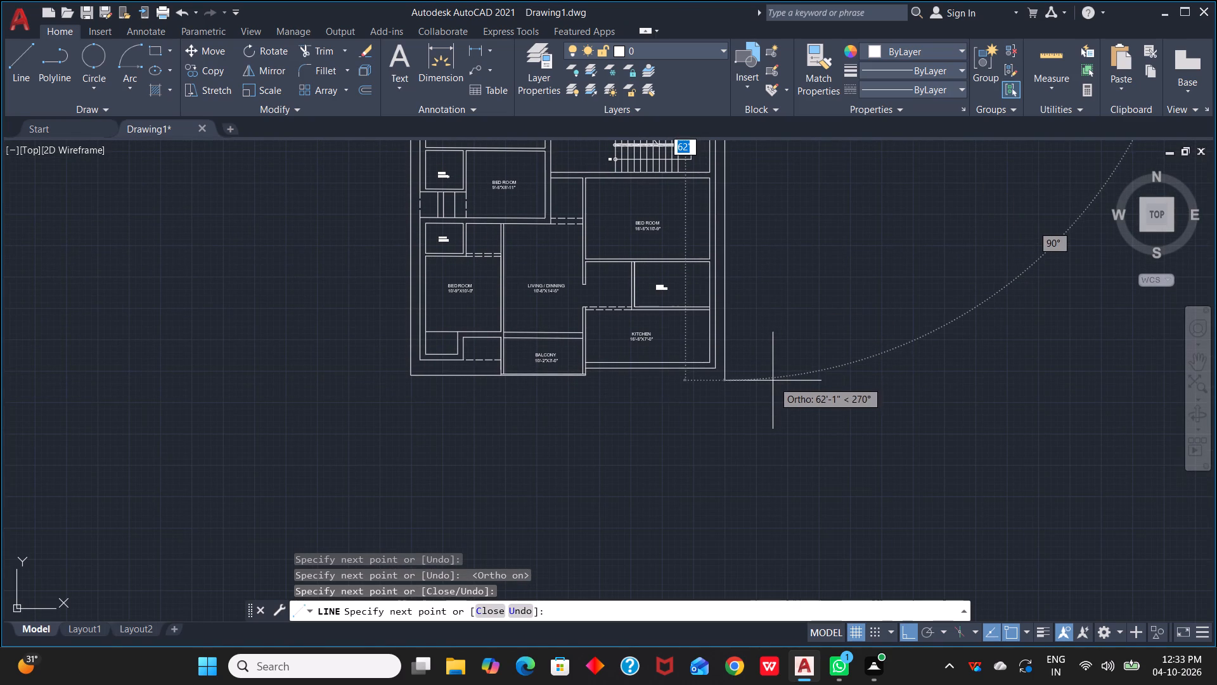
pyautogui.scroll(2, 773, 379)
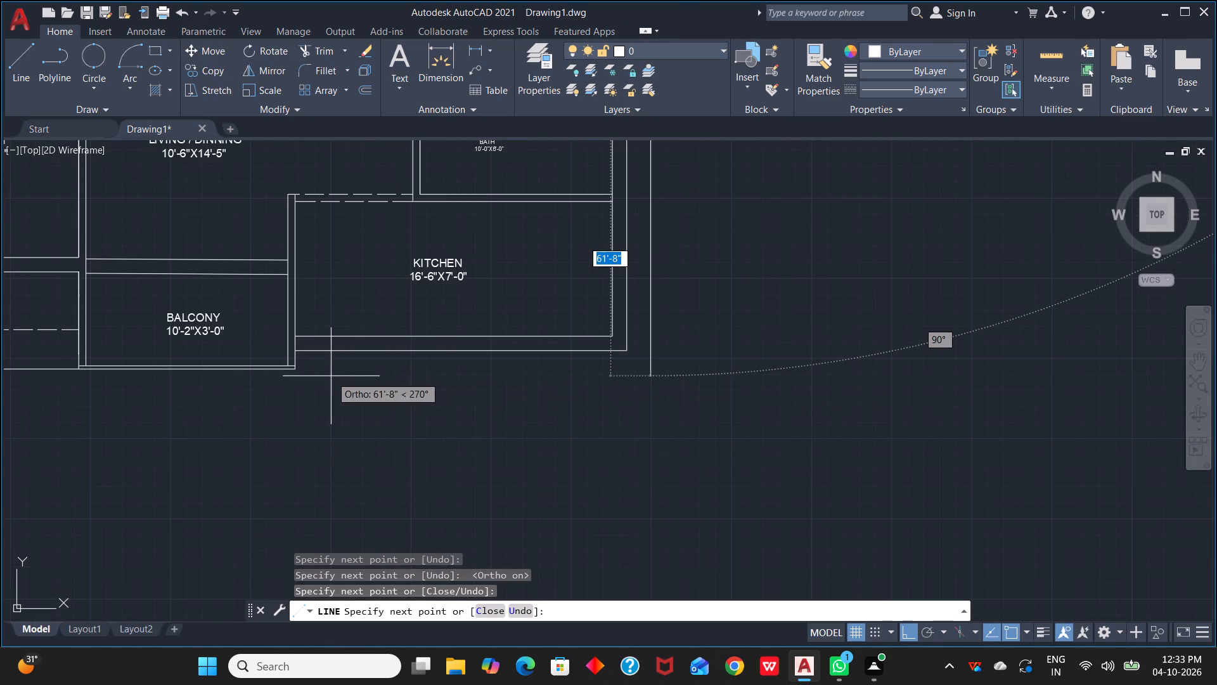
pyautogui.scroll(3, 299, 369)
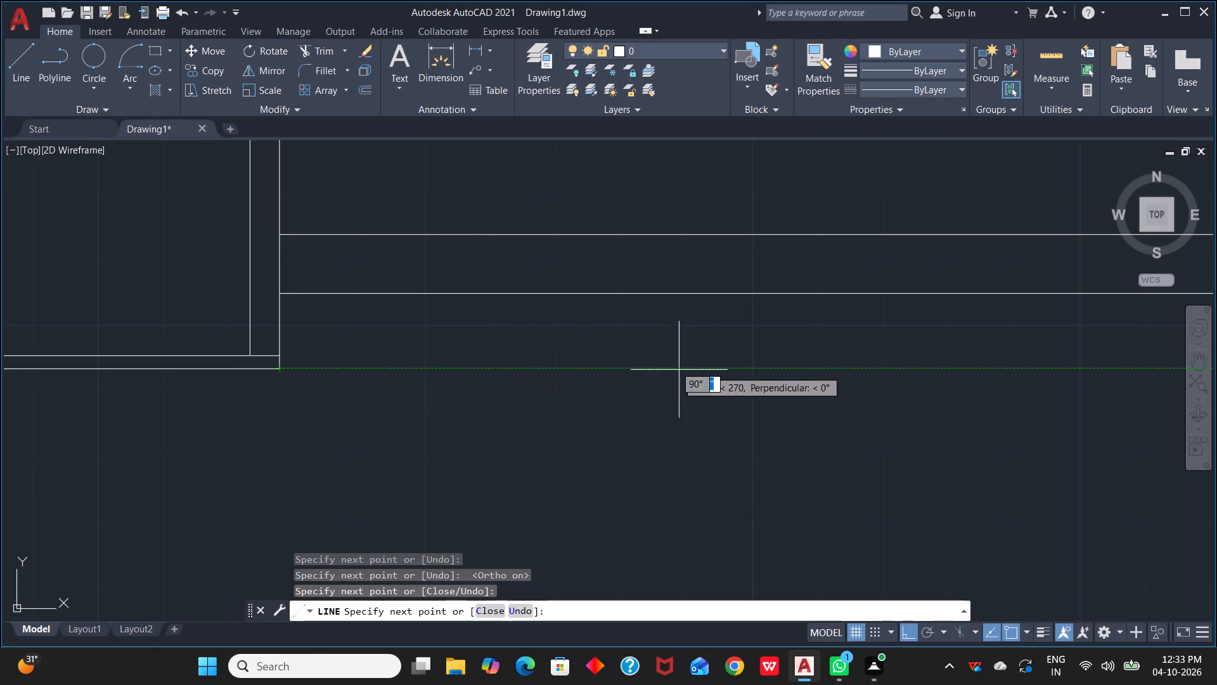
pyautogui.scroll(-1, 708, 370)
pyautogui.moveTo(708, 370); pyautogui.dragTo(389, 406, button='middle')
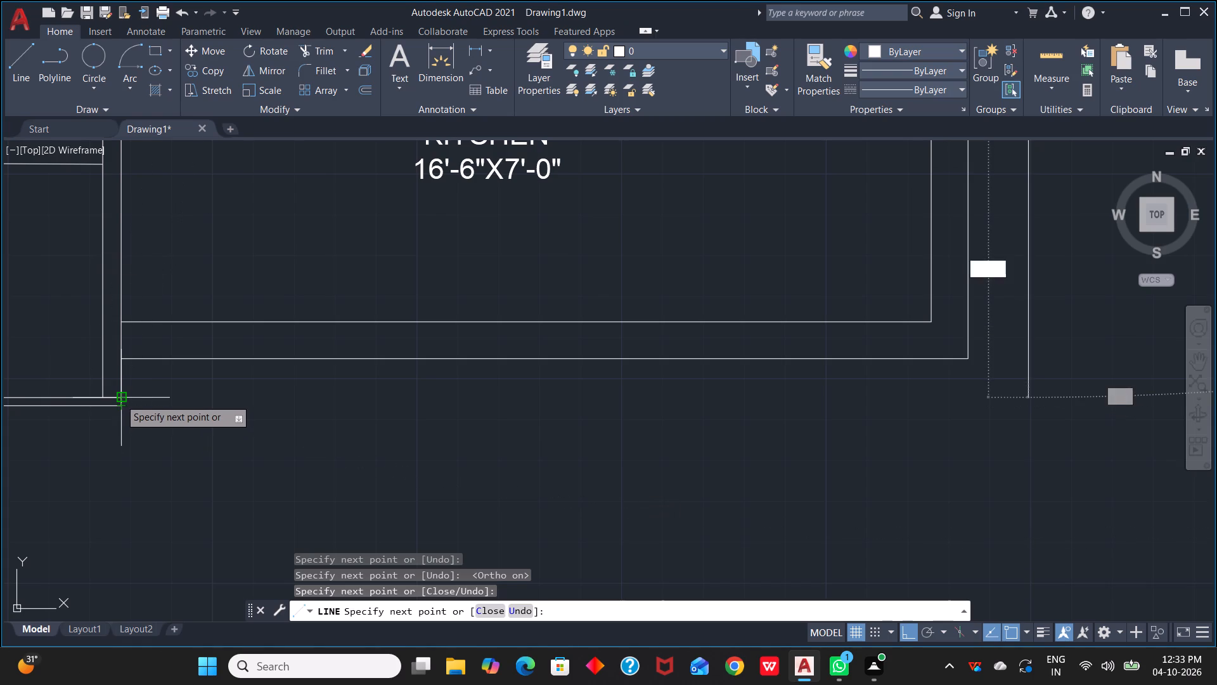
pyautogui.scroll(3, 117, 407)
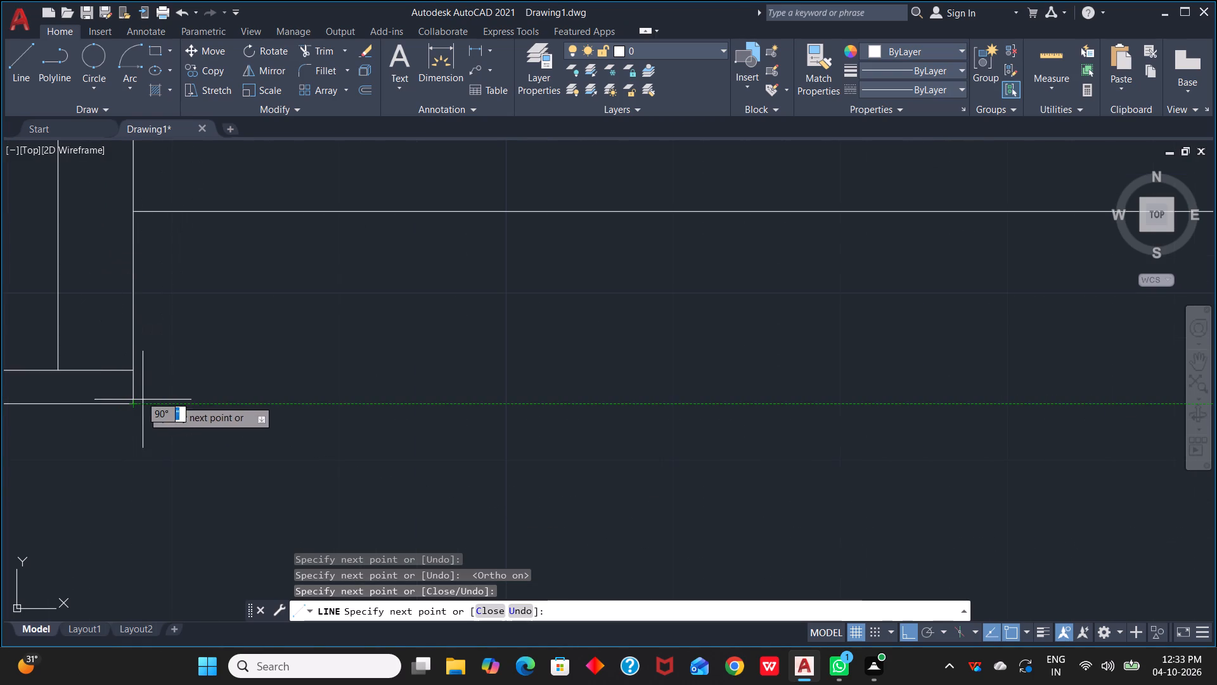
pyautogui.click(168, 403)
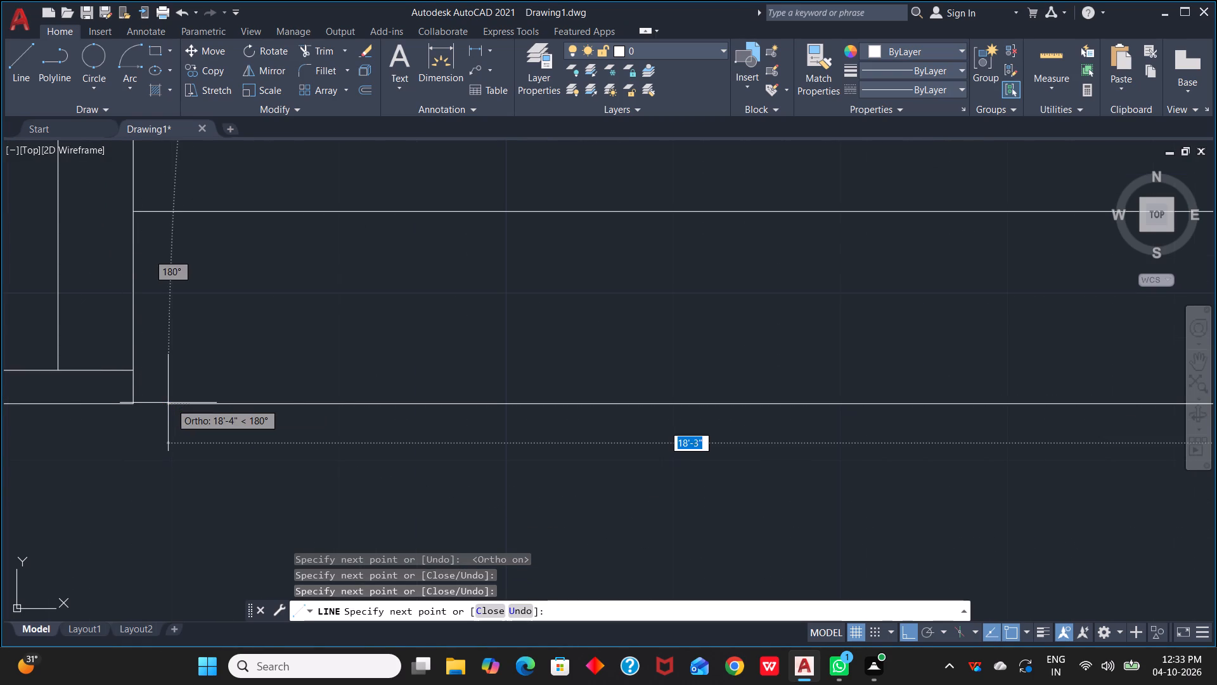
pyautogui.scroll(-2, 457, 405)
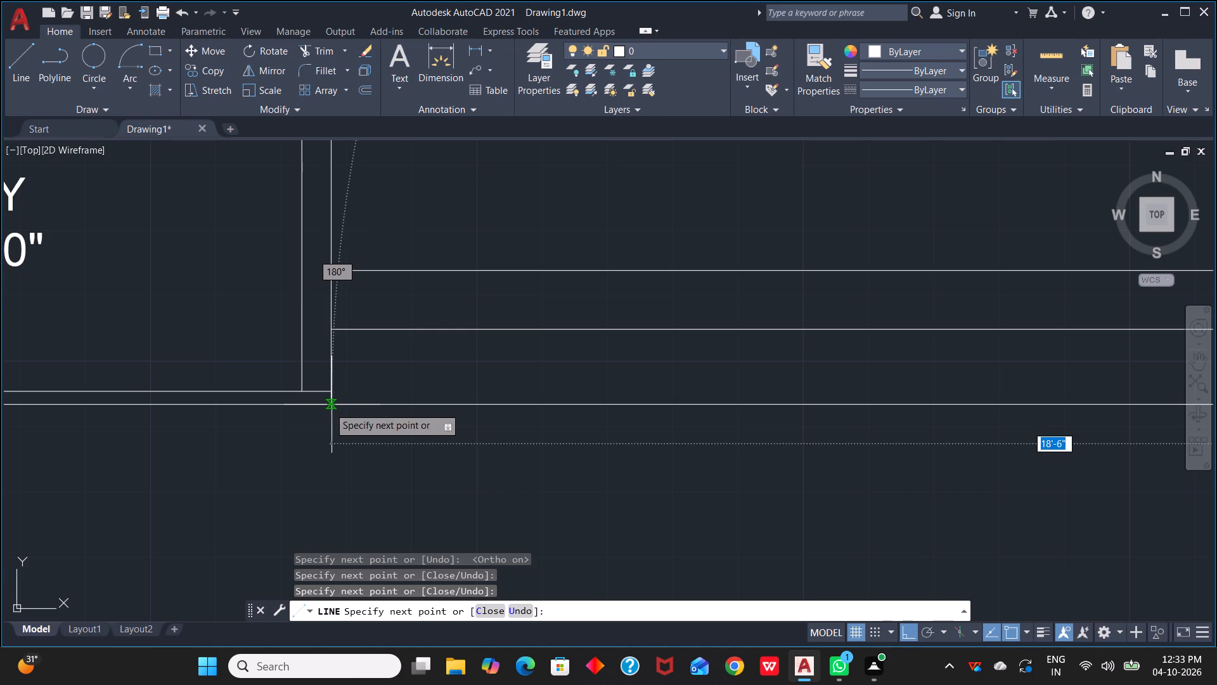
pyautogui.write('C')
pyautogui.press('space')
pyautogui.scroll(-3, 622, 411)
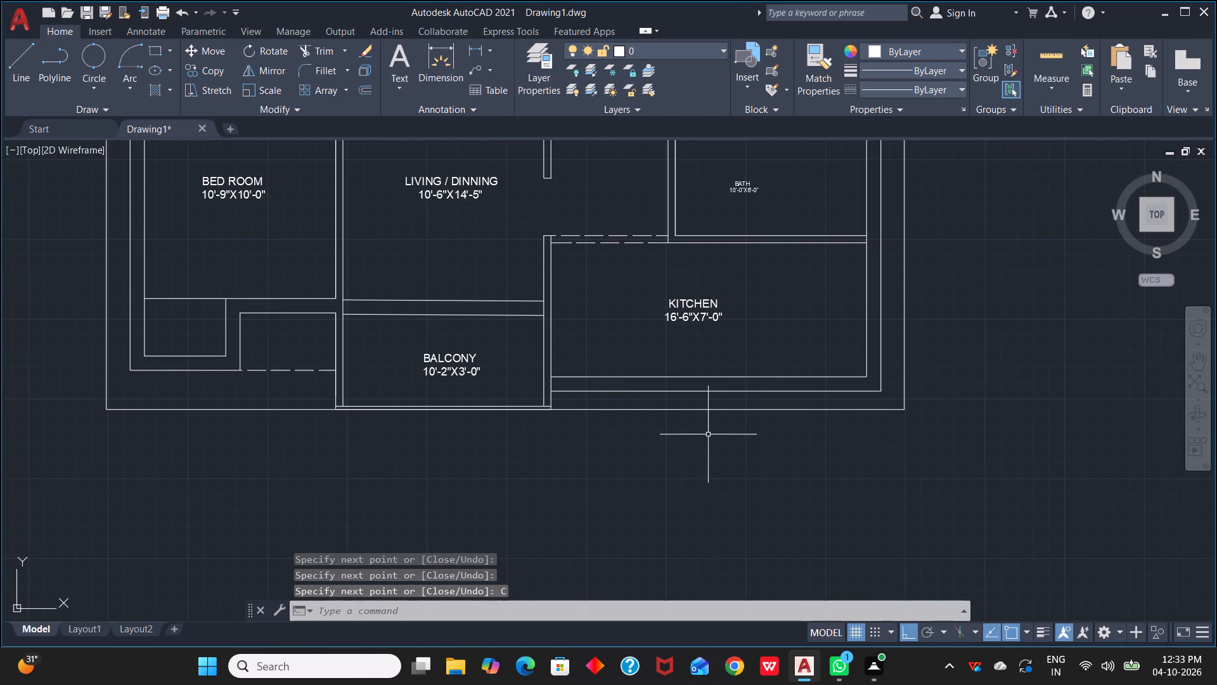
# Match all sides of the boundary outline to the dashed line south of the 10'-9"X10'-0" bedroom.
pyautogui.press('m')
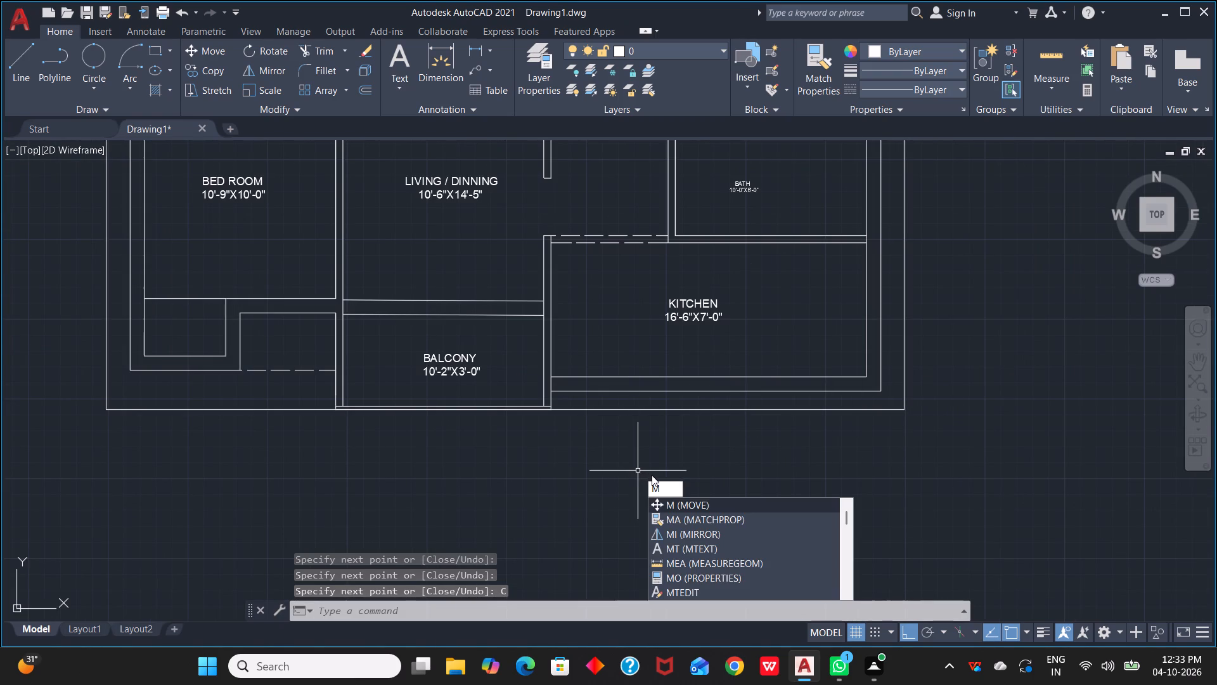
pyautogui.press('a')
pyautogui.press('space')
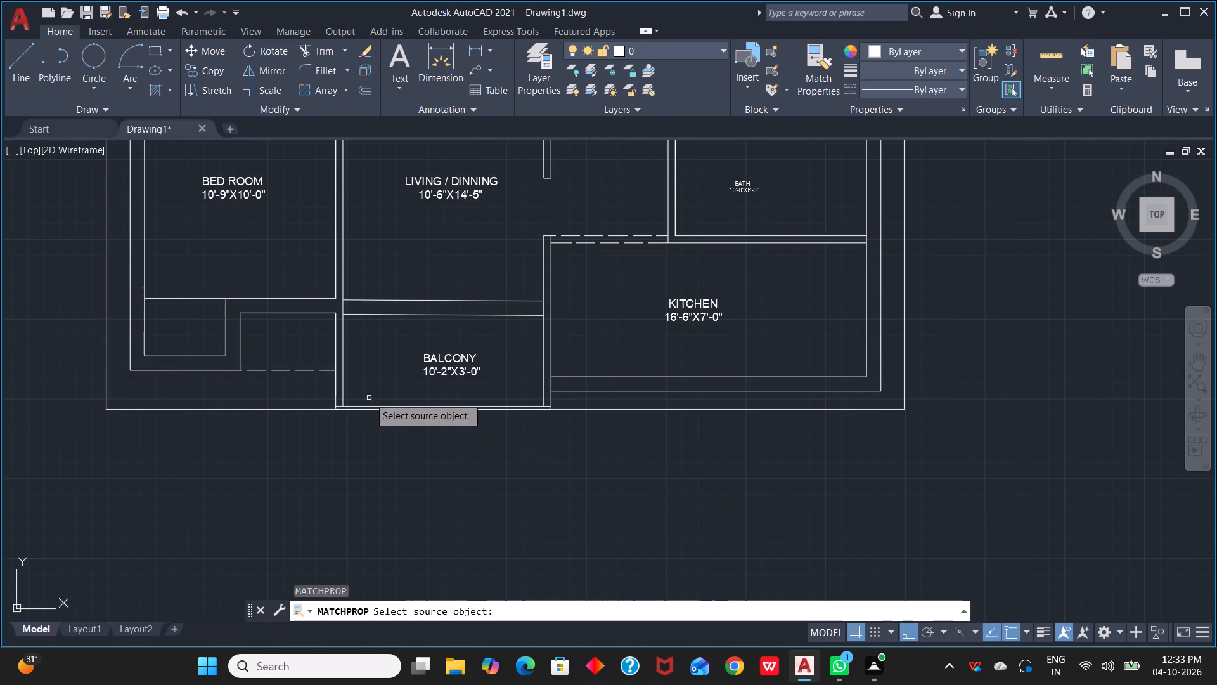
pyautogui.click(316, 371)
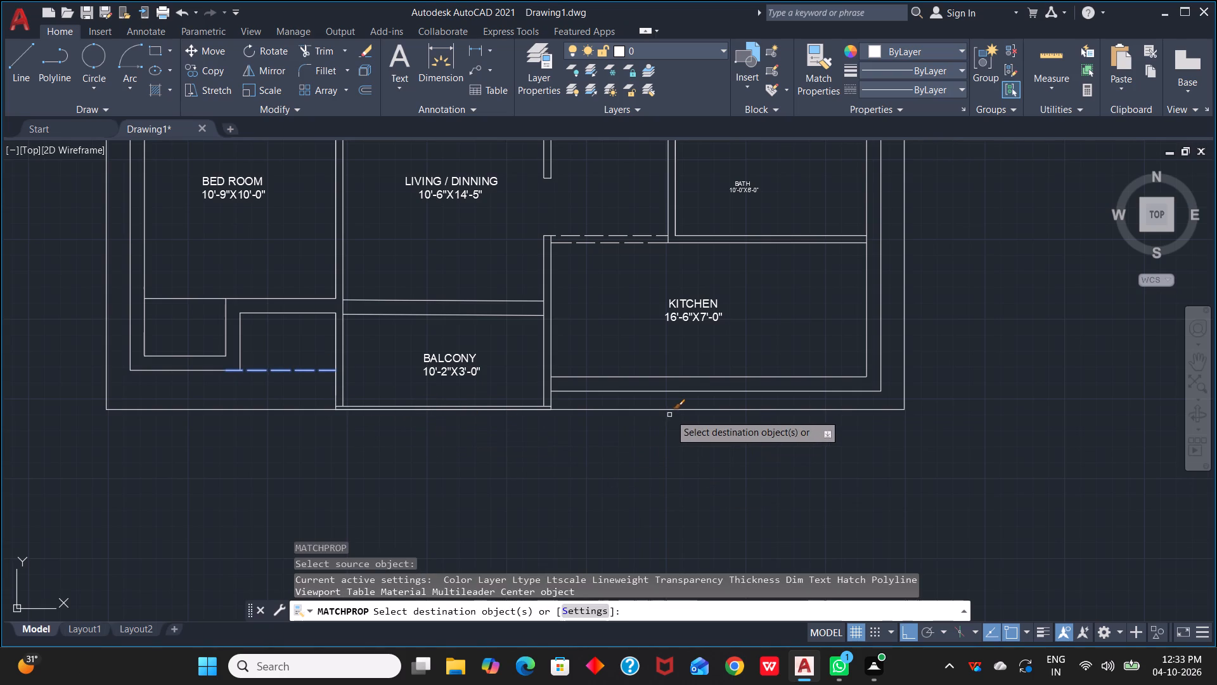
pyautogui.click(674, 408)
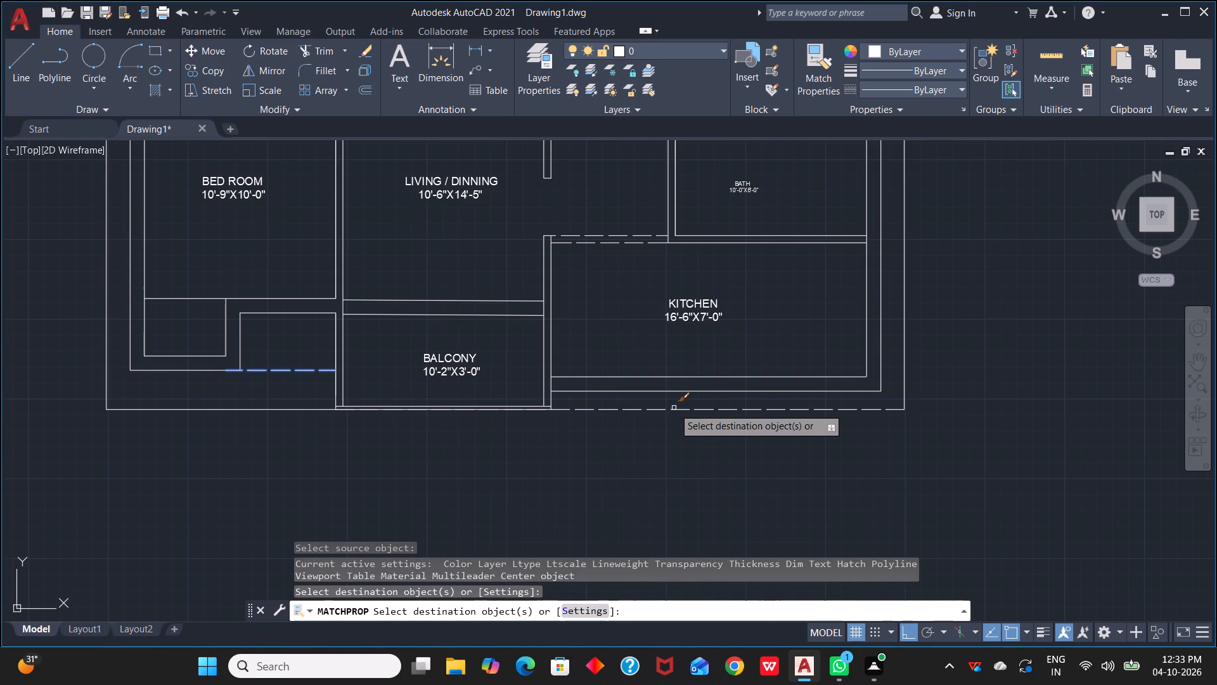
pyautogui.click(905, 370)
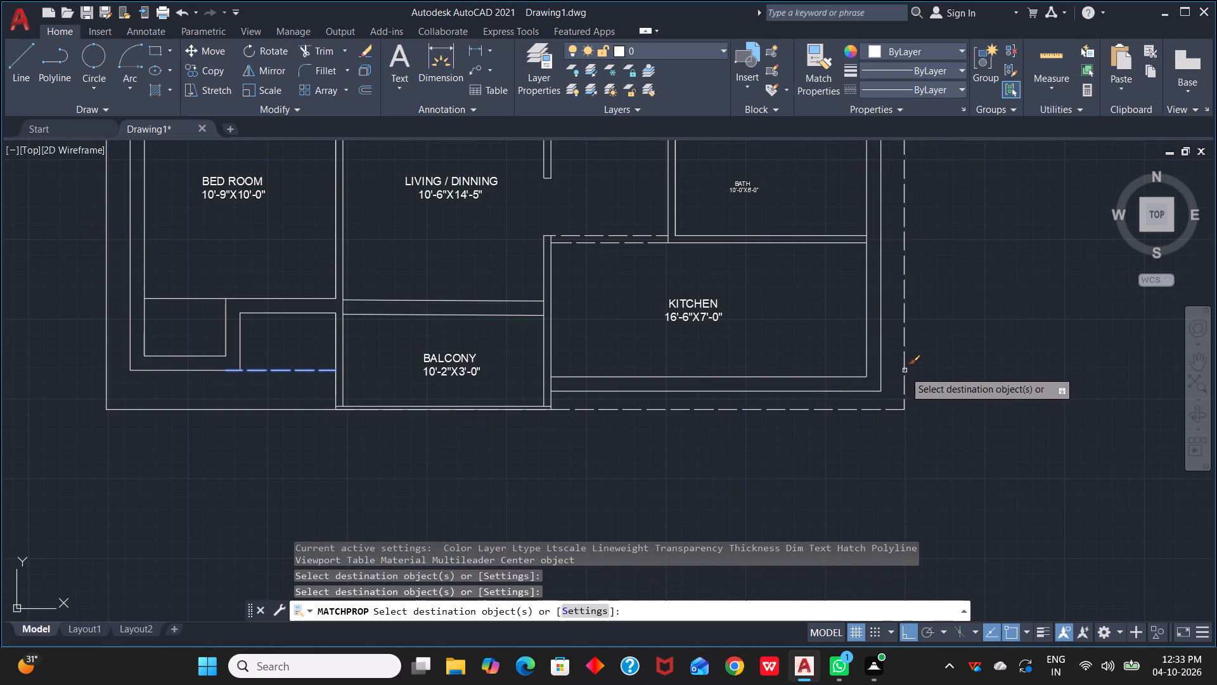
pyautogui.click(256, 408)
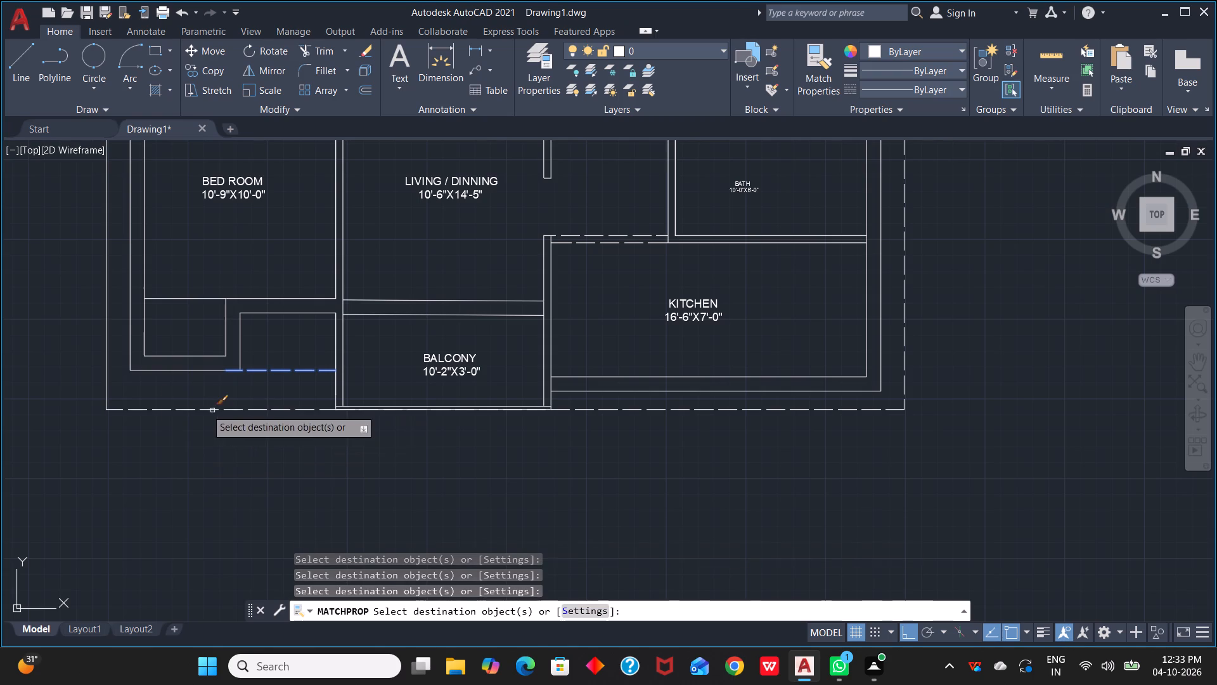
pyautogui.click(105, 379)
pyautogui.scroll(-3, 212, 451)
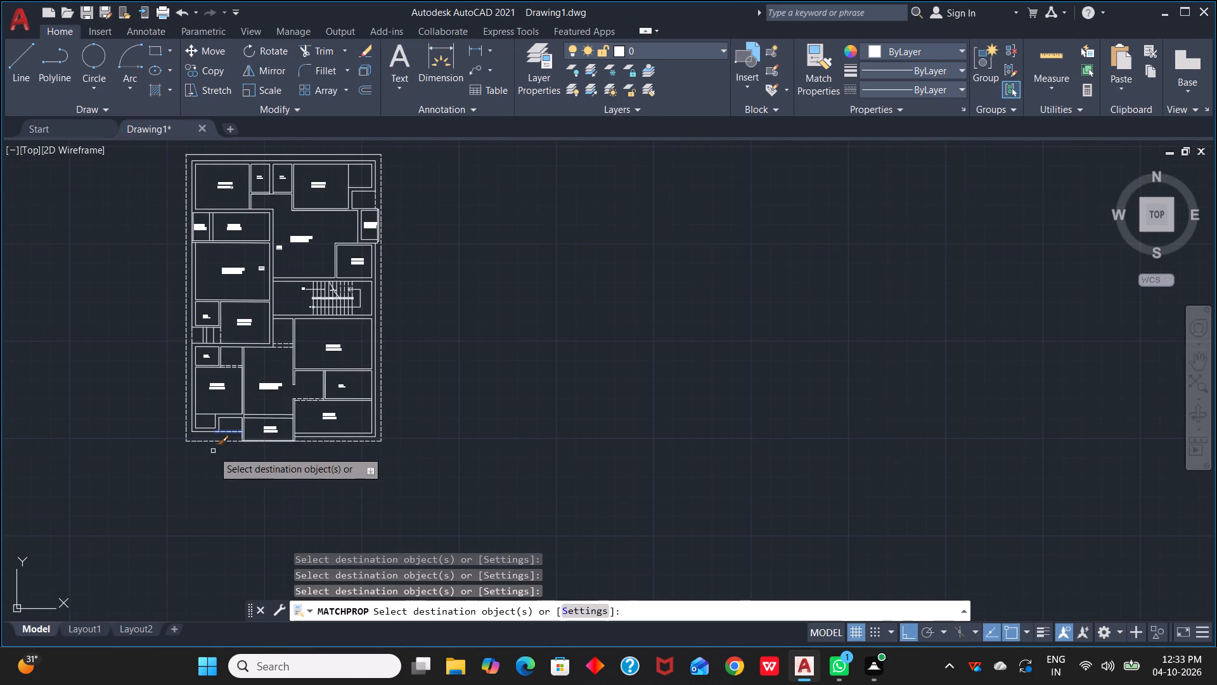
pyautogui.click(344, 153)
pyautogui.press('Escape')
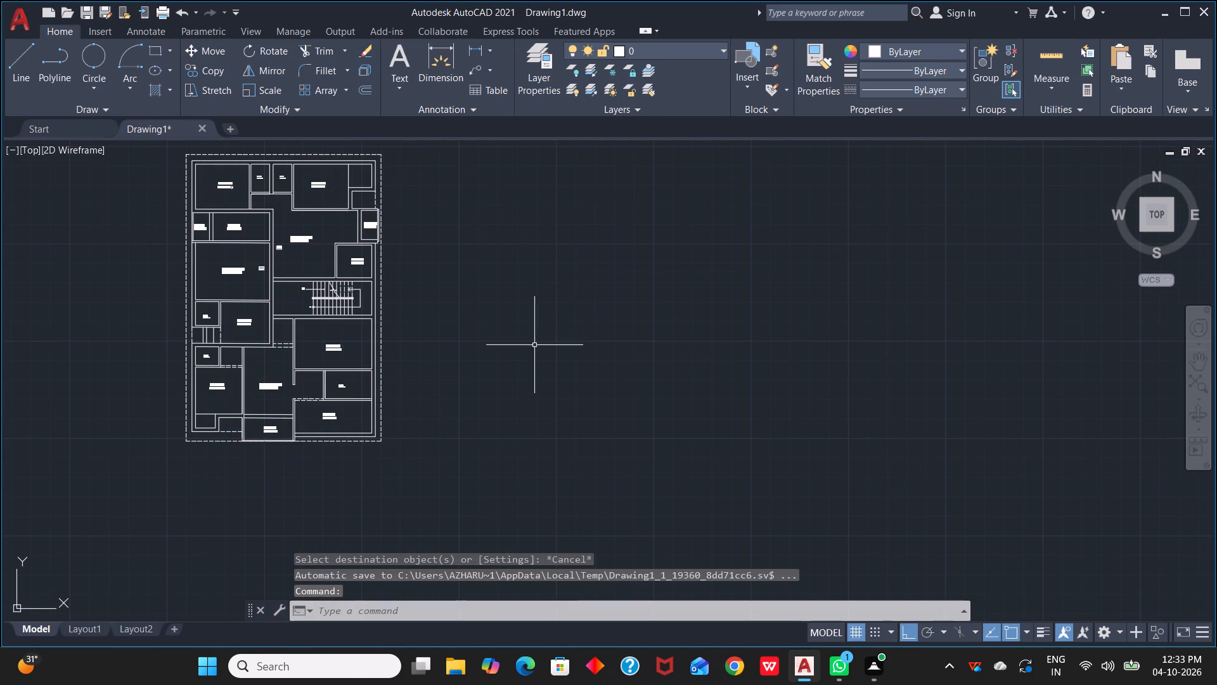
# Examine the floor plan inside the dashed boundary, checking the south flat's rooms, walls and openings.
pyautogui.scroll(2, 378, 299)
pyautogui.moveTo(402, 296); pyautogui.dragTo(683, 314, button='middle')
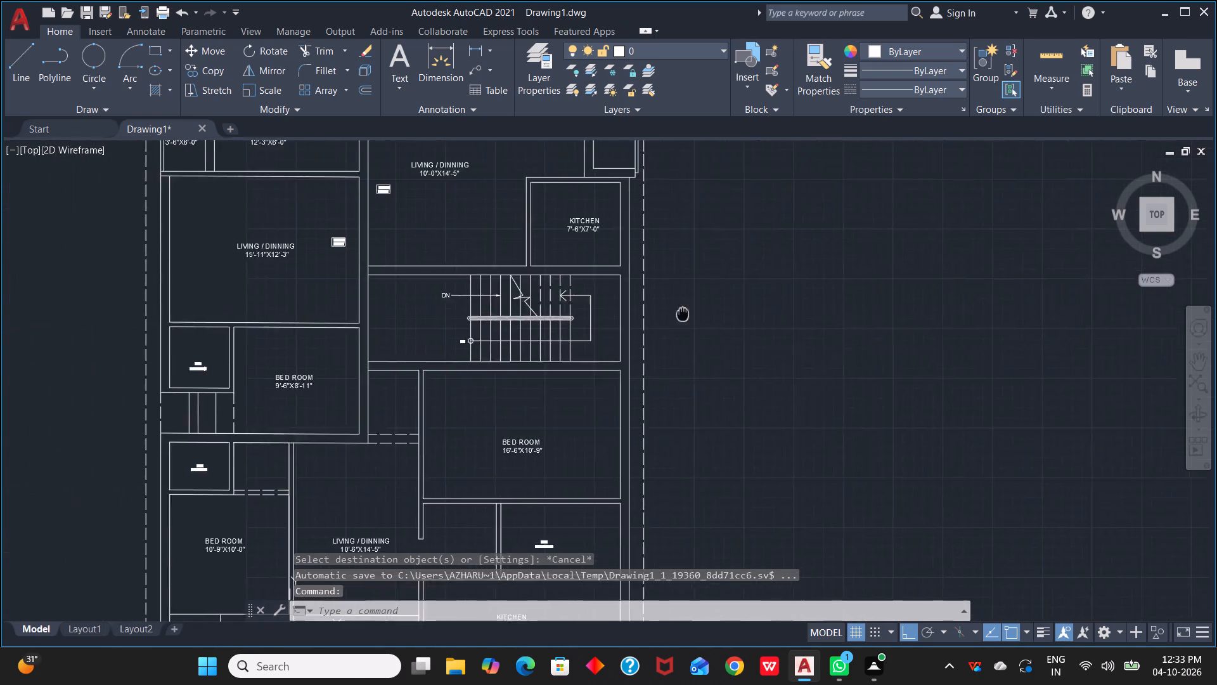
pyautogui.moveTo(683, 314); pyautogui.dragTo(892, 143, button='middle')
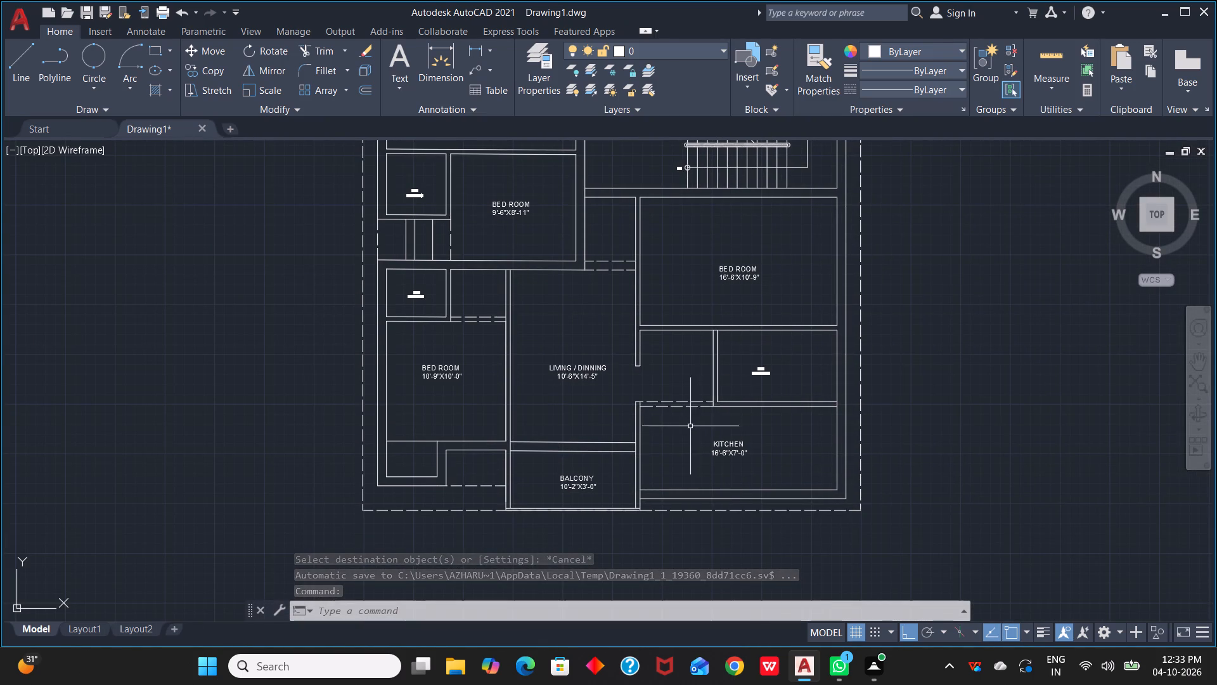
pyautogui.scroll(-2, 995, 322)
pyautogui.moveTo(998, 311); pyautogui.dragTo(873, 421, button='middle')
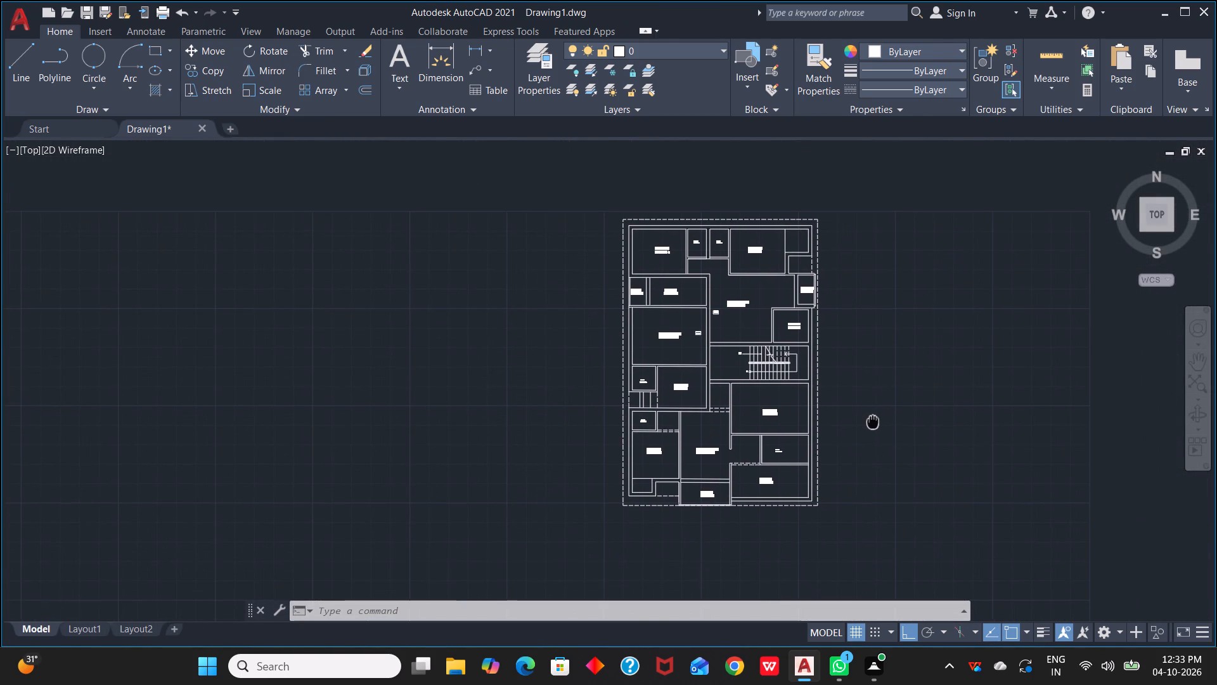
pyautogui.scroll(1, 871, 416)
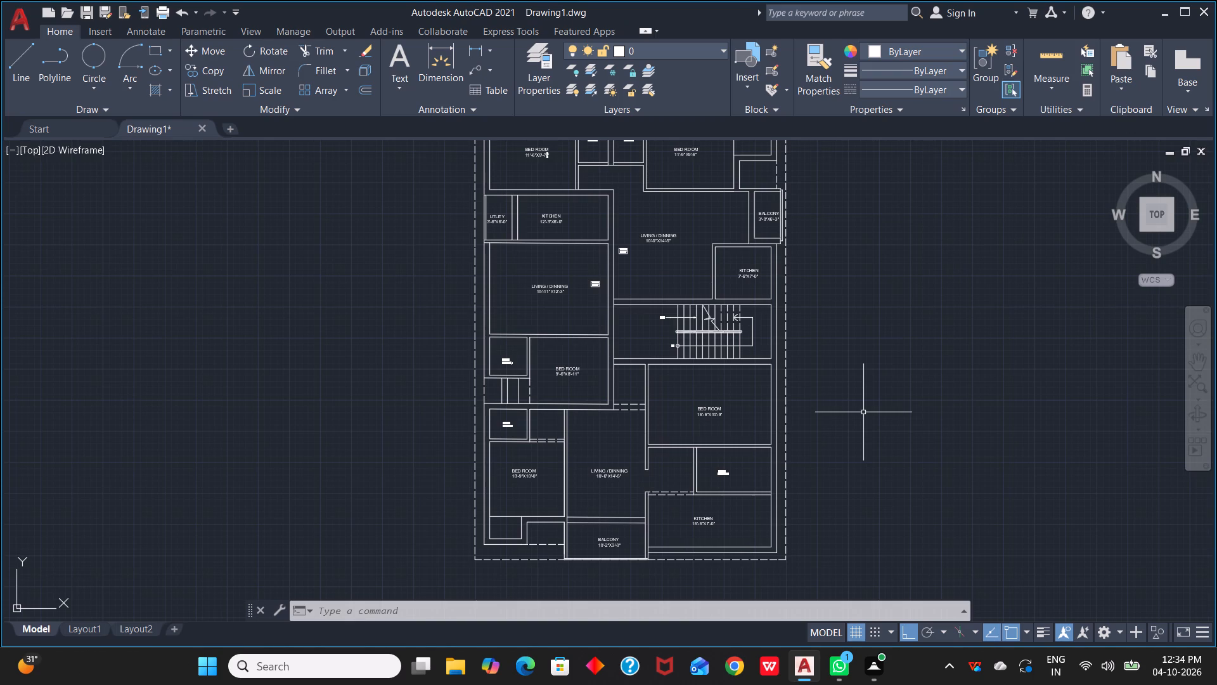
pyautogui.scroll(1, 666, 400)
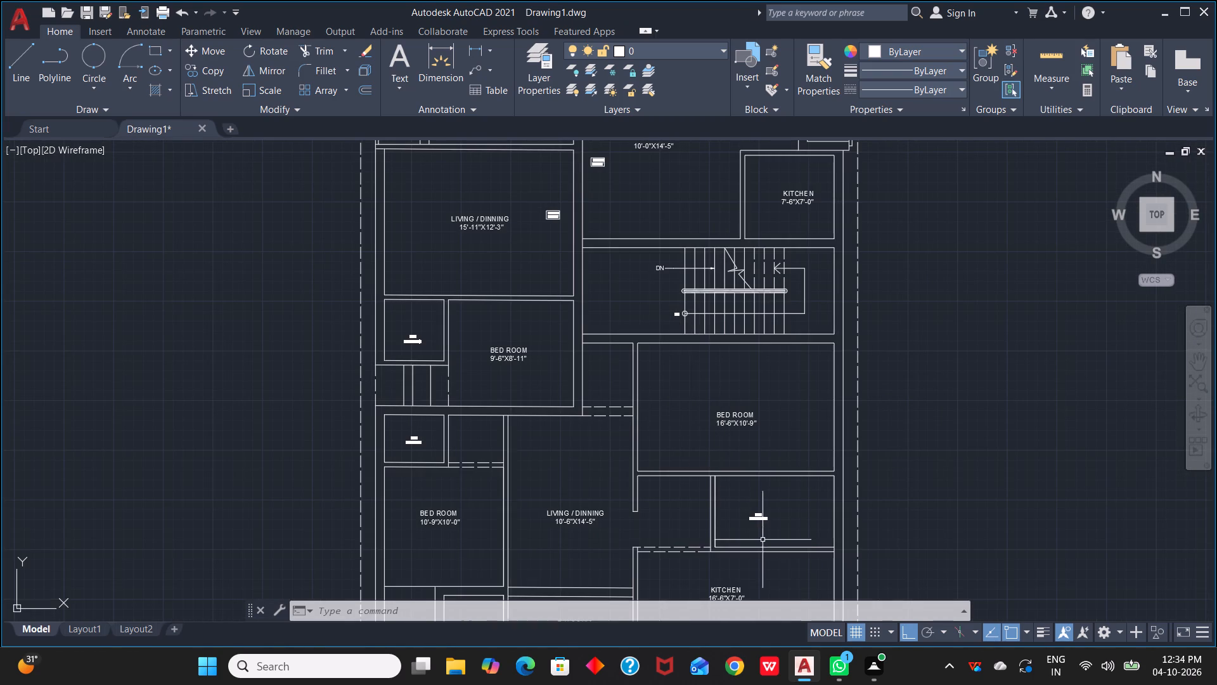
pyautogui.moveTo(745, 529); pyautogui.dragTo(775, 439, button='middle')
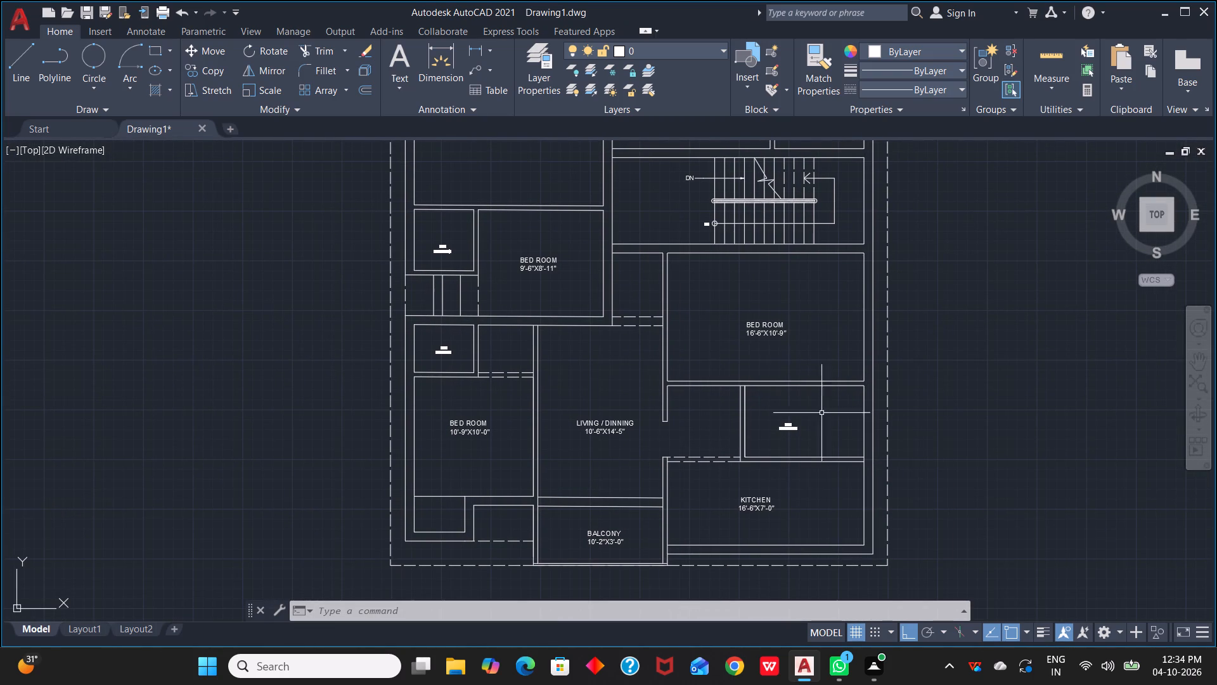
pyautogui.scroll(2, 790, 424)
pyautogui.scroll(-1, 784, 441)
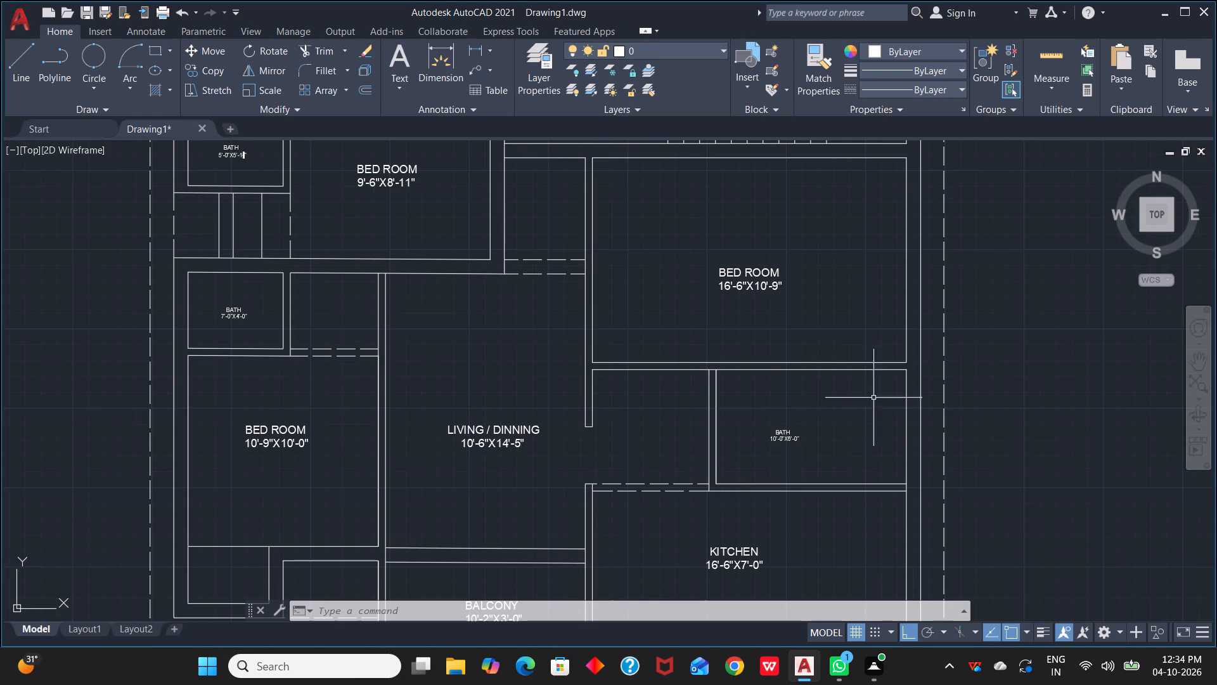
pyautogui.scroll(-1, 967, 384)
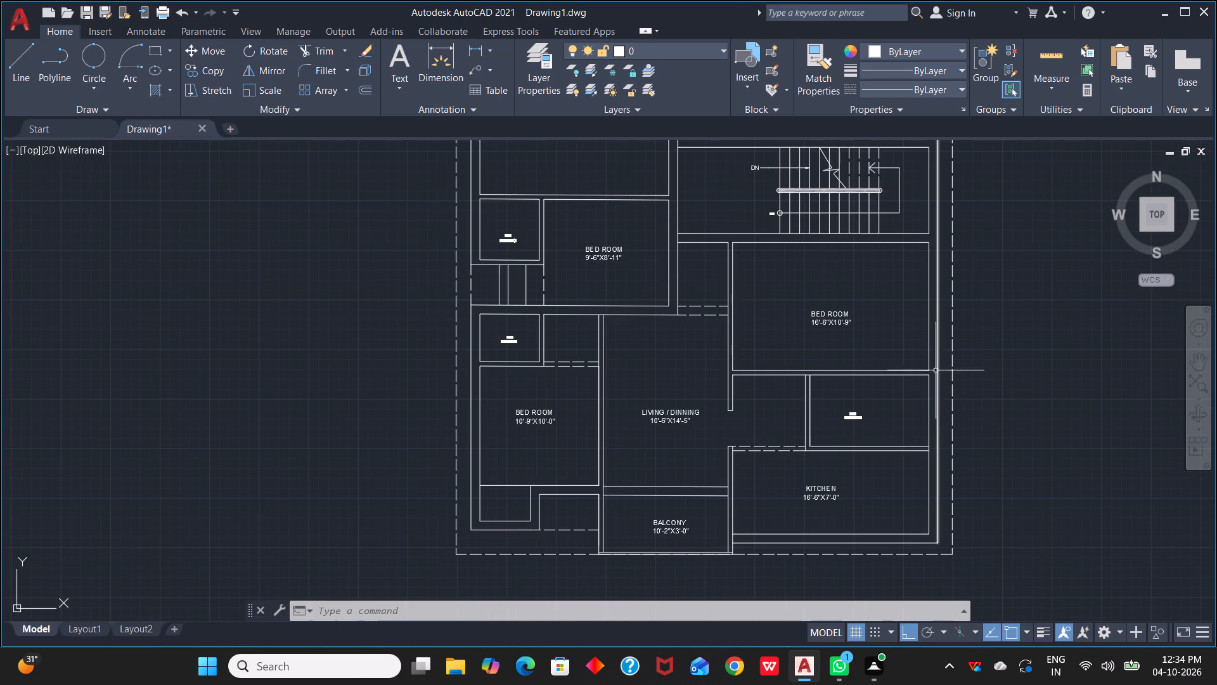
pyautogui.scroll(1, 852, 430)
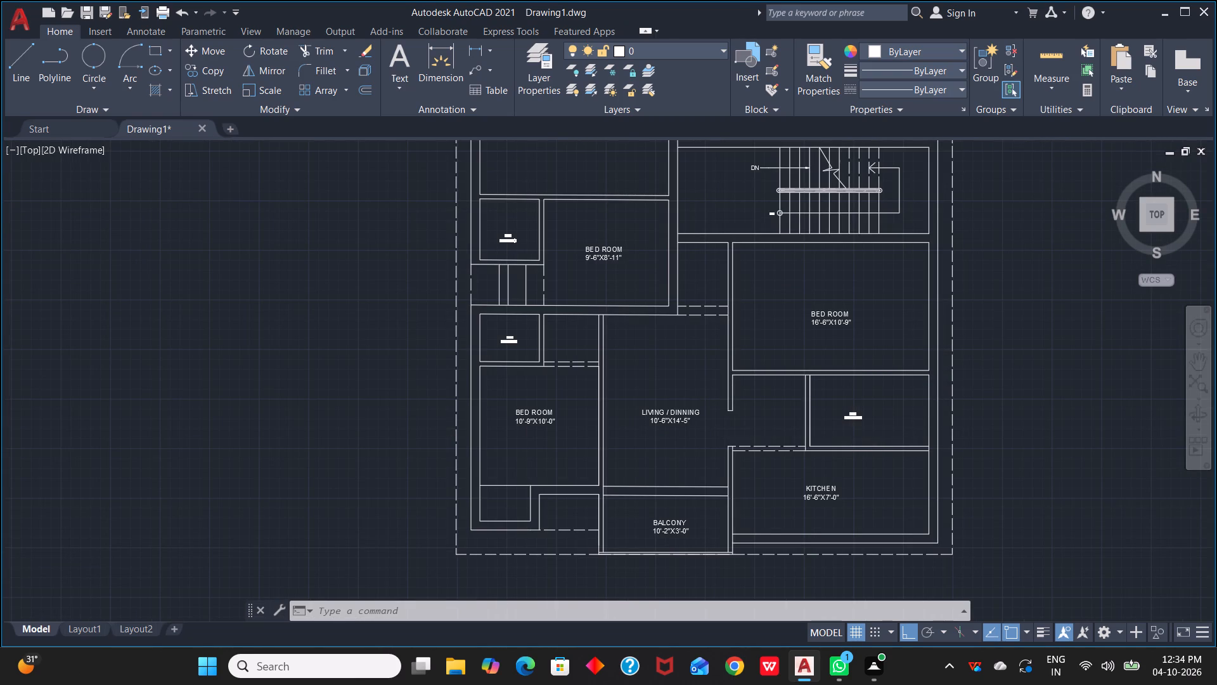
pyautogui.scroll(-1, 852, 430)
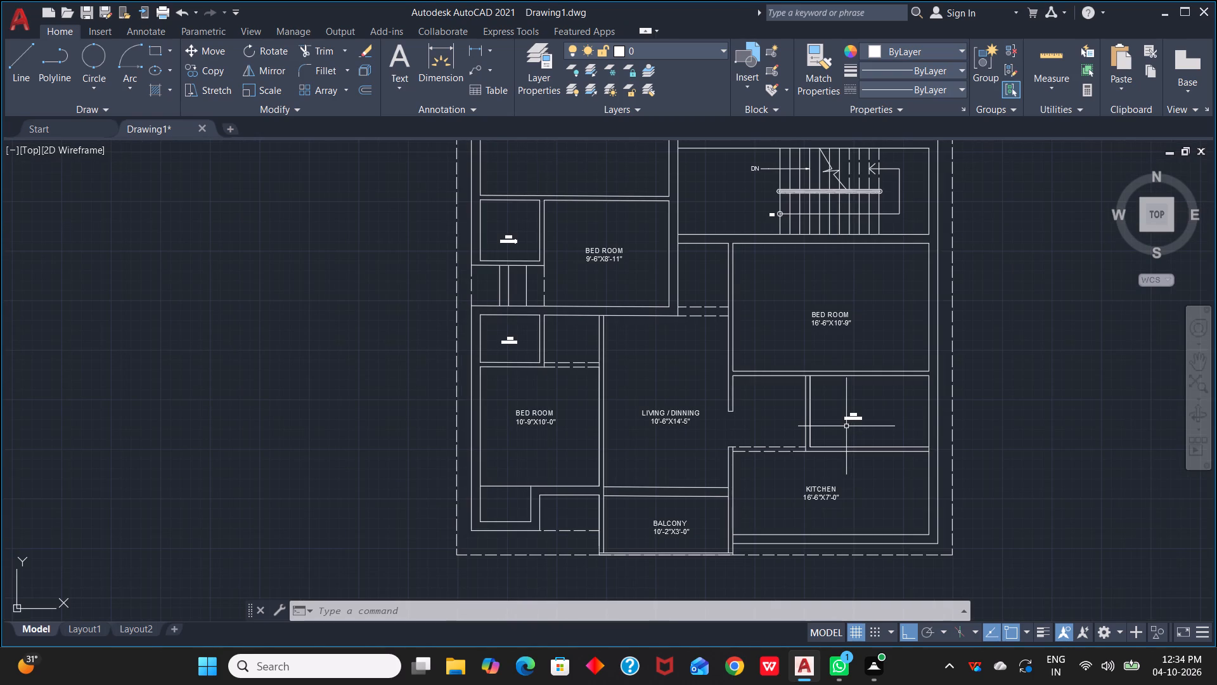
pyautogui.scroll(2, 694, 436)
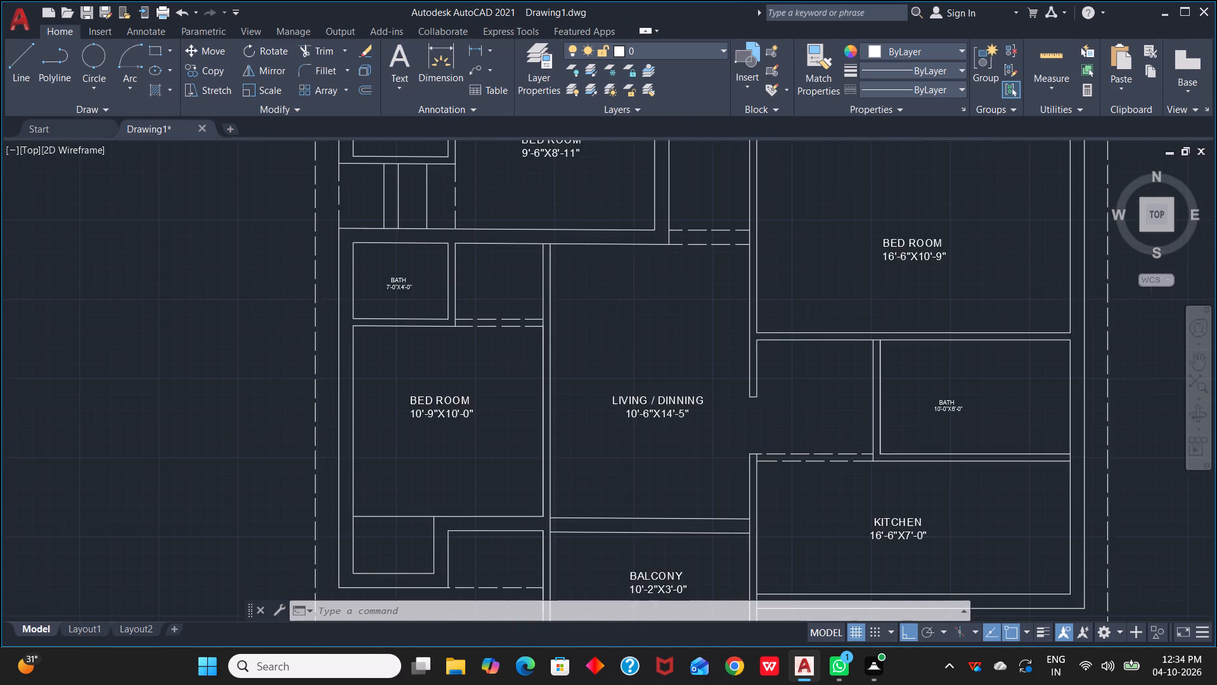
pyautogui.scroll(-2, 694, 436)
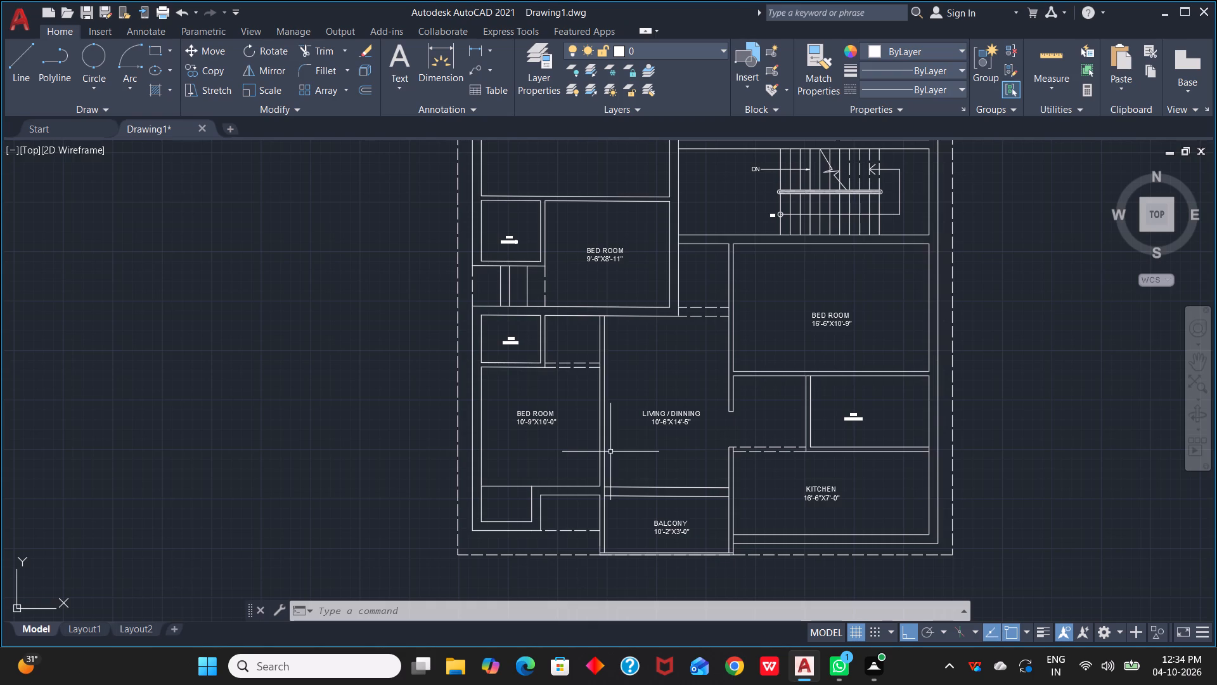
# Trim away the overlapping lines along the south balcony's outer edge, between its two side walls.
pyautogui.scroll(5, 662, 573)
pyautogui.scroll(-1, 663, 572)
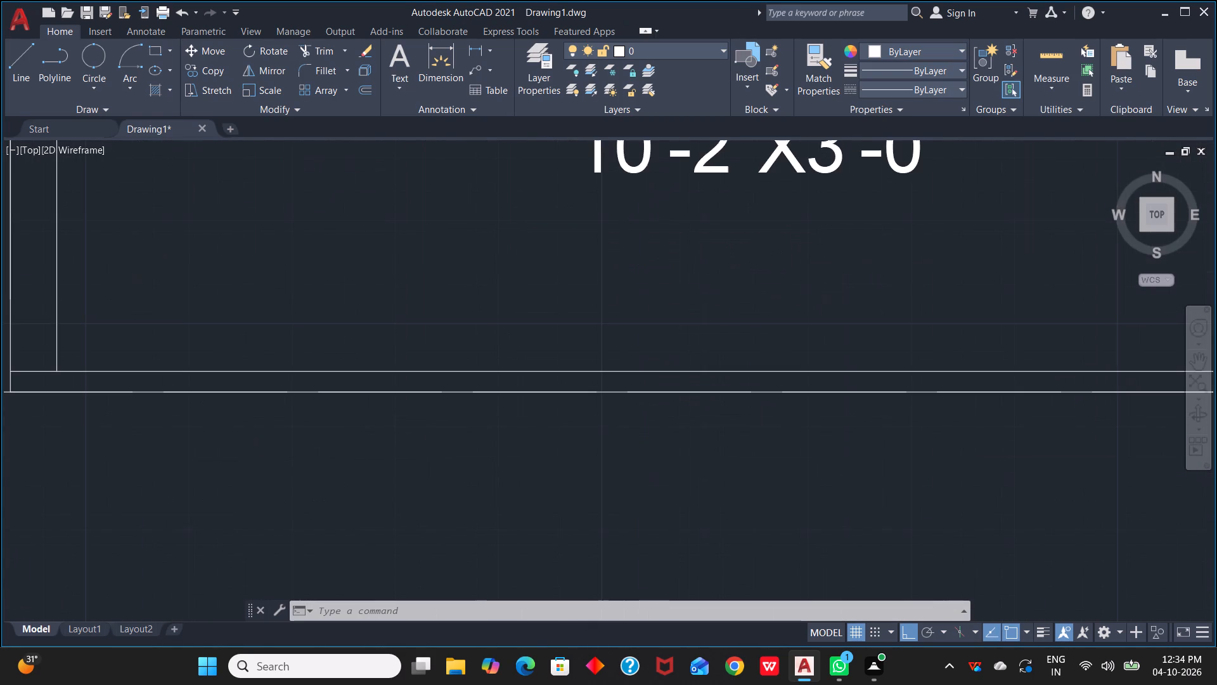
pyautogui.scroll(1, 663, 572)
pyautogui.scroll(-3, 663, 572)
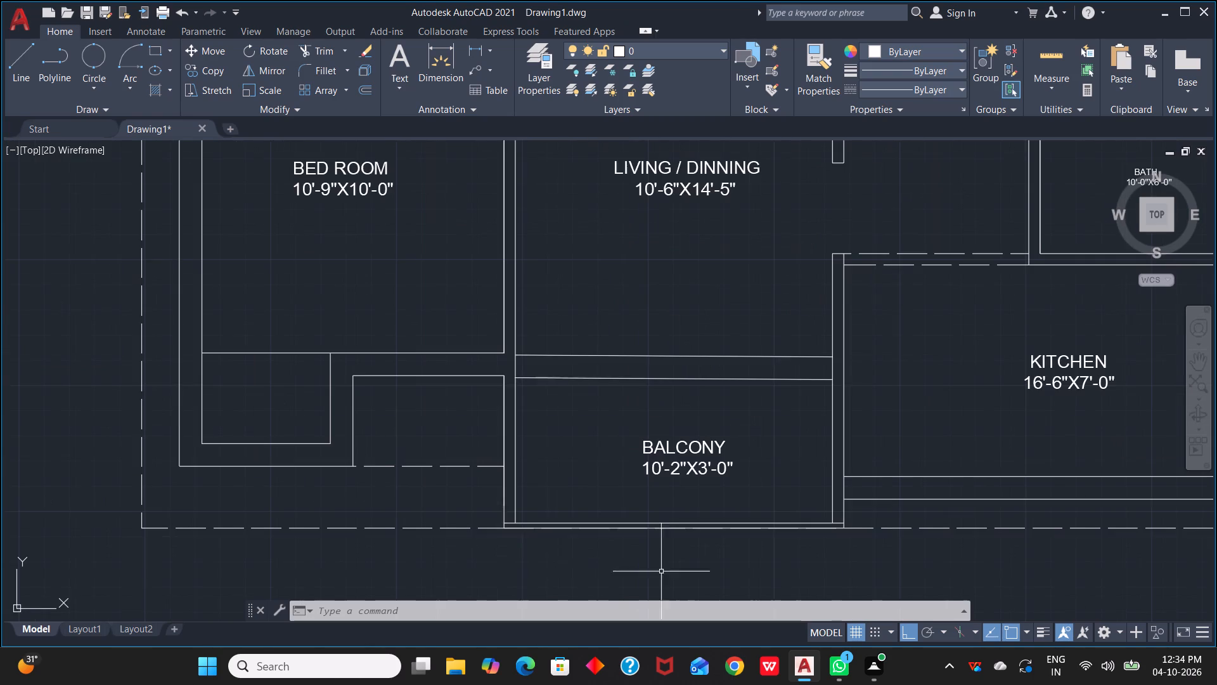
pyautogui.scroll(2, 662, 541)
pyautogui.write('TR')
pyautogui.press('space')
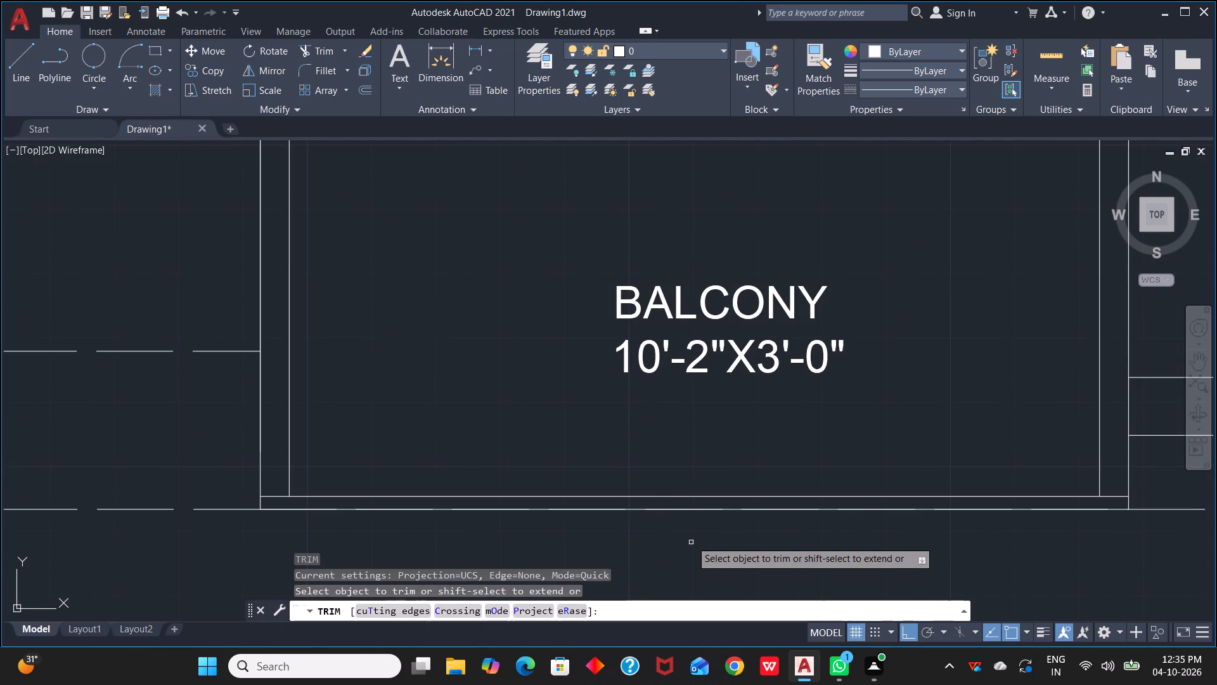
pyautogui.scroll(1, 695, 509)
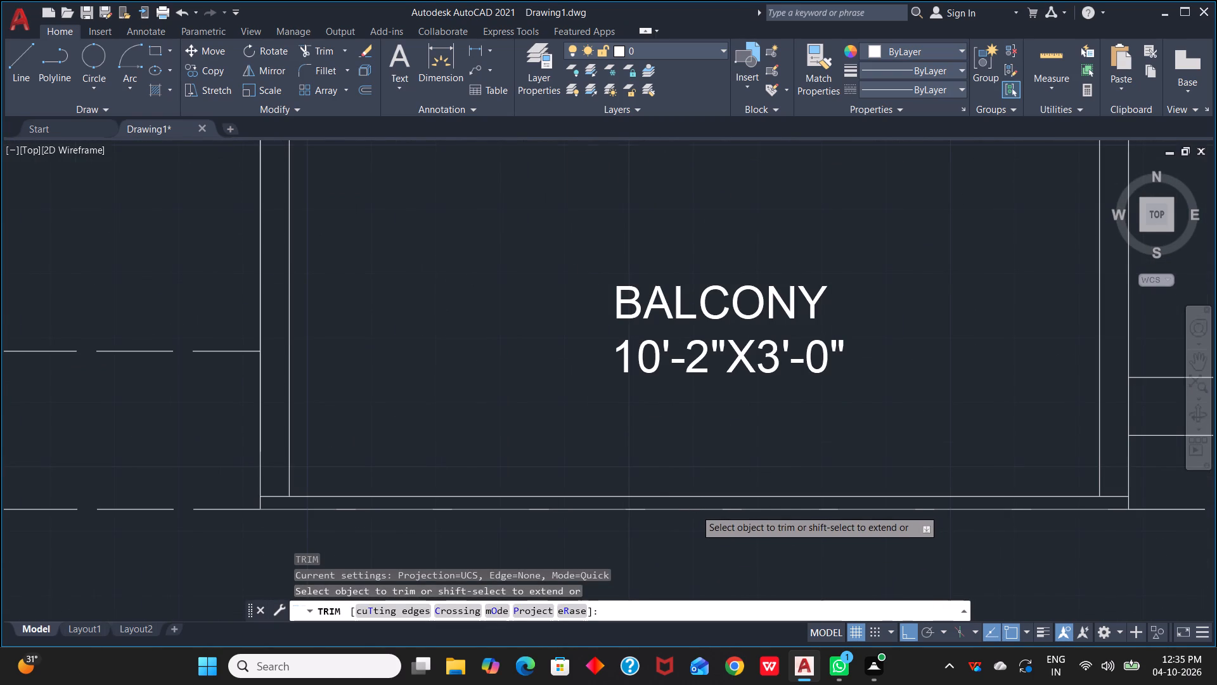
pyautogui.scroll(3, 695, 509)
pyautogui.click(692, 515)
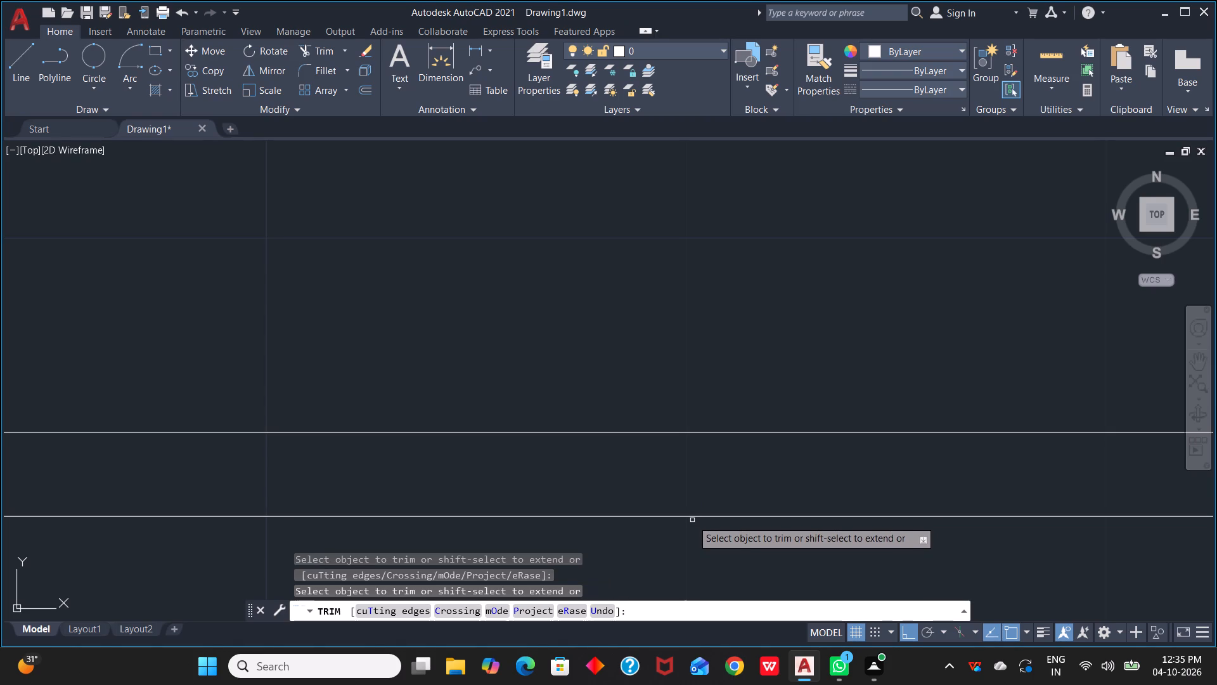
pyautogui.click(695, 516)
pyautogui.scroll(-4, 705, 531)
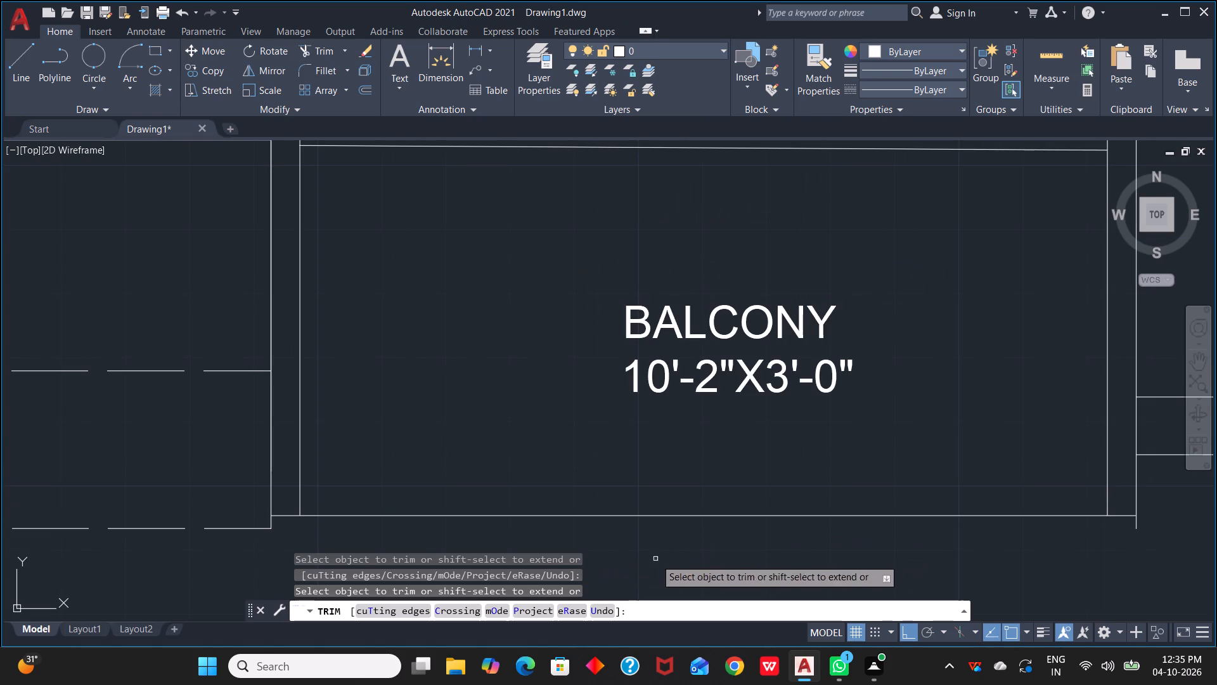
pyautogui.press('Escape')
pyautogui.press('Escape')
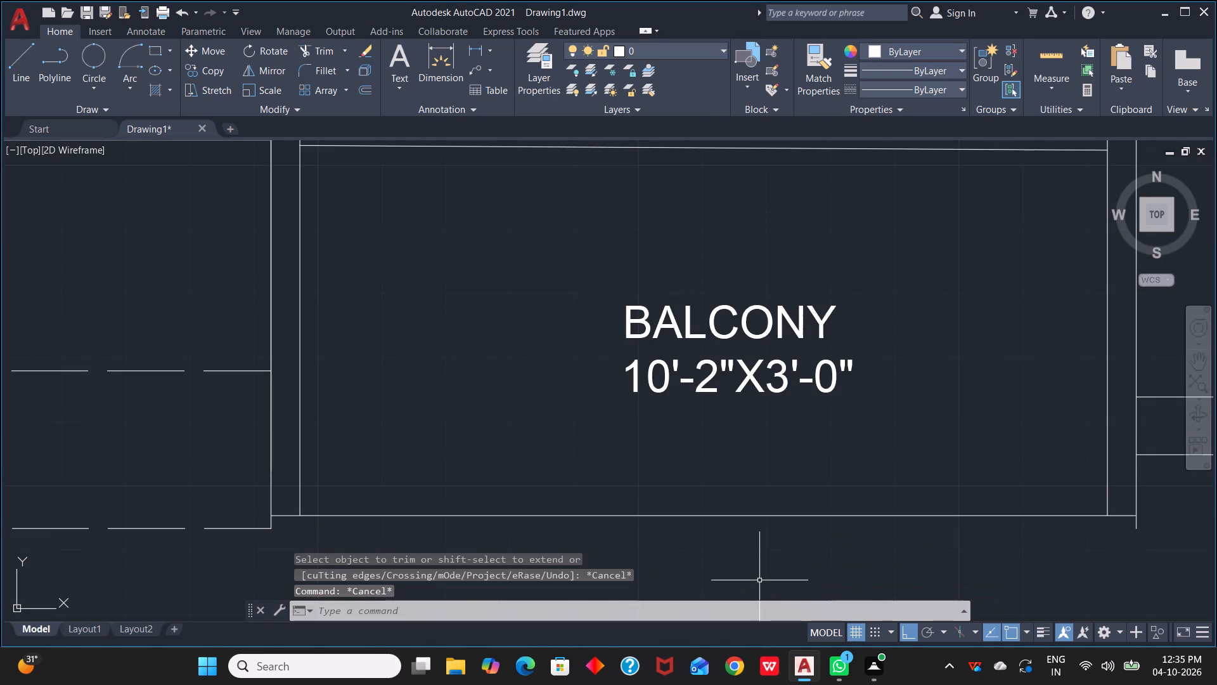
# Redraw the south balcony's outer edge as a solid line about 11'-3" long between its outer corners.
pyautogui.write('L')
pyautogui.press('space')
pyautogui.scroll(2, 310, 547)
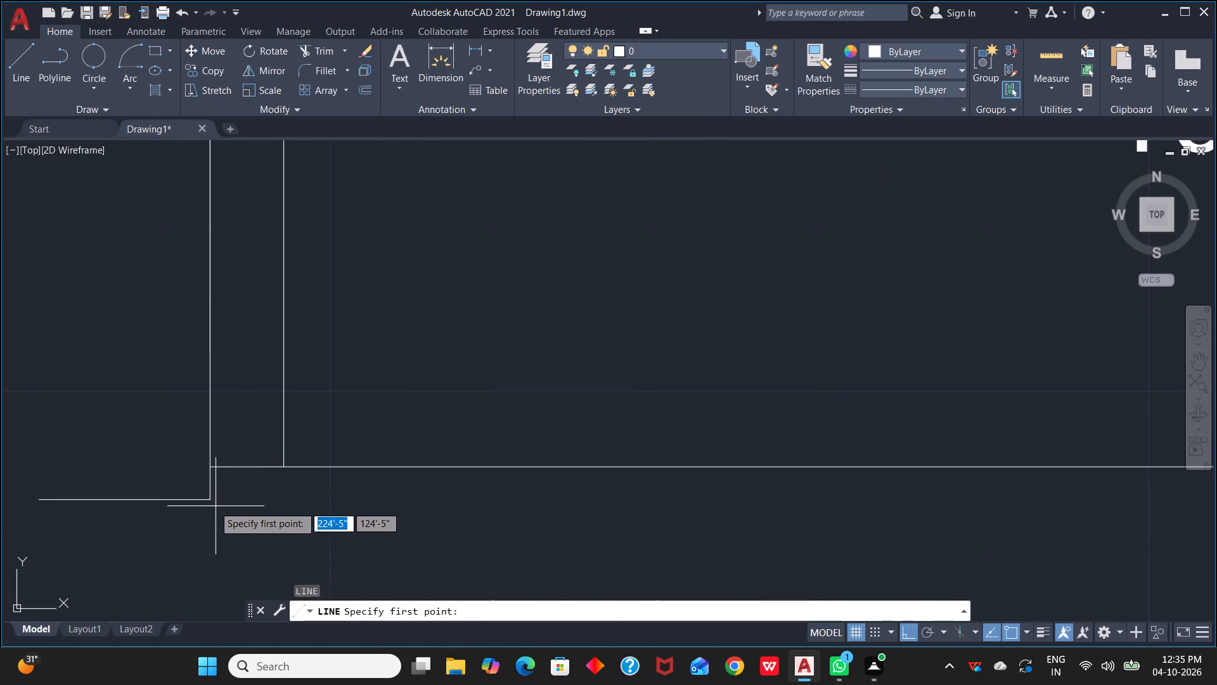
pyautogui.click(209, 502)
pyautogui.scroll(-3, 712, 509)
pyautogui.moveTo(814, 527); pyautogui.dragTo(646, 538, button='middle')
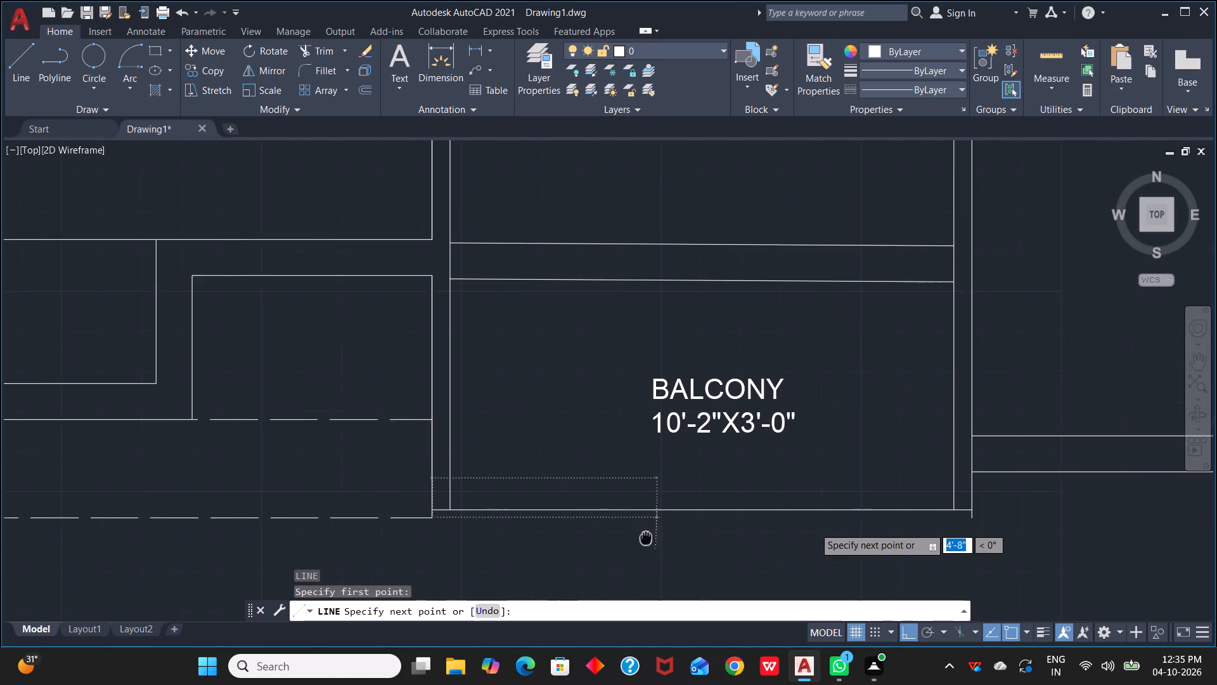
pyautogui.moveTo(646, 538); pyautogui.dragTo(491, 538, button='middle')
pyautogui.scroll(3, 807, 530)
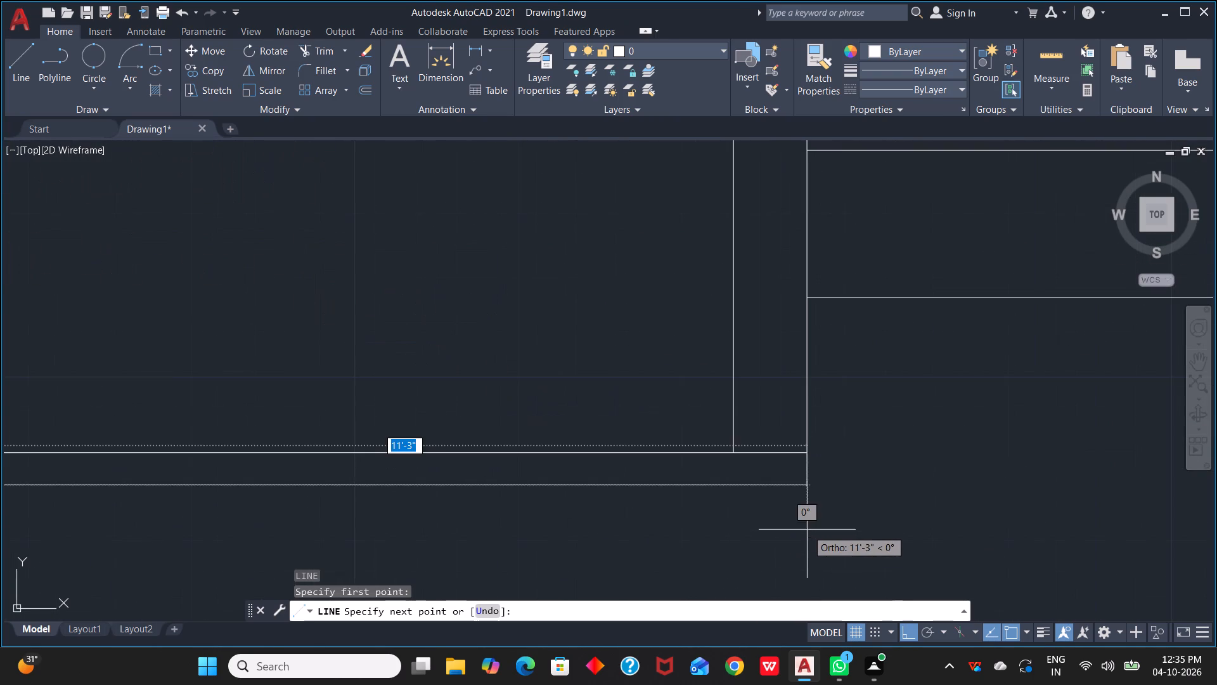
pyautogui.click(806, 481)
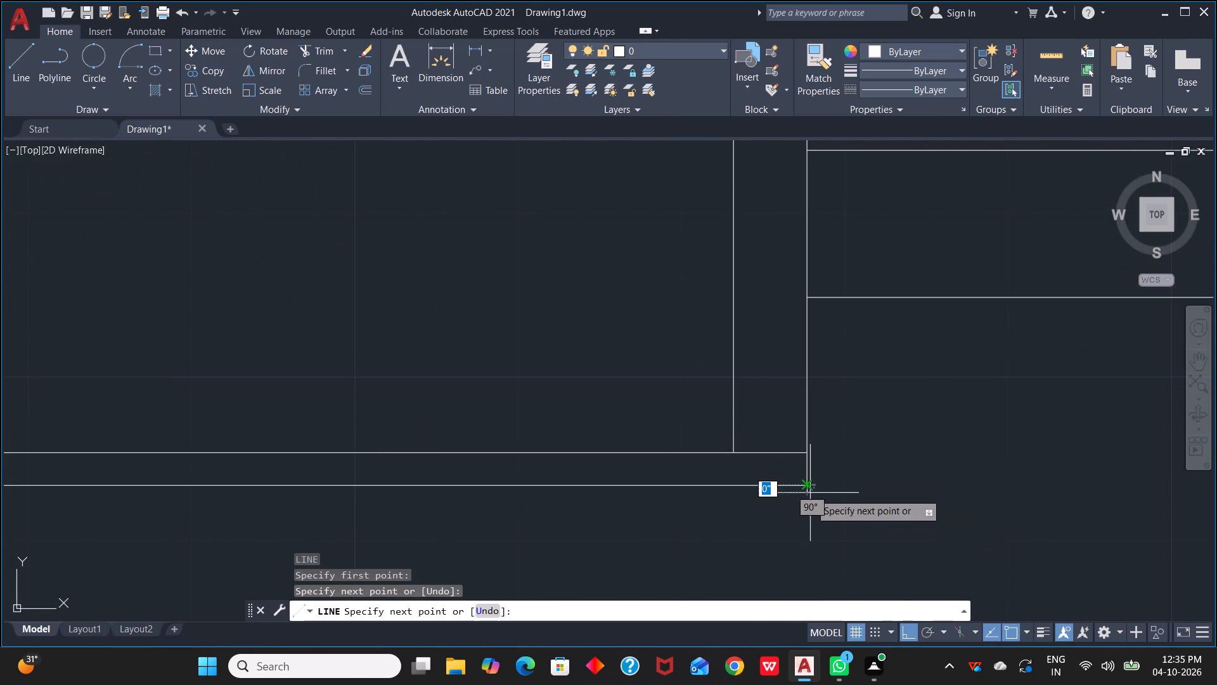
pyautogui.press('Escape')
# Draw the south boundary line about 18'-6" east from the balcony's outer corner to the east boundary's lower end.
pyautogui.press('l')
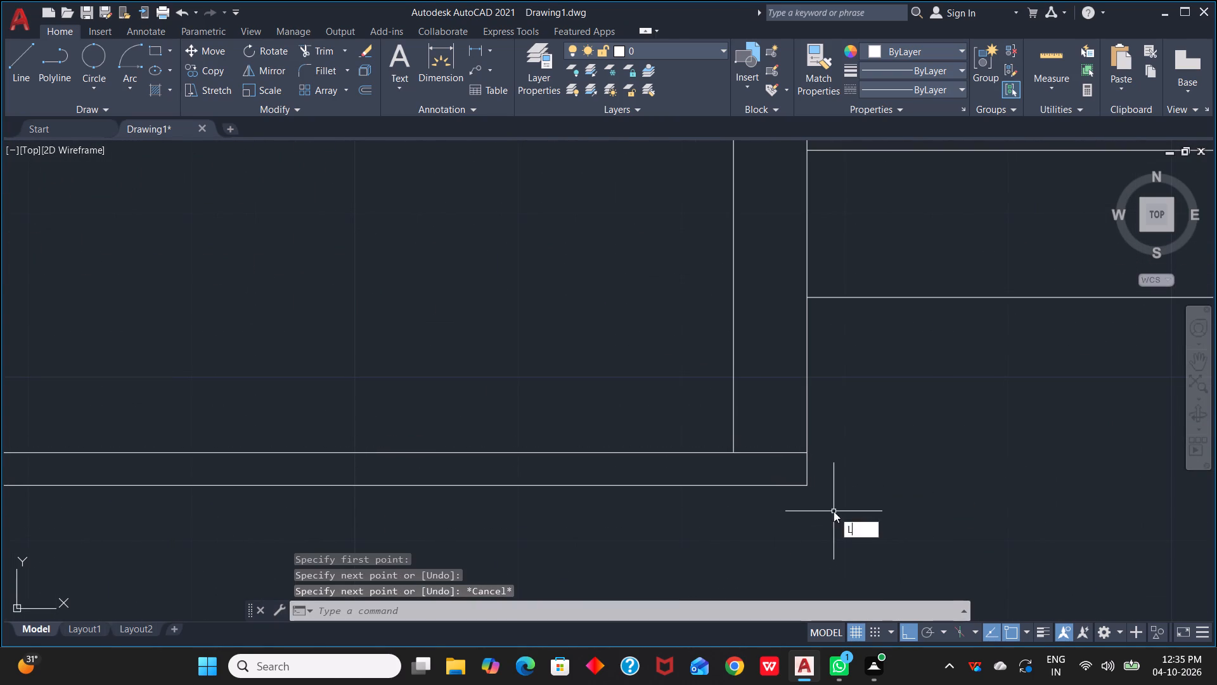
pyautogui.press('space')
pyautogui.click(809, 490)
pyautogui.scroll(-2, 967, 487)
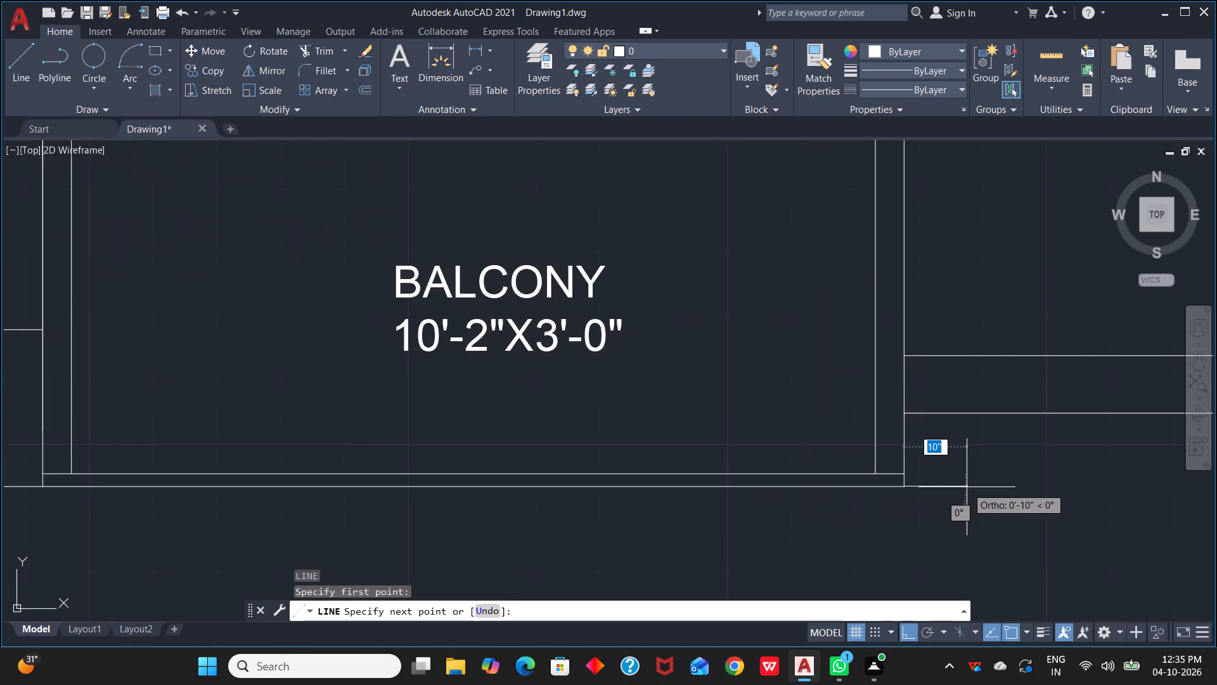
pyautogui.moveTo(967, 487); pyautogui.dragTo(251, 524, button='middle')
pyautogui.scroll(-2, 920, 528)
pyautogui.moveTo(900, 532); pyautogui.dragTo(616, 533, button='middle')
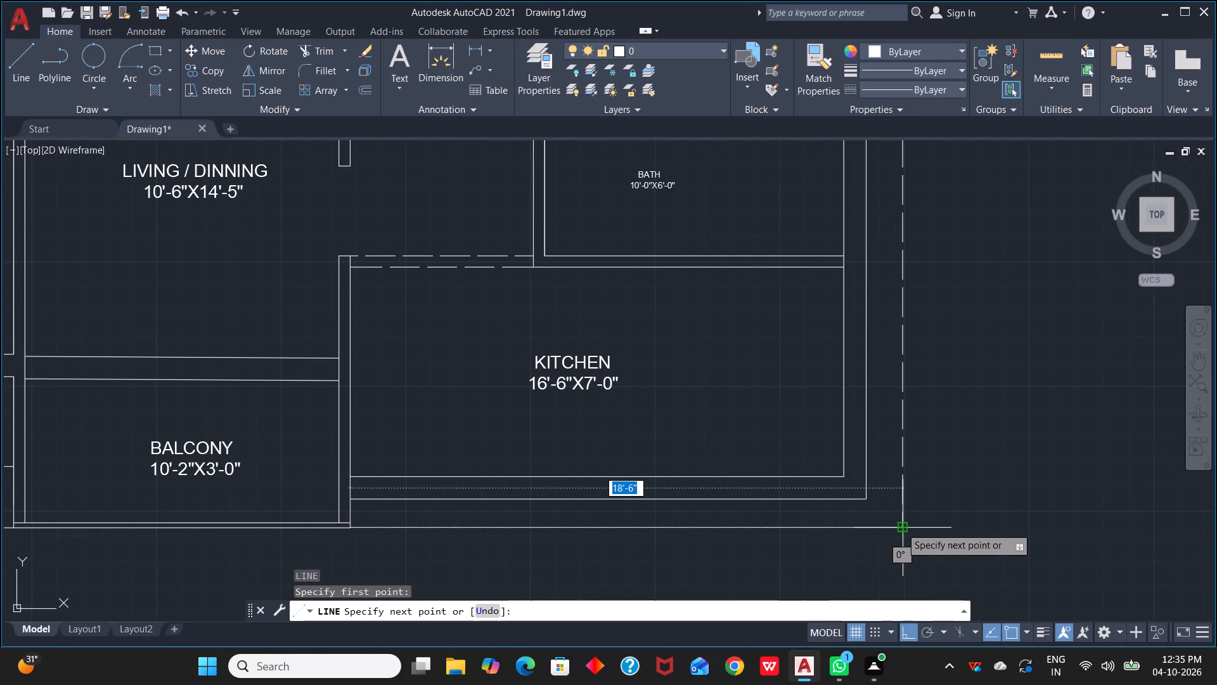
pyautogui.click(901, 527)
pyautogui.press('Escape')
# Match the new boundary line south of the kitchen to the dashed east boundary line.
pyautogui.write('MA')
pyautogui.press('space')
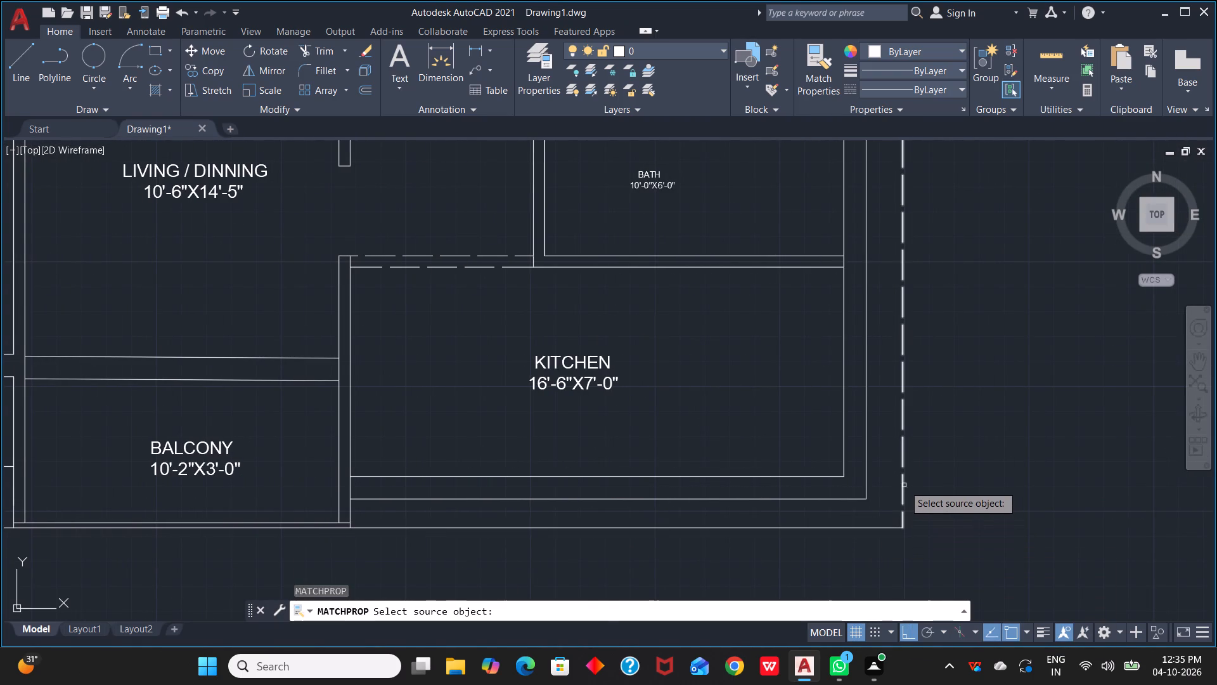
pyautogui.click(904, 485)
pyautogui.click(865, 526)
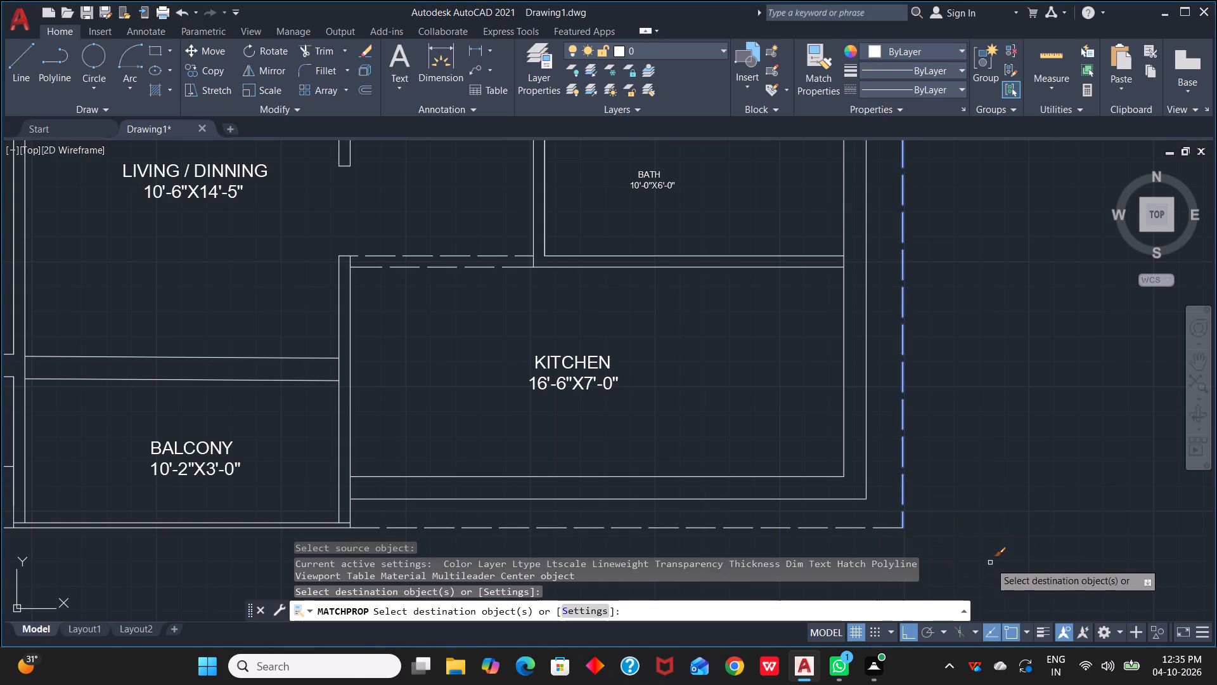
pyautogui.press('Escape')
# Draw a vertical line about 3' long across the opening east of the living/dining room, along the wall's west face.
pyautogui.scroll(-2, 965, 571)
pyautogui.moveTo(1042, 513); pyautogui.dragTo(1019, 415, button='middle')
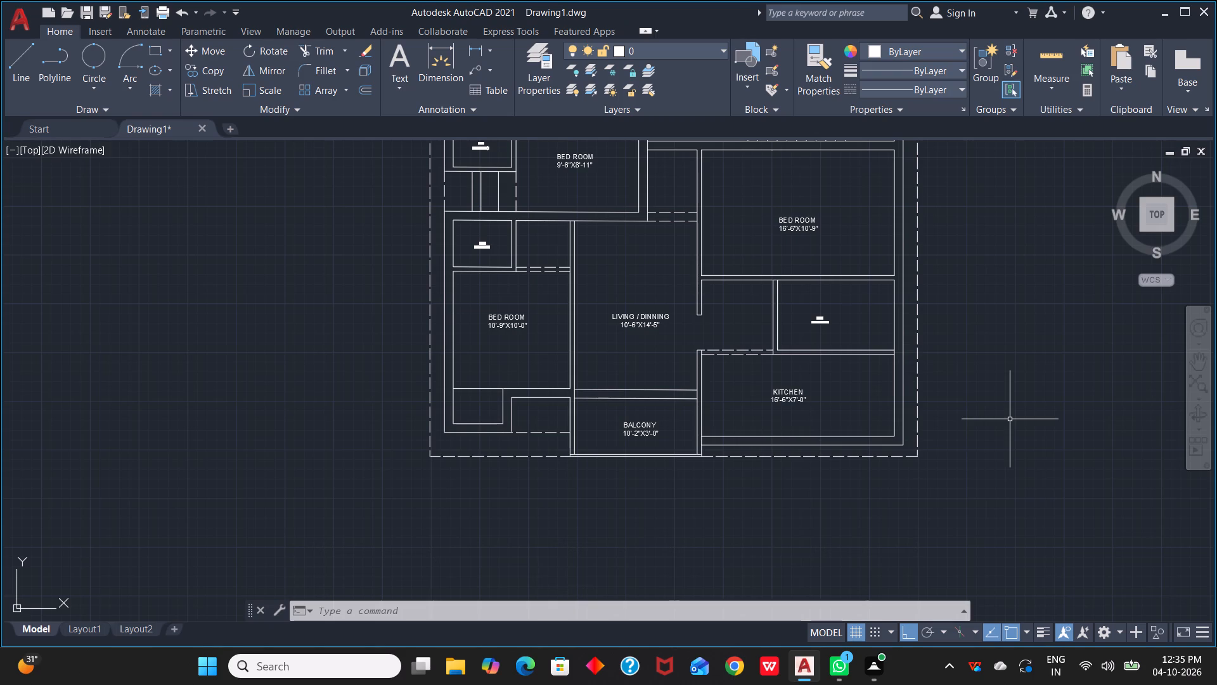
pyautogui.scroll(2, 745, 374)
pyautogui.moveTo(677, 268); pyautogui.dragTo(855, 362, button='middle')
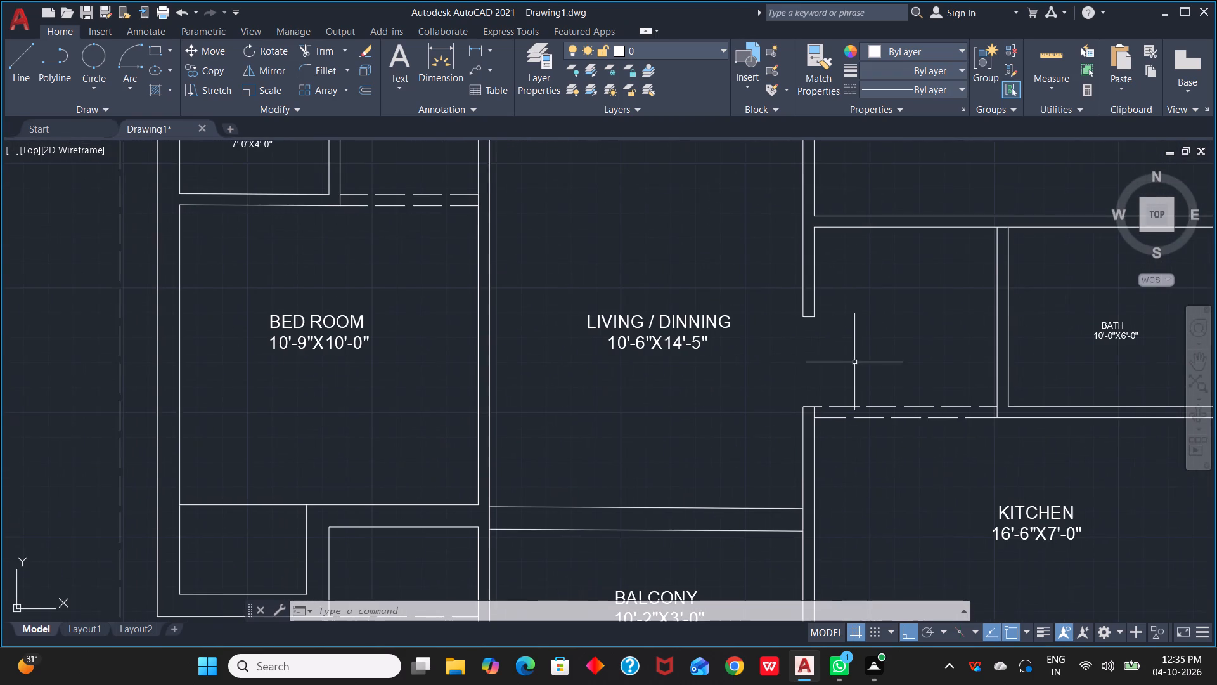
pyautogui.write('L')
pyautogui.press('space')
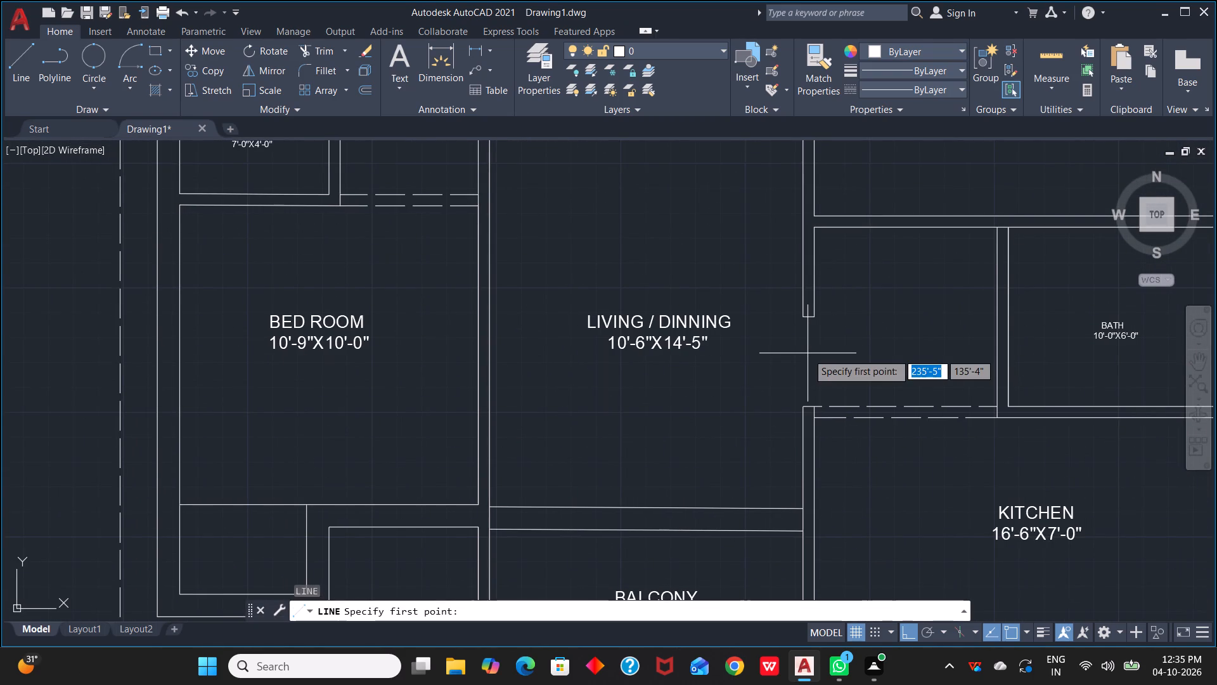
pyautogui.scroll(4, 804, 320)
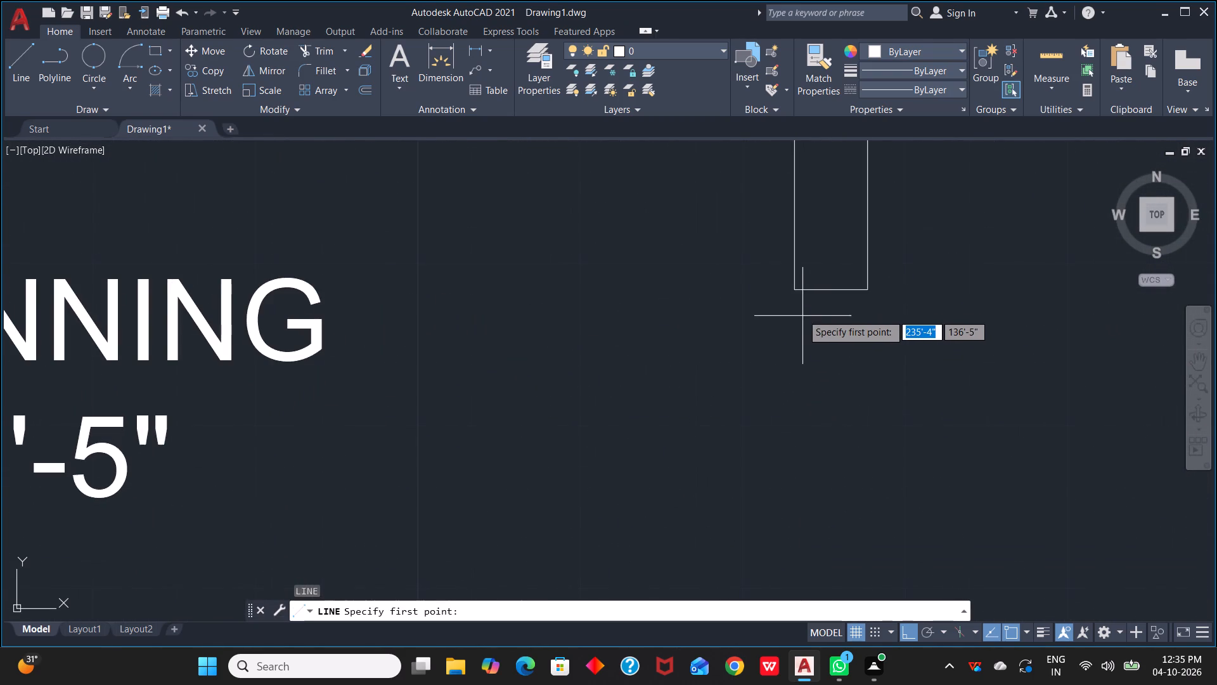
pyautogui.click(796, 287)
pyautogui.scroll(-3, 806, 401)
pyautogui.moveTo(806, 401); pyautogui.dragTo(811, 249, button='middle')
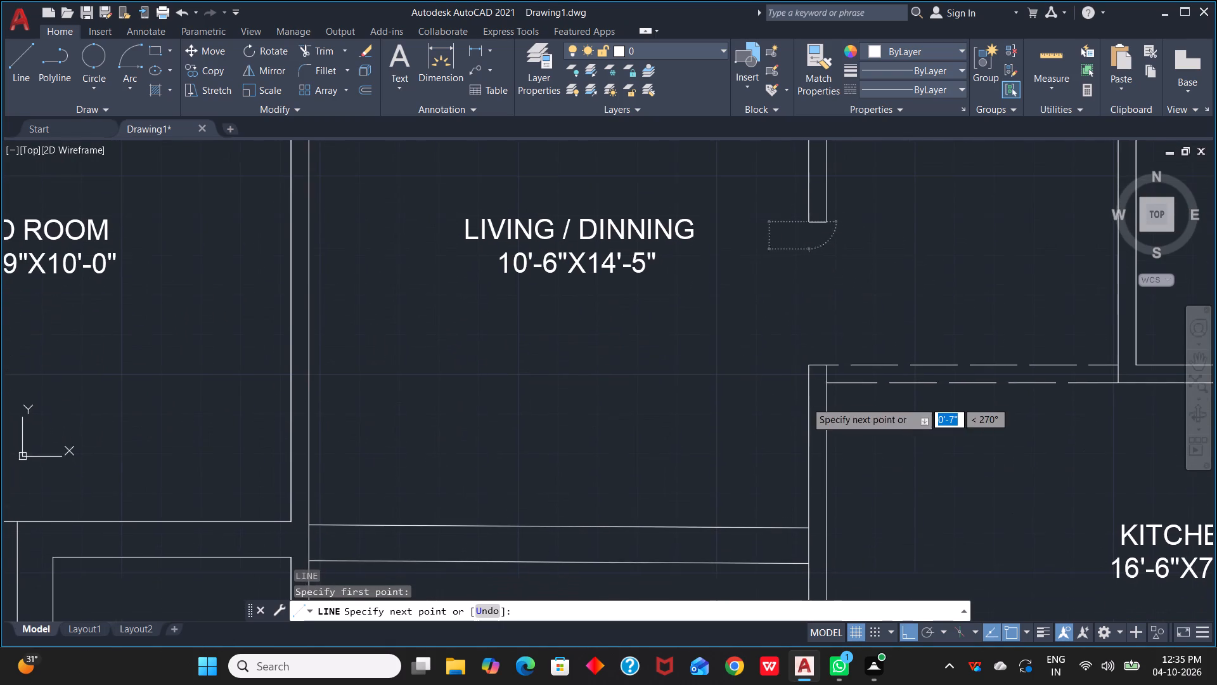
pyautogui.scroll(2, 813, 371)
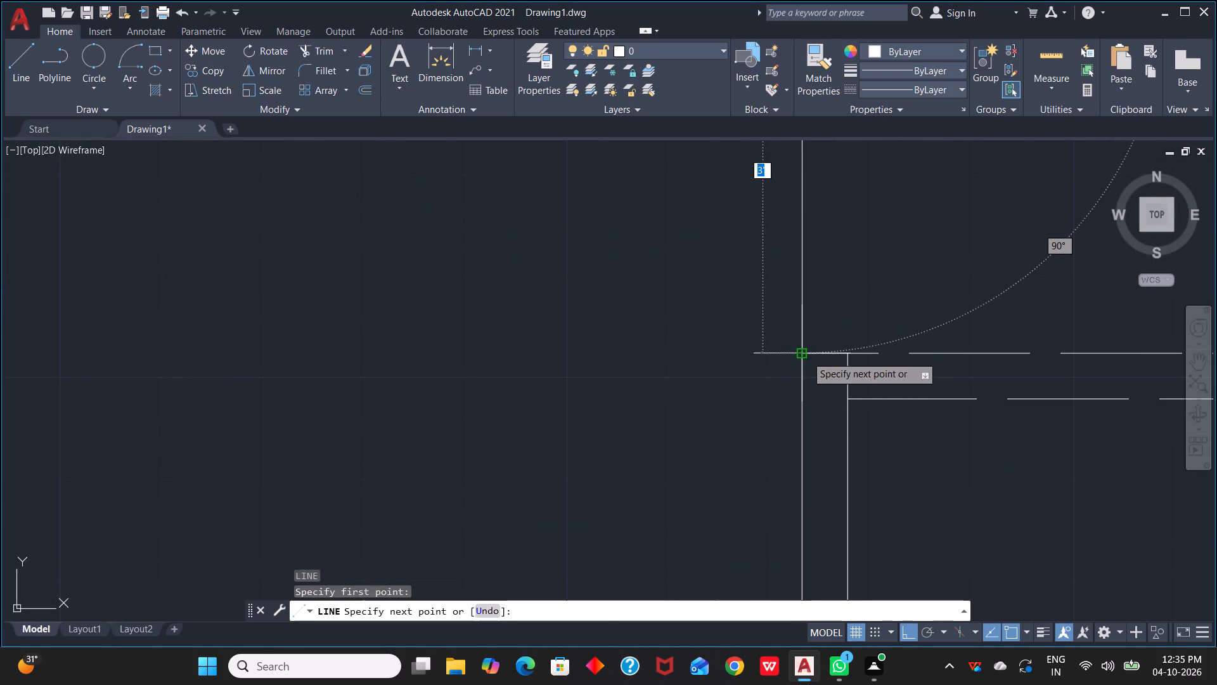
pyautogui.click(806, 356)
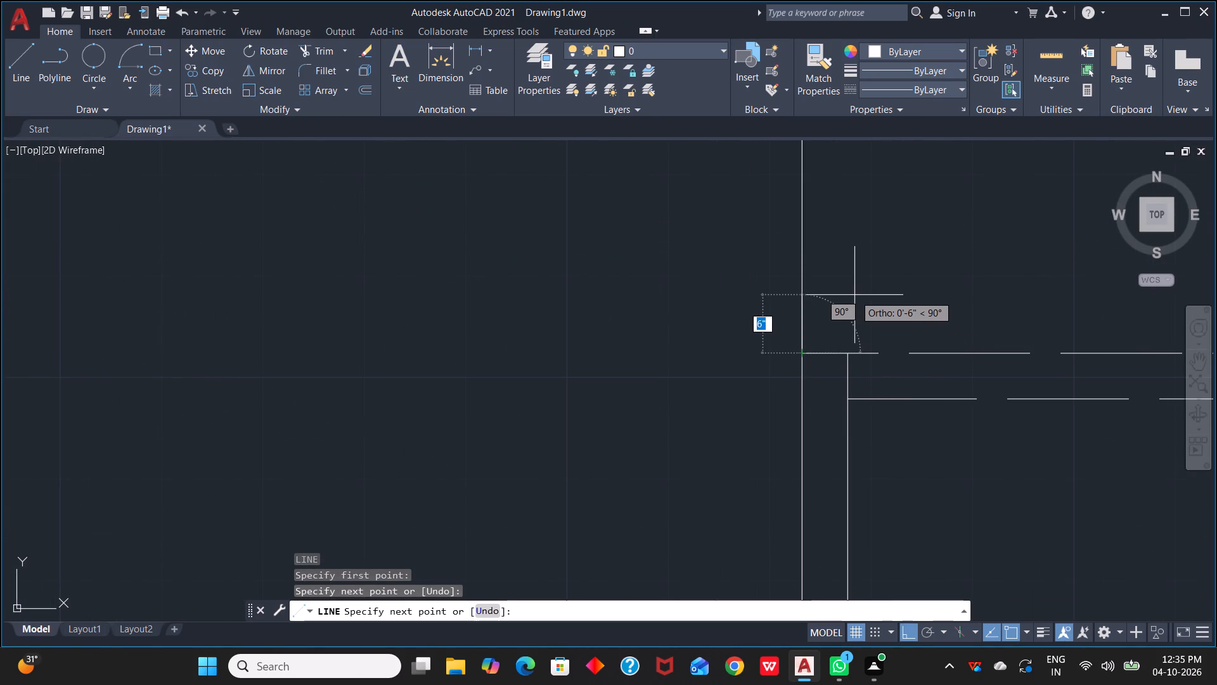
pyautogui.press('space')
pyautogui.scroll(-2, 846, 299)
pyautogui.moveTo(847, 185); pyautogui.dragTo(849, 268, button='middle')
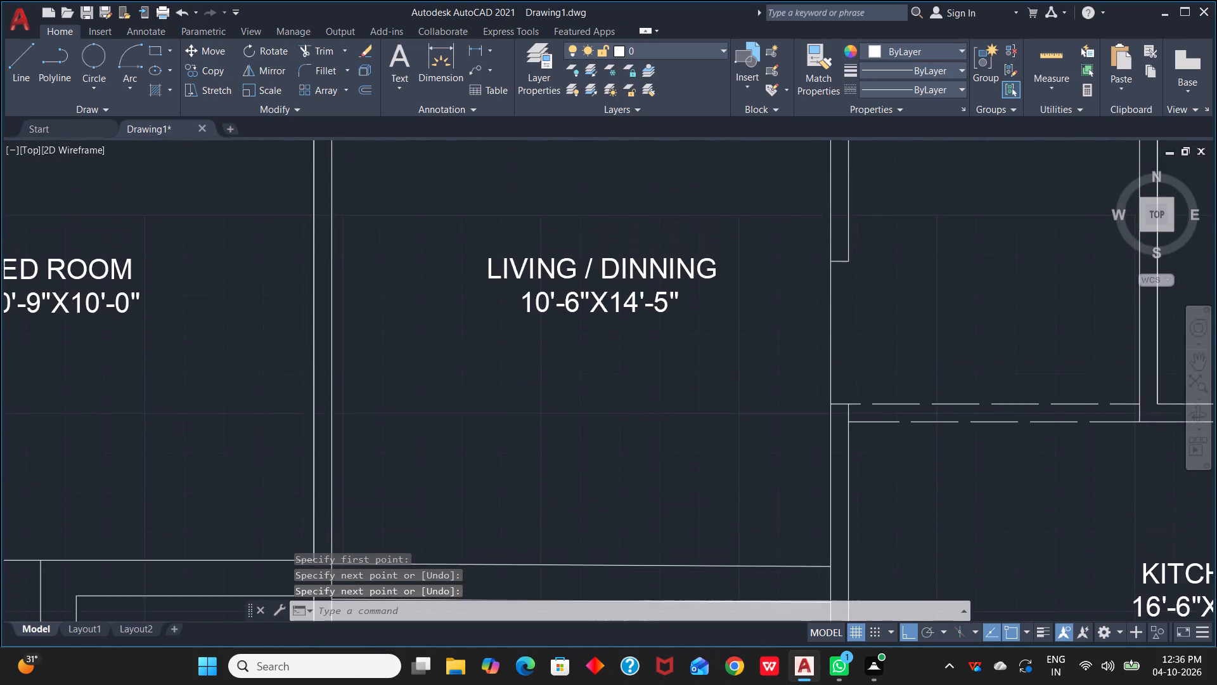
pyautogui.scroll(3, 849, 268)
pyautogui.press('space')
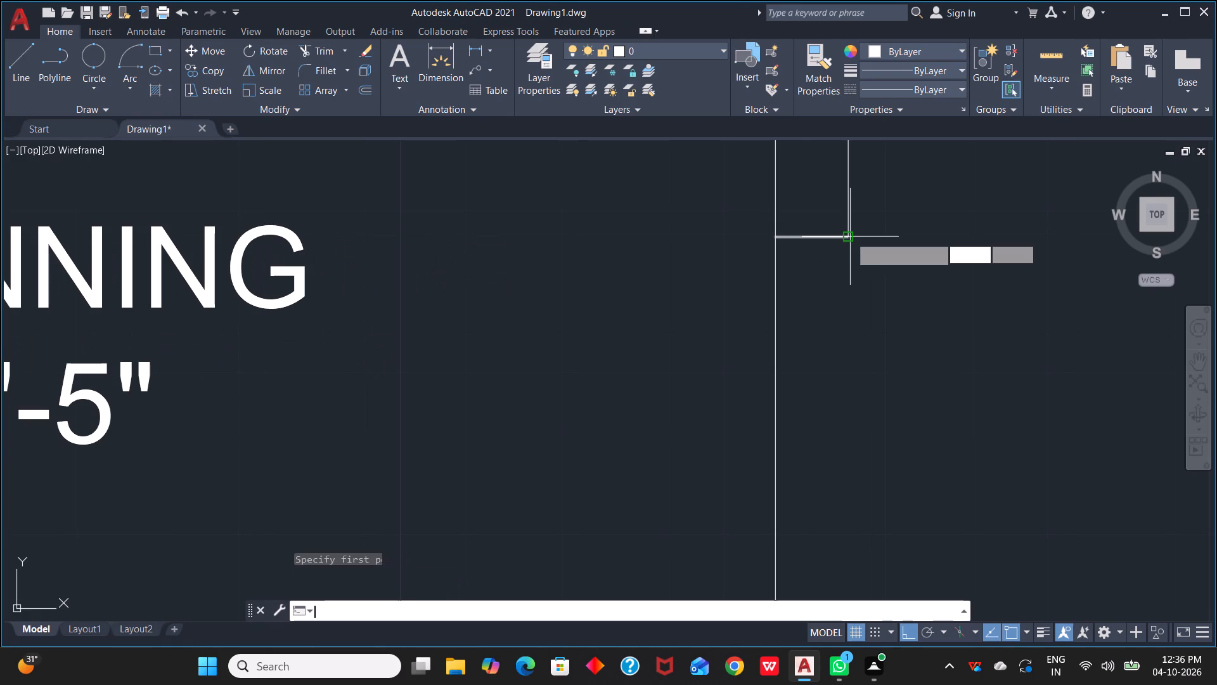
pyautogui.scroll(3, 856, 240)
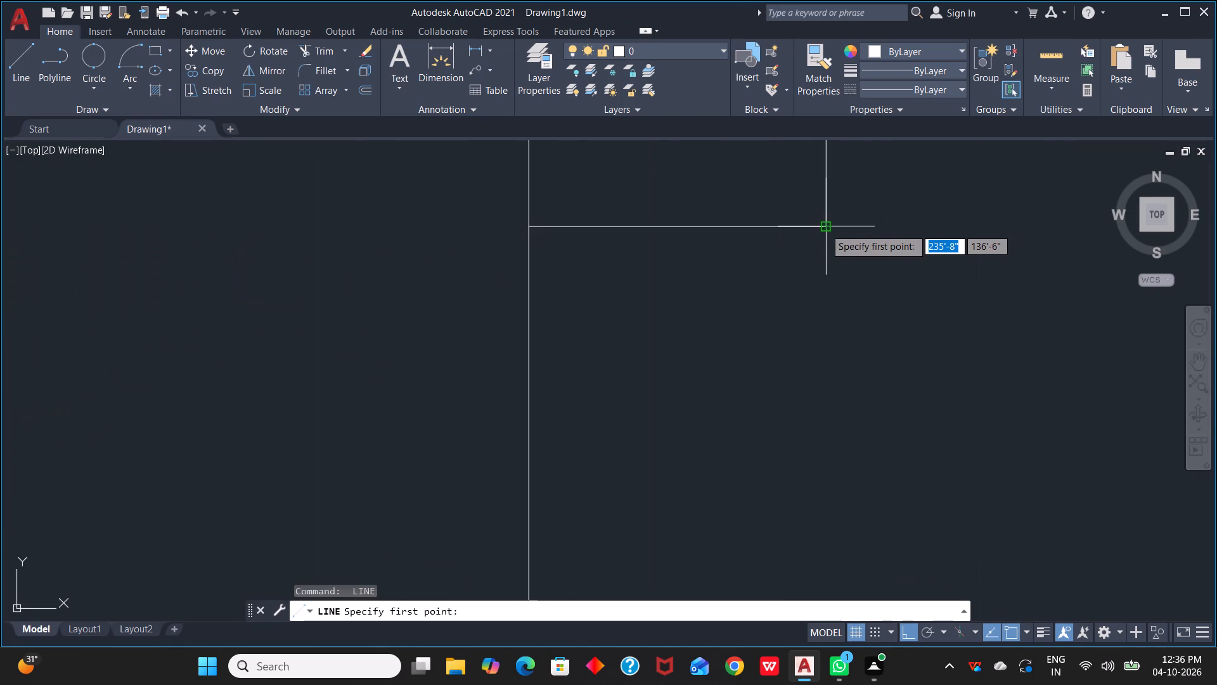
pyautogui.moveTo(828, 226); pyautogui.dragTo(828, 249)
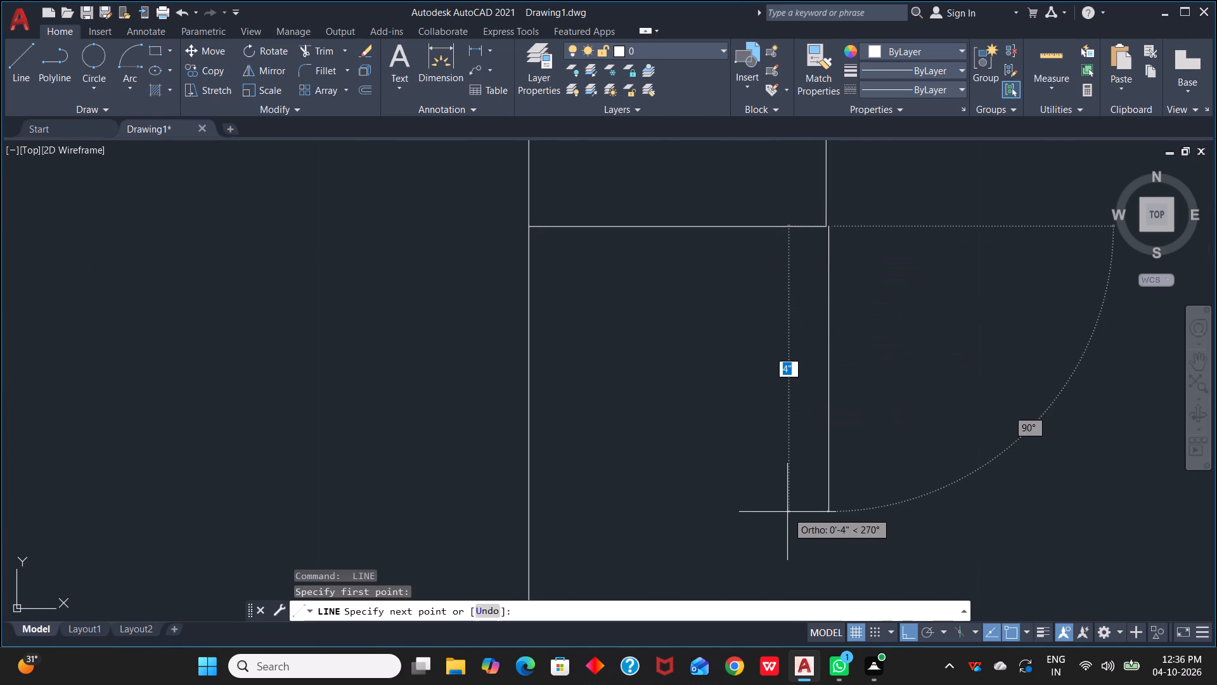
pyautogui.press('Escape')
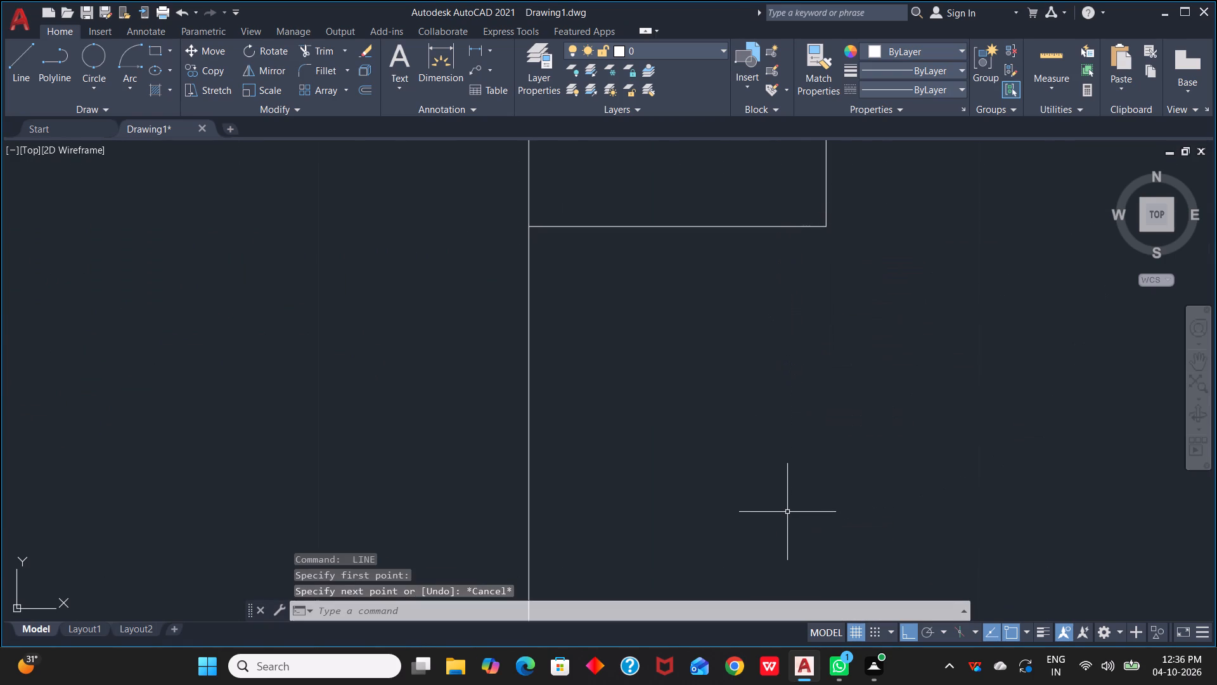
# Draw a second vertical line about 3' long across the same opening, along the wall's east face.
pyautogui.press('space')
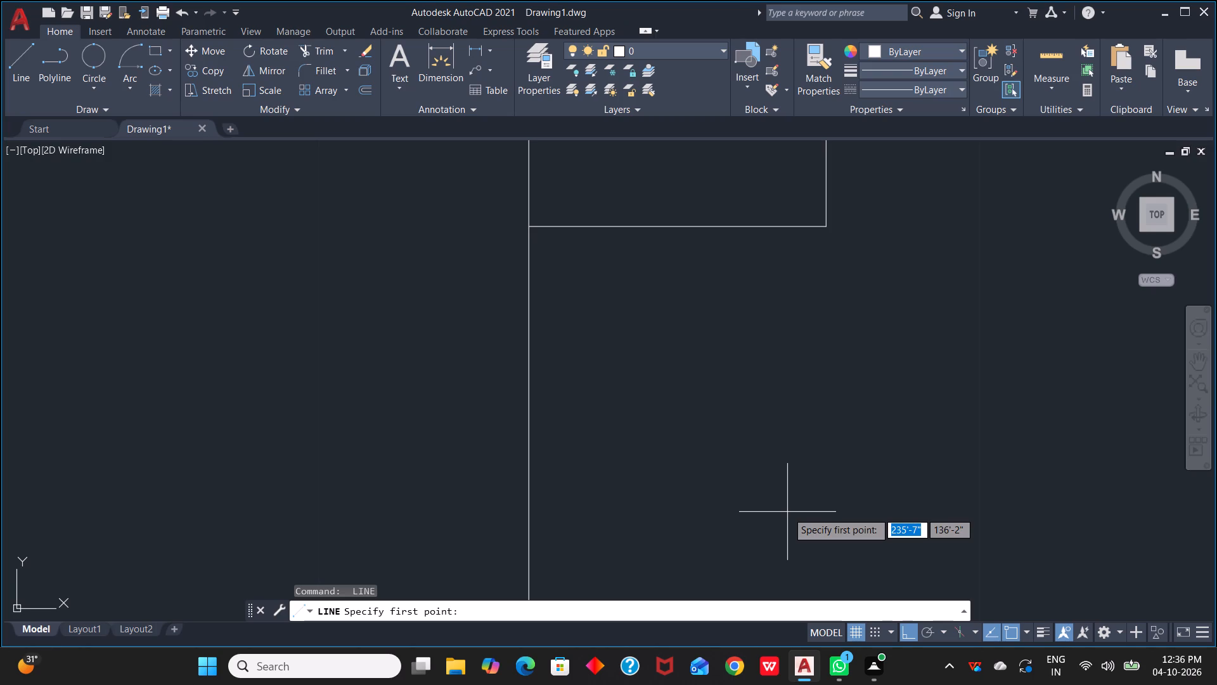
pyautogui.scroll(3, 825, 242)
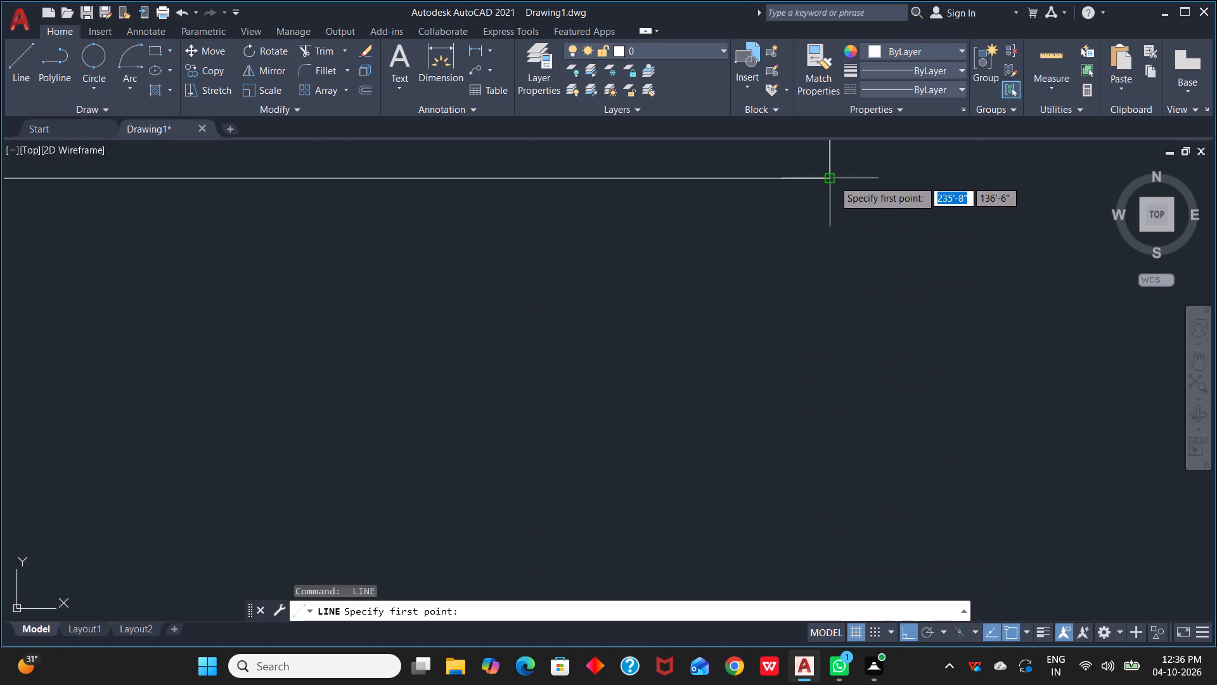
pyautogui.click(834, 180)
pyautogui.scroll(-2, 837, 369)
pyautogui.moveTo(825, 428); pyautogui.dragTo(755, 0, button='middle')
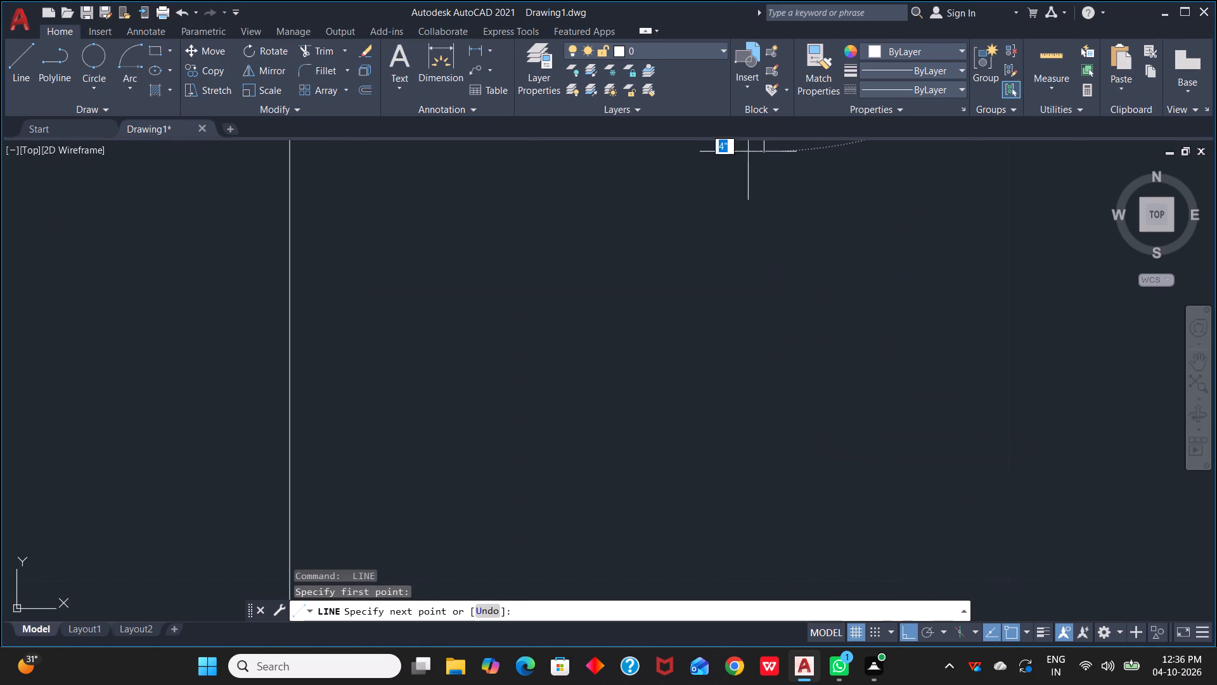
pyautogui.scroll(-4, 765, 617)
pyautogui.scroll(-2, 770, 452)
pyautogui.moveTo(766, 332); pyautogui.dragTo(765, 415, button='middle')
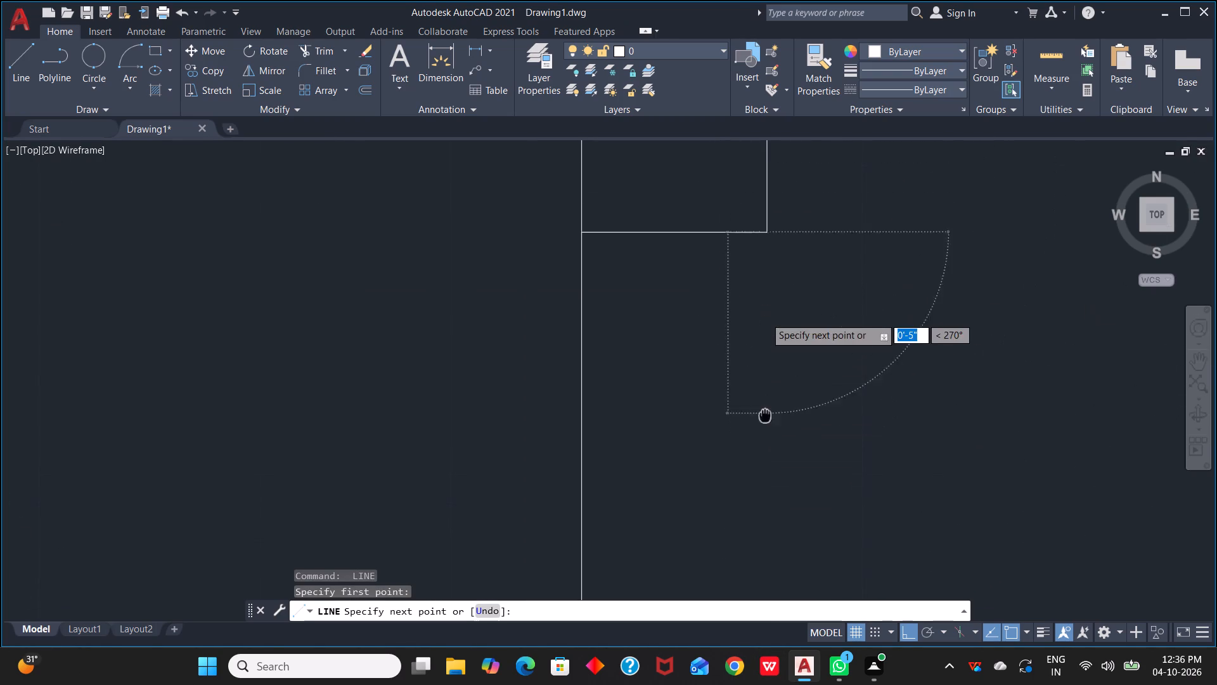
pyautogui.moveTo(765, 415); pyautogui.dragTo(765, 444, button='middle')
pyautogui.scroll(-4, 764, 445)
pyautogui.moveTo(761, 451); pyautogui.dragTo(766, 133, button='middle')
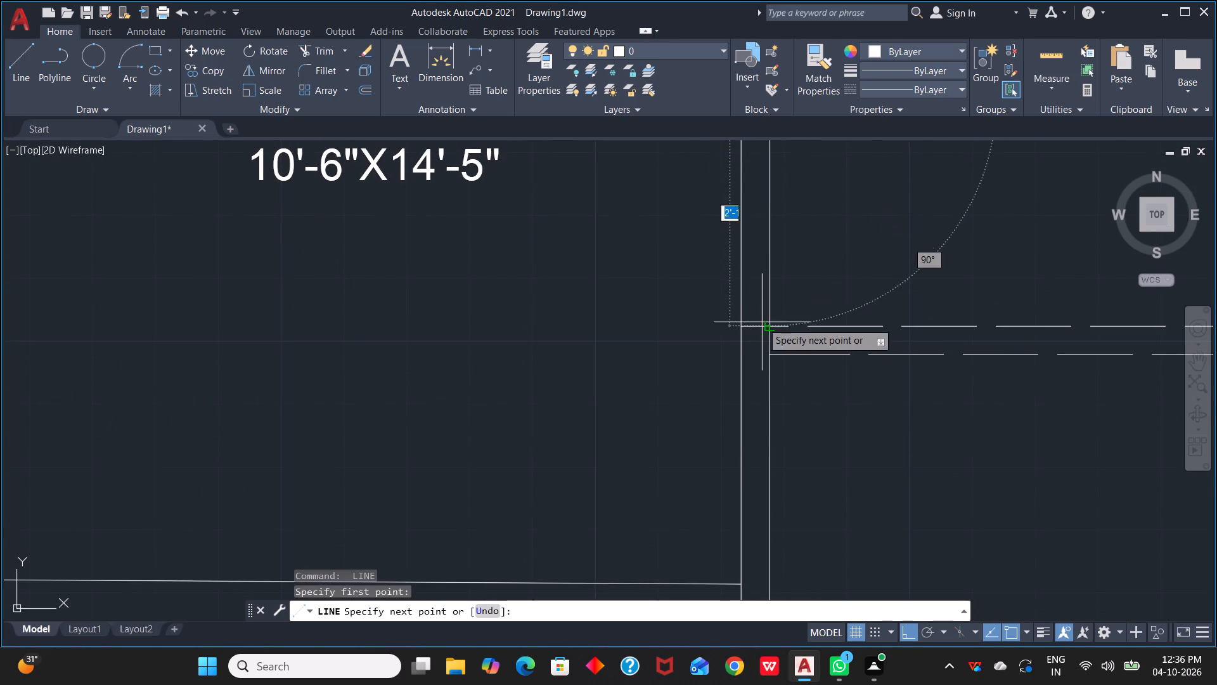
pyautogui.scroll(2, 762, 335)
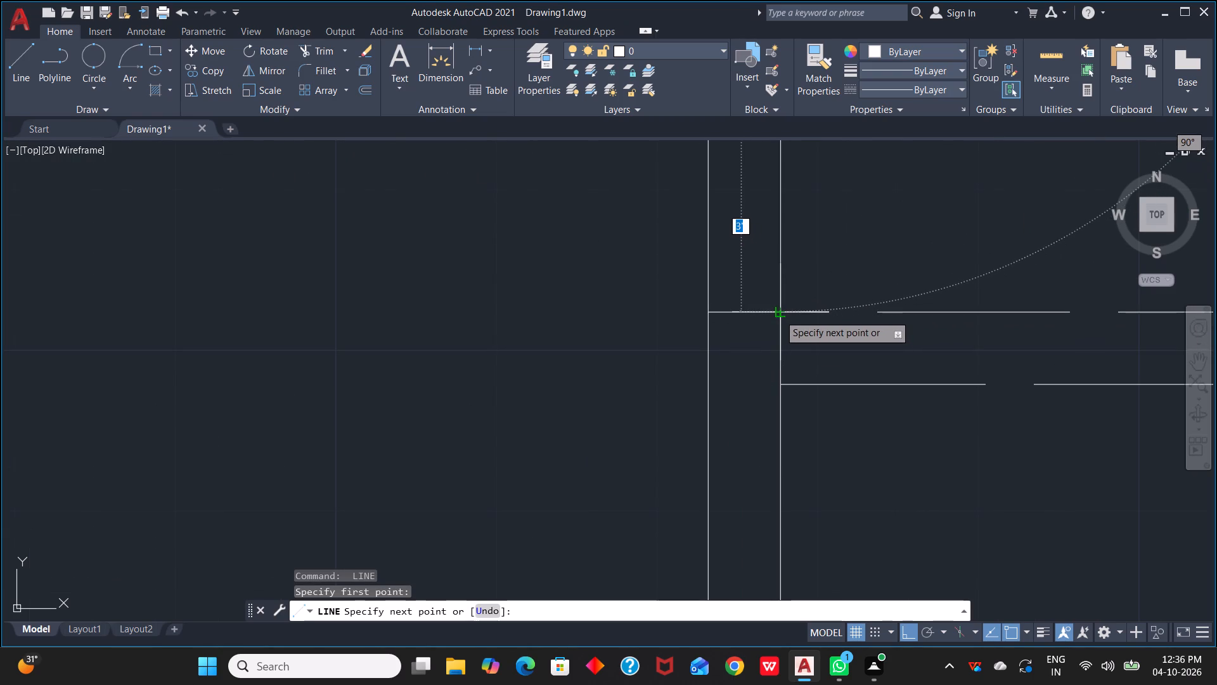
pyautogui.scroll(3, 779, 315)
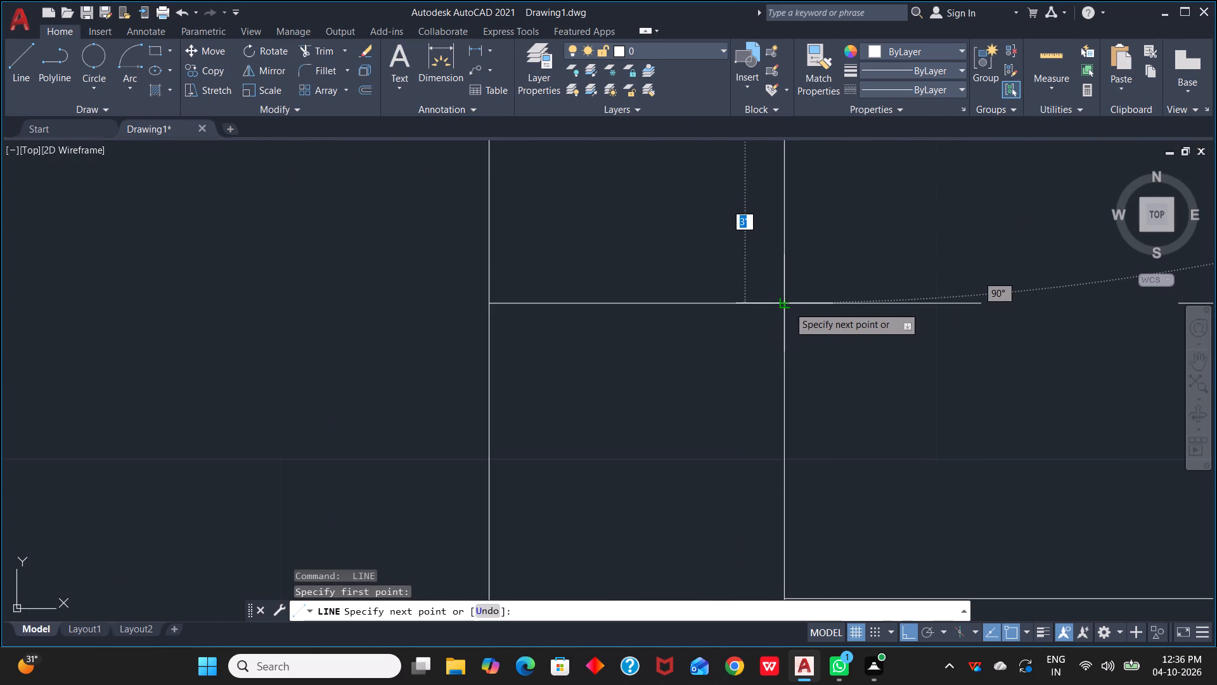
pyautogui.click(789, 306)
pyautogui.press('Escape')
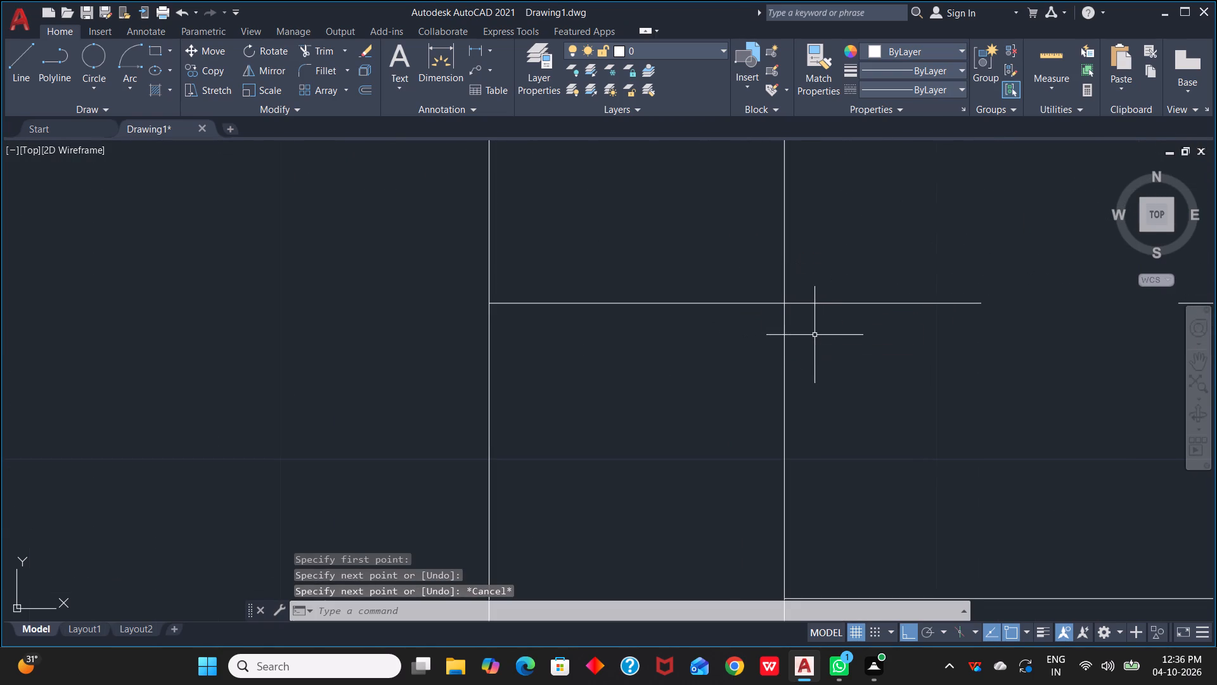
# Match both new lines across the living/dining room's east opening to the dashed line north of the kitchen.
pyautogui.press(',')
pyautogui.press('BackSpace')
pyautogui.write('MA')
pyautogui.press('space')
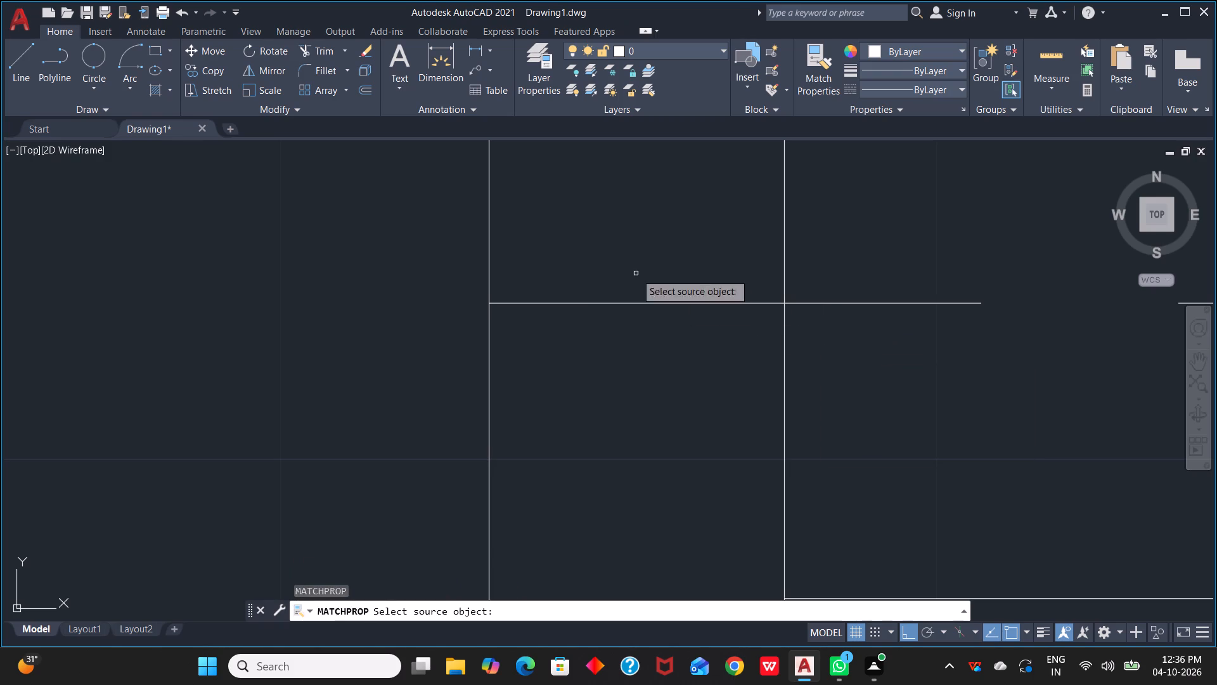
pyautogui.scroll(-4, 870, 244)
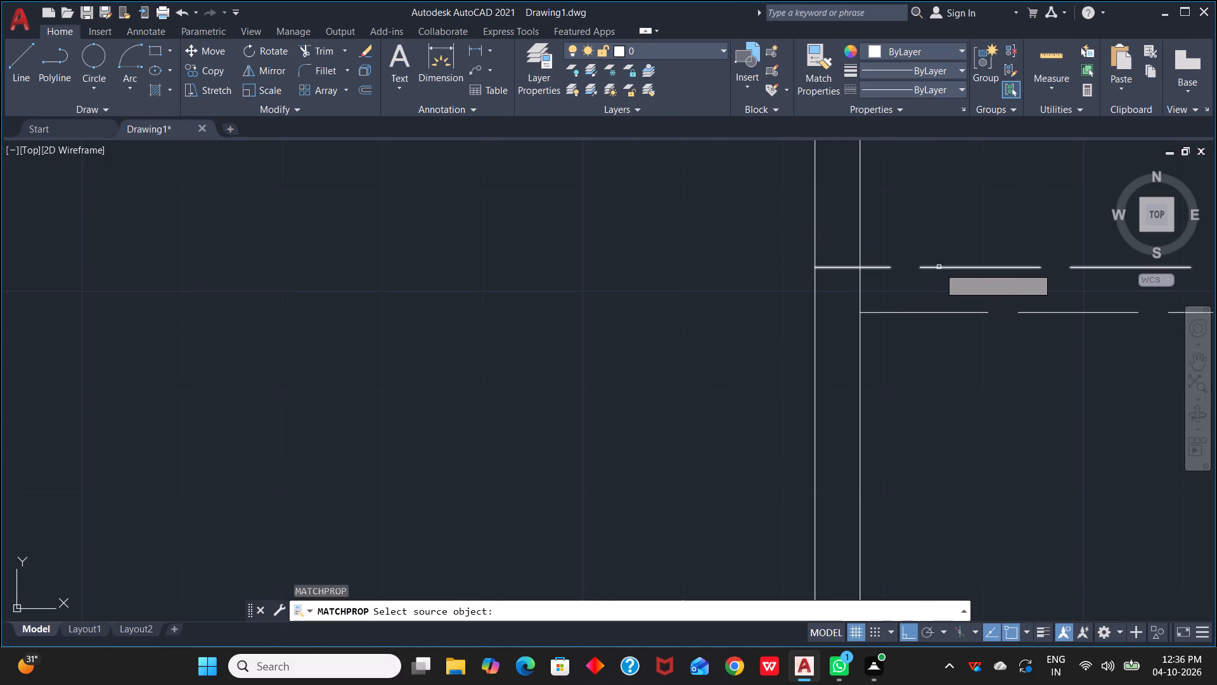
pyautogui.click(939, 267)
pyautogui.click(860, 223)
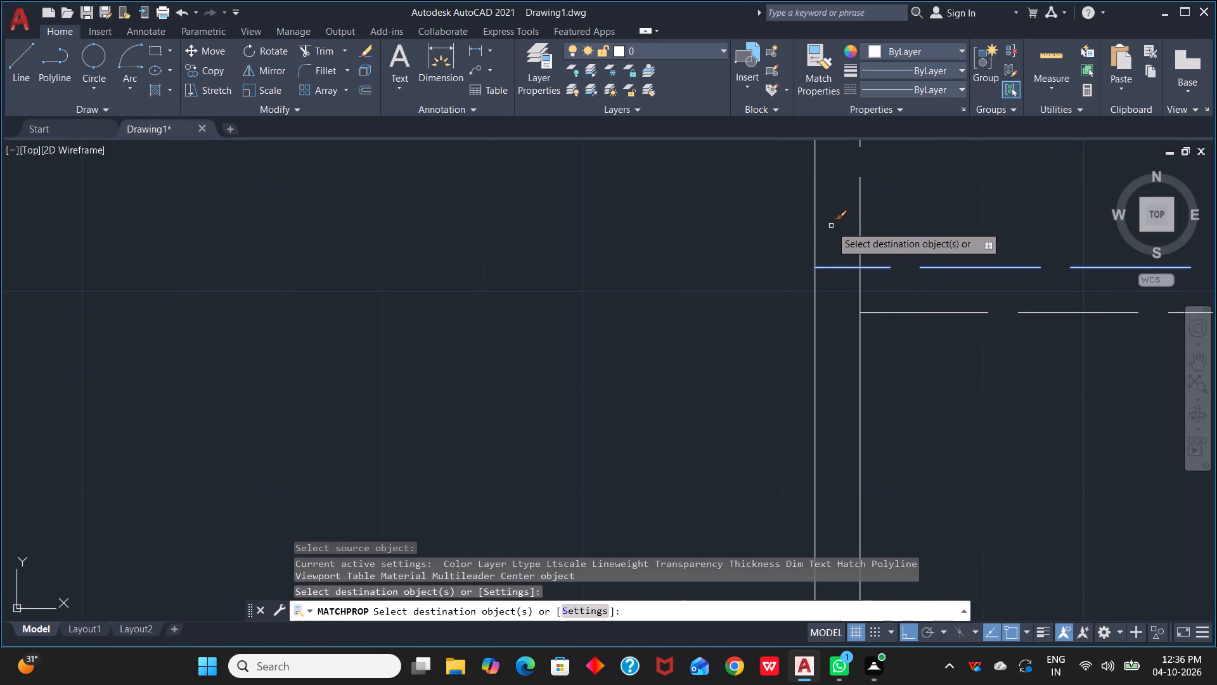
pyautogui.click(814, 227)
pyautogui.scroll(-4, 925, 238)
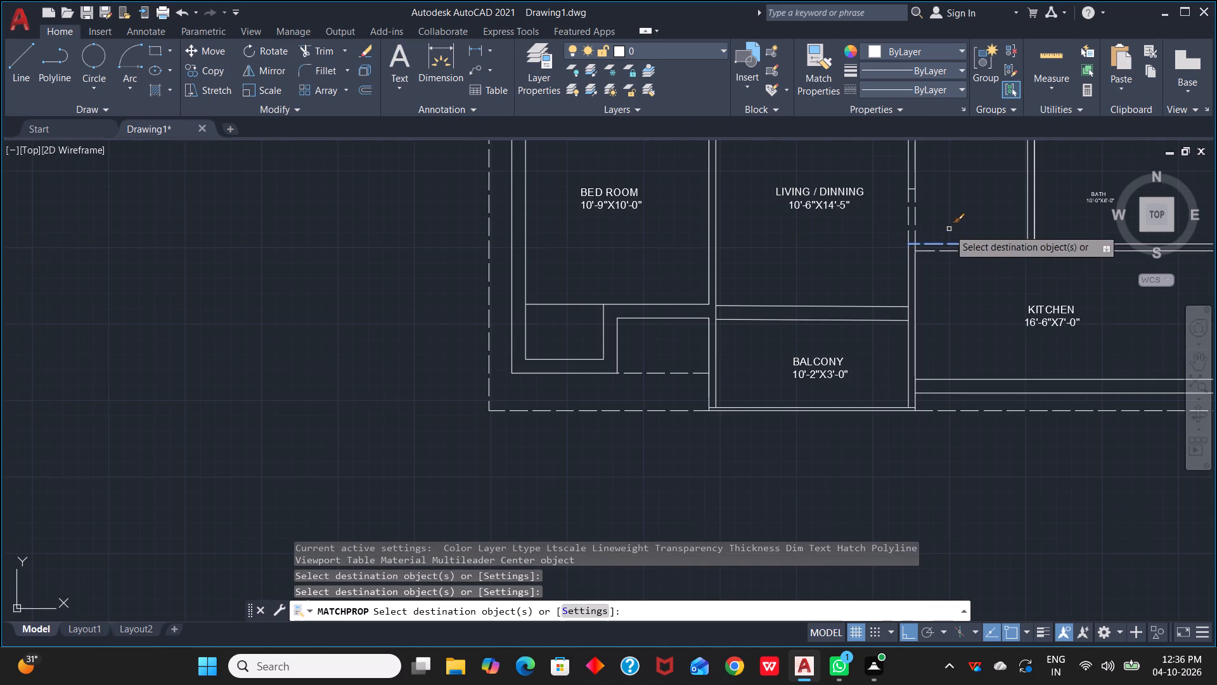
pyautogui.moveTo(950, 225); pyautogui.dragTo(938, 326, button='middle')
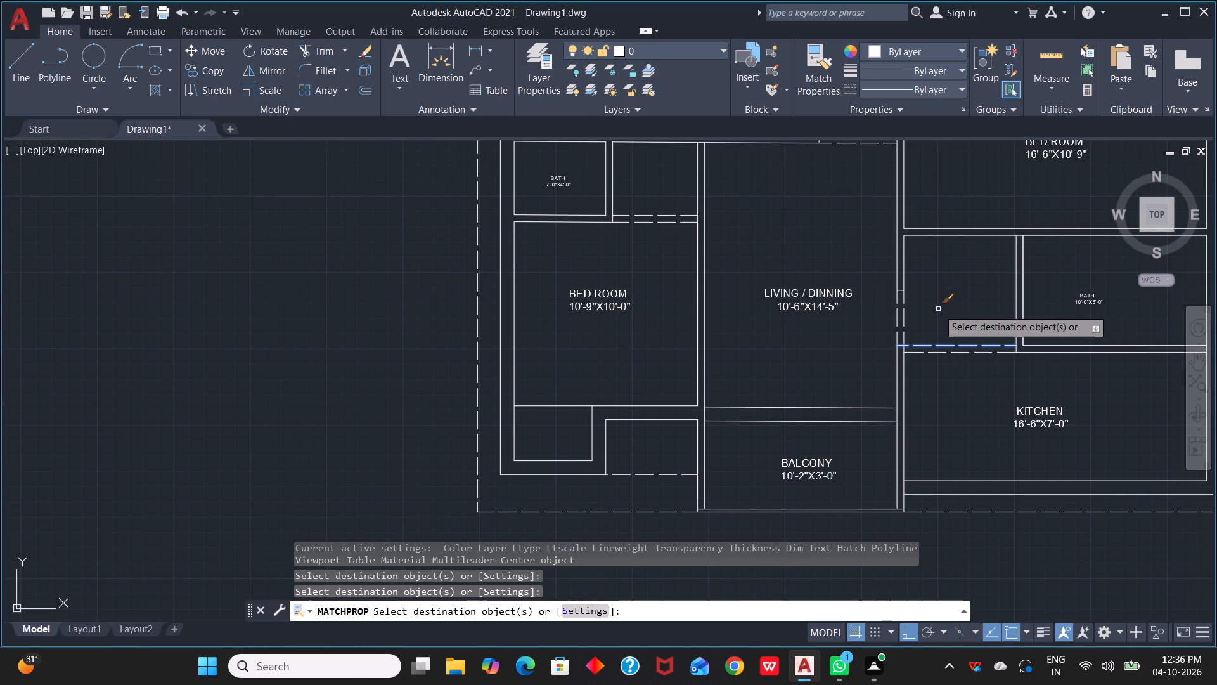
pyautogui.press('Escape')
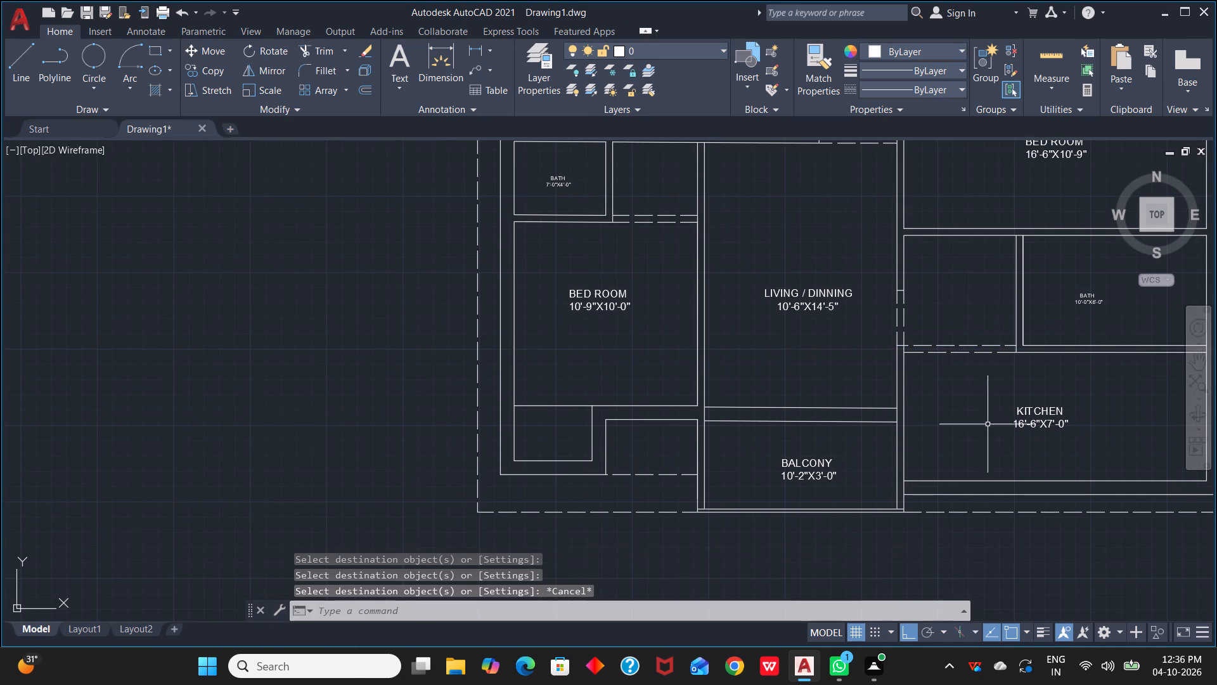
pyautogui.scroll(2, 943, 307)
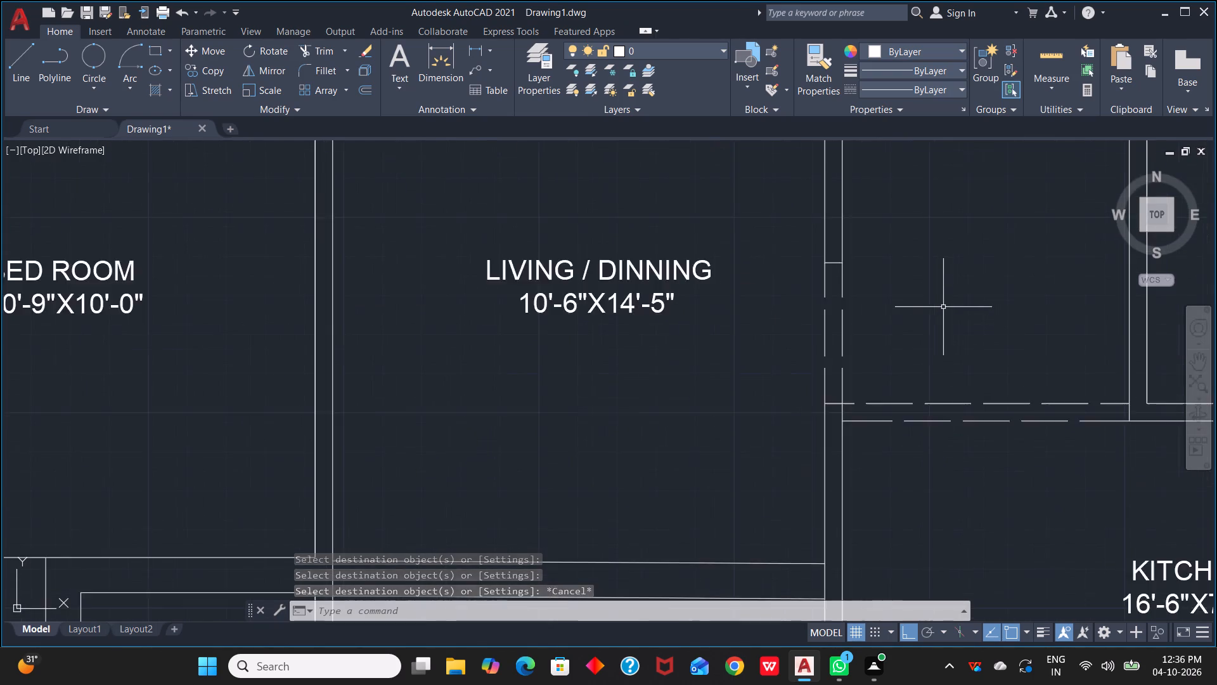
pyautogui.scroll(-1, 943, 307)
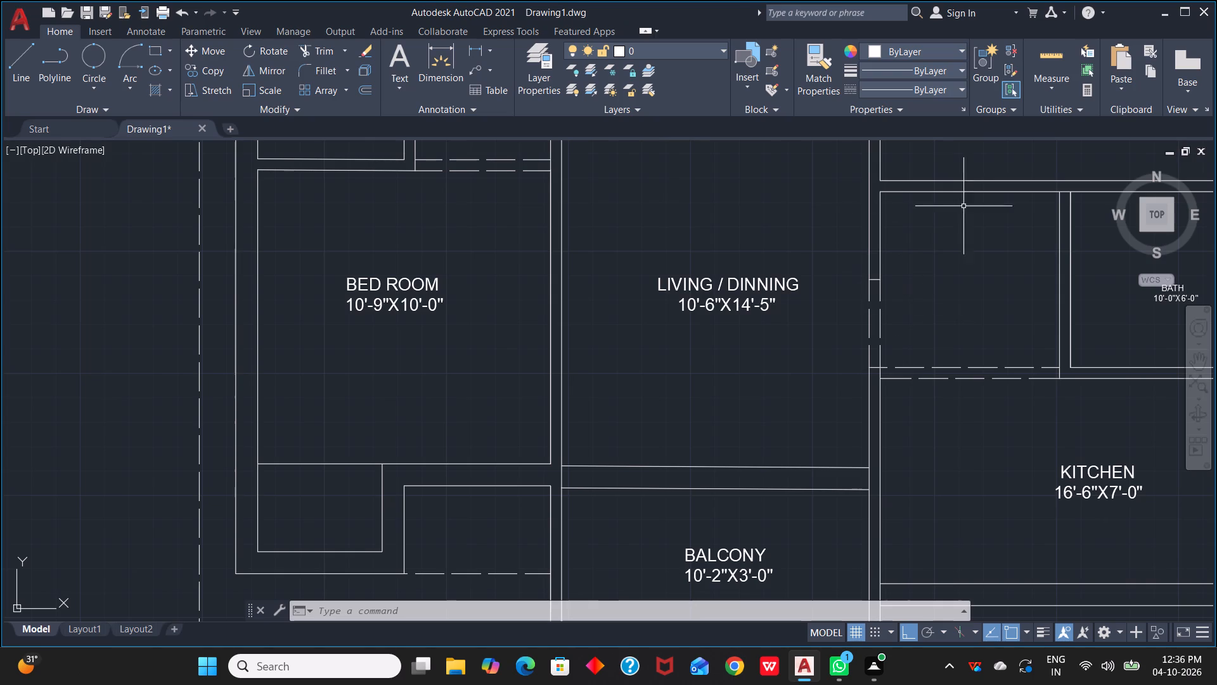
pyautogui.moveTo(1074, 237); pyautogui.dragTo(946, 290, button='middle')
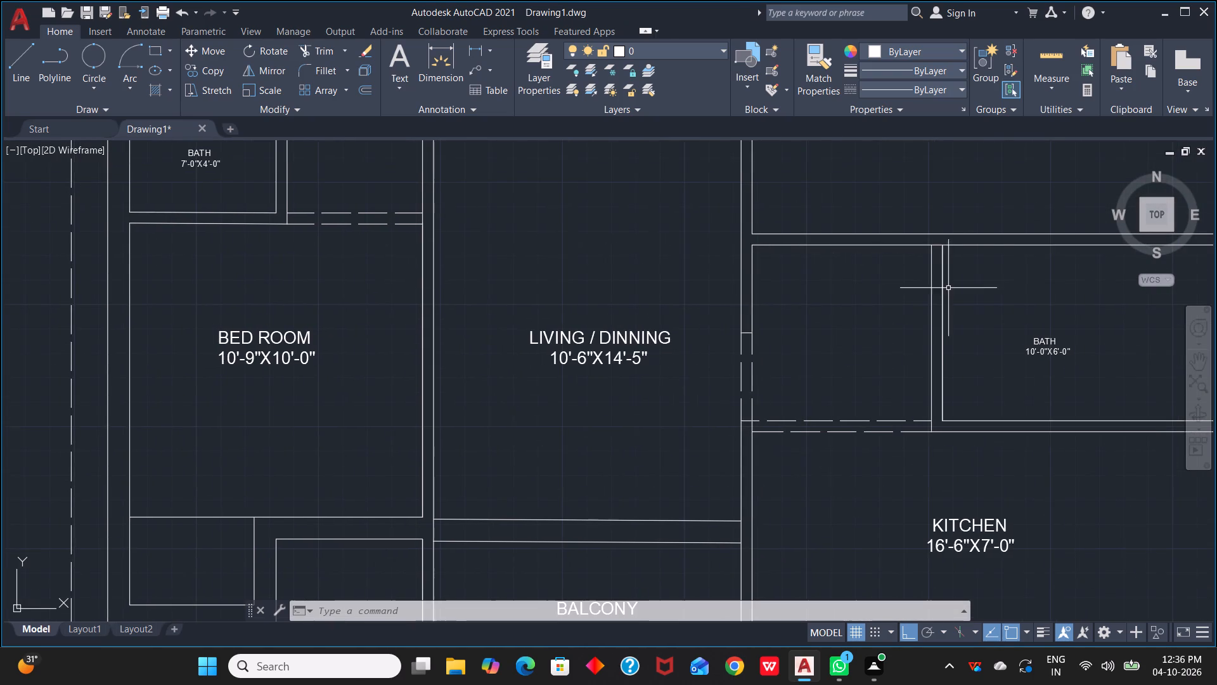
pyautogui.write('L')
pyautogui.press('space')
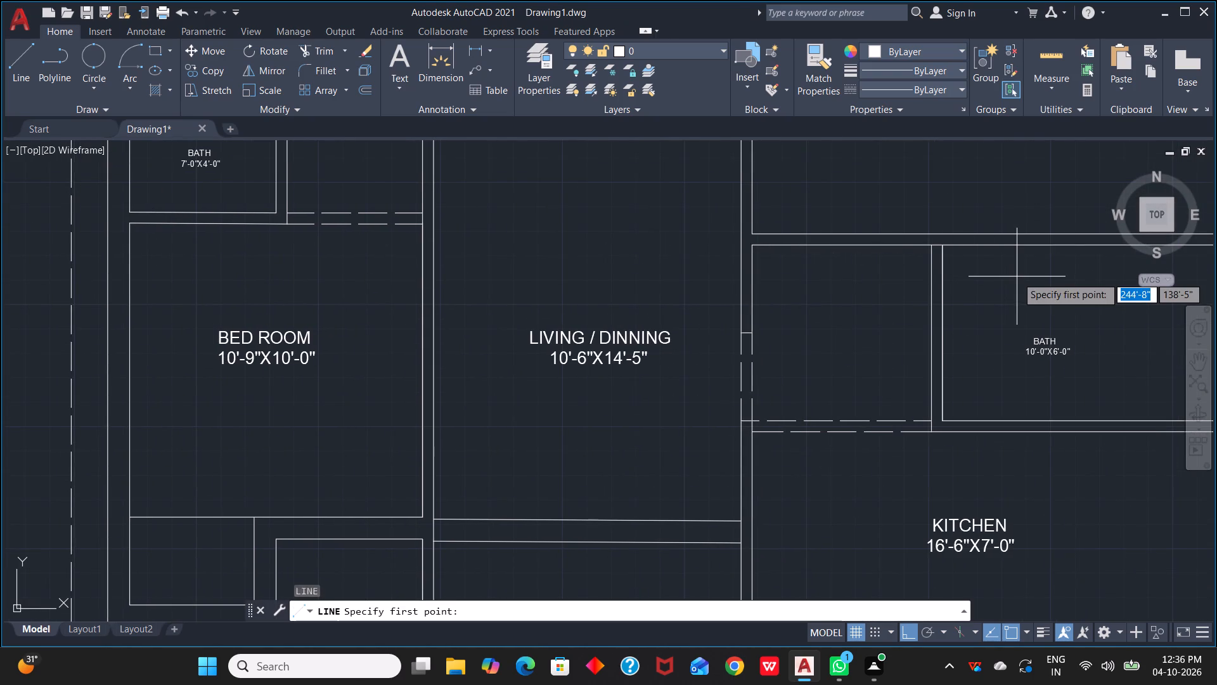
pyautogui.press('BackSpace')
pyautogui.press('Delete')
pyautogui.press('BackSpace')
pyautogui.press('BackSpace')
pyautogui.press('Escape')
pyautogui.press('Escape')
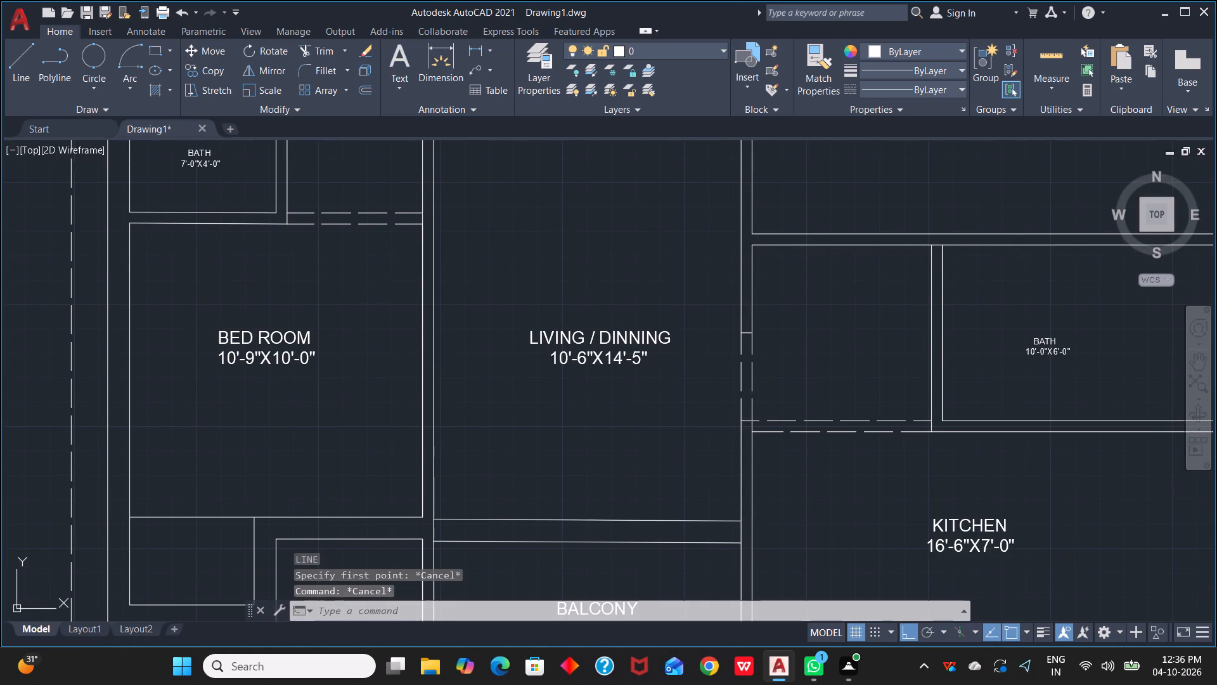
# Offset the lower face of the wall north of the 10'-0"X6'-0" bath by 2.5' south into the bath.
pyautogui.write('O')
pyautogui.press('space')
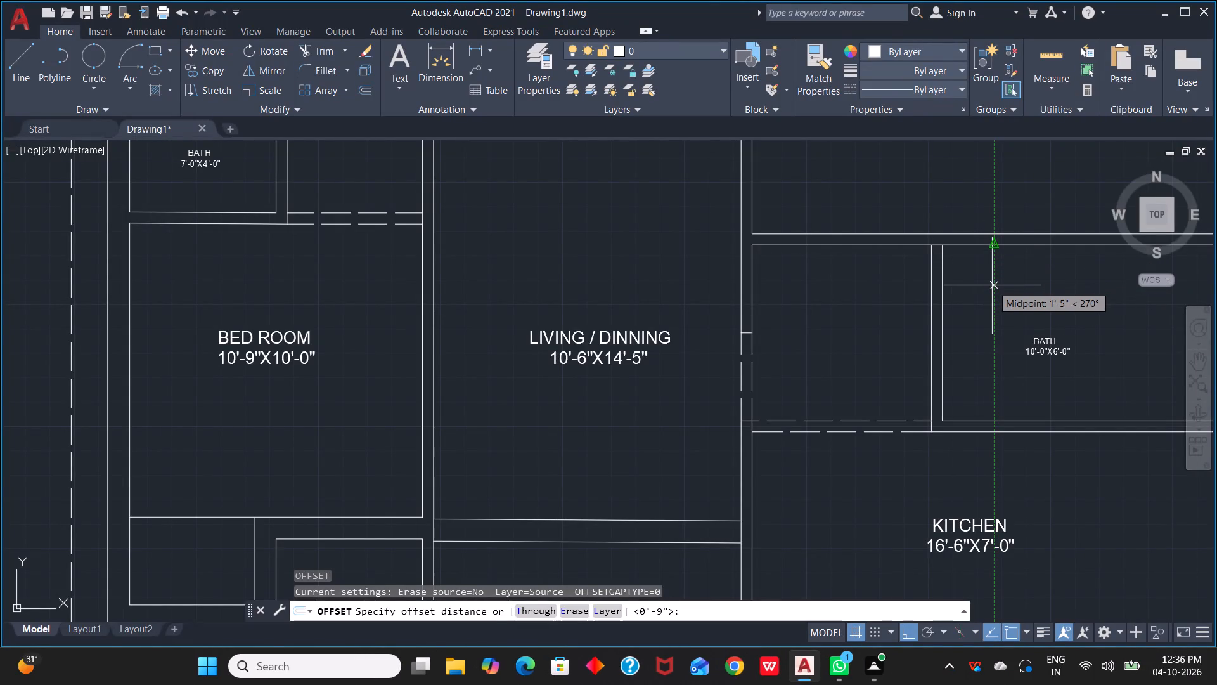
pyautogui.write("2.5'")
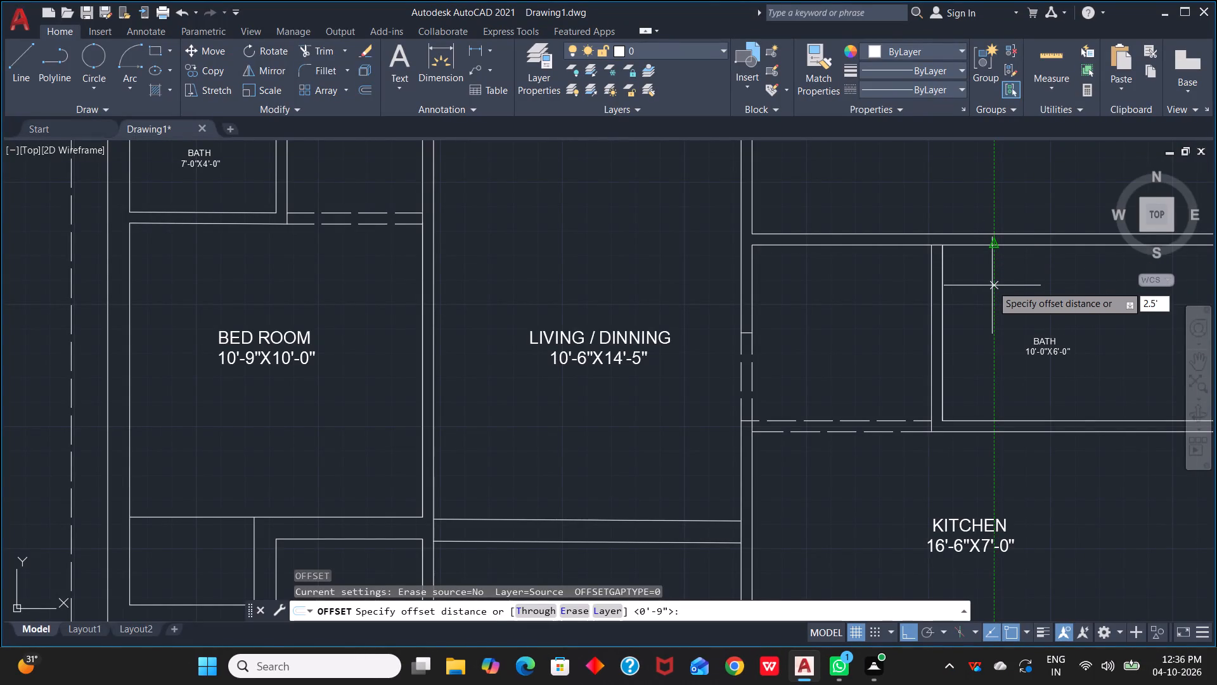
pyautogui.press('Return')
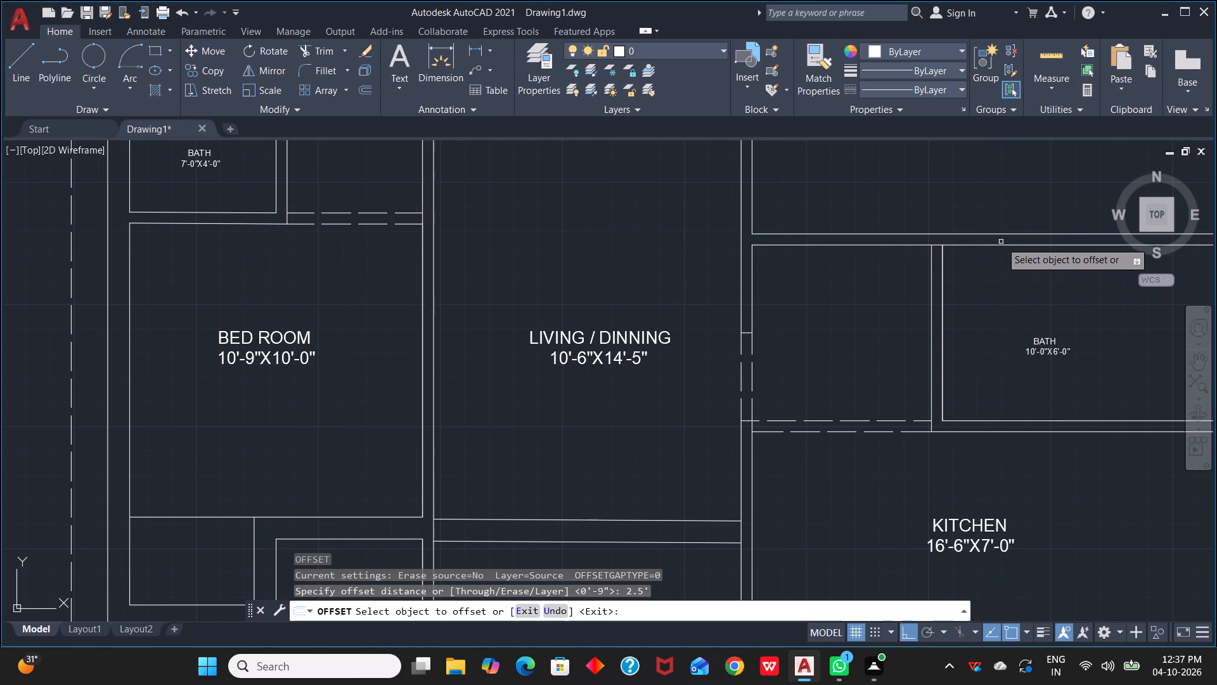
pyautogui.click(1001, 245)
pyautogui.click(1015, 278)
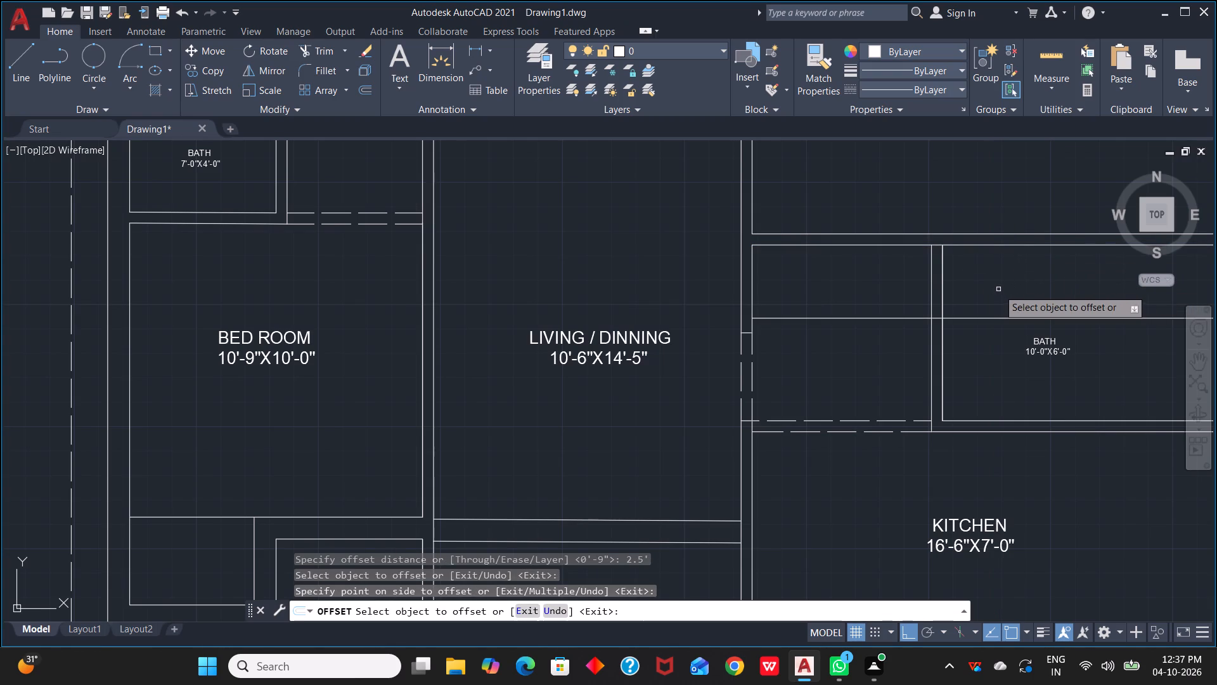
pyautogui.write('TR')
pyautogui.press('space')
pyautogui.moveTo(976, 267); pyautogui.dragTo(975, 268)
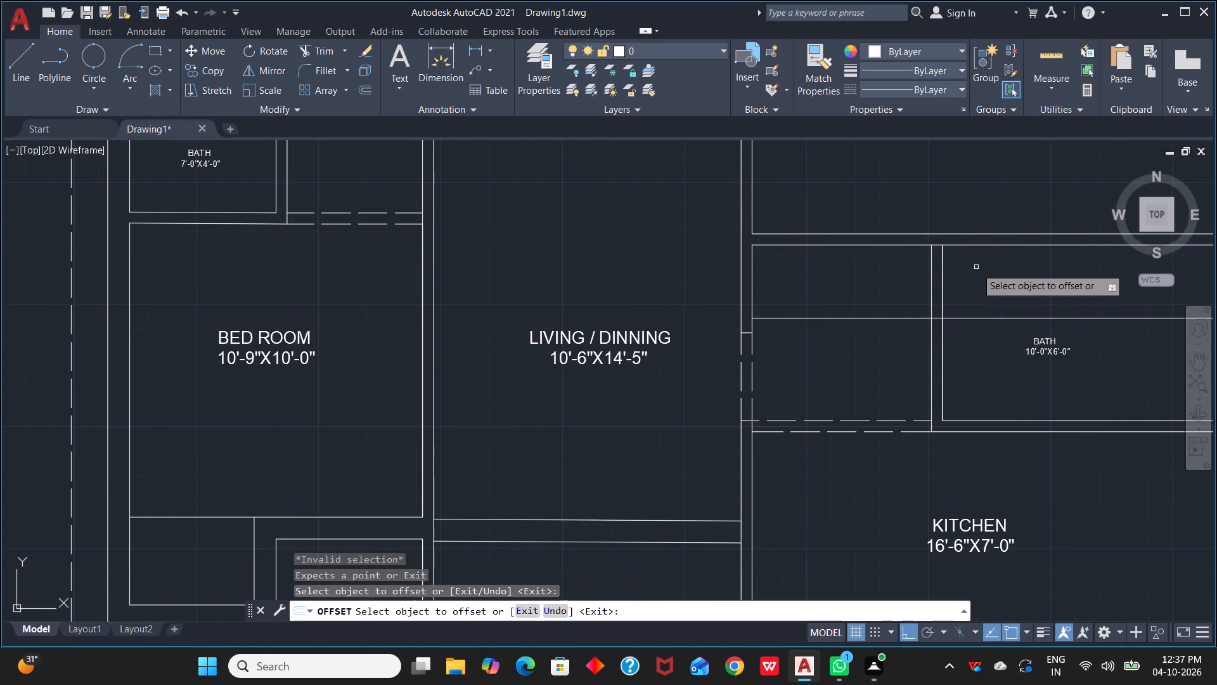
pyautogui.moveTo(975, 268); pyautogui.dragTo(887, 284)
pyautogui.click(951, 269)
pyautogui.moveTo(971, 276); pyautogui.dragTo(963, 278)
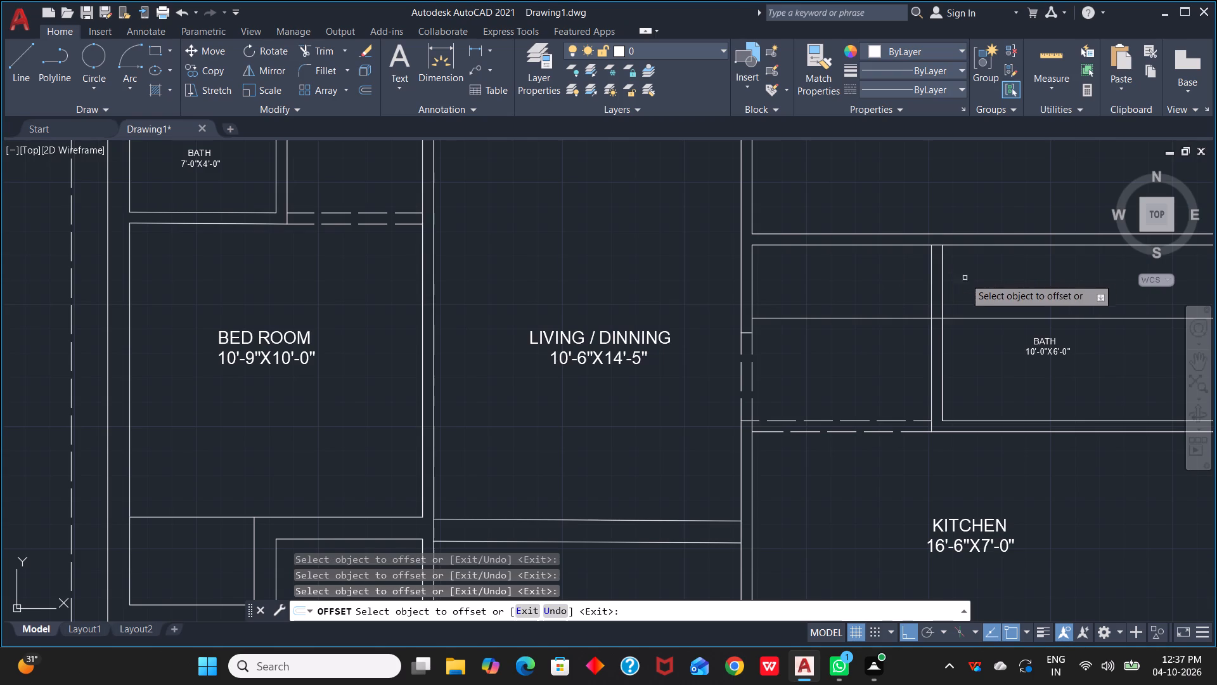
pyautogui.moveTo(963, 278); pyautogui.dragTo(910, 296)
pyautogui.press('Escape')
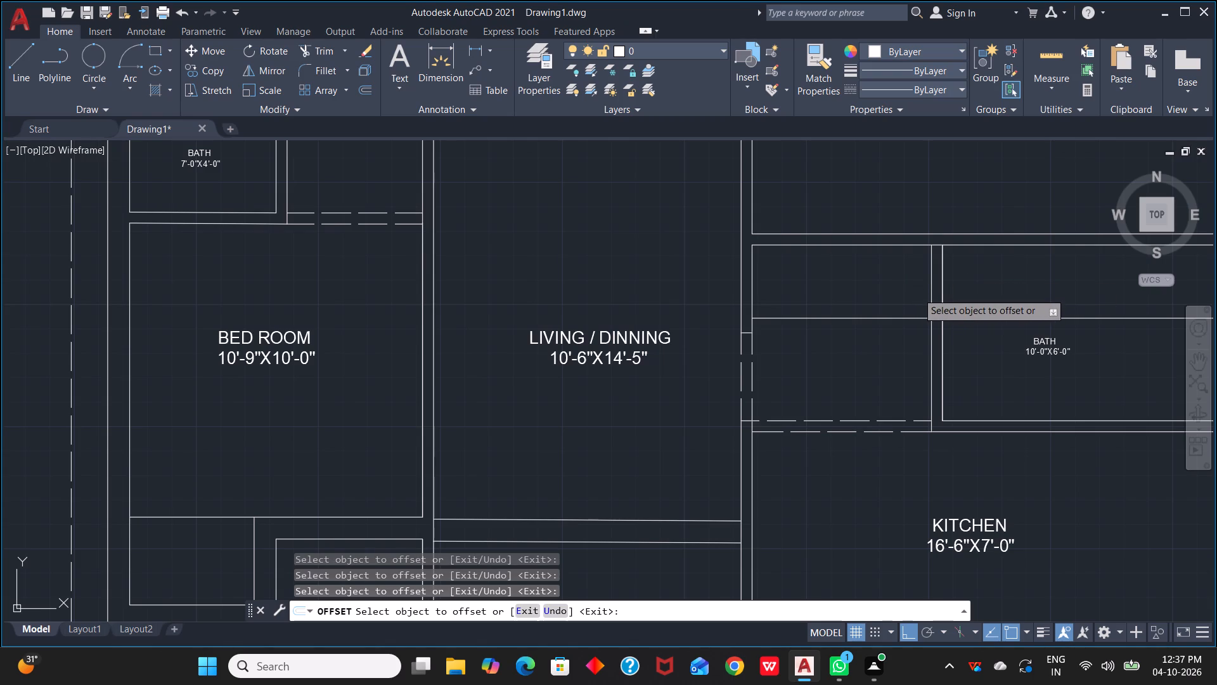
# Trim the bath's west wall north of the offset line, and trim the offset line's excess on both sides of that wall.
pyautogui.write('TR')
pyautogui.press('space')
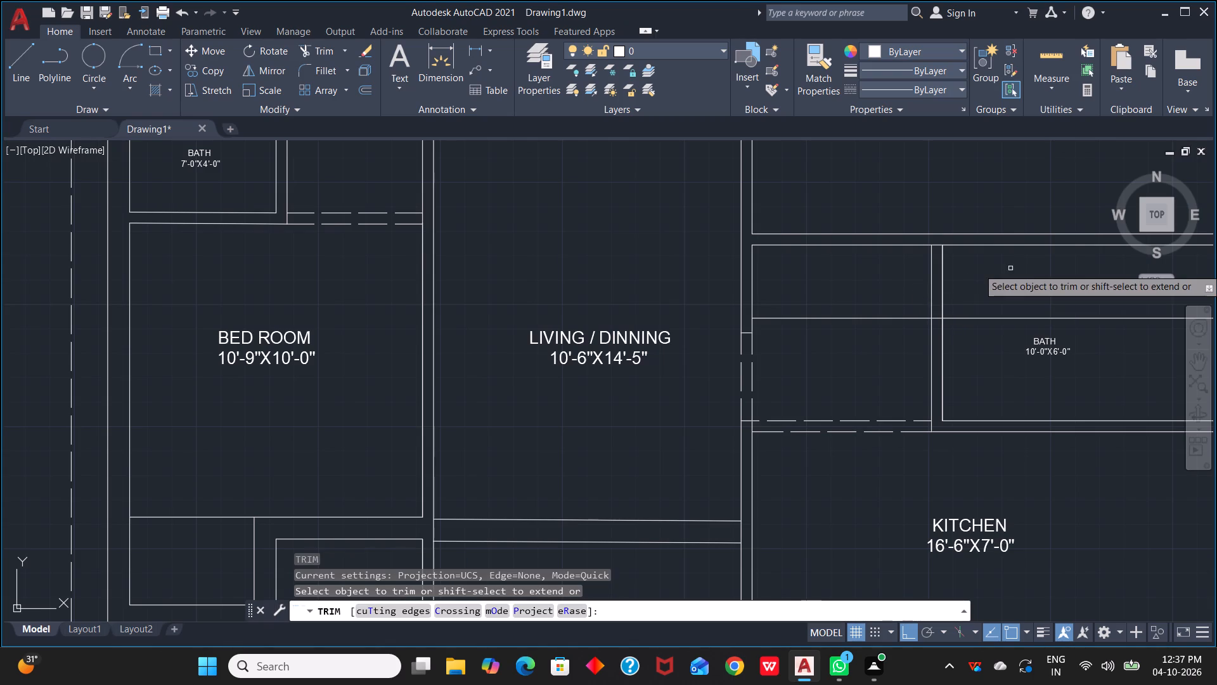
pyautogui.click(978, 270)
pyautogui.click(868, 346)
pyautogui.moveTo(1024, 300); pyautogui.dragTo(1021, 332)
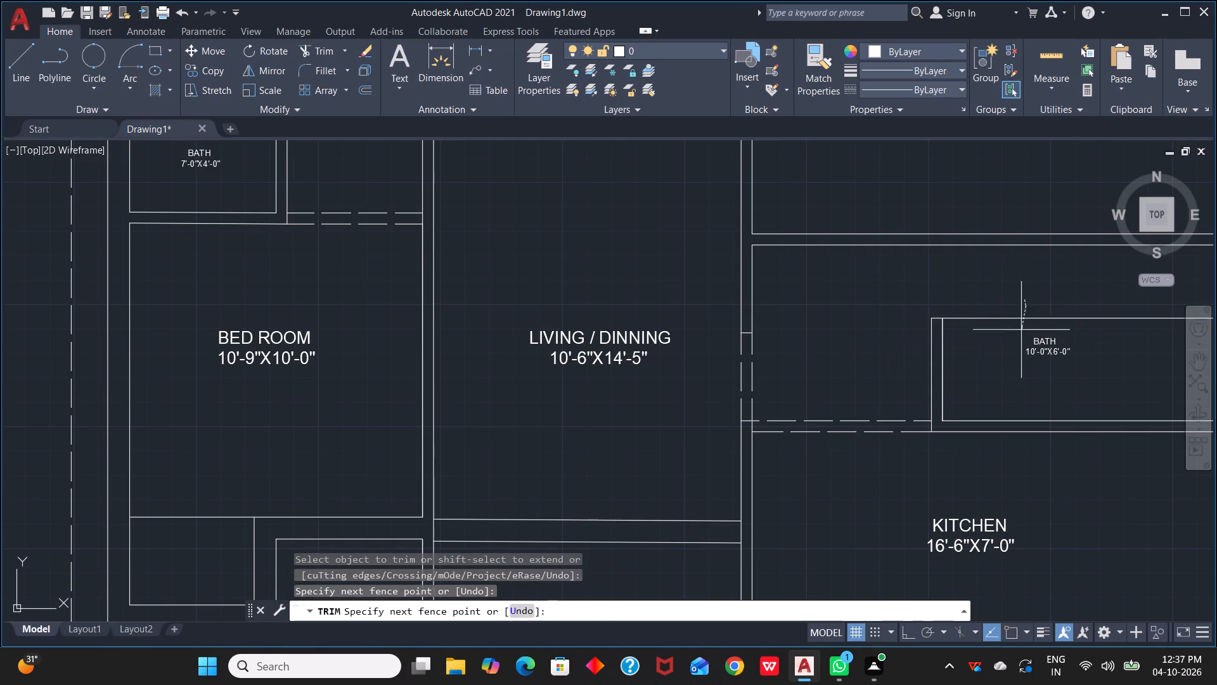
pyautogui.moveTo(1021, 332); pyautogui.dragTo(1021, 334)
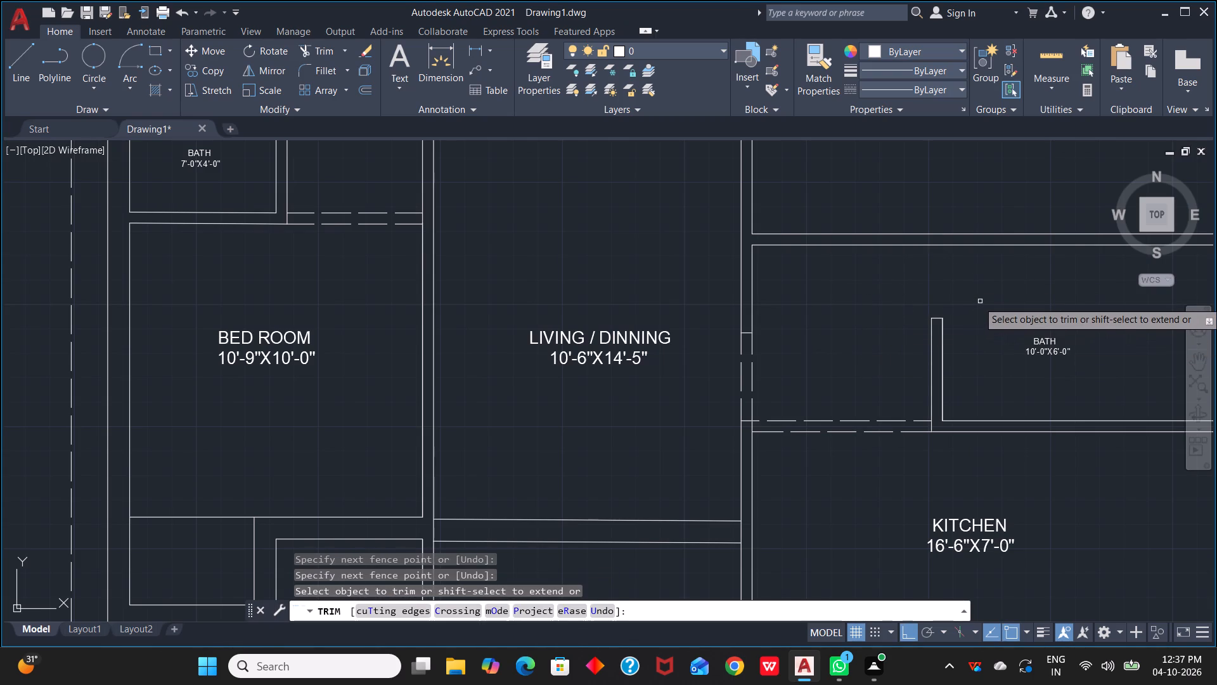
# Draw a line about 5" long across the wall between the bedroom and living/dining room, from the bedroom's southeast corner.
pyautogui.scroll(-1, 980, 301)
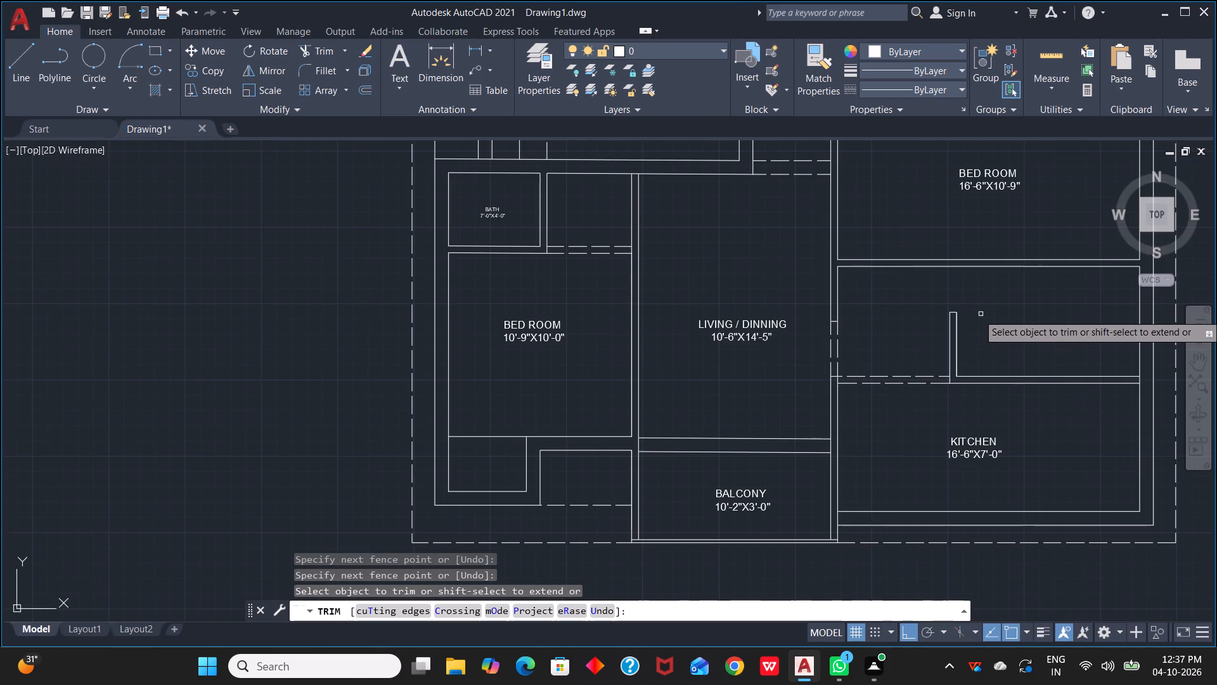
pyautogui.moveTo(970, 319); pyautogui.dragTo(989, 358, button='middle')
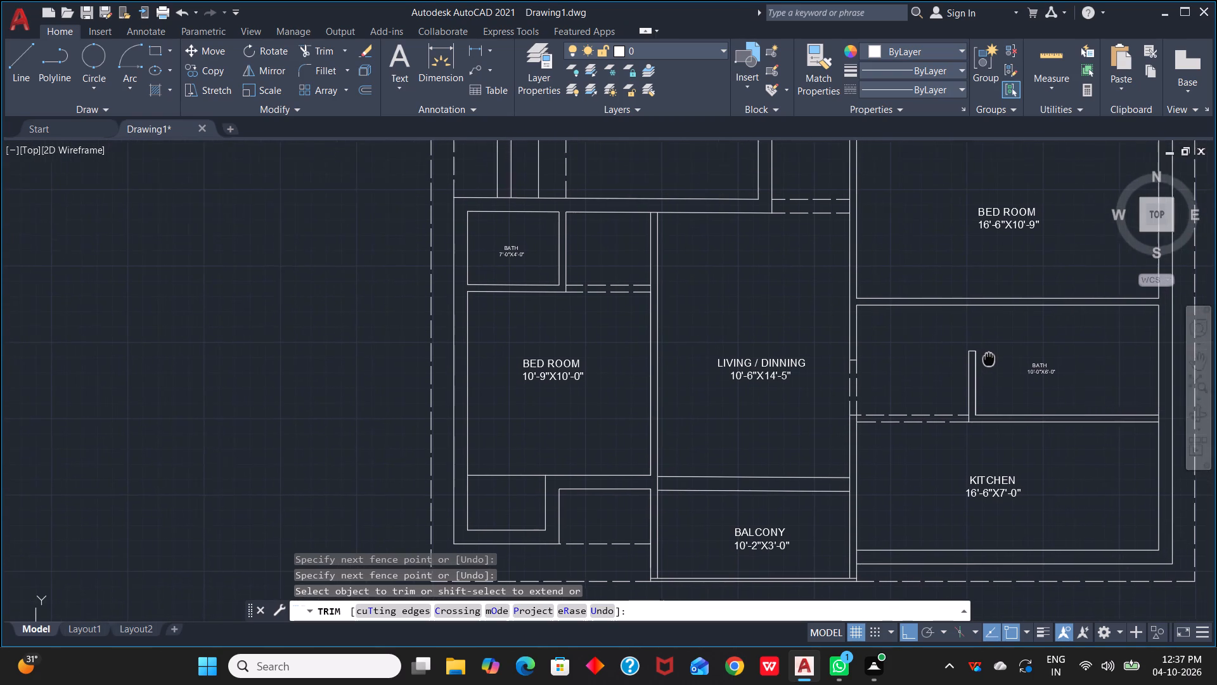
pyautogui.moveTo(989, 358); pyautogui.dragTo(980, 358, button='middle')
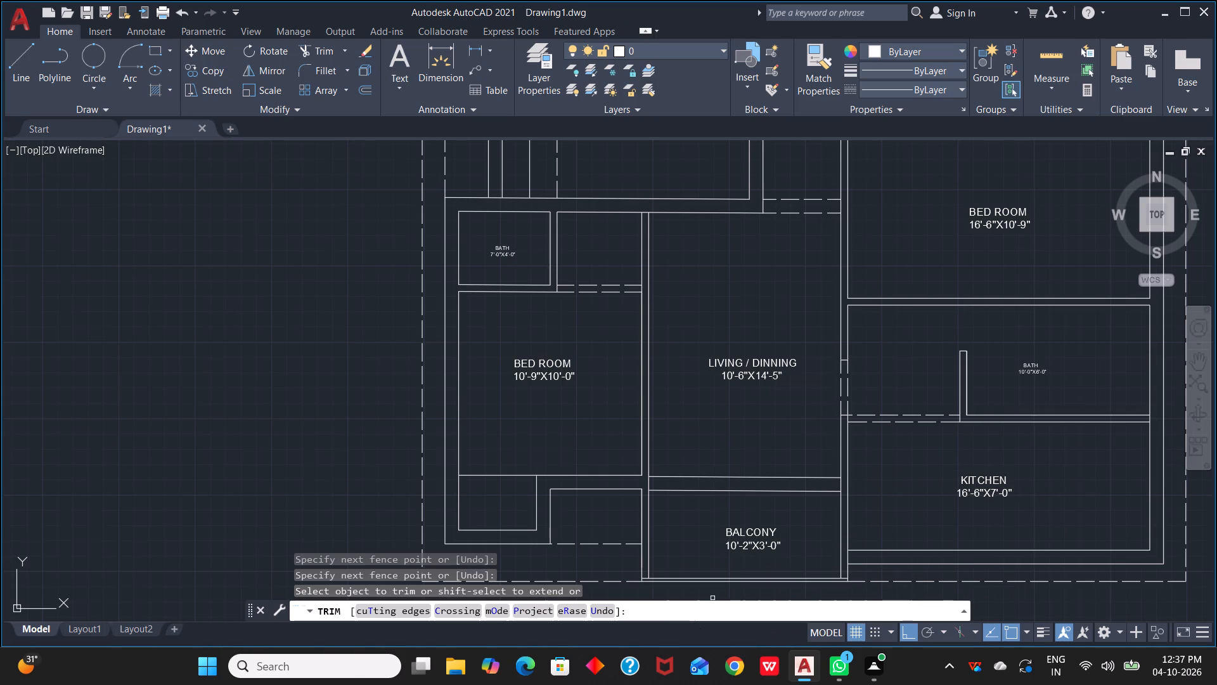
pyautogui.scroll(3, 652, 470)
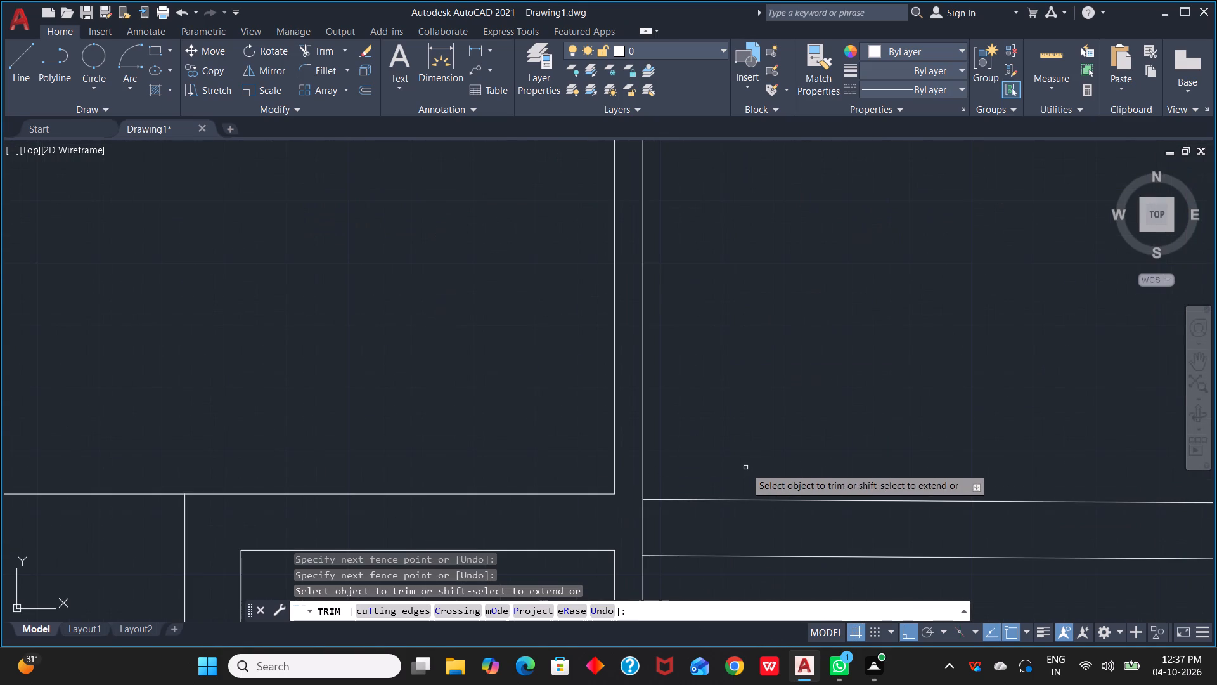
pyautogui.write('L')
pyautogui.press('space')
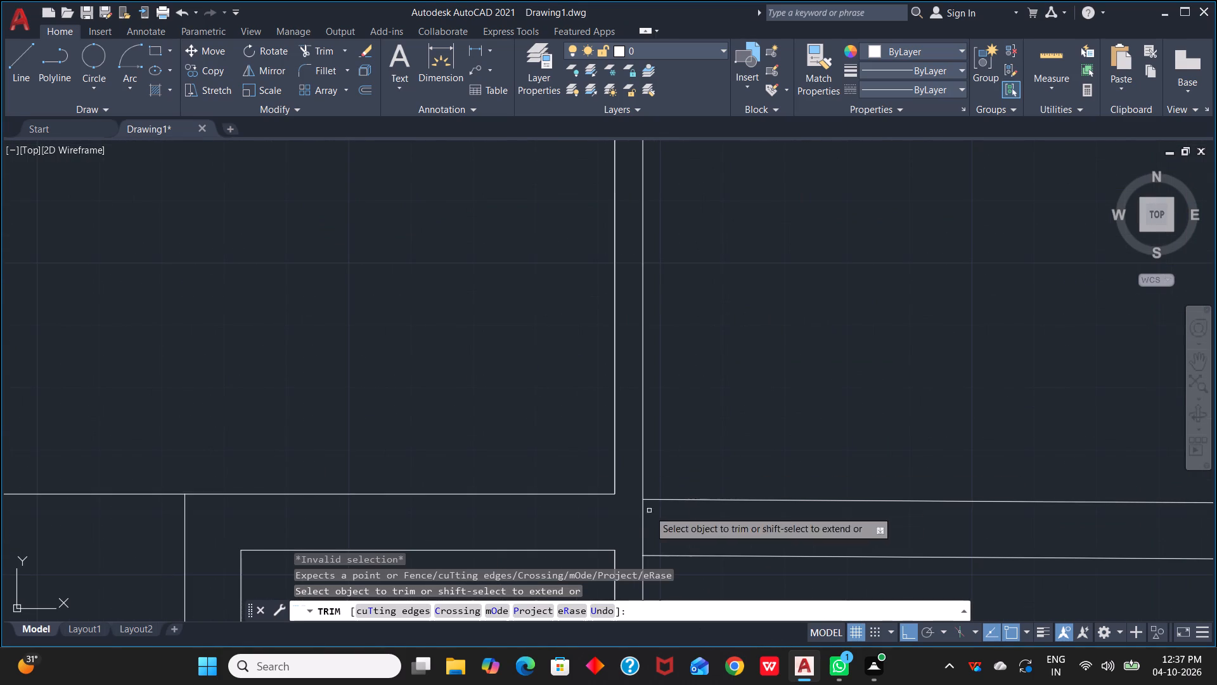
pyautogui.press('Escape')
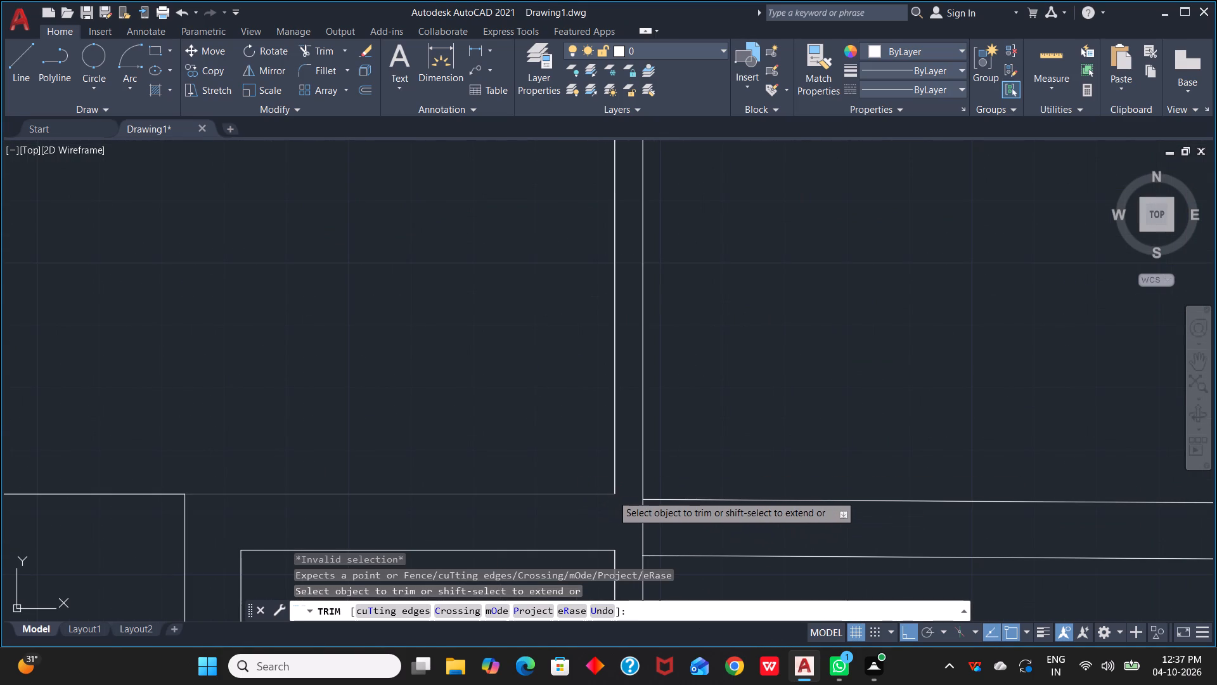
pyautogui.write('L')
pyautogui.press('space')
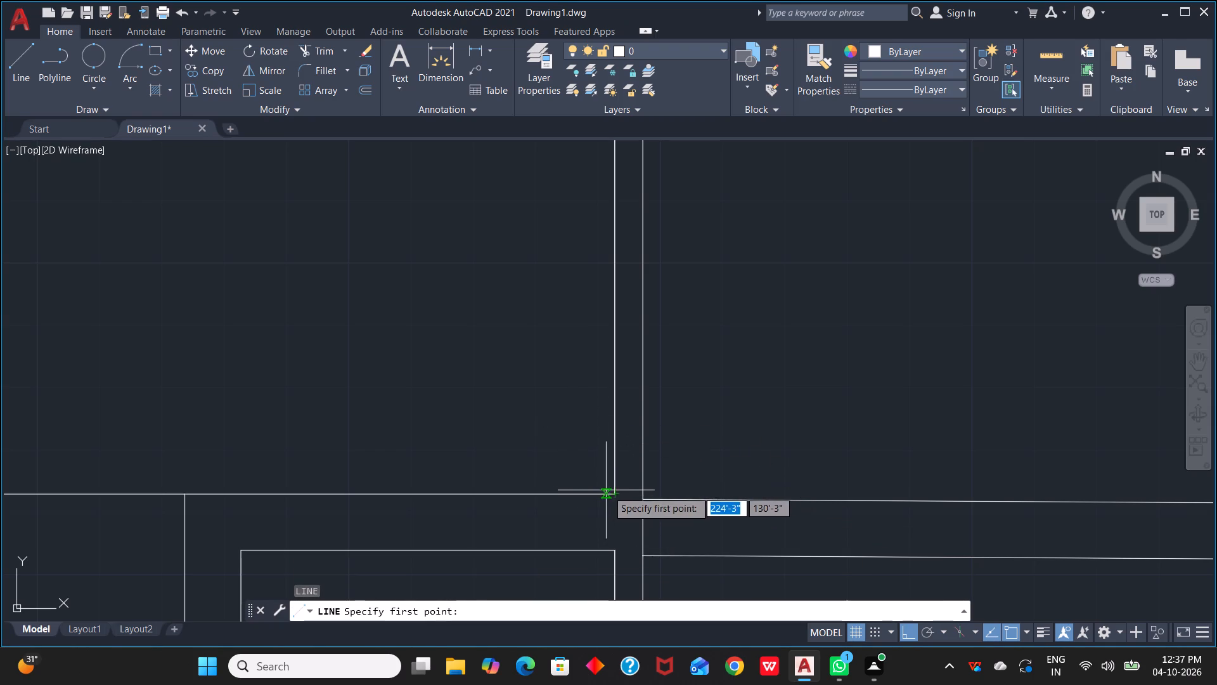
pyautogui.click(621, 493)
pyautogui.scroll(2, 645, 492)
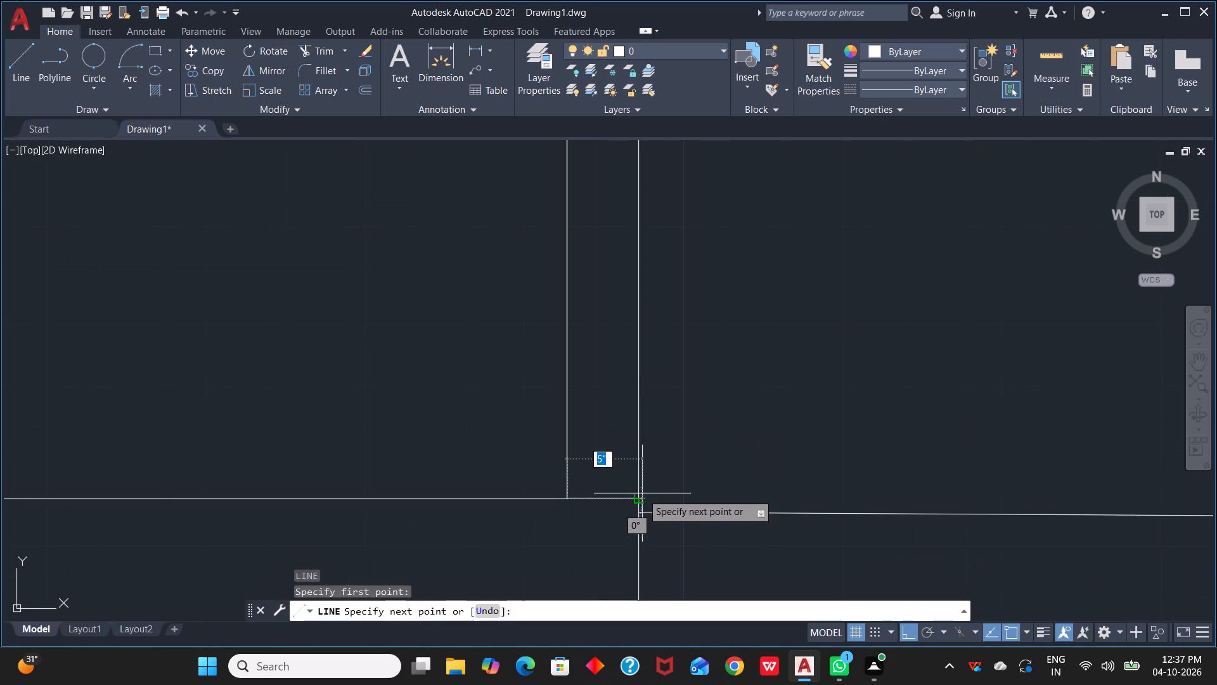
pyautogui.click(637, 499)
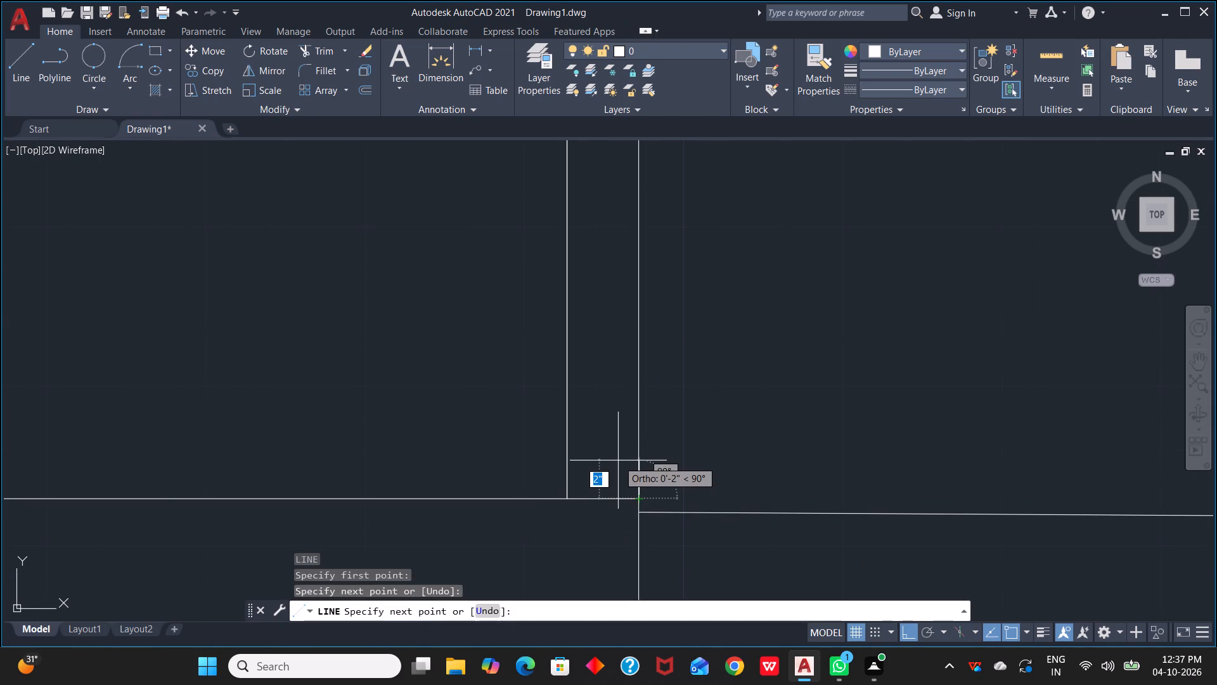
pyautogui.press('Escape')
# Offset the short line across the wall 4" north, and offset that copy 3' further north to mark the door opening.
pyautogui.scroll(1, 618, 460)
pyautogui.write('O')
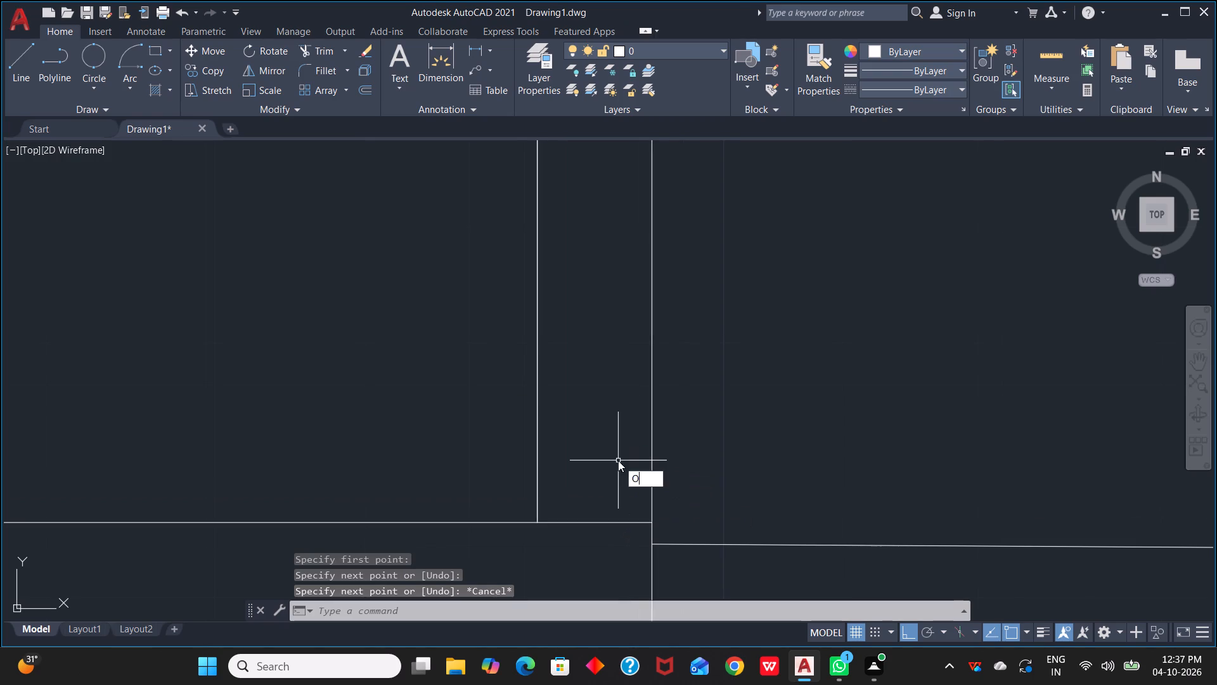
pyautogui.press('space')
pyautogui.click(606, 524)
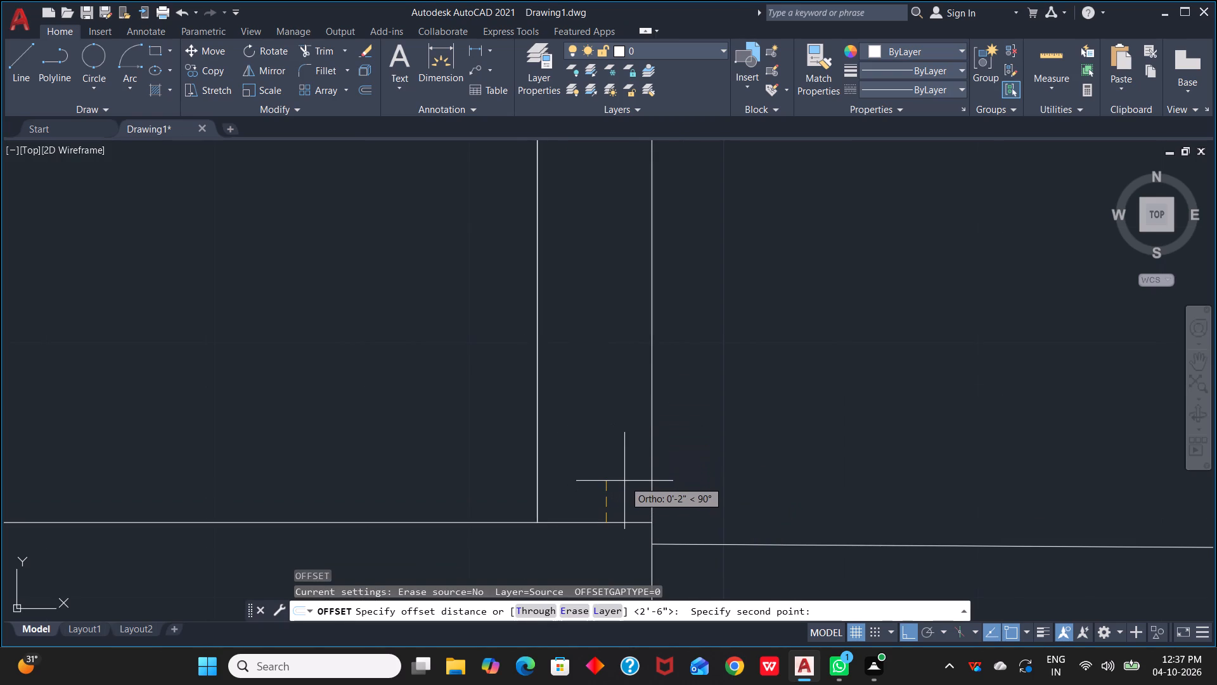
pyautogui.write("3'")
pyautogui.press('space')
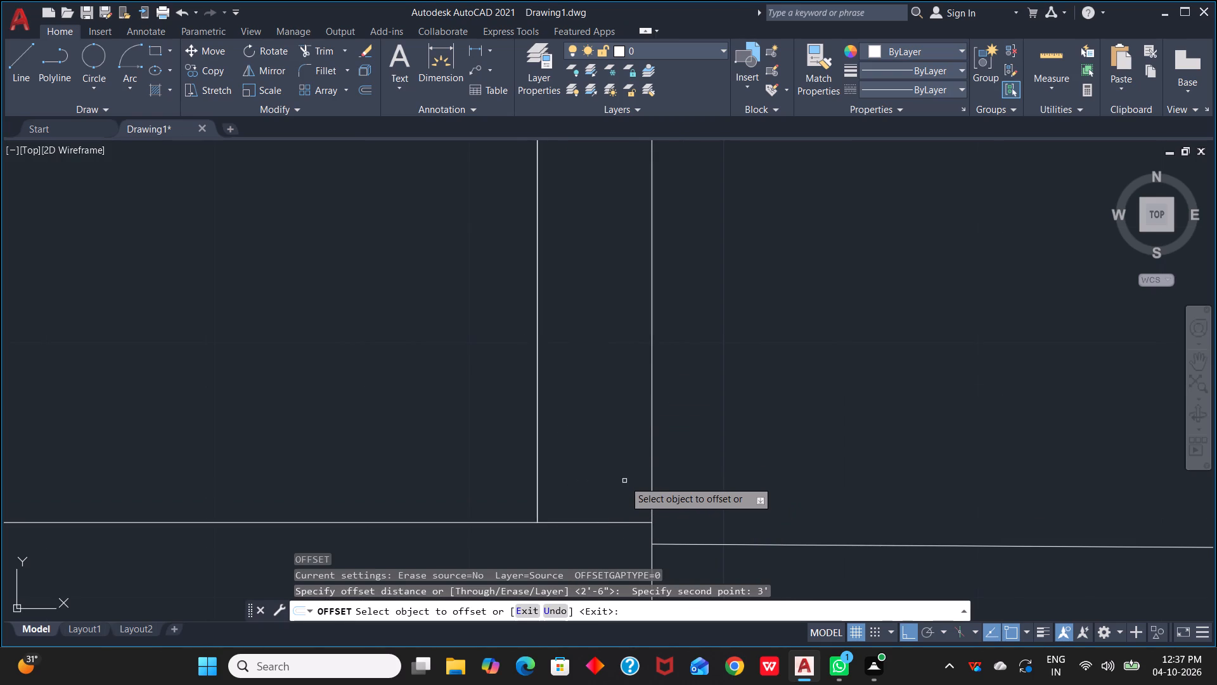
pyautogui.click(610, 525)
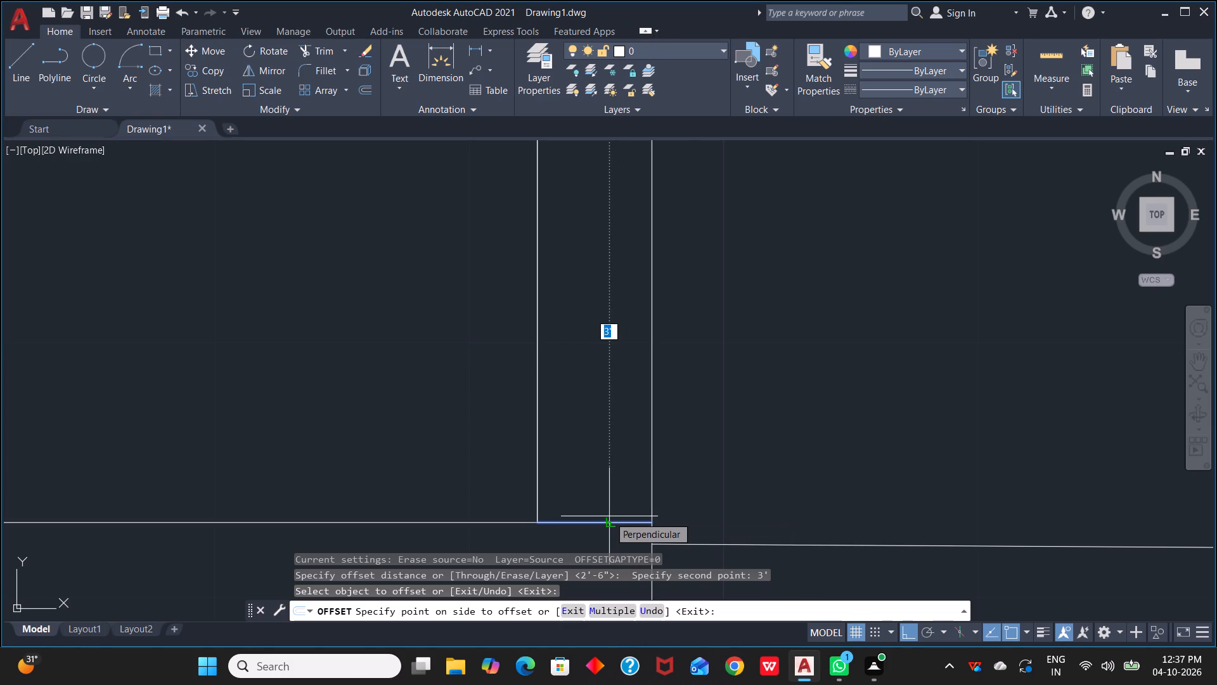
pyautogui.write('4"')
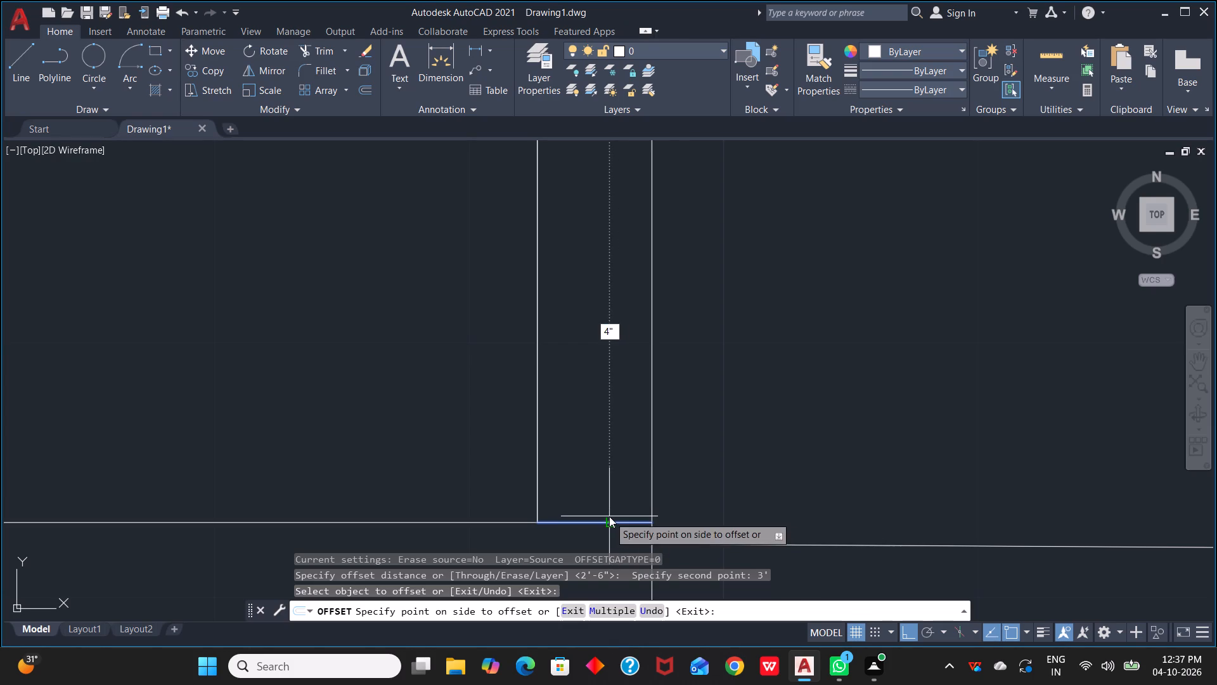
pyautogui.press('space')
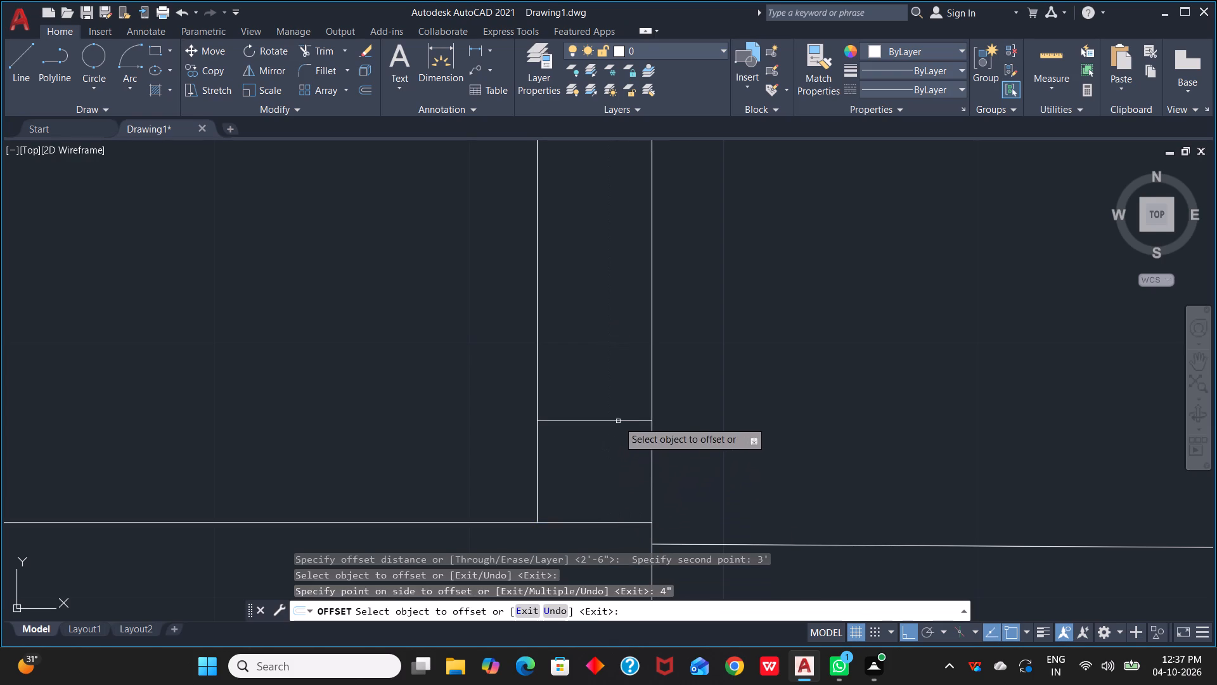
pyautogui.click(618, 421)
pyautogui.click(626, 240)
# Trim away the original short line across the wall at the bedroom's southeast corner.
pyautogui.scroll(-1, 677, 283)
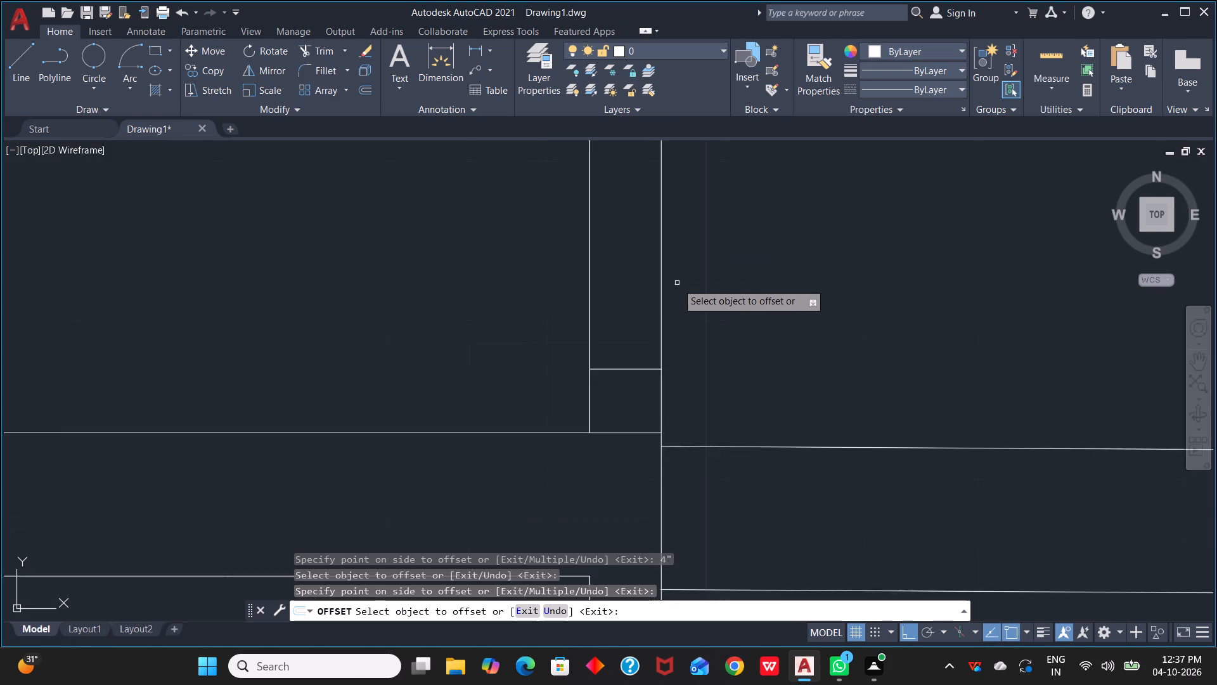
pyautogui.scroll(-3, 677, 283)
pyautogui.moveTo(700, 292); pyautogui.dragTo(713, 330, button='middle')
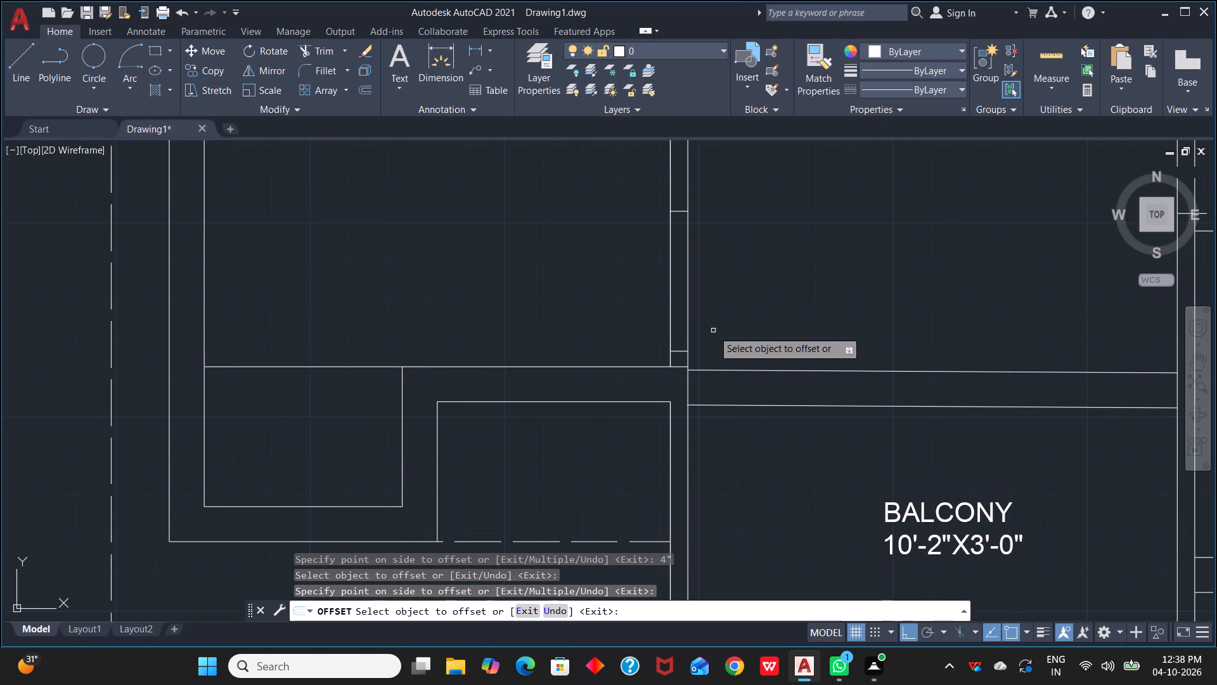
pyautogui.write('TR')
pyautogui.press('space')
pyautogui.scroll(3, 713, 330)
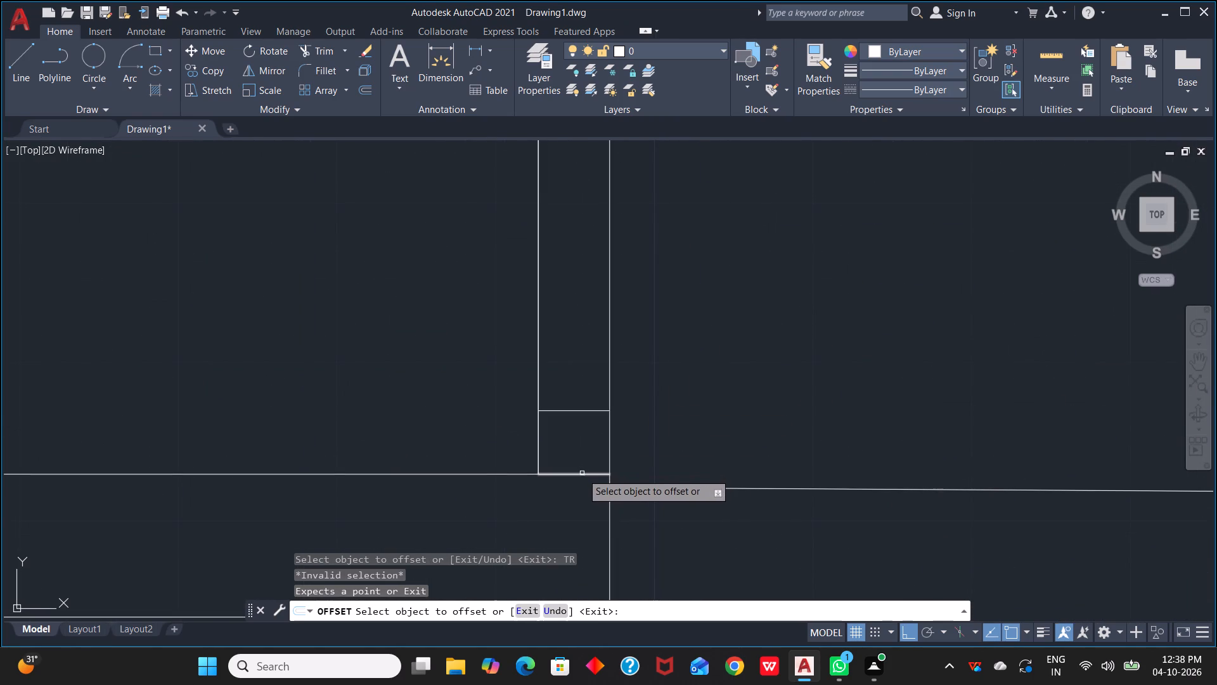
pyautogui.press('Escape')
pyautogui.write('TR')
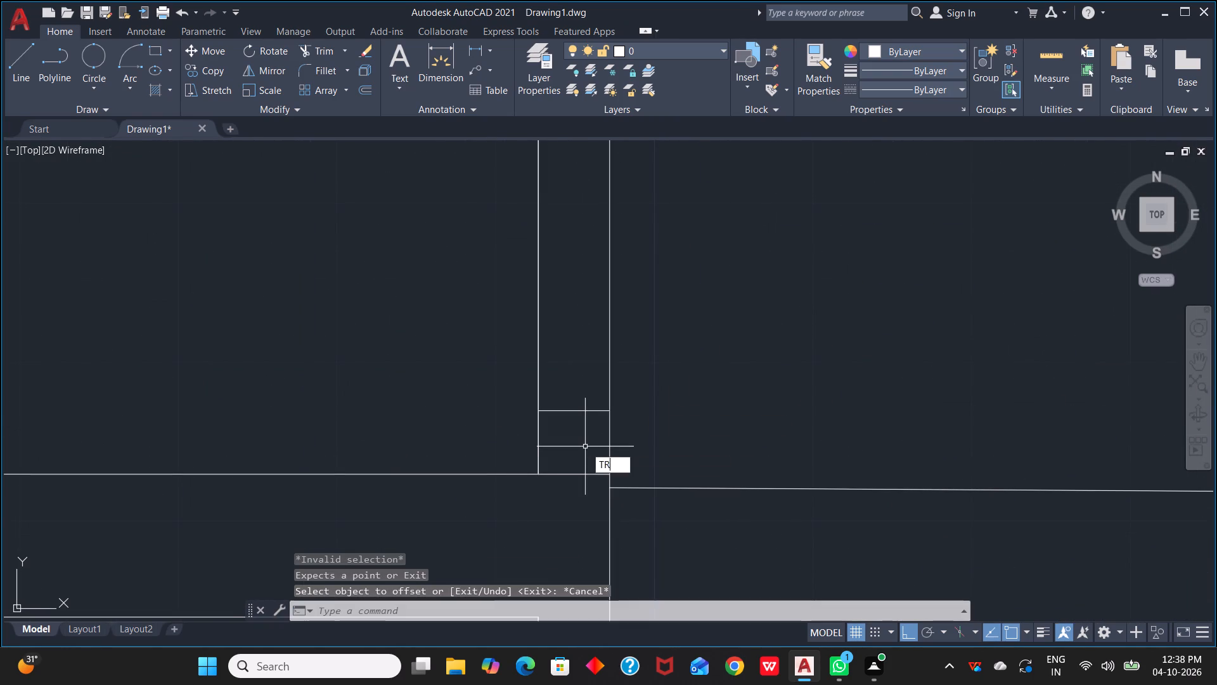
pyautogui.press('space')
pyautogui.moveTo(577, 452); pyautogui.dragTo(577, 493)
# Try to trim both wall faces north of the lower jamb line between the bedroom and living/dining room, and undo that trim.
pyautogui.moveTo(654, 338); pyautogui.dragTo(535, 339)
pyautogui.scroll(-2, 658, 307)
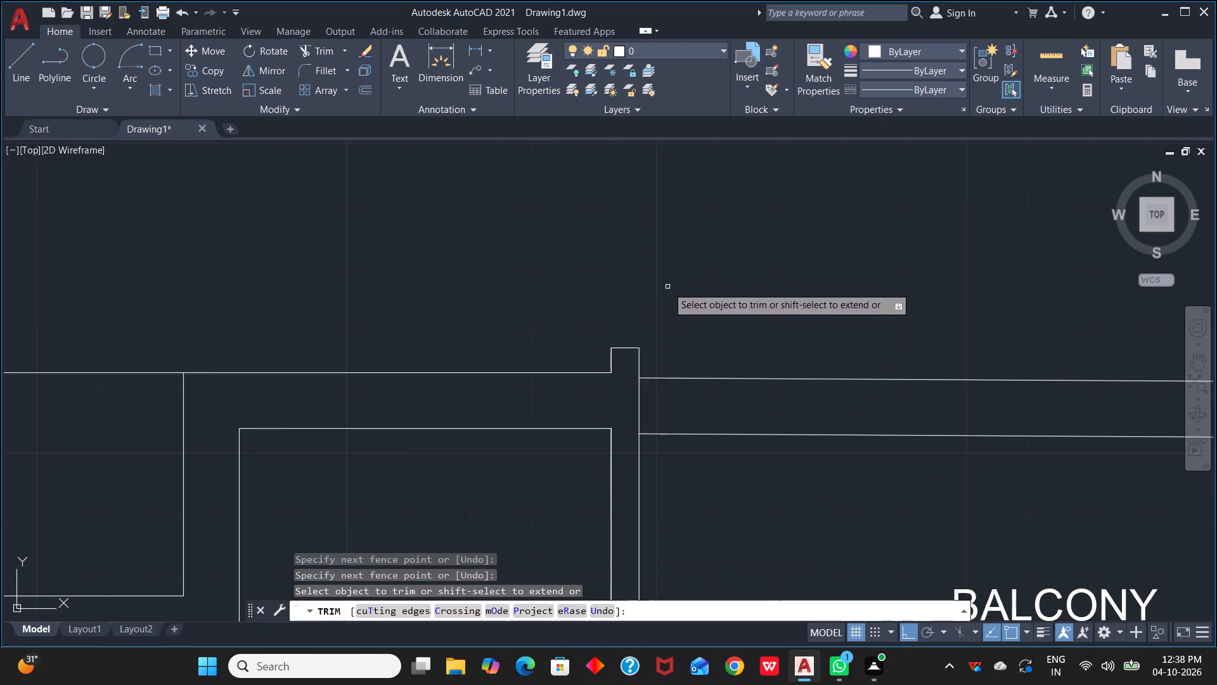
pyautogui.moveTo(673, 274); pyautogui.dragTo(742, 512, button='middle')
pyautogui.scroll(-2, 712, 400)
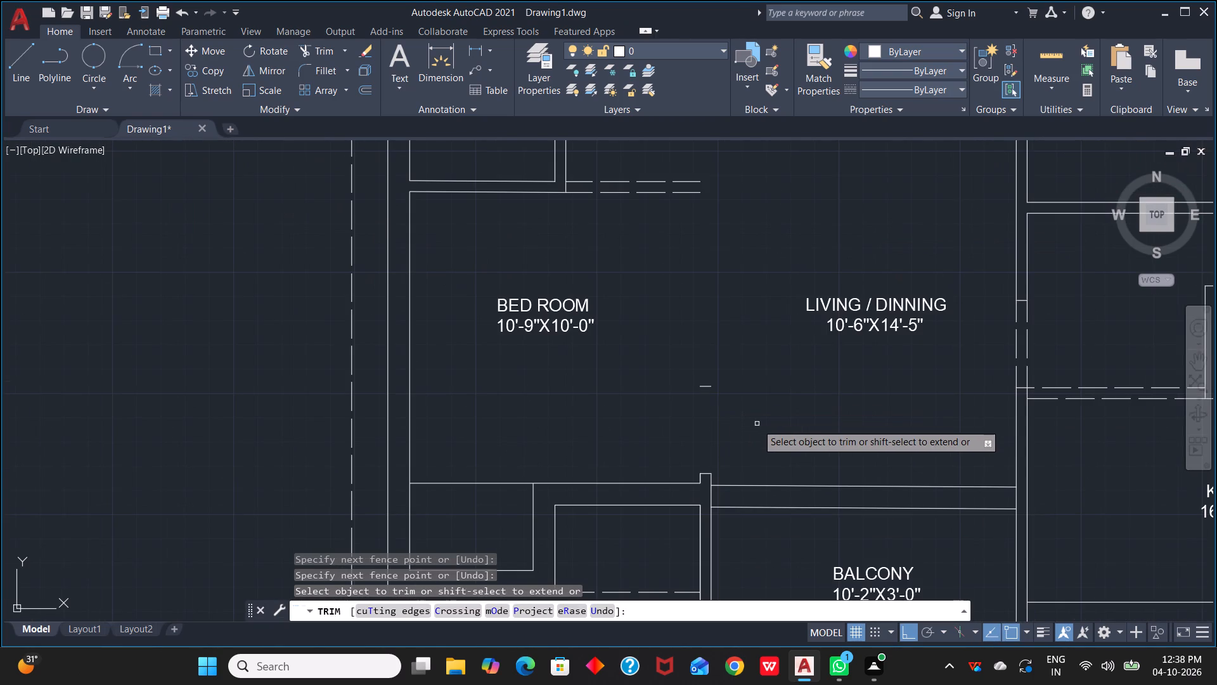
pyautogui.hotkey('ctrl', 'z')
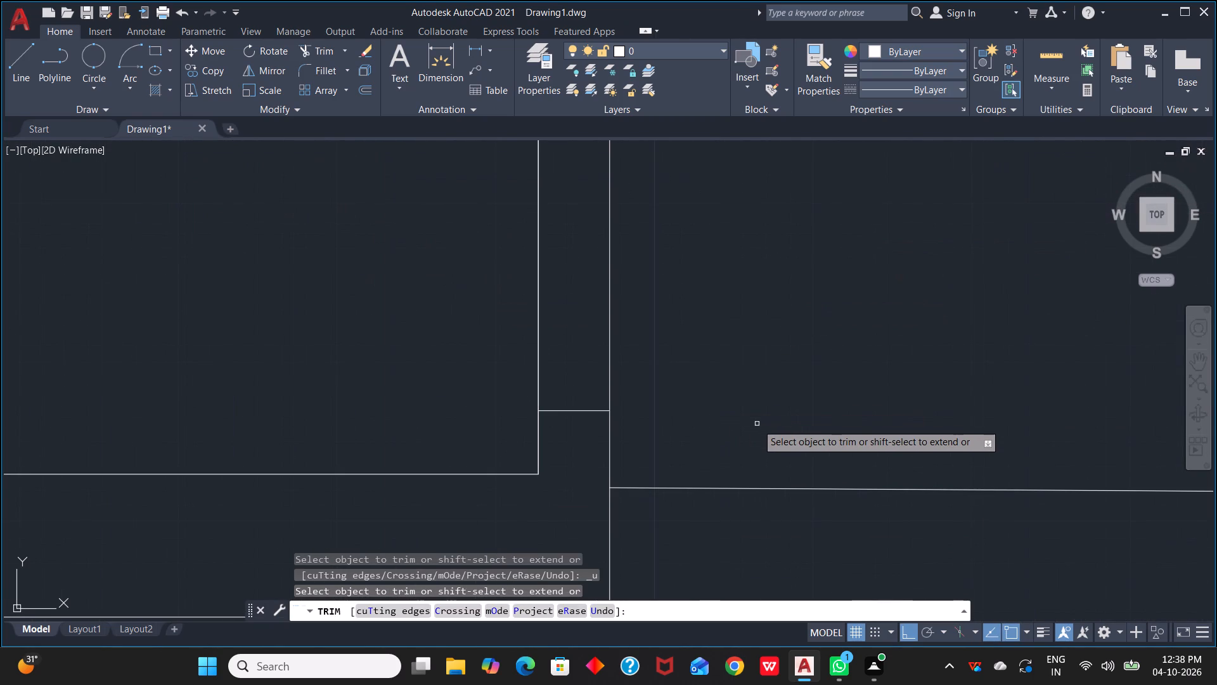
# Trim both wall faces between the two jamb lines to open the doorway between the bedroom and living/dining room.
pyautogui.scroll(-3, 742, 433)
pyautogui.scroll(1, 768, 427)
pyautogui.moveTo(781, 388); pyautogui.dragTo(850, 476, button='middle')
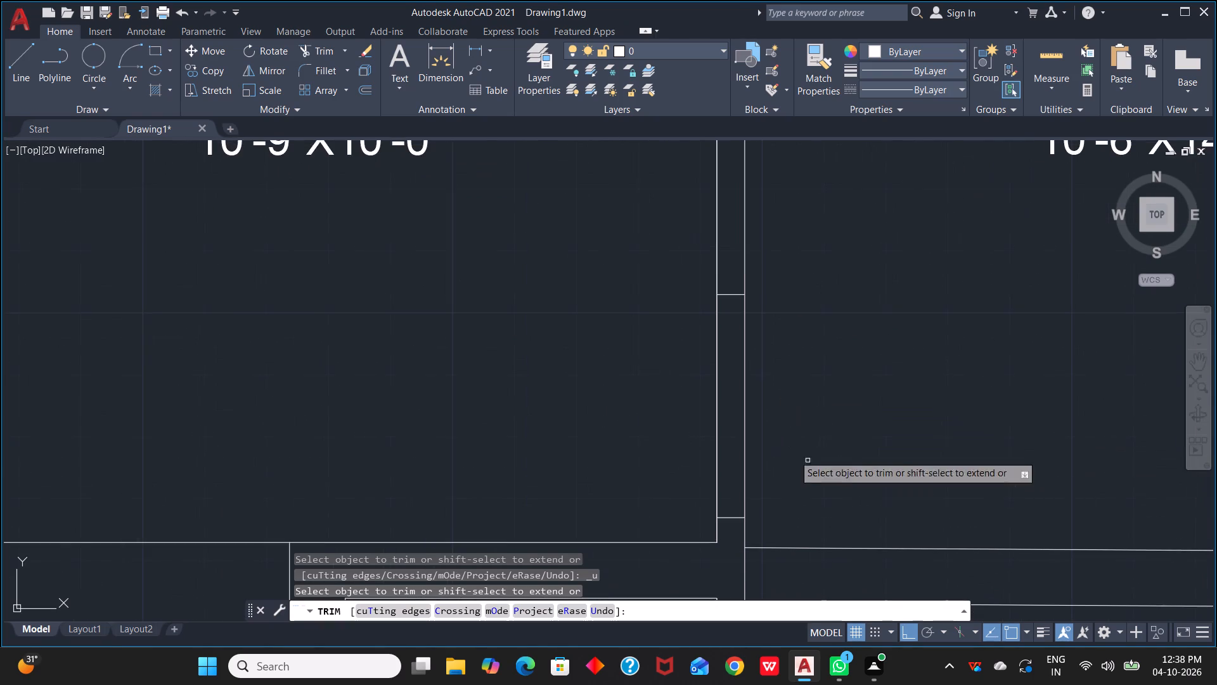
pyautogui.click(804, 427)
pyautogui.click(667, 424)
pyautogui.scroll(-1, 867, 439)
pyautogui.scroll(-2, 836, 395)
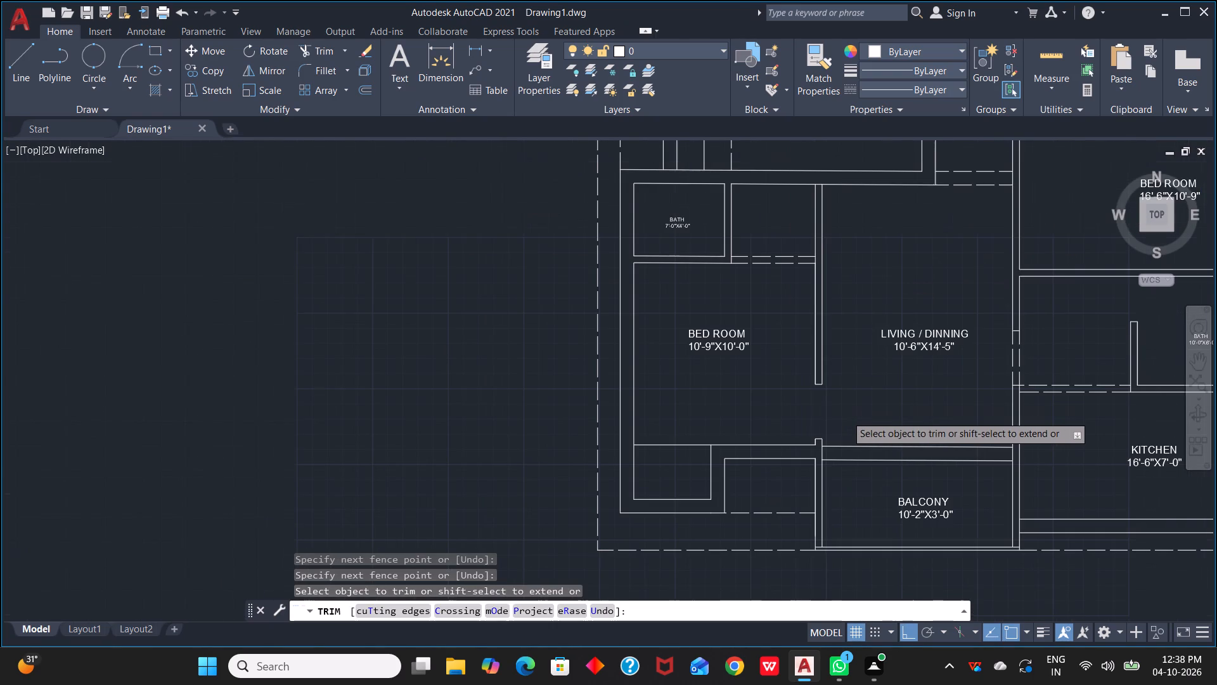
pyautogui.moveTo(879, 401); pyautogui.dragTo(825, 431, button='middle')
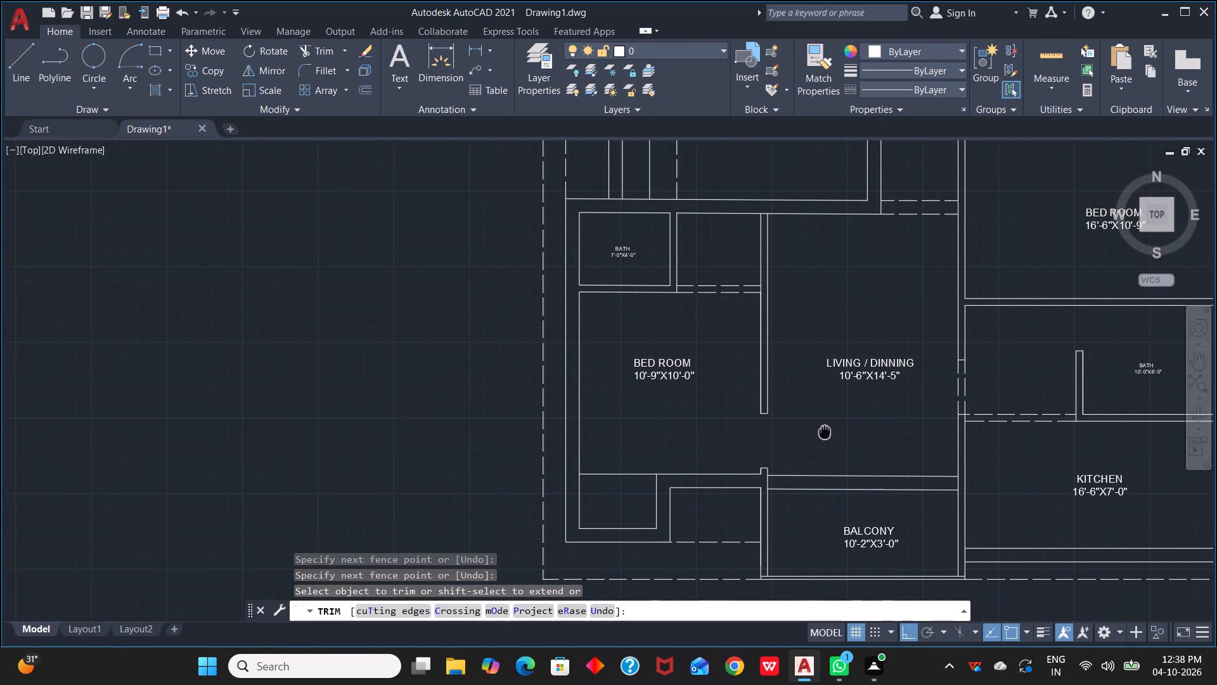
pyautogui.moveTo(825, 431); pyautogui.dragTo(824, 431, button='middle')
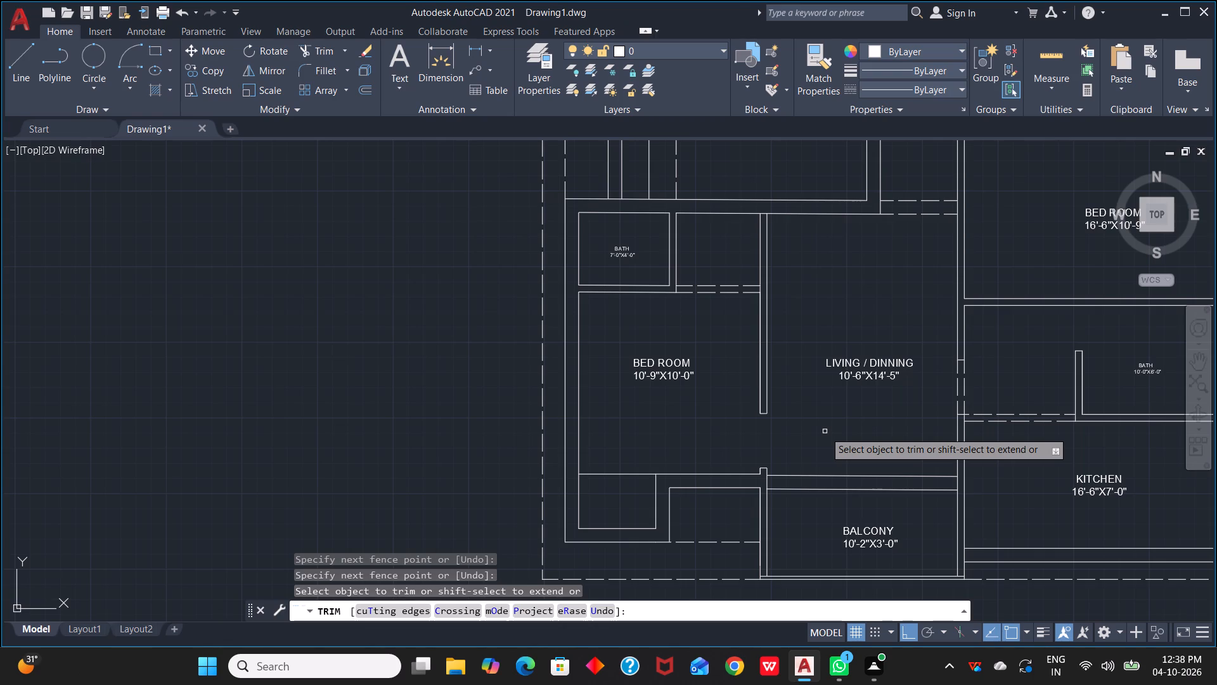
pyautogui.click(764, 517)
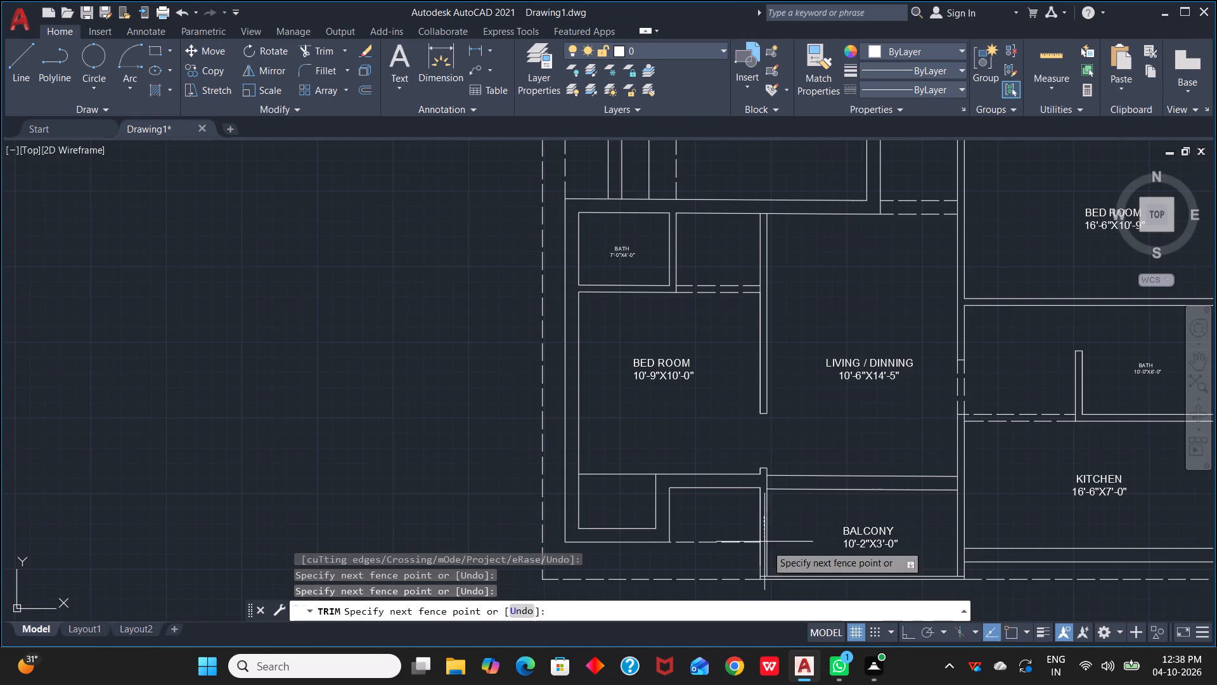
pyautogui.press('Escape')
# Offset the east face of the wall between the bedroom and living/dining room 3' east, across the balcony wall.
pyautogui.scroll(2, 780, 518)
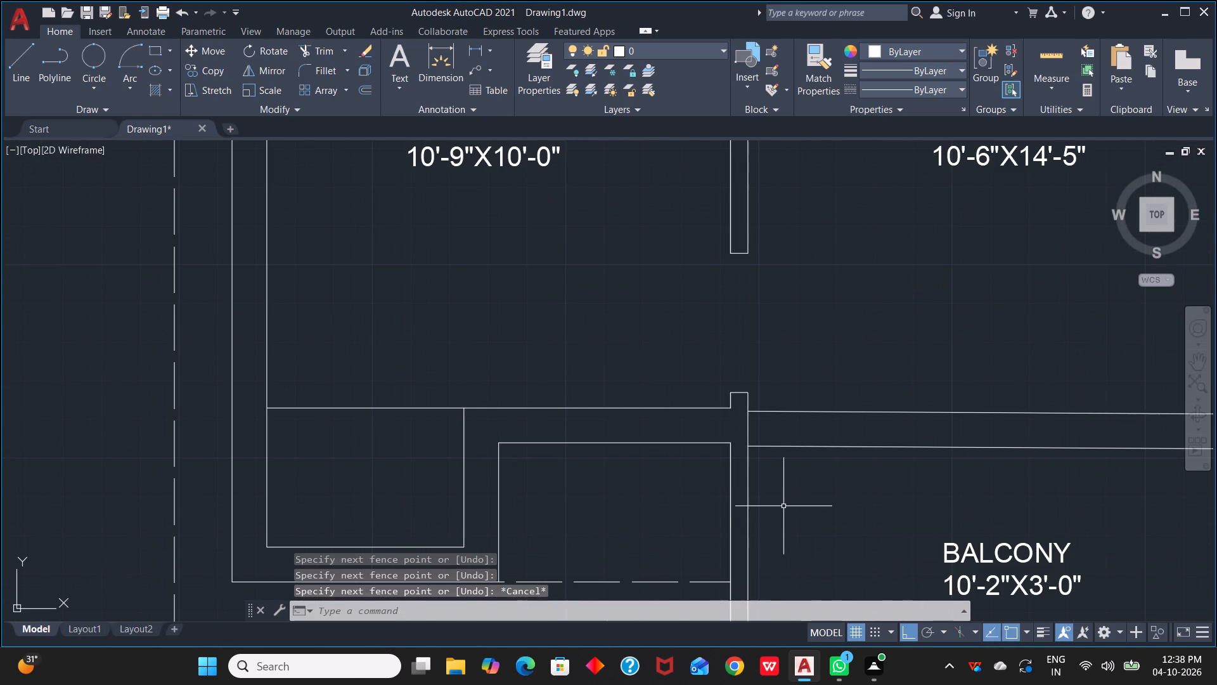
pyautogui.press('p')
pyautogui.press('BackSpace')
pyautogui.write('O')
pyautogui.press('space')
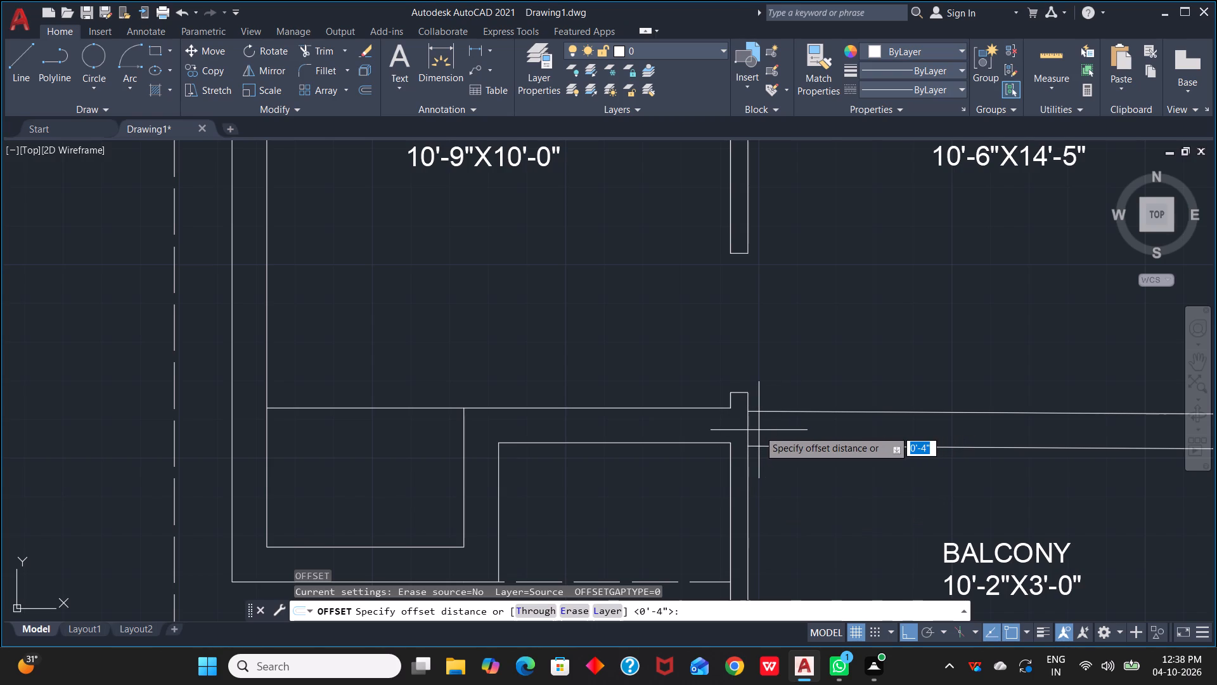
pyautogui.write("3'")
pyautogui.press('space')
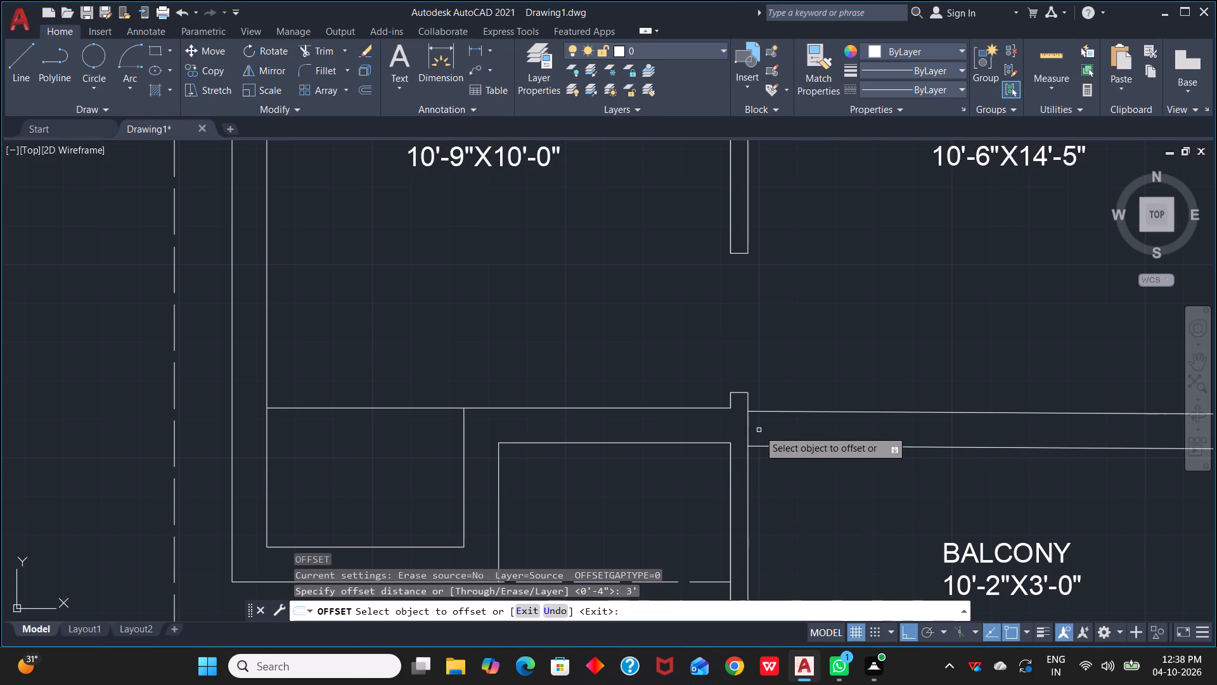
pyautogui.click(748, 429)
pyautogui.click(868, 426)
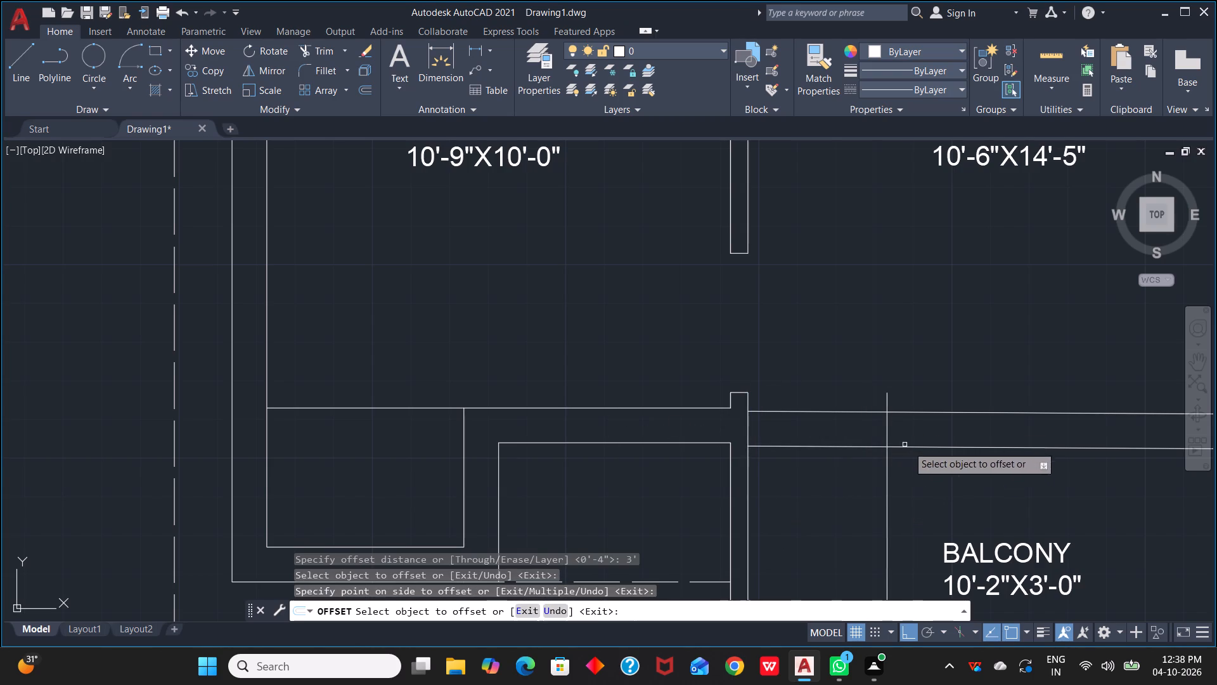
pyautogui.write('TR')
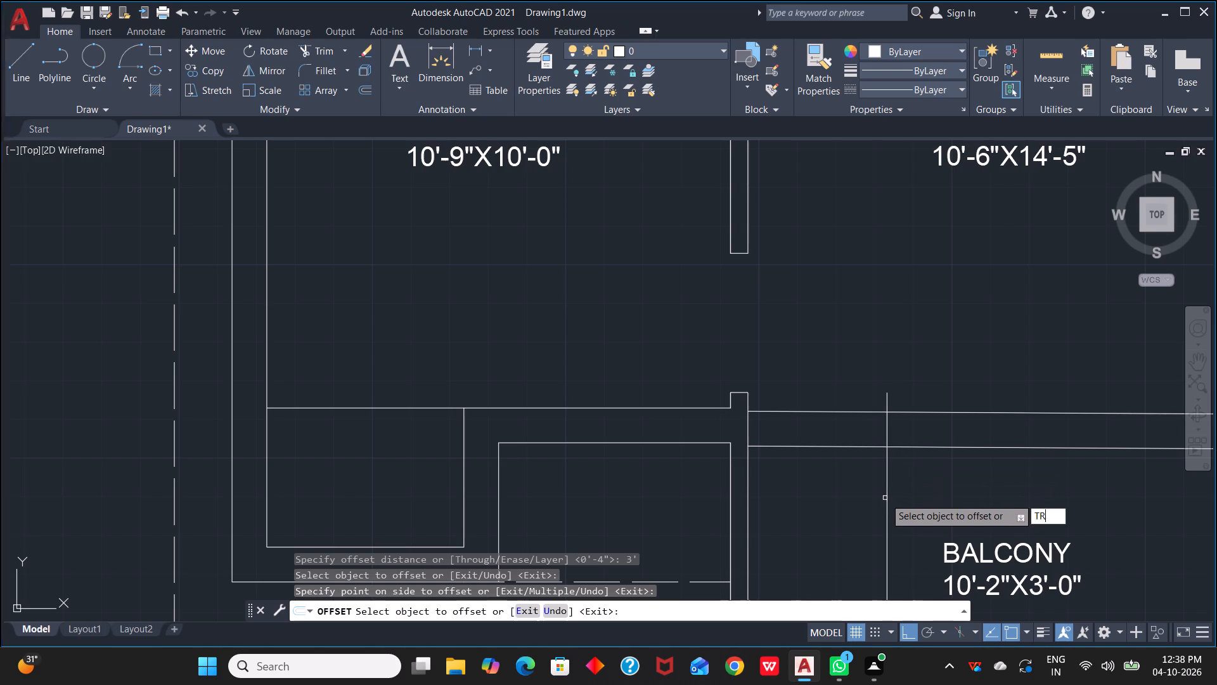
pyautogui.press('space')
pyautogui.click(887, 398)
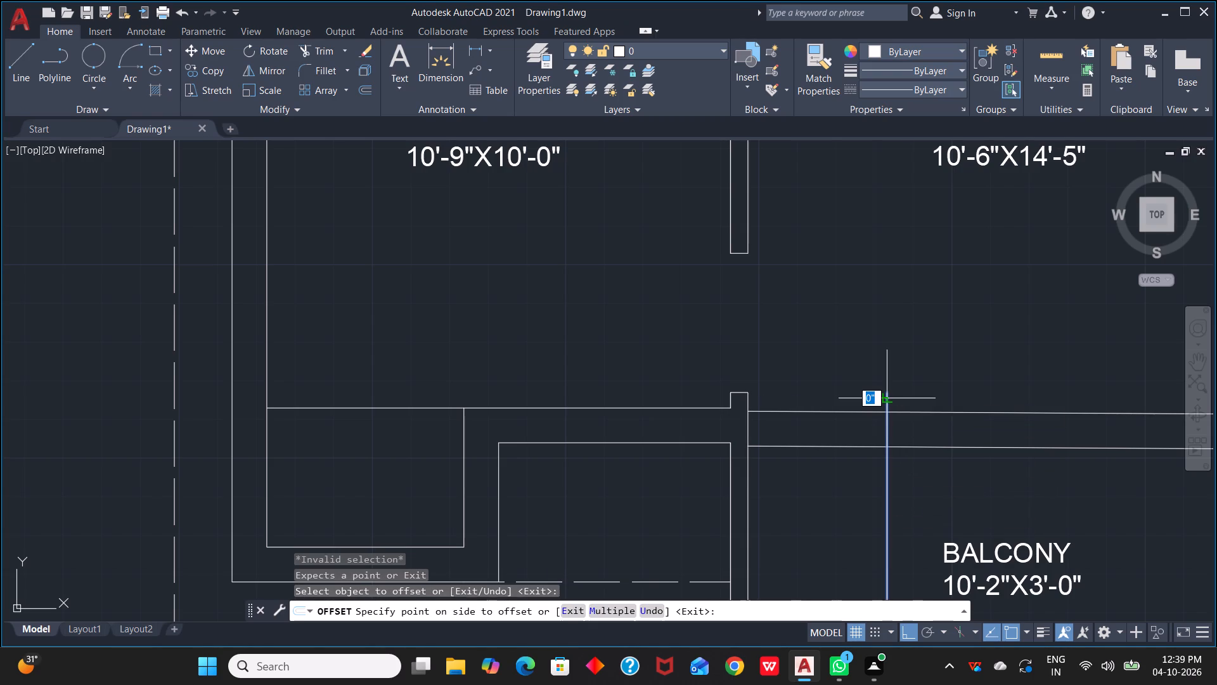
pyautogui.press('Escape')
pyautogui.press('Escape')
# Trim the offset line beyond the balcony wall and both wall faces west of it to open the balcony doorway.
pyautogui.press('t')
pyautogui.write('R')
pyautogui.press('space')
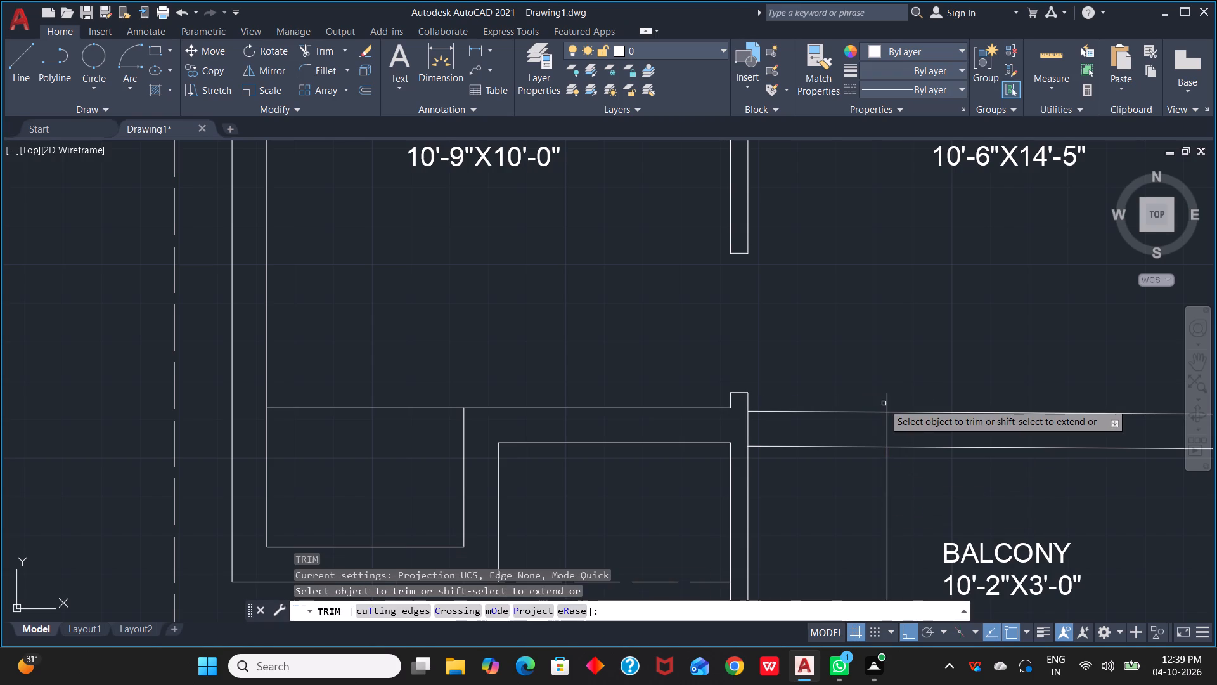
pyautogui.click(886, 403)
pyautogui.moveTo(839, 396); pyautogui.dragTo(831, 474)
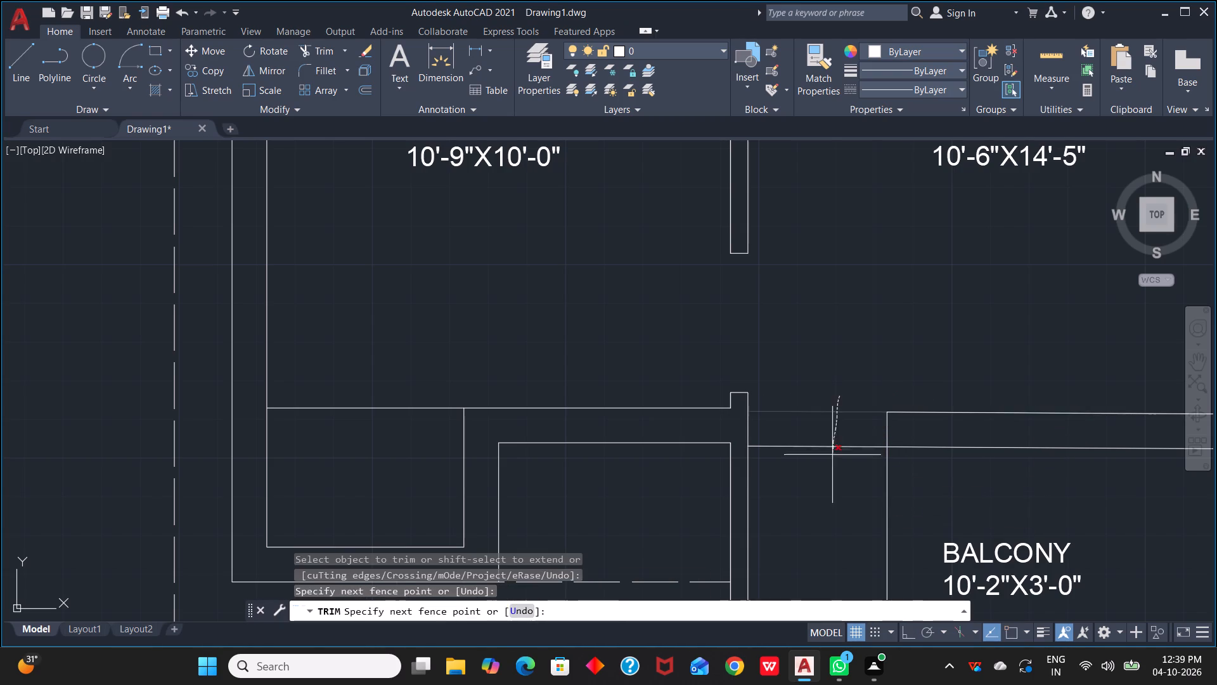
pyautogui.moveTo(831, 474); pyautogui.dragTo(831, 478)
pyautogui.moveTo(851, 485); pyautogui.dragTo(894, 486)
# Draw a short line across the wall east of the 7'-0"X4'-0" bath, at the bath's southeast corner.
pyautogui.scroll(-2, 891, 490)
pyautogui.moveTo(880, 504); pyautogui.dragTo(888, 456, button='middle')
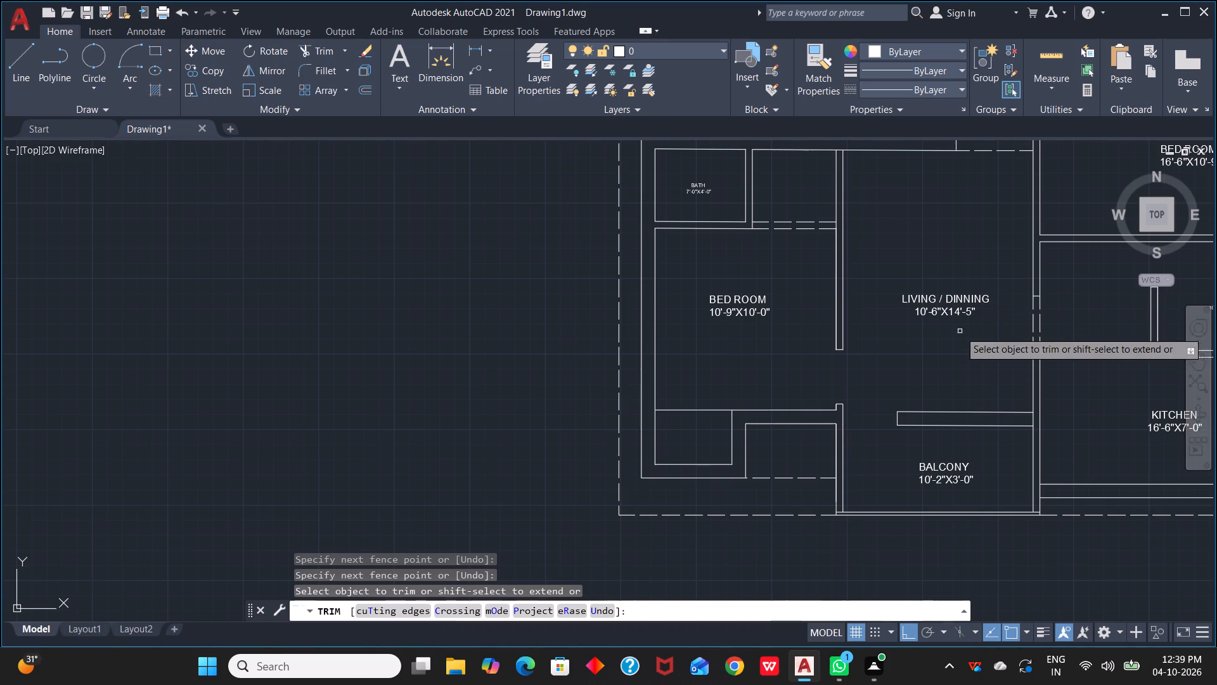
pyautogui.scroll(1, 775, 193)
pyautogui.moveTo(780, 197); pyautogui.dragTo(935, 421, button='middle')
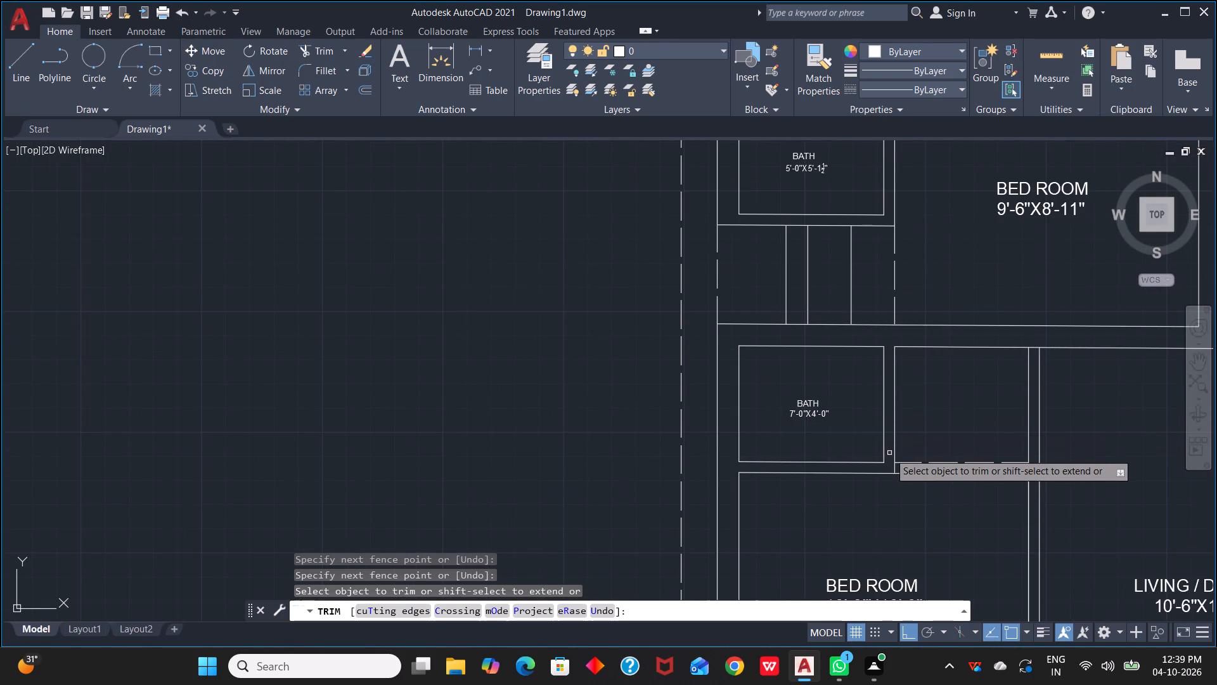
pyautogui.scroll(2, 889, 453)
pyautogui.press('l')
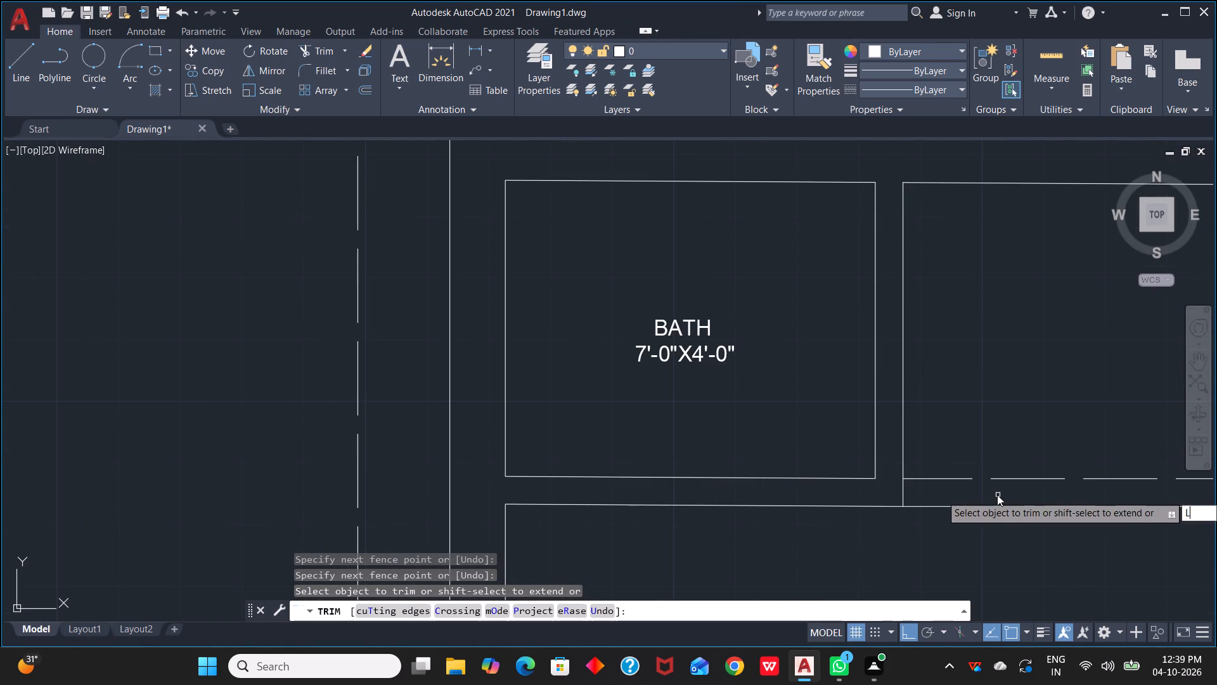
pyautogui.press('space')
pyautogui.press('Escape')
pyautogui.press('Escape')
pyautogui.press('l')
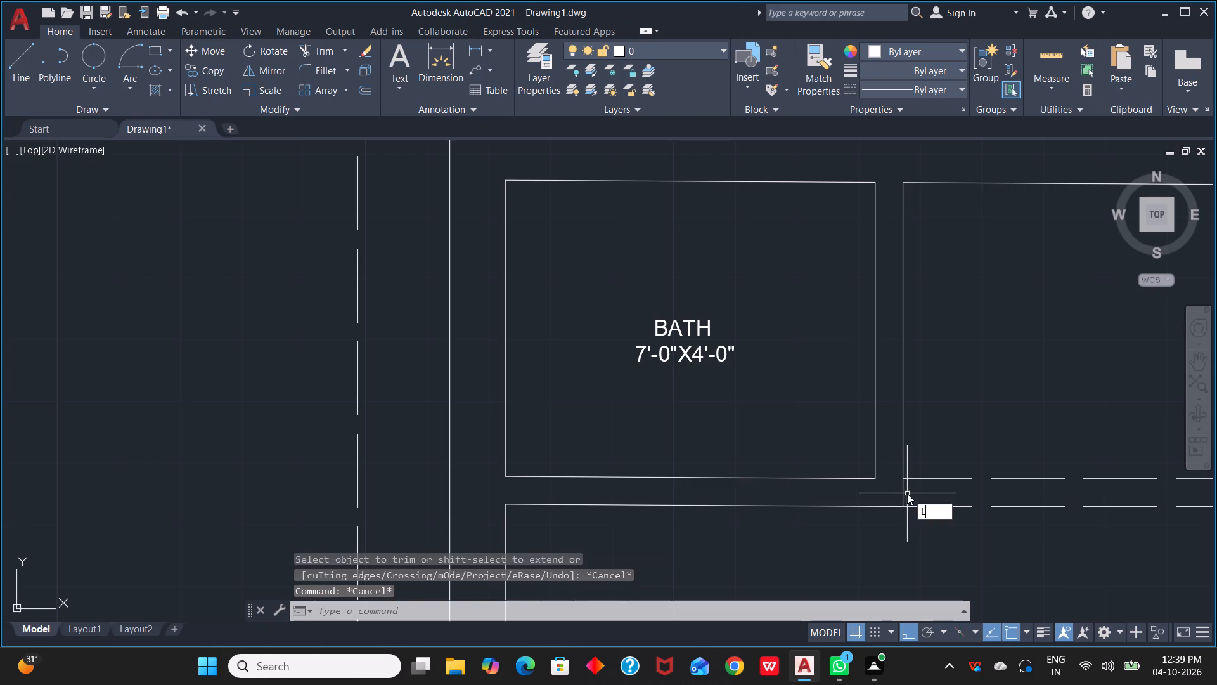
pyautogui.press('space')
pyautogui.click(902, 477)
pyautogui.scroll(3, 869, 477)
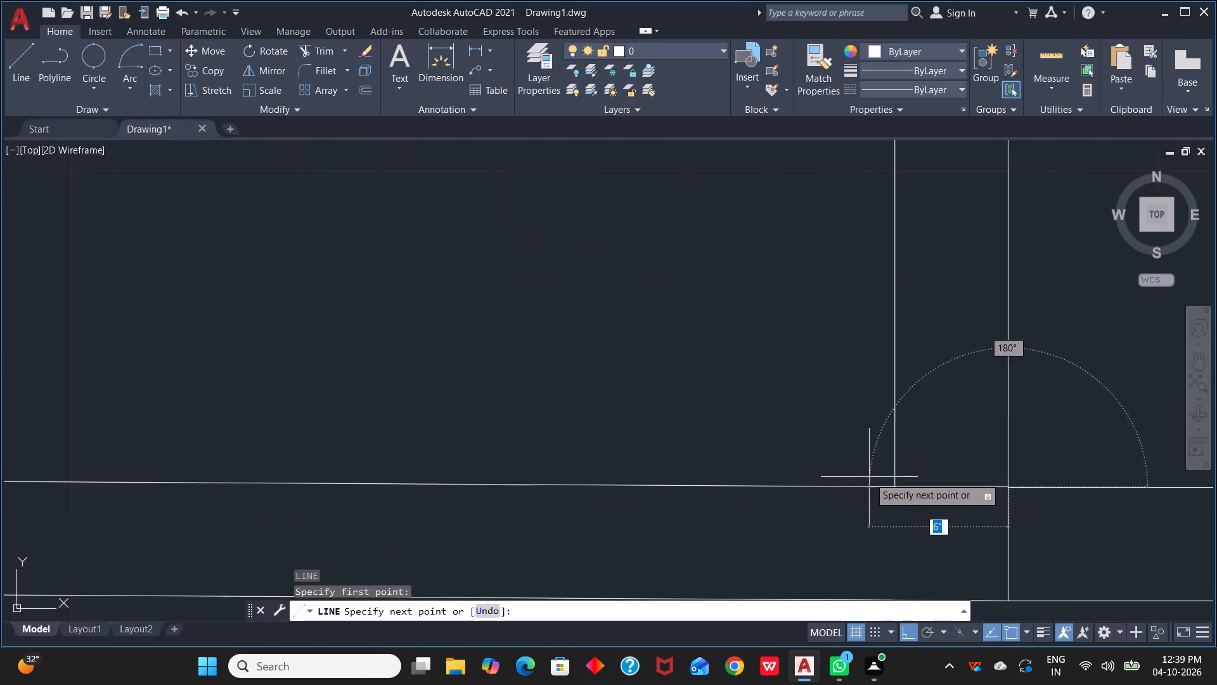
pyautogui.click(891, 488)
pyautogui.press('Escape')
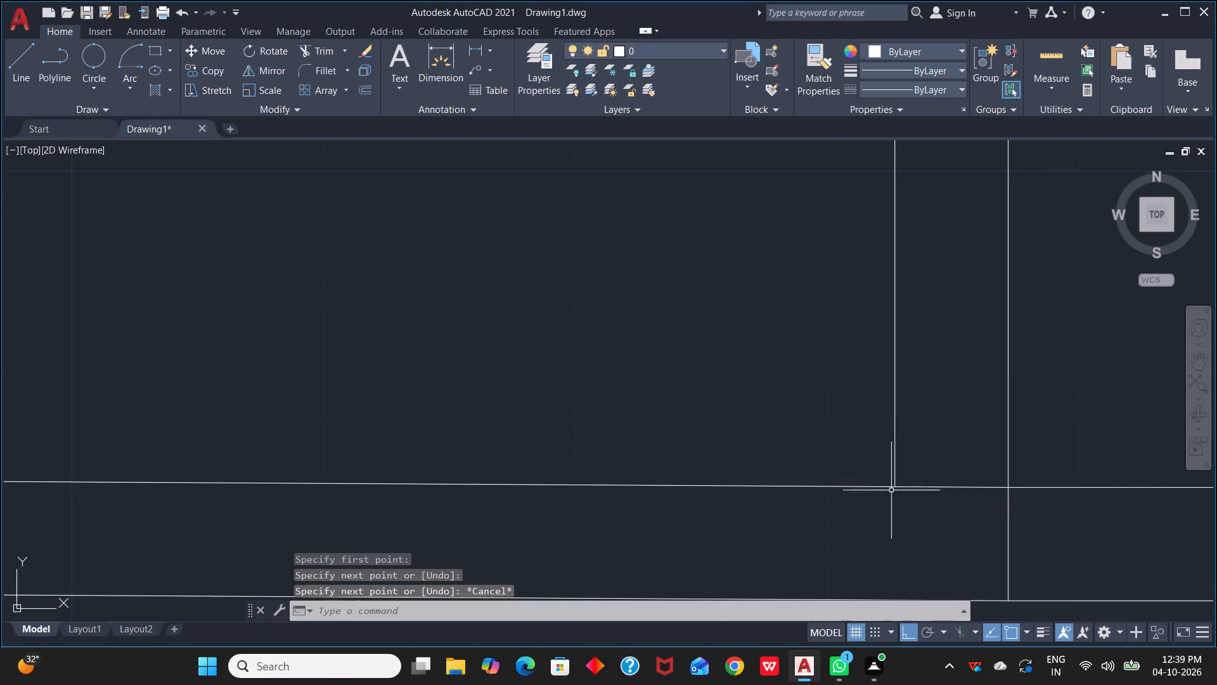
# Offset the short line at the bath's southeast corner 2.5' north to mark the door opening.
pyautogui.press('o')
pyautogui.press('space')
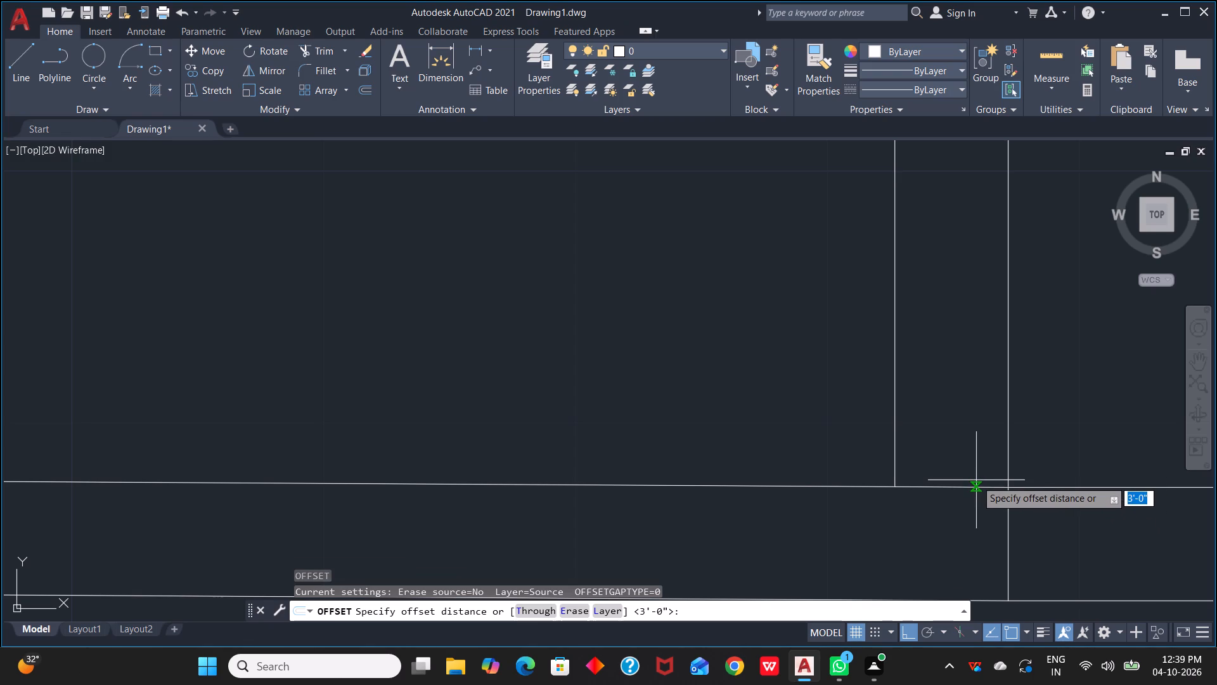
pyautogui.write("2.5'")
pyautogui.press('space')
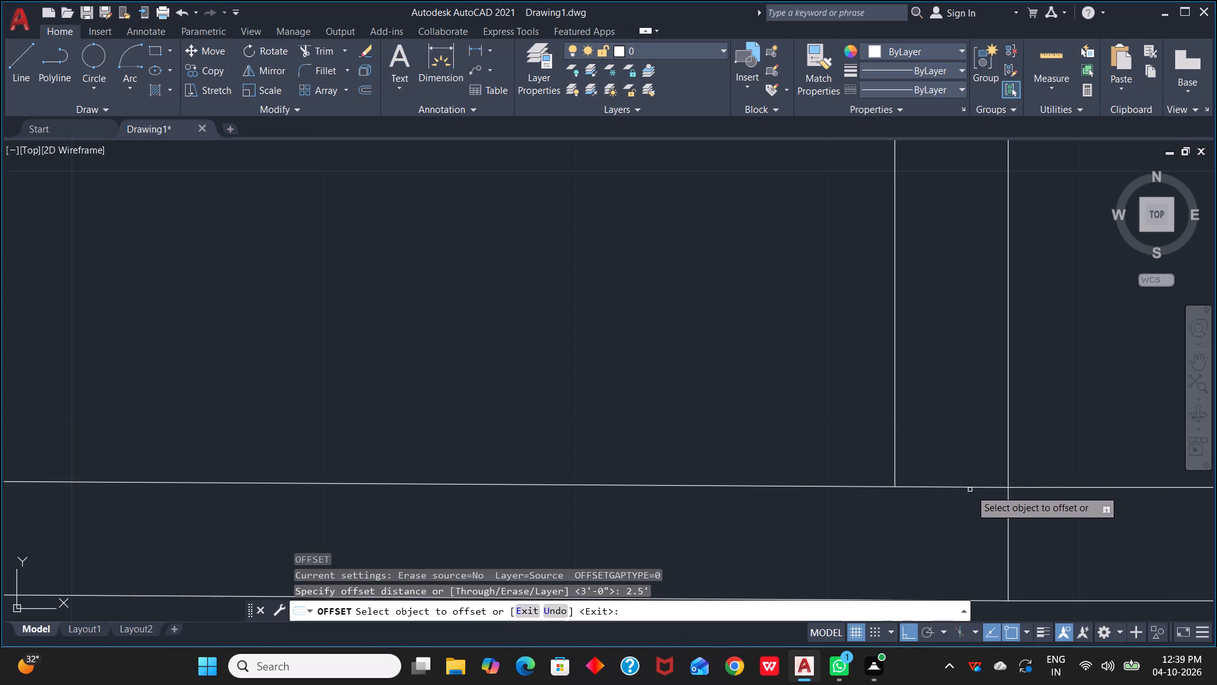
pyautogui.click(972, 488)
pyautogui.click(956, 391)
pyautogui.scroll(-3, 957, 391)
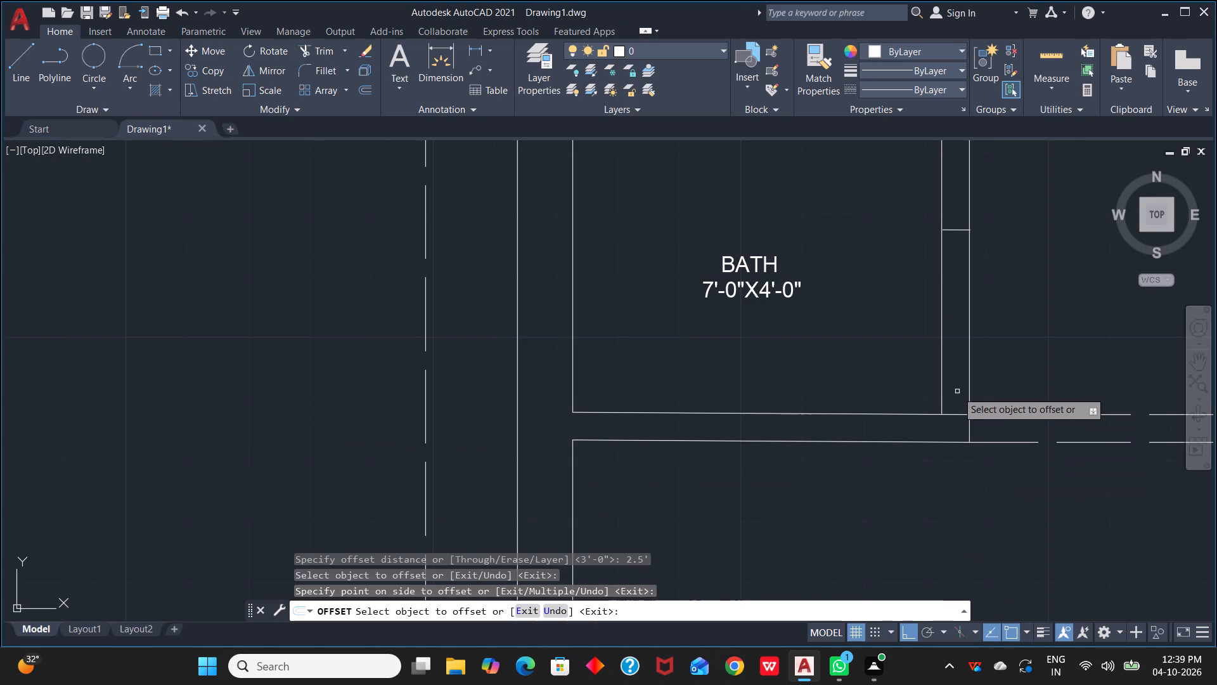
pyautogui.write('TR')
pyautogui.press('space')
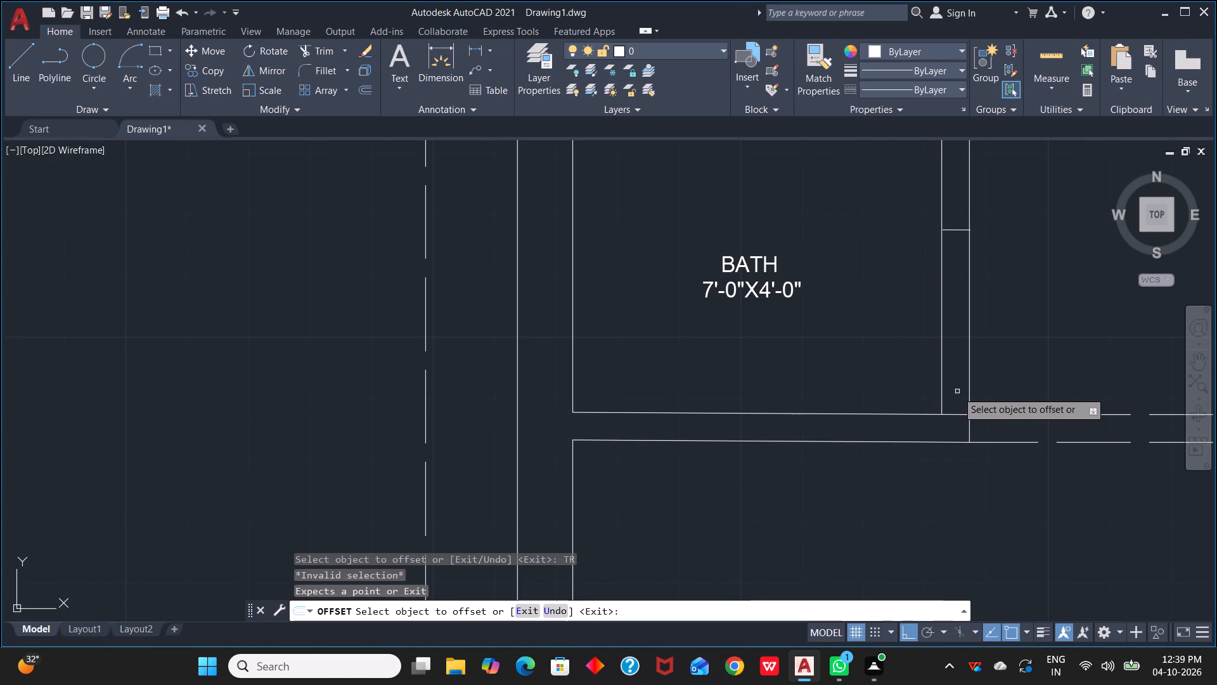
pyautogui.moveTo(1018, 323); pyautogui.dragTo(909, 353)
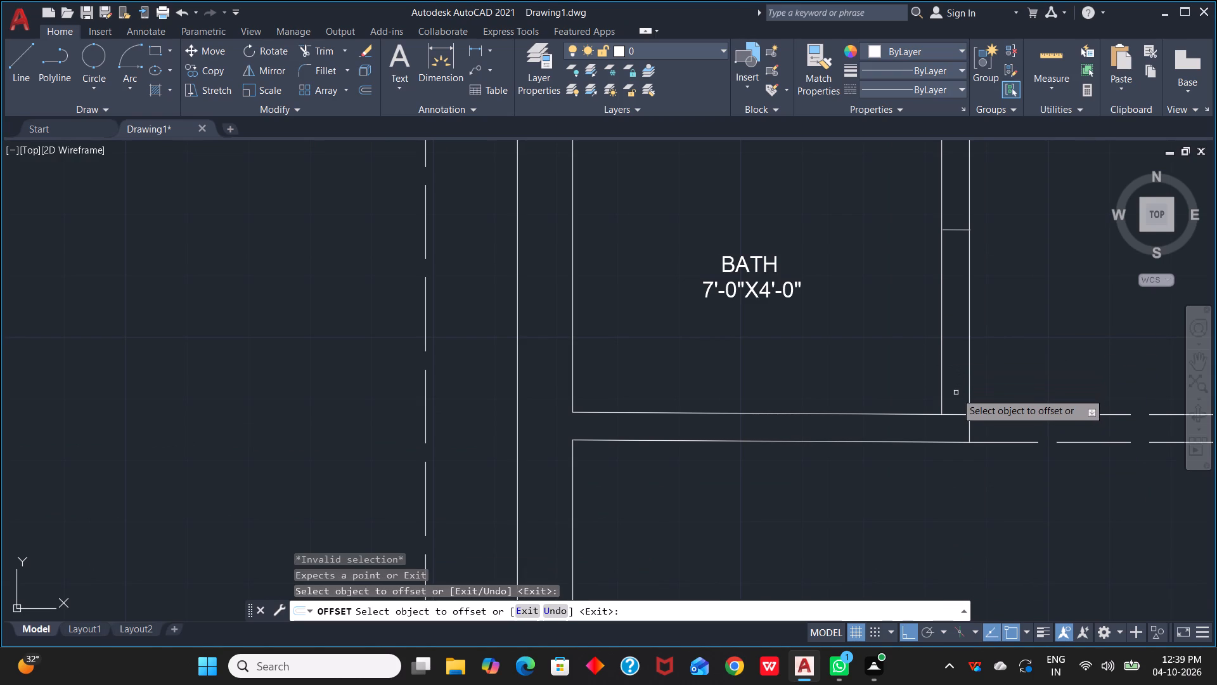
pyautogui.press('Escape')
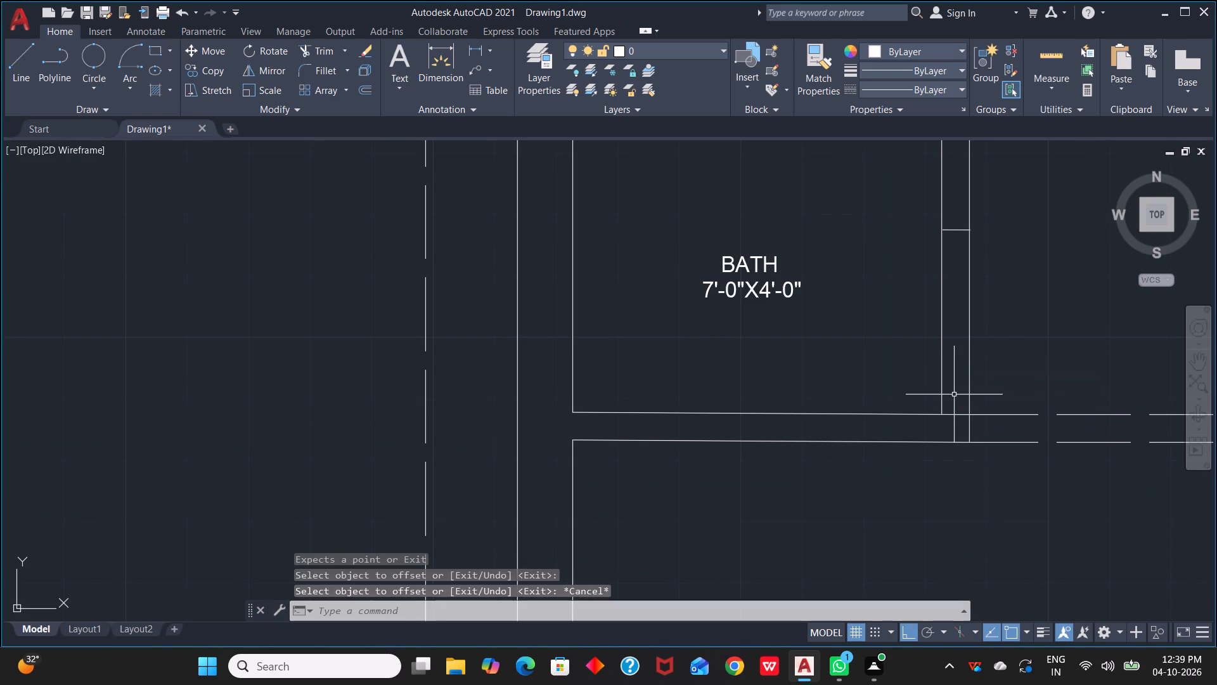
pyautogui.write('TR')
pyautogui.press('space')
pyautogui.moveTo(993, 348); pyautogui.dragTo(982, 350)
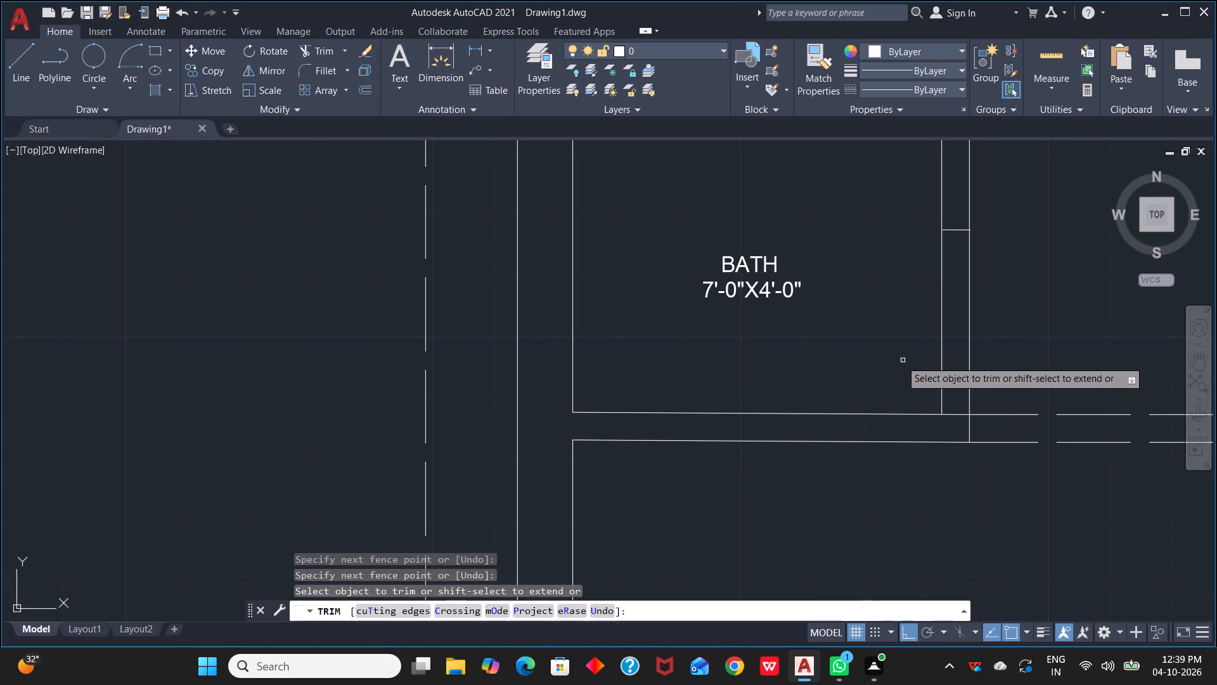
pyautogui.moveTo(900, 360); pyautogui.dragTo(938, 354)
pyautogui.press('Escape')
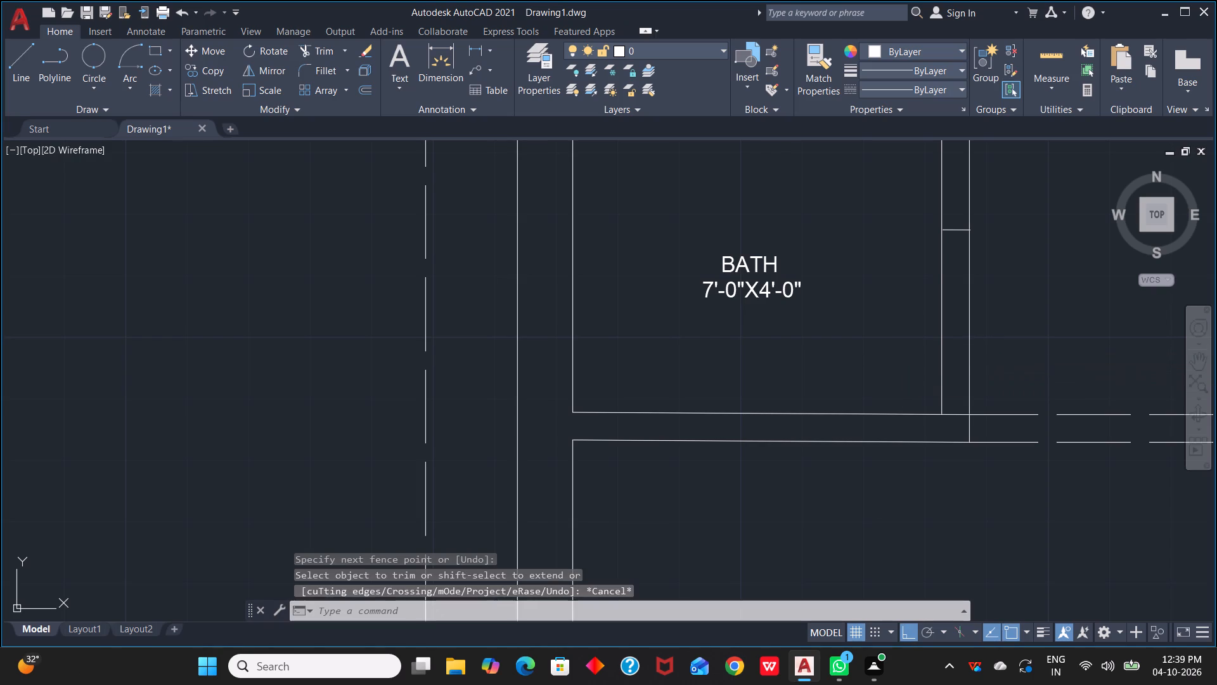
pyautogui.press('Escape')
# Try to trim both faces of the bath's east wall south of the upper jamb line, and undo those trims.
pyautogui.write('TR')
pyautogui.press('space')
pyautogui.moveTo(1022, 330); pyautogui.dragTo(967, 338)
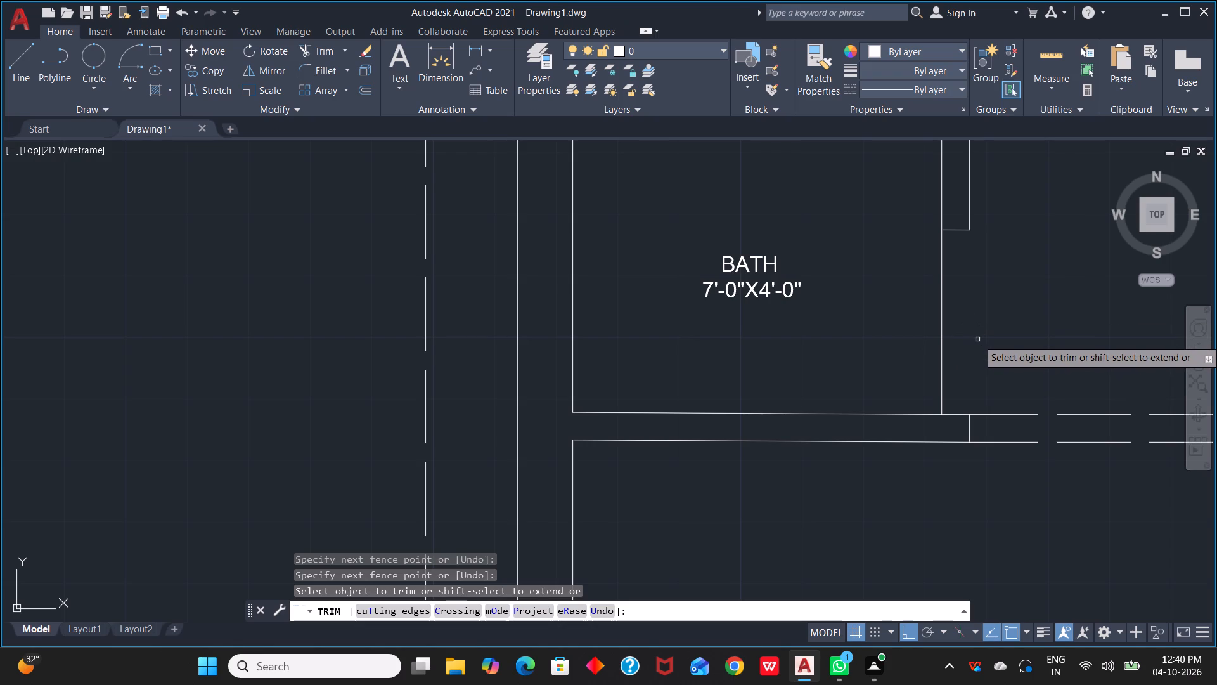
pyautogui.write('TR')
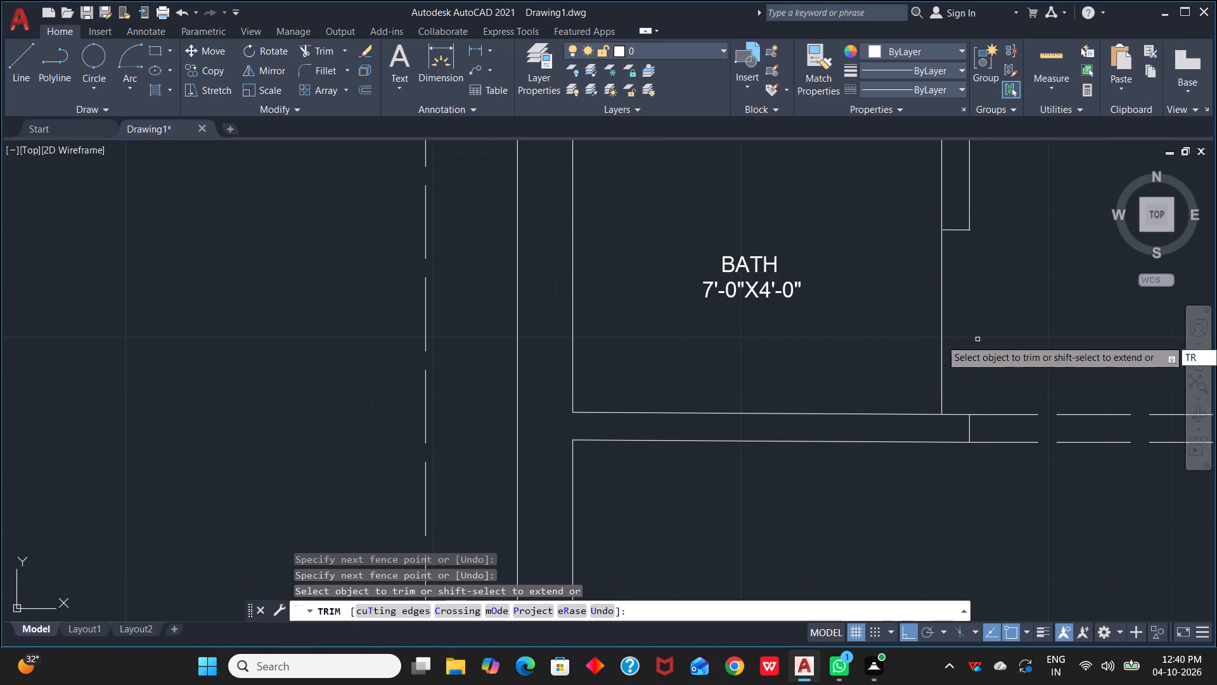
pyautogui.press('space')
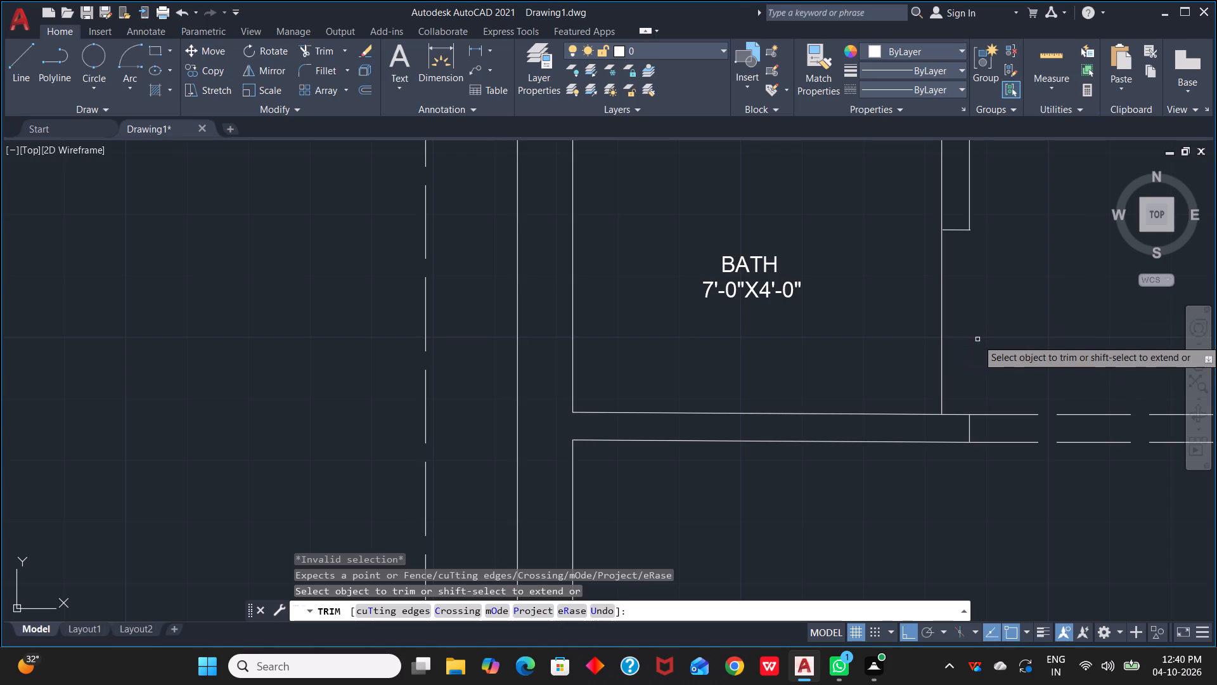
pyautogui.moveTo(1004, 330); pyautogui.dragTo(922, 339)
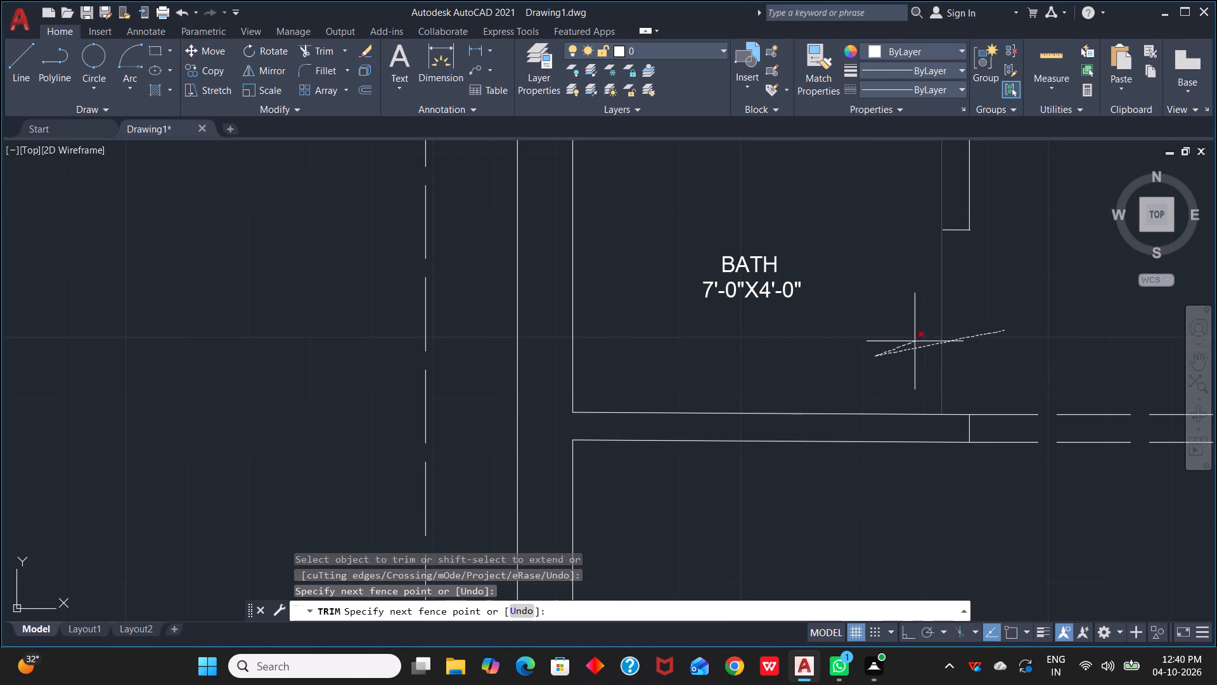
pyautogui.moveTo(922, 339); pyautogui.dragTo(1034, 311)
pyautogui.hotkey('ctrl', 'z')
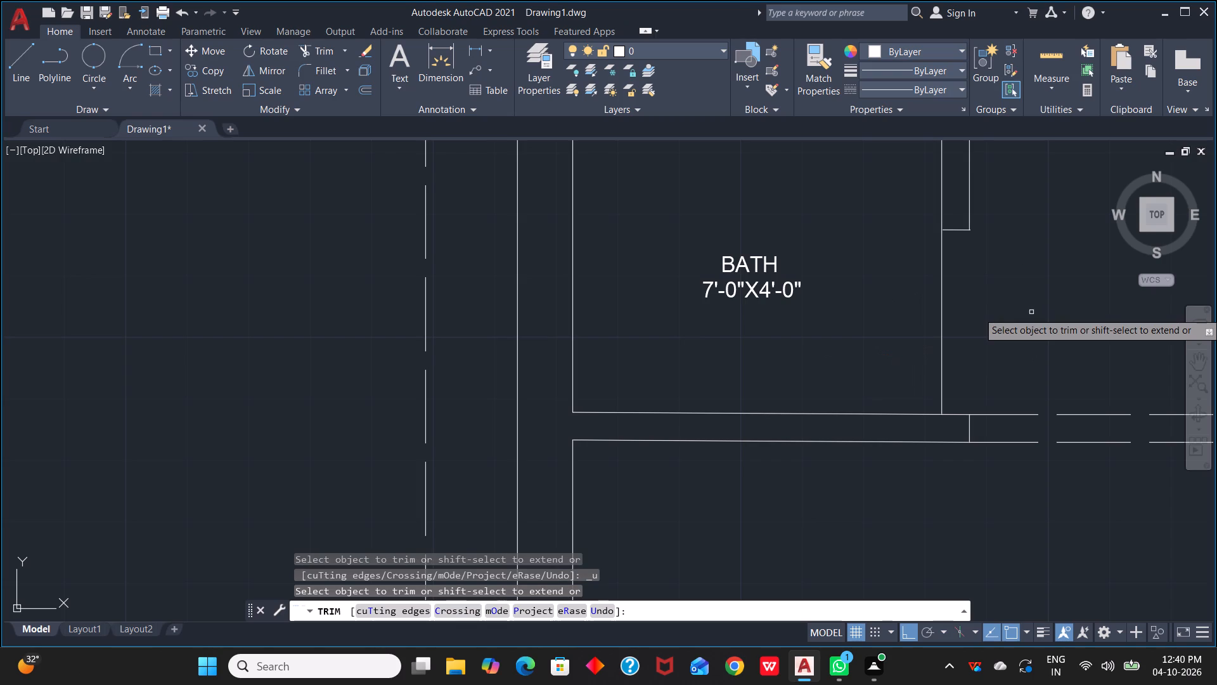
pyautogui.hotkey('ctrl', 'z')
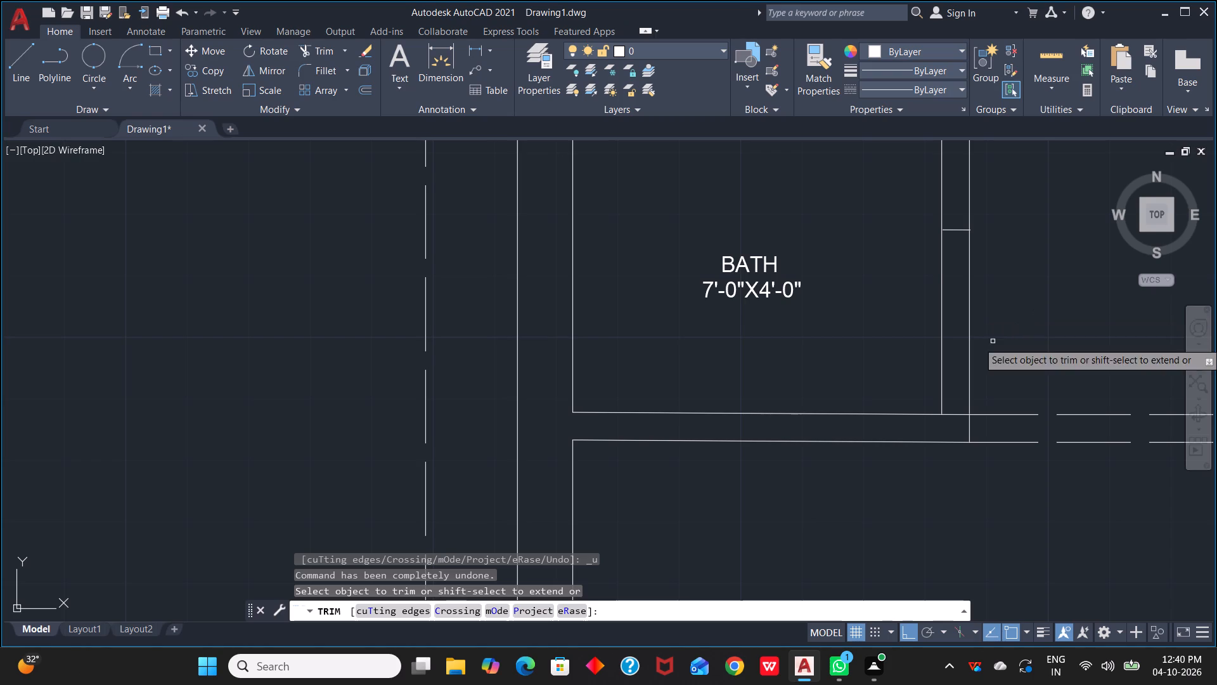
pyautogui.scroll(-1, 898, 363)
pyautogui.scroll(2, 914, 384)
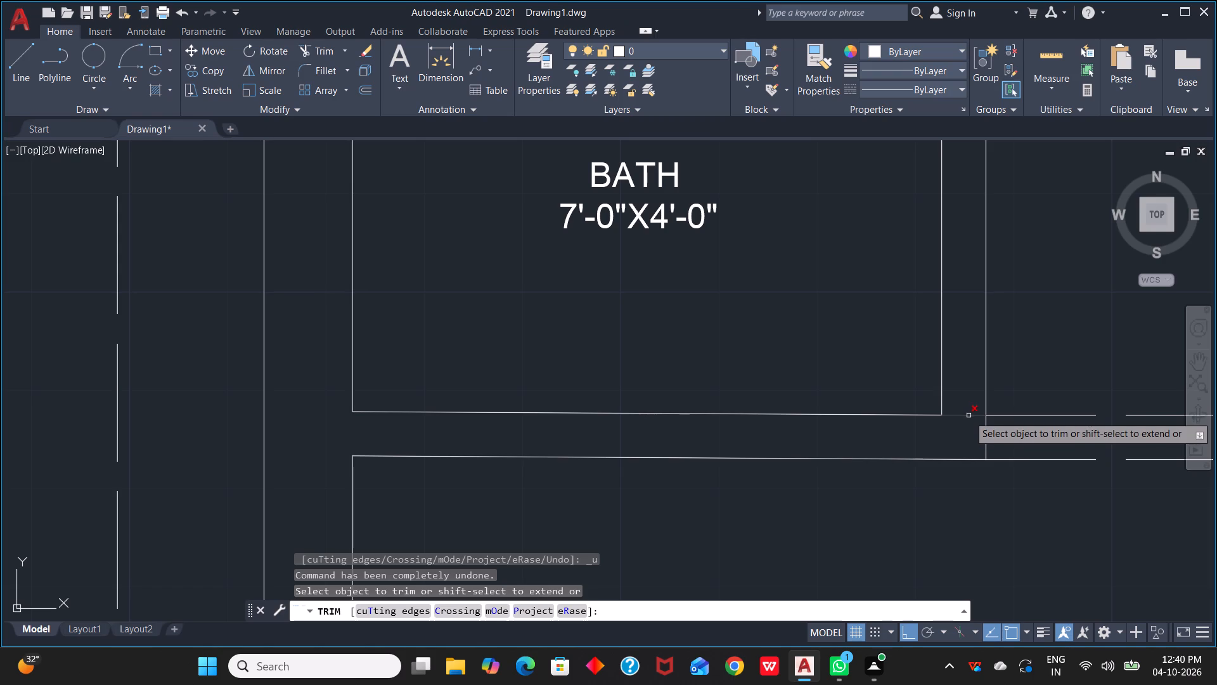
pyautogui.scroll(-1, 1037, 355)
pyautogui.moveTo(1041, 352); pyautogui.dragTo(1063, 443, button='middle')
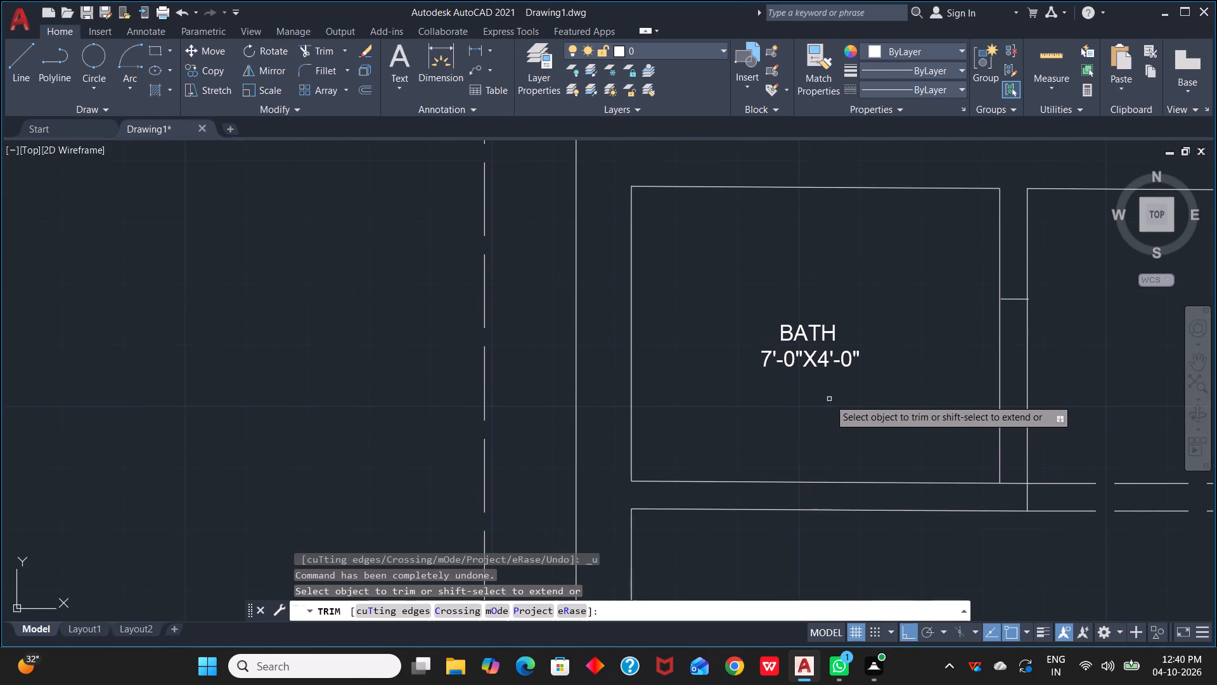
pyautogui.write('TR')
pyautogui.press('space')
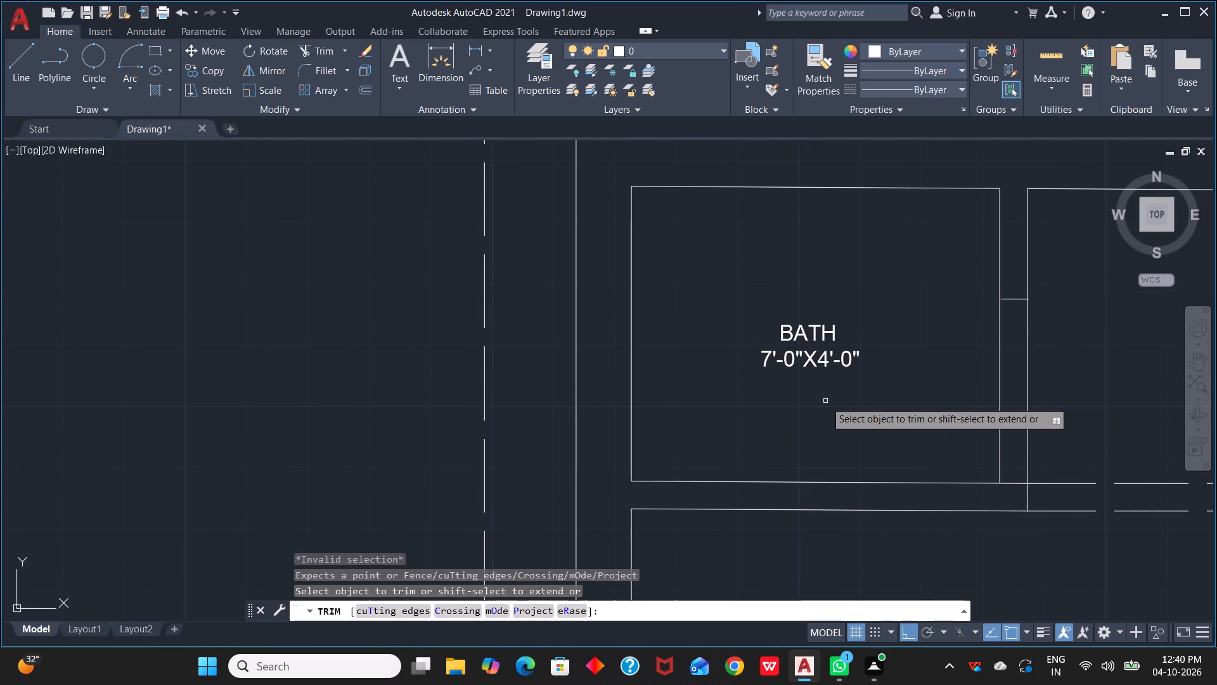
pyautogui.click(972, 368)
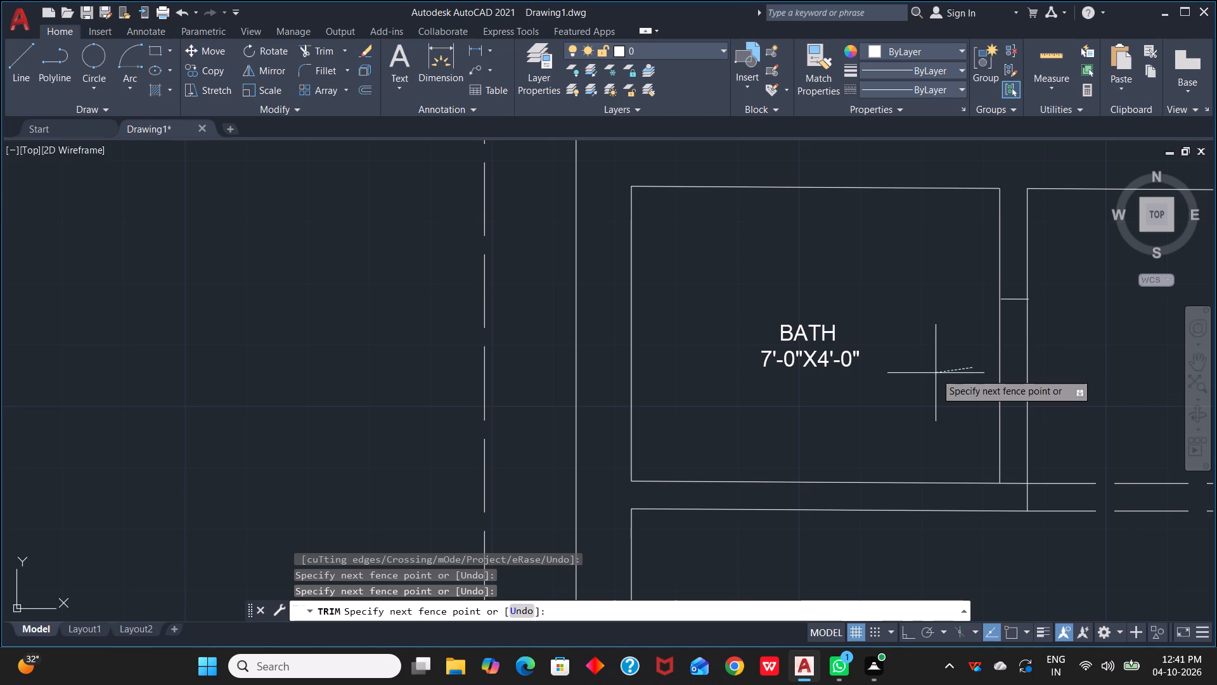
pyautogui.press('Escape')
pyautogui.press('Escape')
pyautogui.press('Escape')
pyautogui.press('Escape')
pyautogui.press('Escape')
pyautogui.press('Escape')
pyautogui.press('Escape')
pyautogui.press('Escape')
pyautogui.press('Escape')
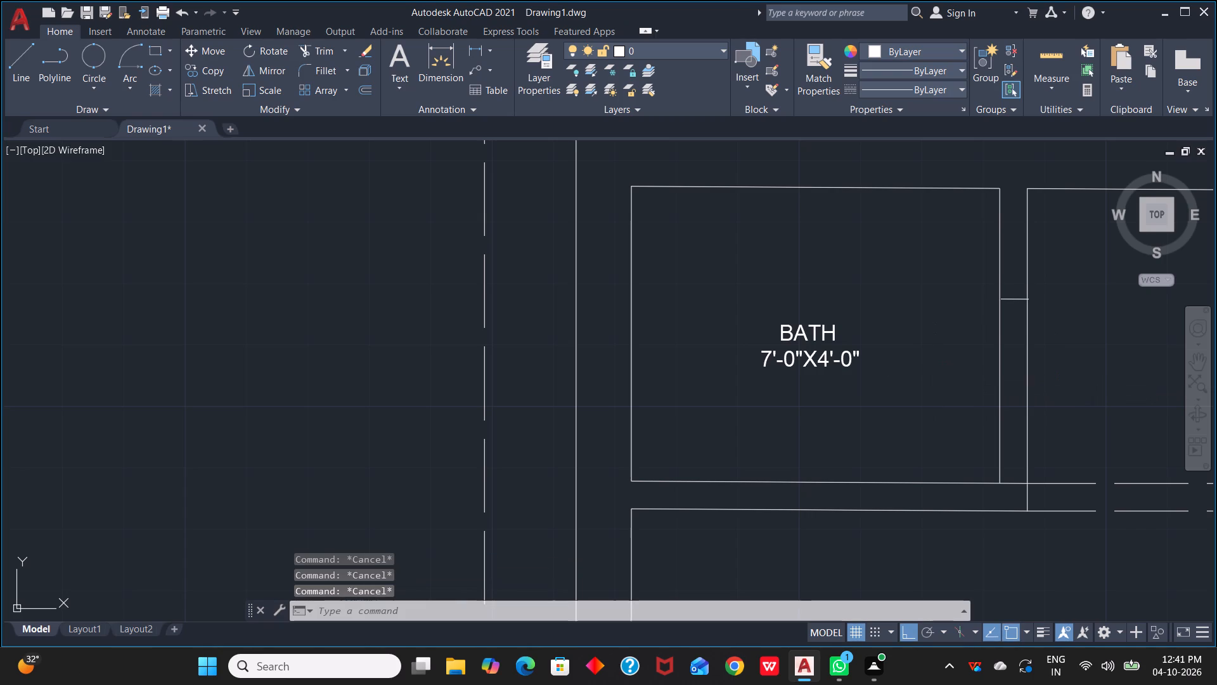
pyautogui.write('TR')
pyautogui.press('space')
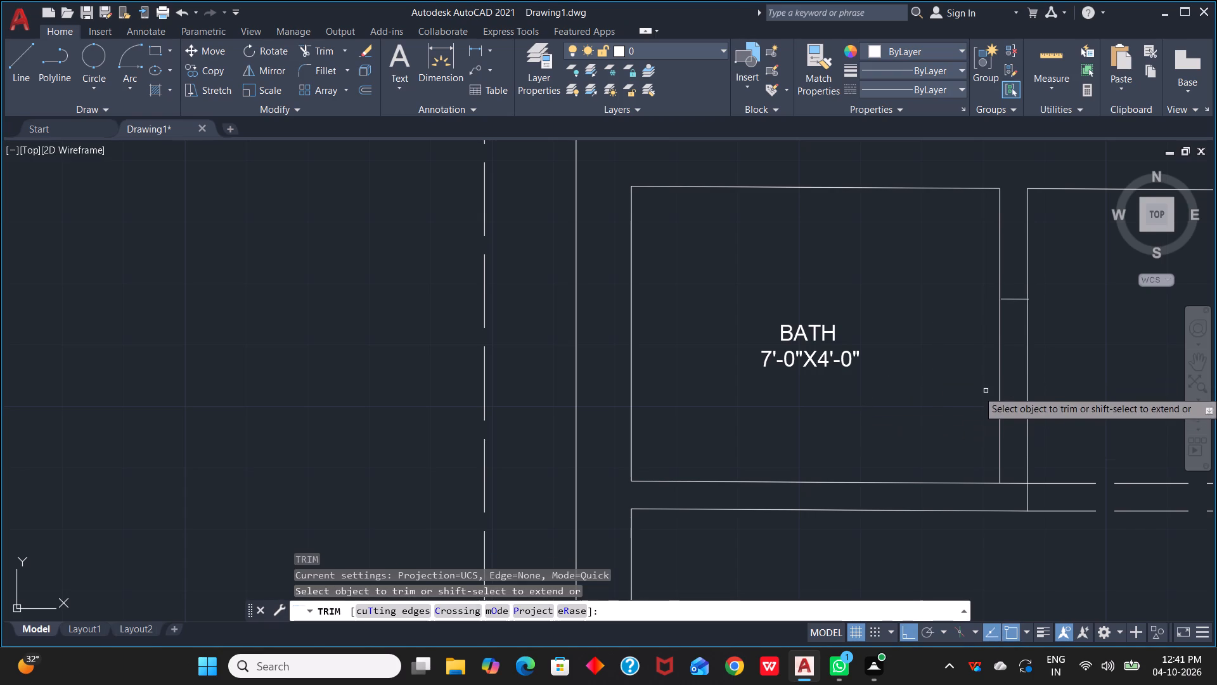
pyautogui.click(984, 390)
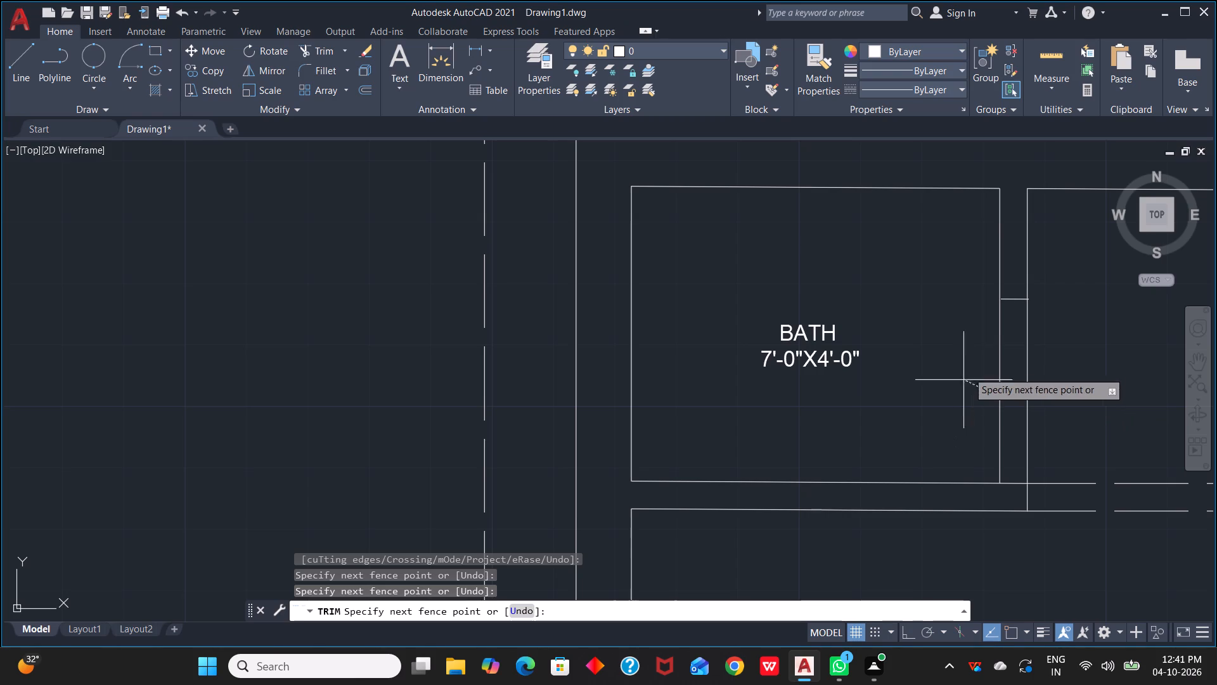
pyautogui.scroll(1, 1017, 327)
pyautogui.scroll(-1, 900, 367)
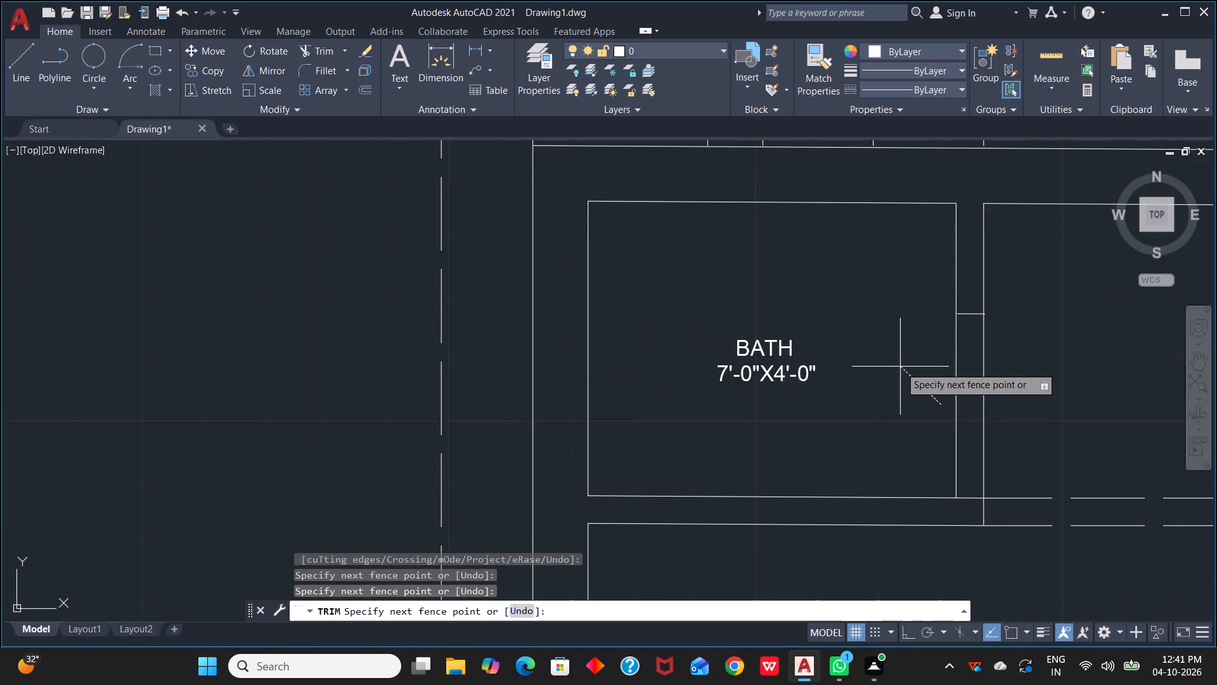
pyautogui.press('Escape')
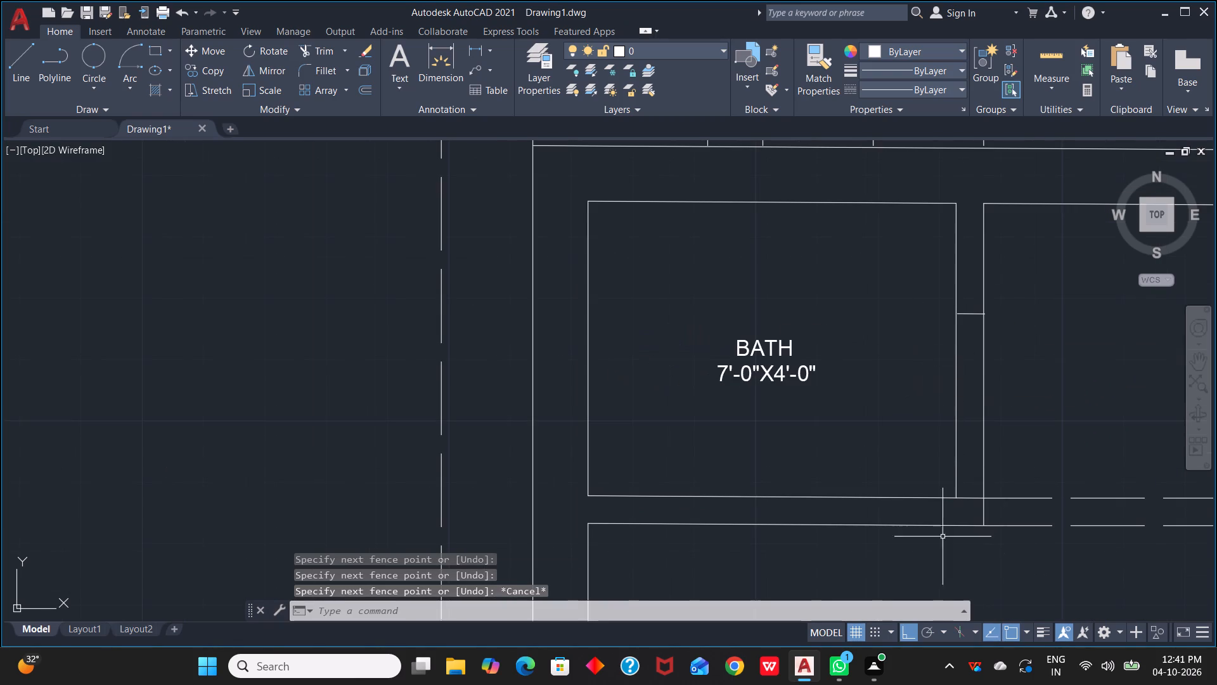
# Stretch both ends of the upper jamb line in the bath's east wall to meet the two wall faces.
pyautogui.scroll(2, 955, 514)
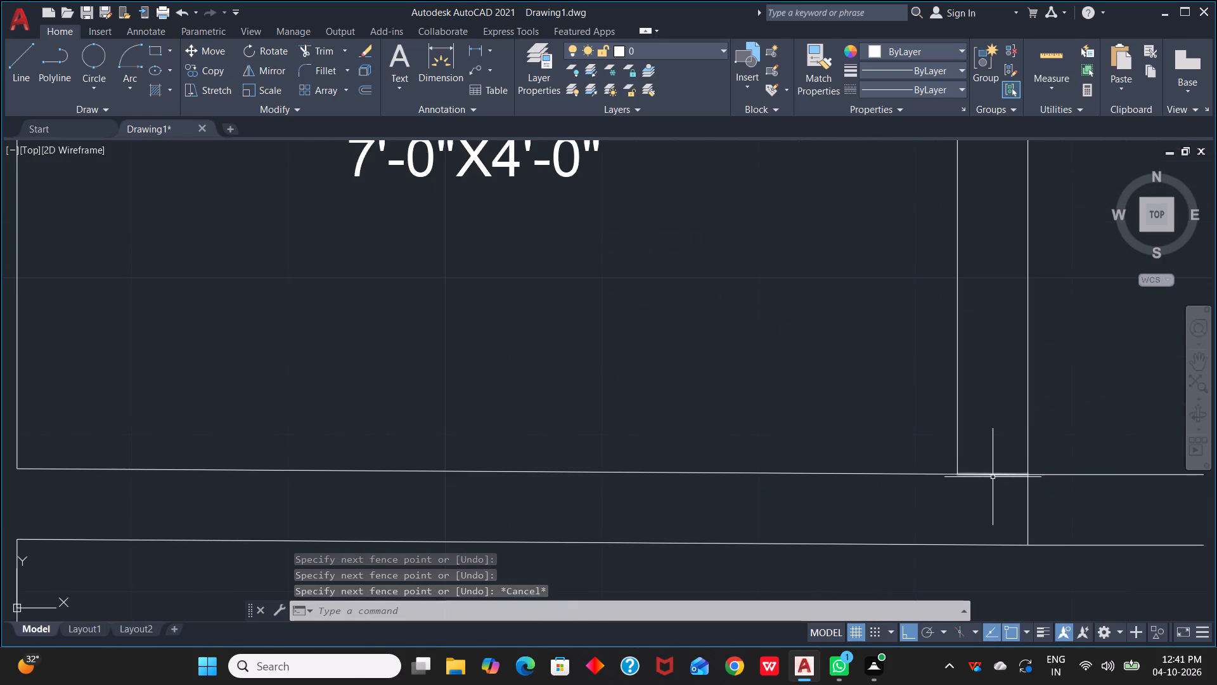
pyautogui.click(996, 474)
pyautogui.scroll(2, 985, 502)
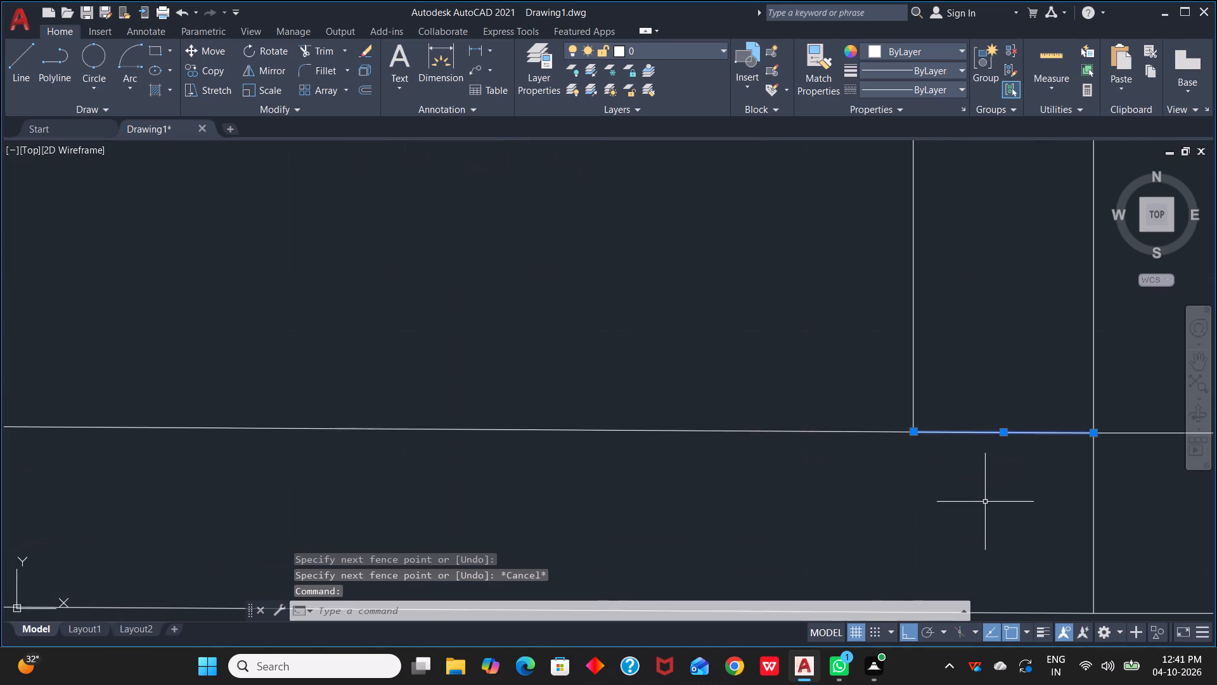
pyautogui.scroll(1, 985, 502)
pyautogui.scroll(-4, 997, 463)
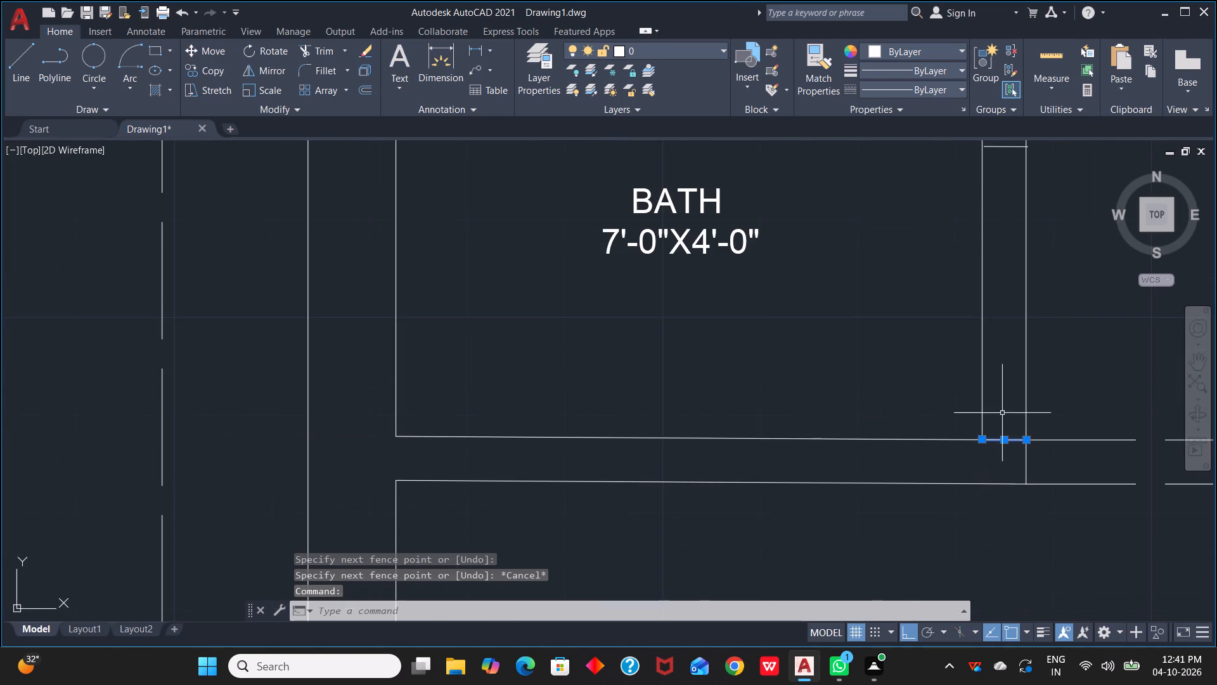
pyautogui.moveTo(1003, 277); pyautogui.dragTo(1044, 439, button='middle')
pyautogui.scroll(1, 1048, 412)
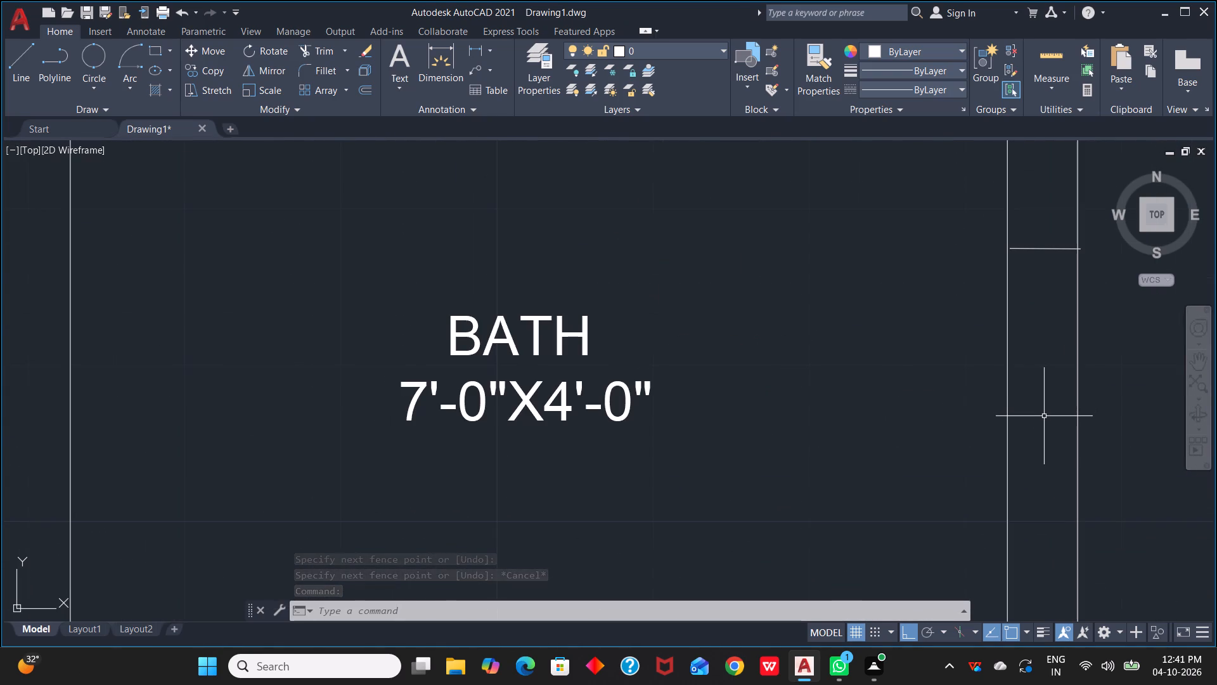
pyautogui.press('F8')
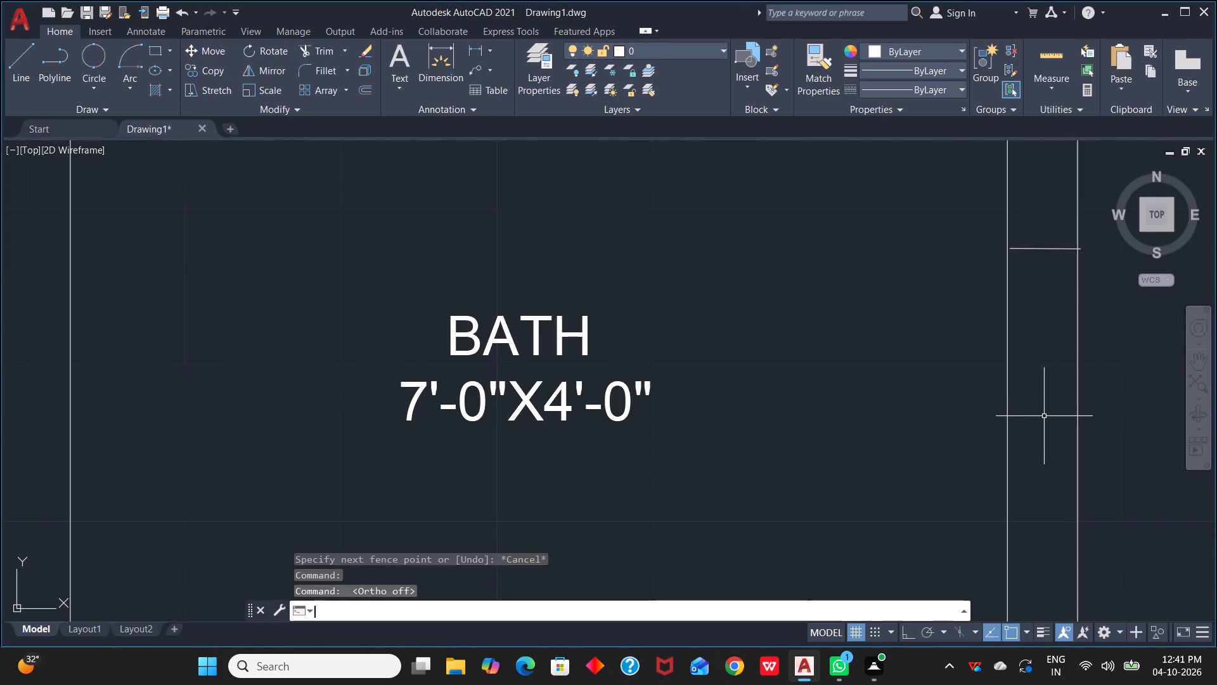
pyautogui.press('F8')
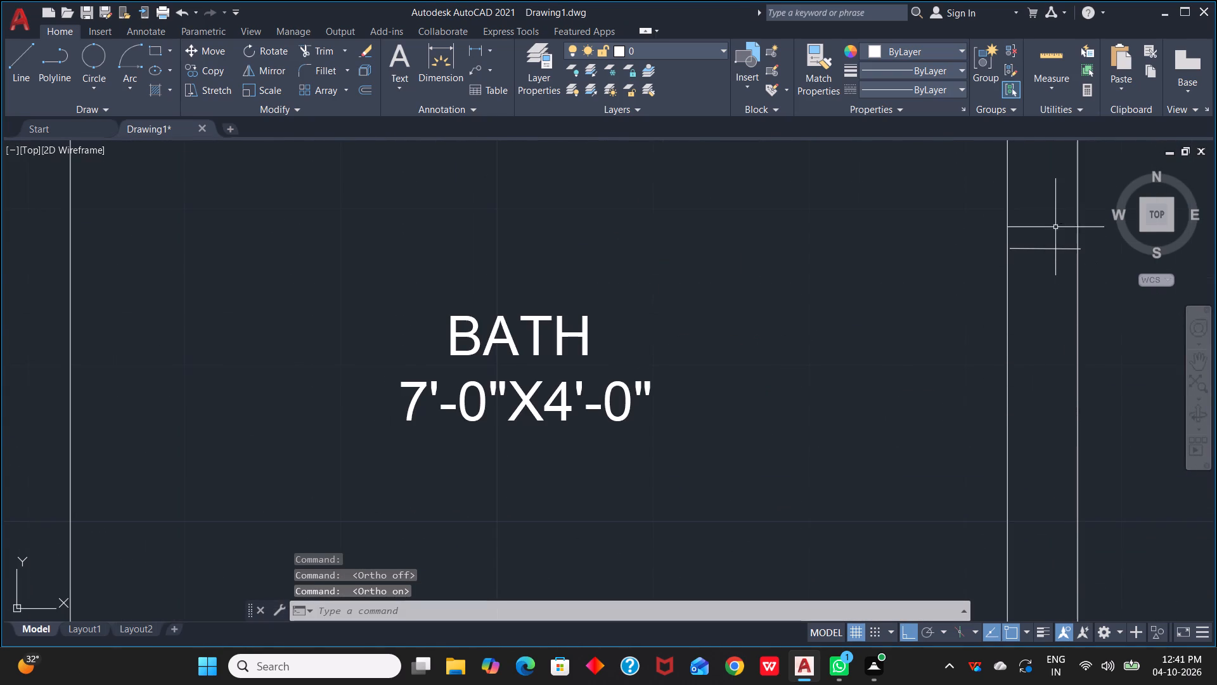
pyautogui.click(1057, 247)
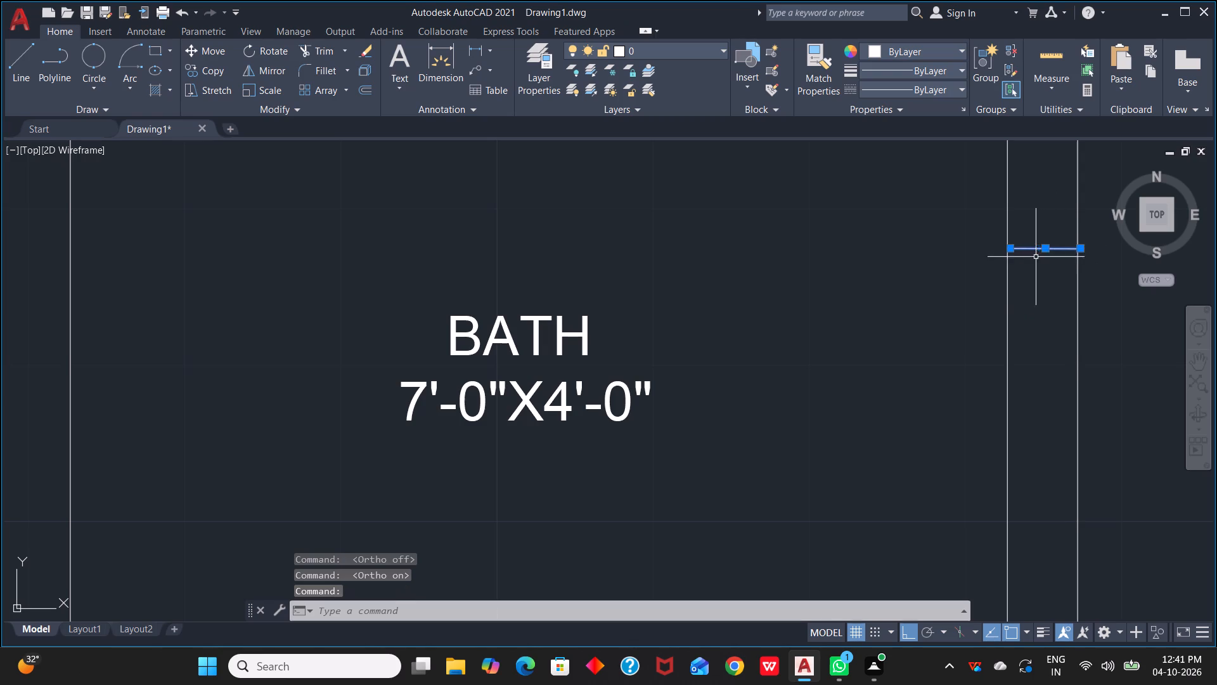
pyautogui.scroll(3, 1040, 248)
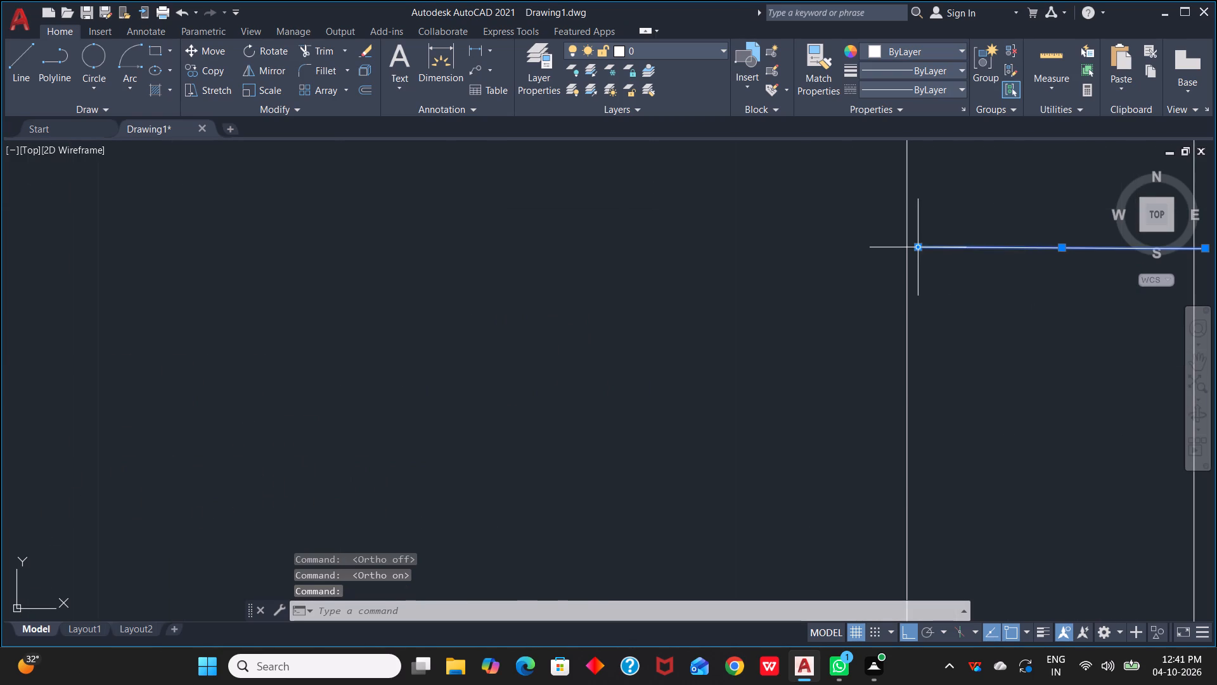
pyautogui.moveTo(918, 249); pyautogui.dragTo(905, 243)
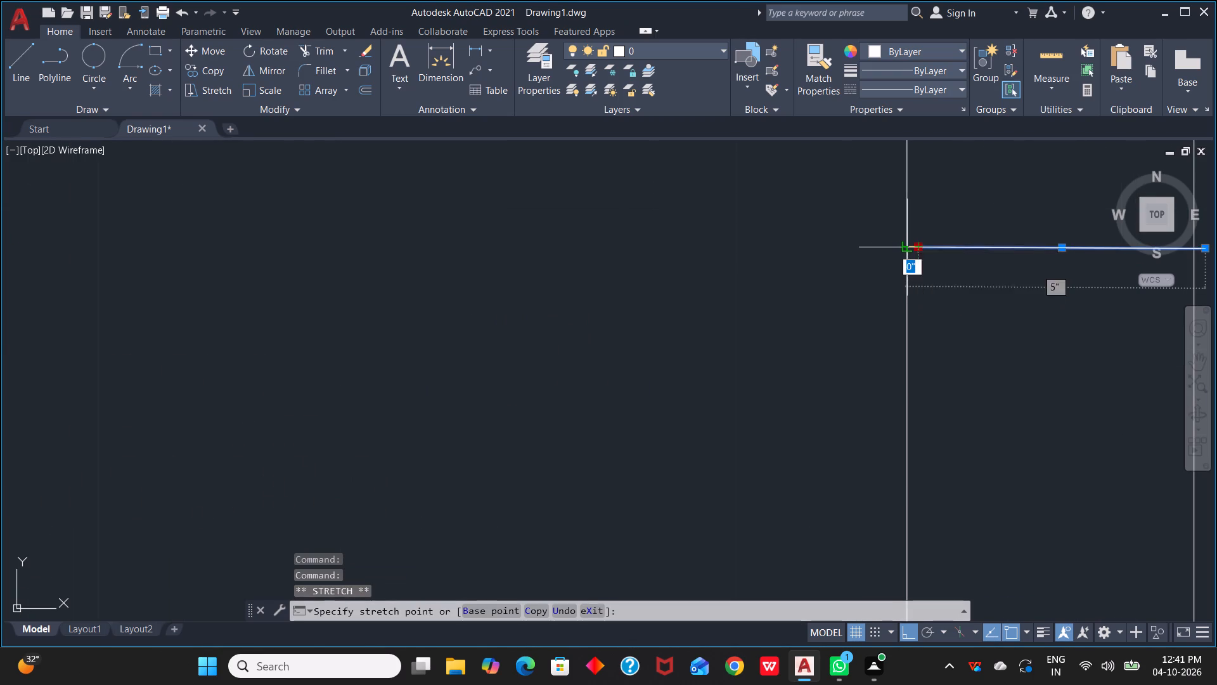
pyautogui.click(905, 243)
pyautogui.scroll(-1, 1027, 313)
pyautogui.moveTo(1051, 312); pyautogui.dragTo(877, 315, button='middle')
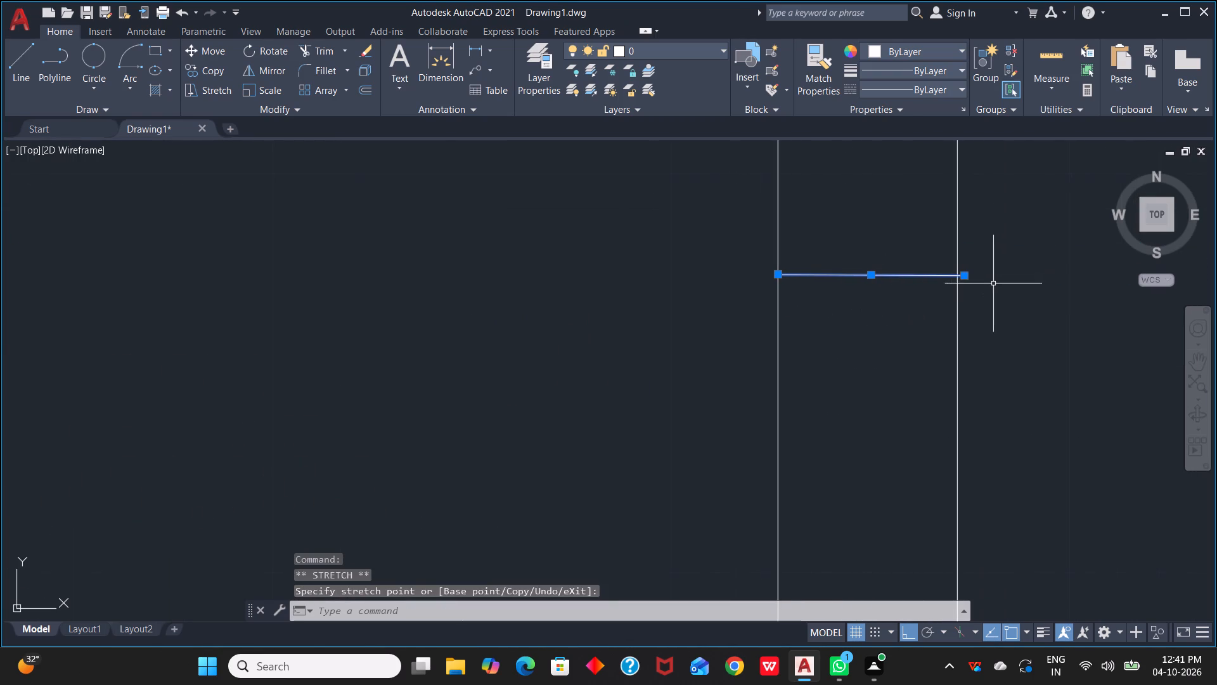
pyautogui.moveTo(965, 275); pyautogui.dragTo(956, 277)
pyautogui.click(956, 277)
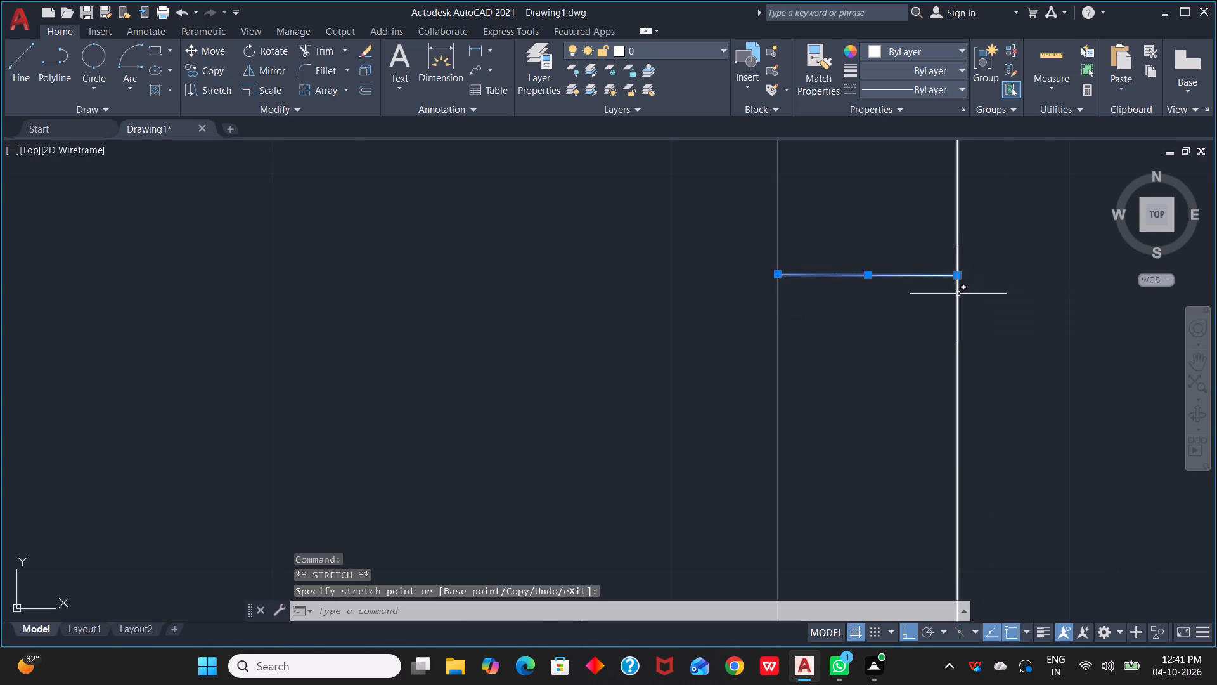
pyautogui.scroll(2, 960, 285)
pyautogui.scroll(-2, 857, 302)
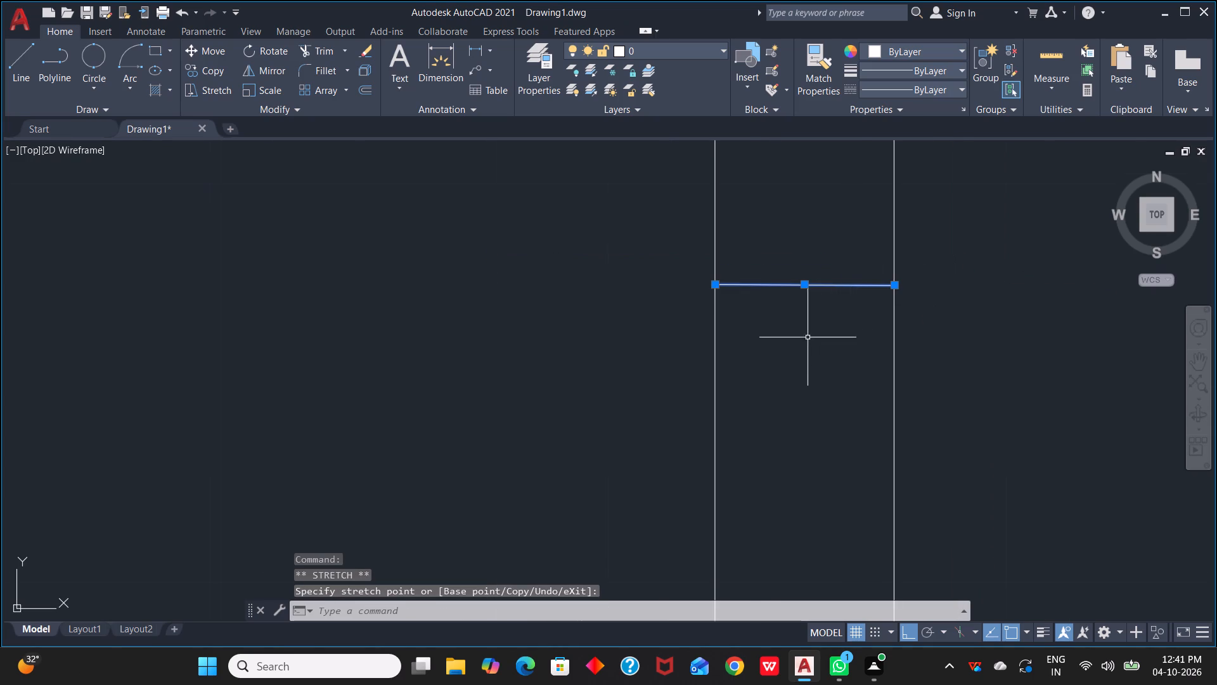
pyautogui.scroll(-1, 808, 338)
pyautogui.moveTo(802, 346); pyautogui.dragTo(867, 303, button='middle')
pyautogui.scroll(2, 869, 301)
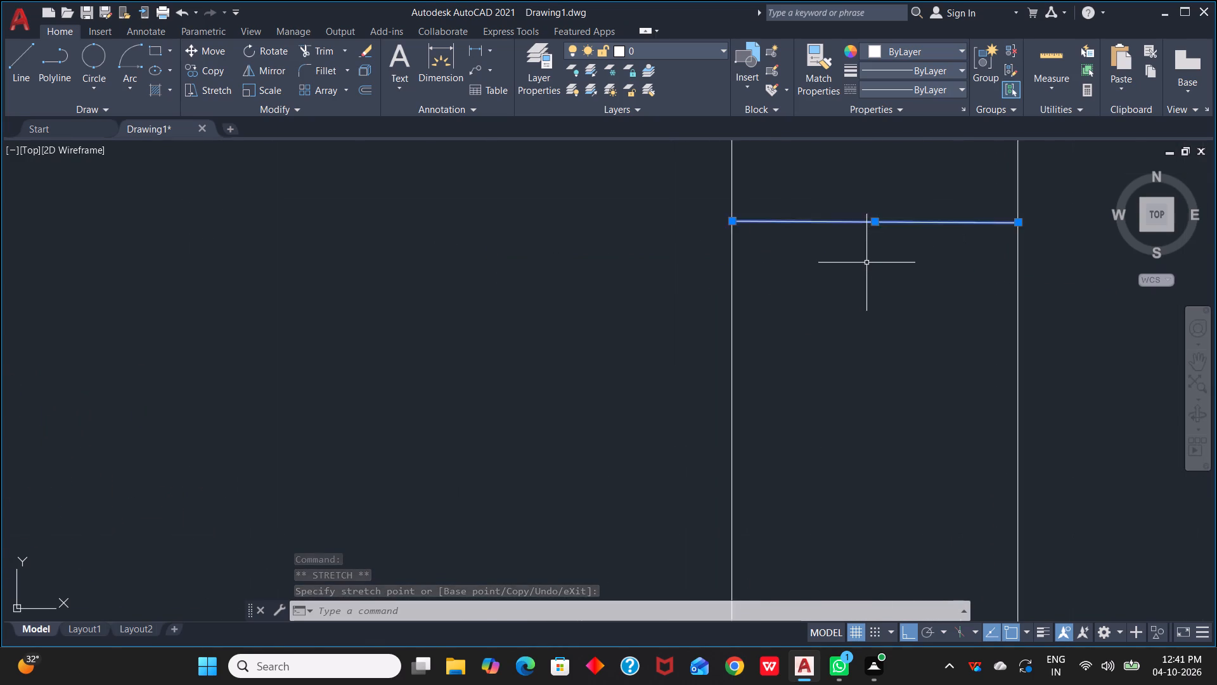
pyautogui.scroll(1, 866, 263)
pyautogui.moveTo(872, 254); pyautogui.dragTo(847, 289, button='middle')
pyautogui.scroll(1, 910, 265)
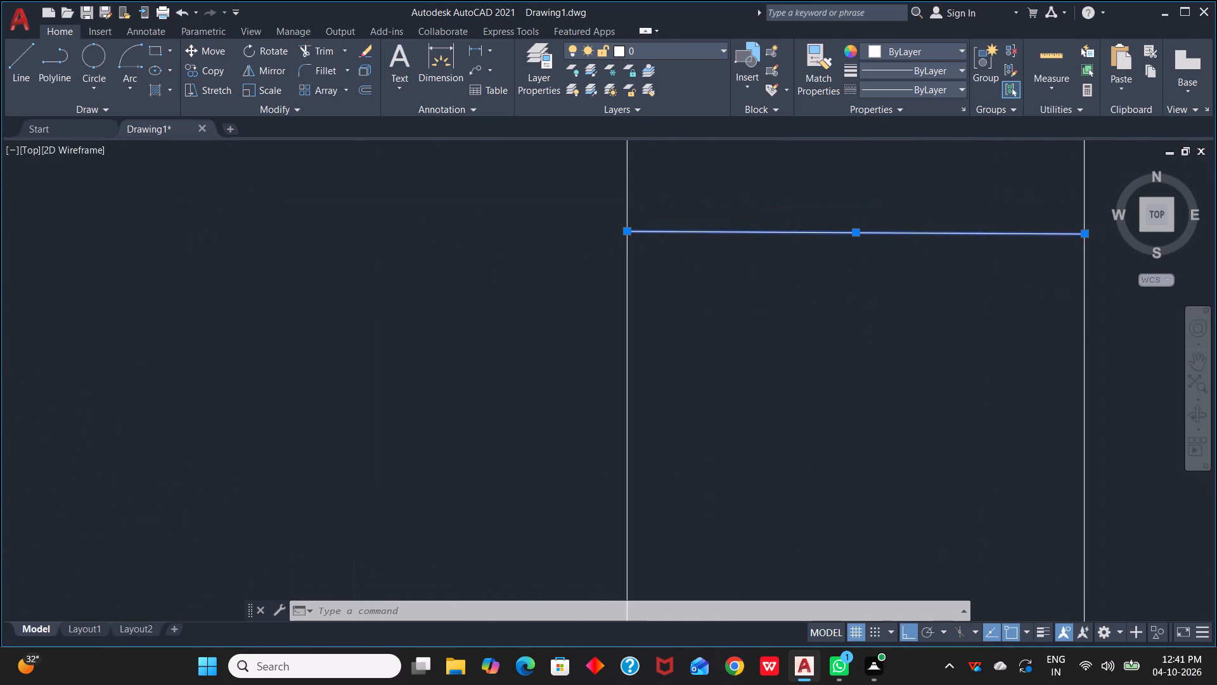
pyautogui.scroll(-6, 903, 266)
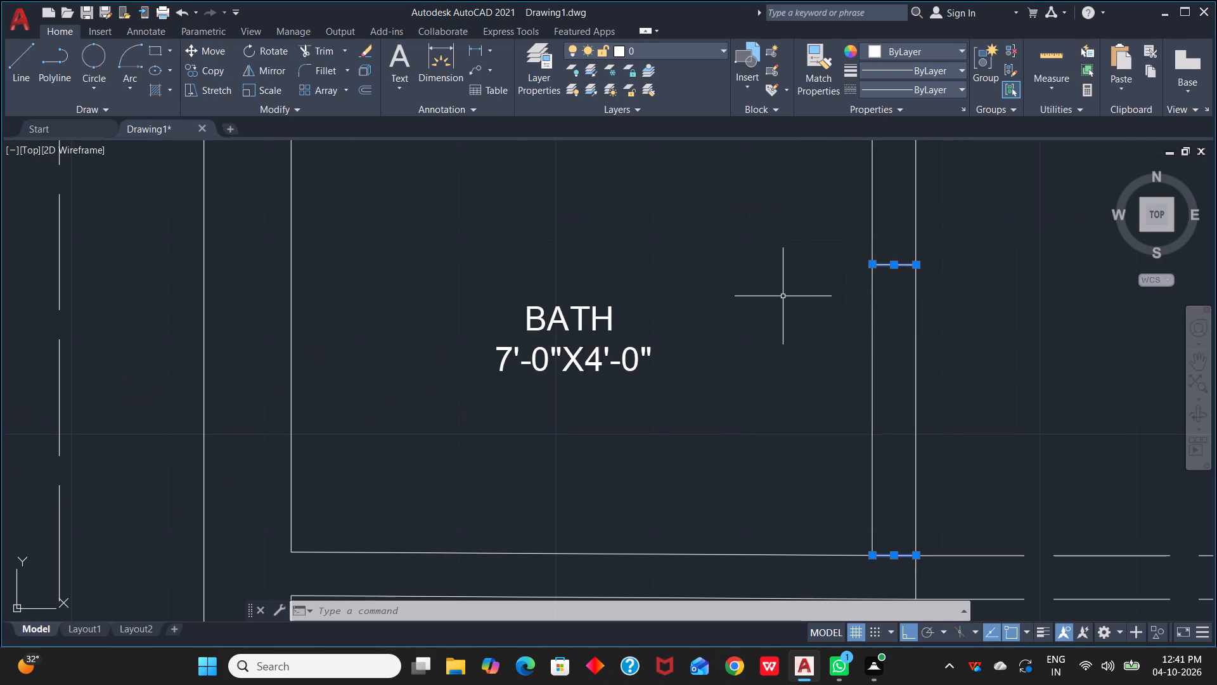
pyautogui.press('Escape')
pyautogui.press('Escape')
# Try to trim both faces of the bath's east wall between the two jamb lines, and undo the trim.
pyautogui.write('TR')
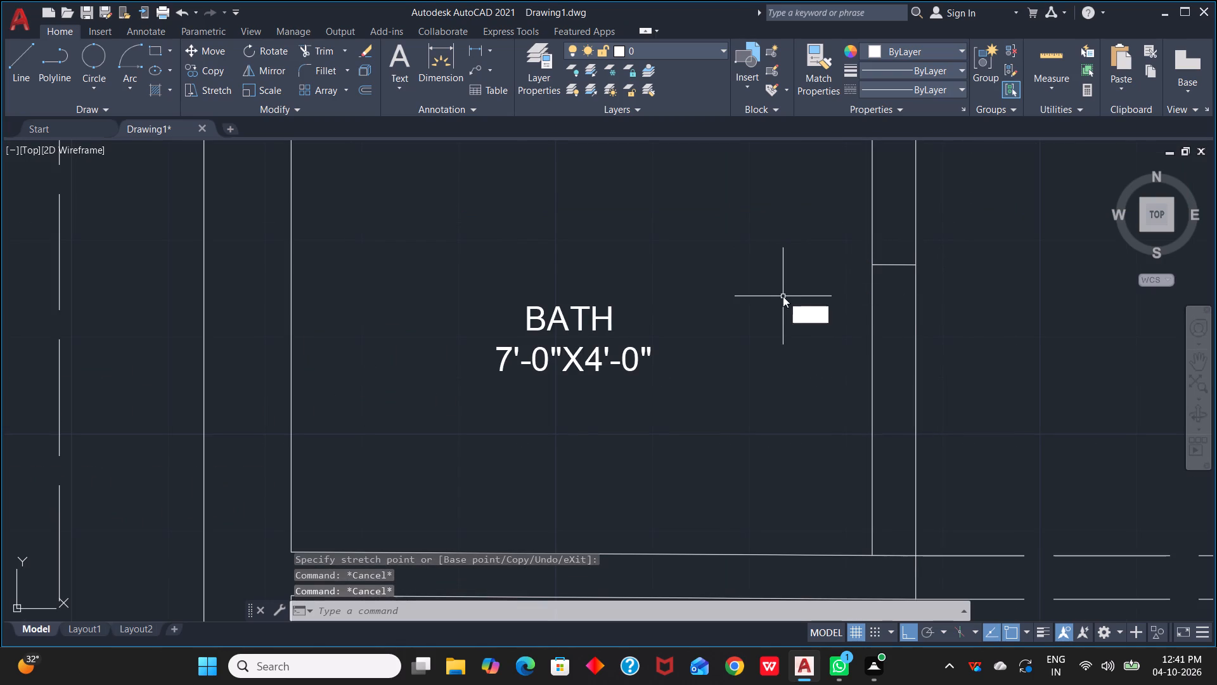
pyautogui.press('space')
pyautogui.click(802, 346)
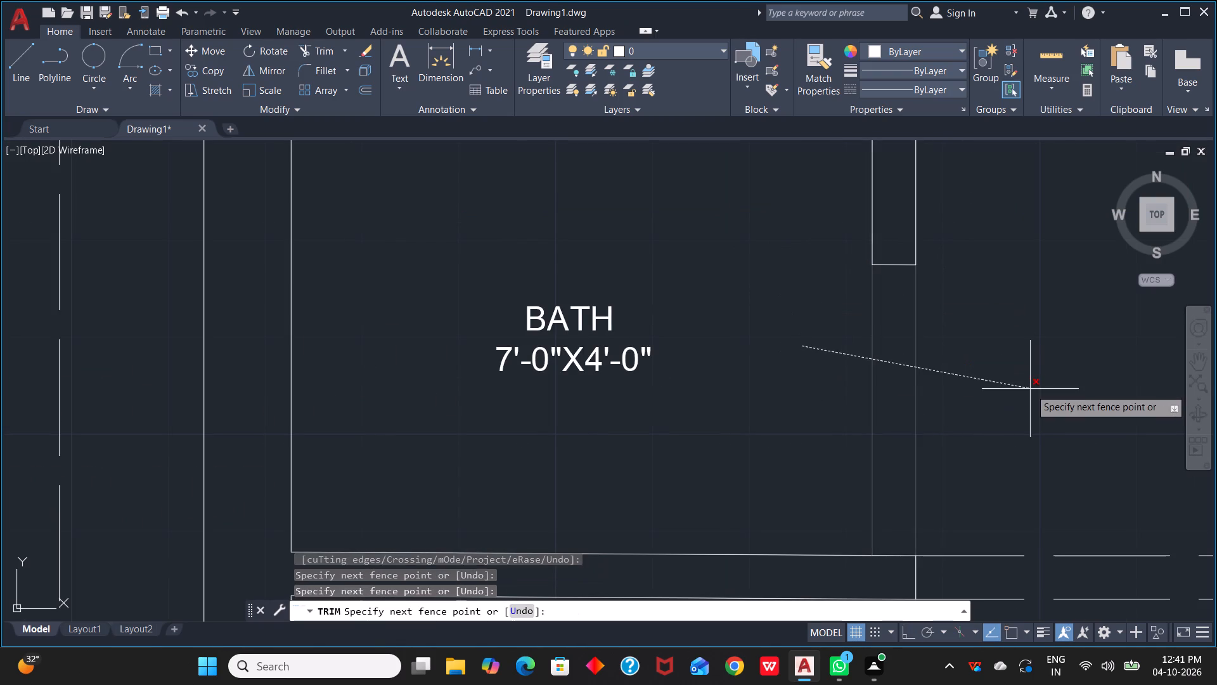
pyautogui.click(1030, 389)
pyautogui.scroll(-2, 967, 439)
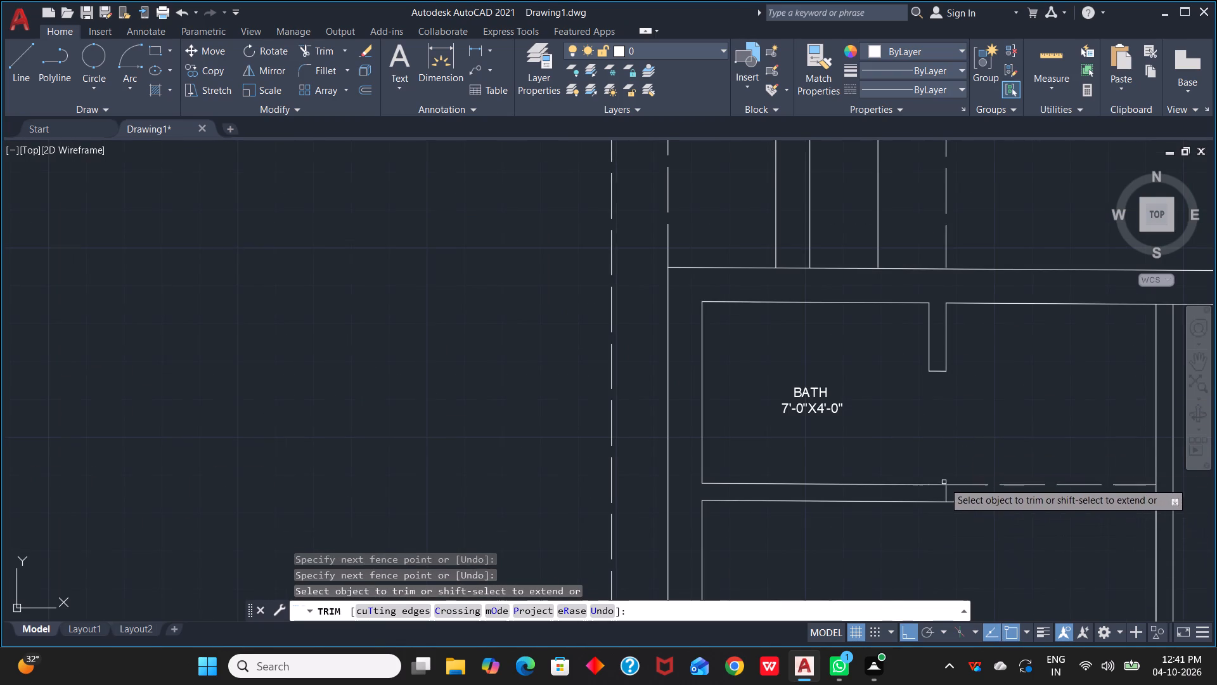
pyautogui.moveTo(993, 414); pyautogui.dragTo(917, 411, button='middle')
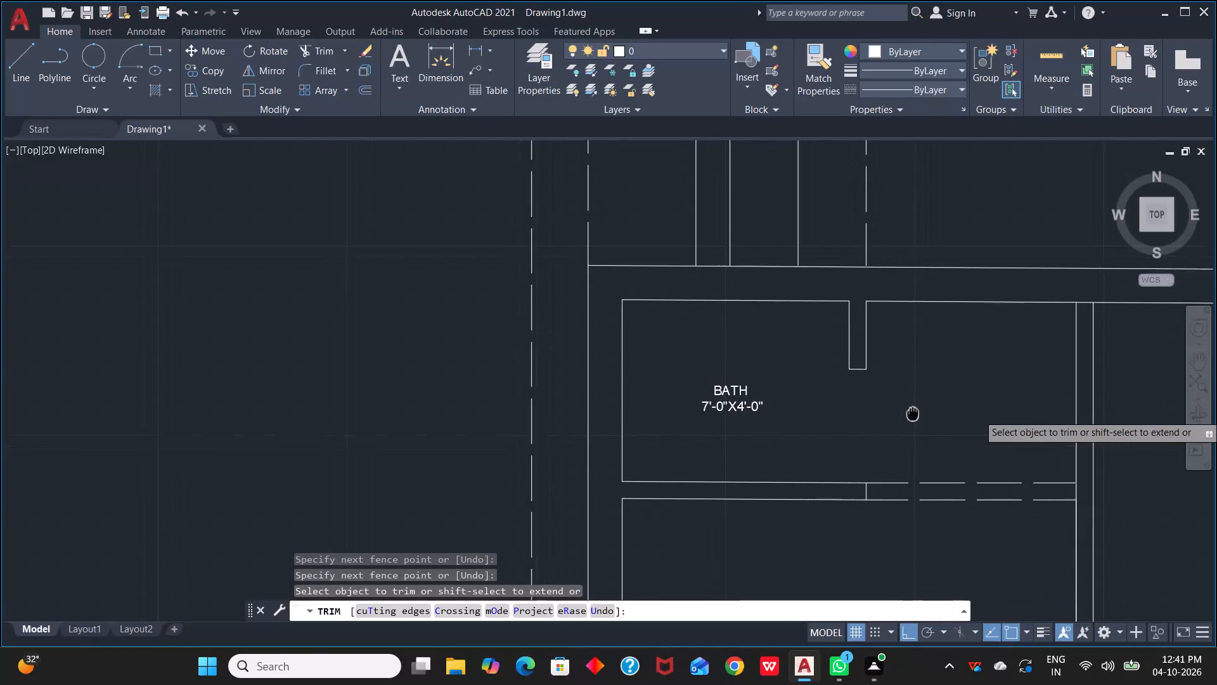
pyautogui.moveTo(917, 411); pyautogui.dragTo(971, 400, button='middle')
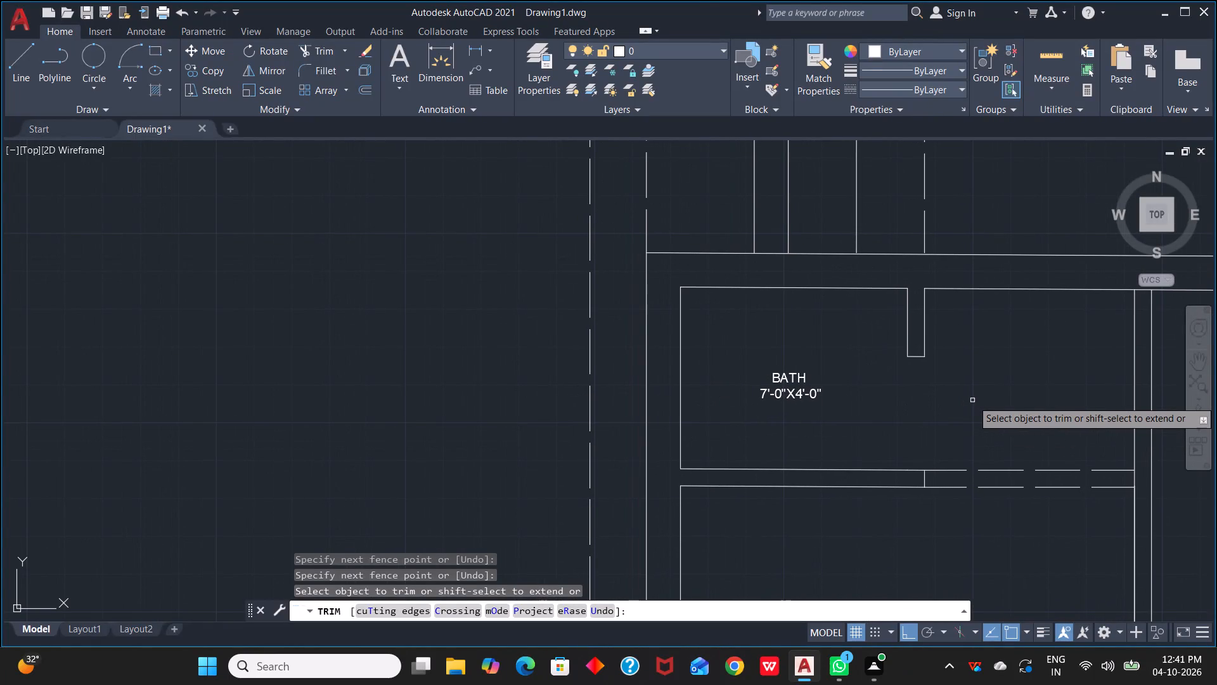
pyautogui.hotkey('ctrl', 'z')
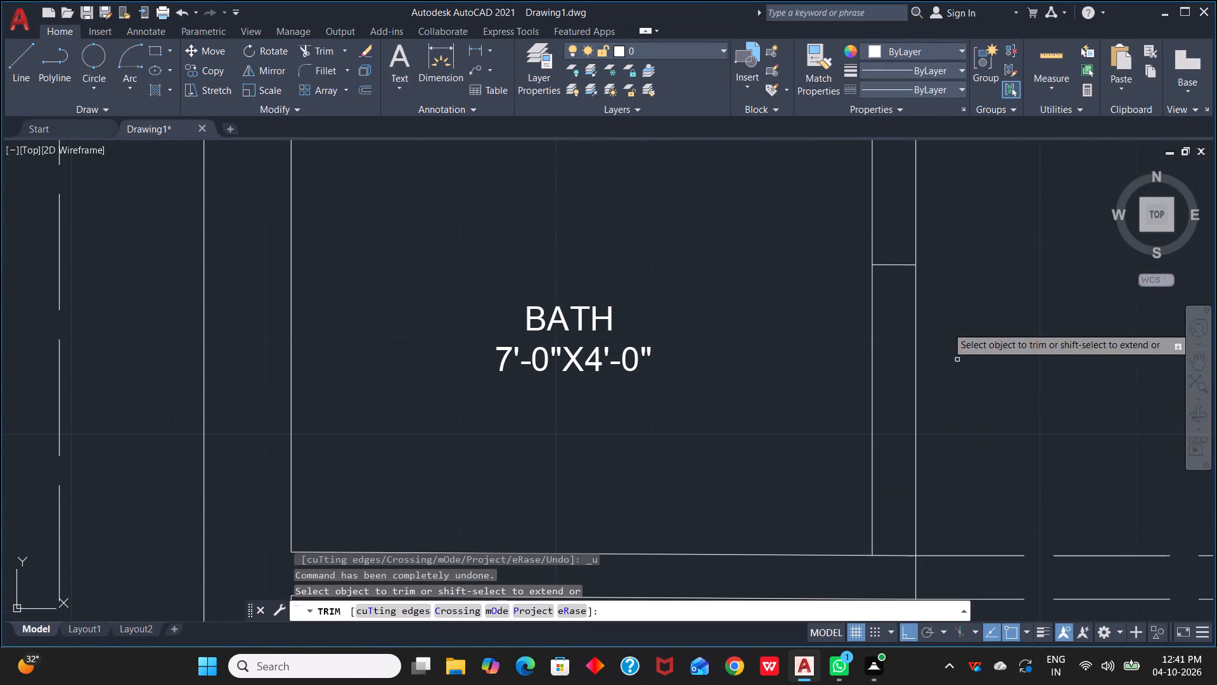
# Remove the upper jamb line across the bath's east wall.
pyautogui.click(892, 265)
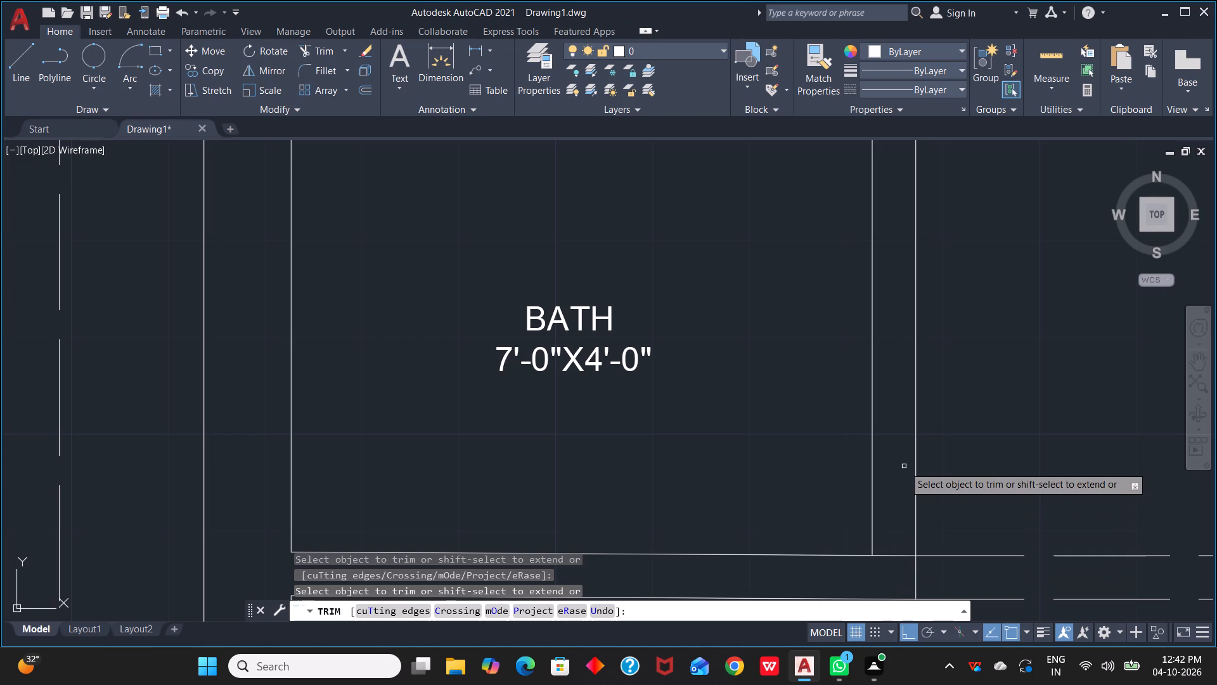
pyautogui.press('Escape')
pyautogui.press('Escape')
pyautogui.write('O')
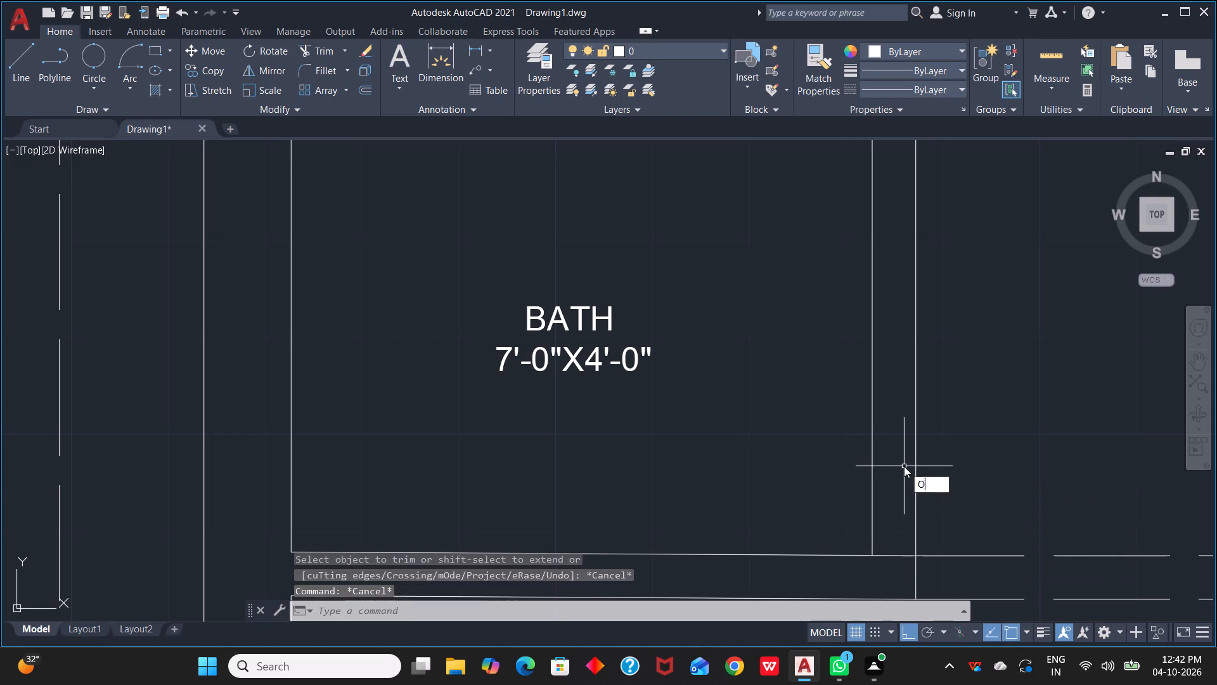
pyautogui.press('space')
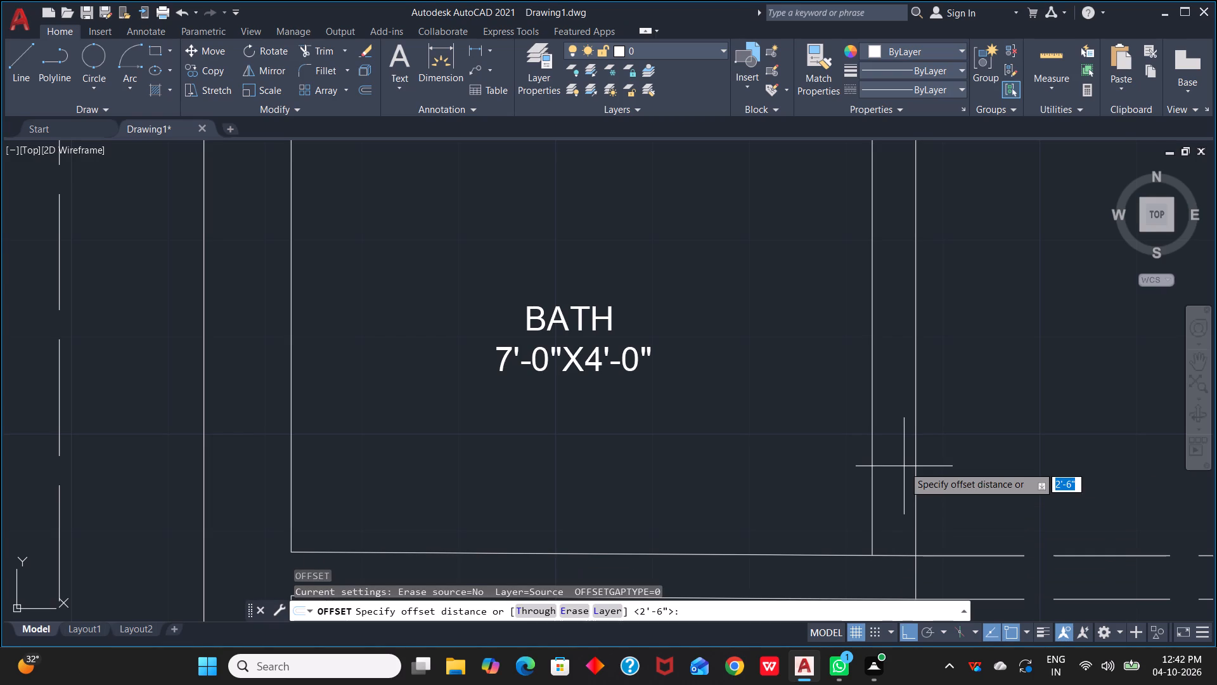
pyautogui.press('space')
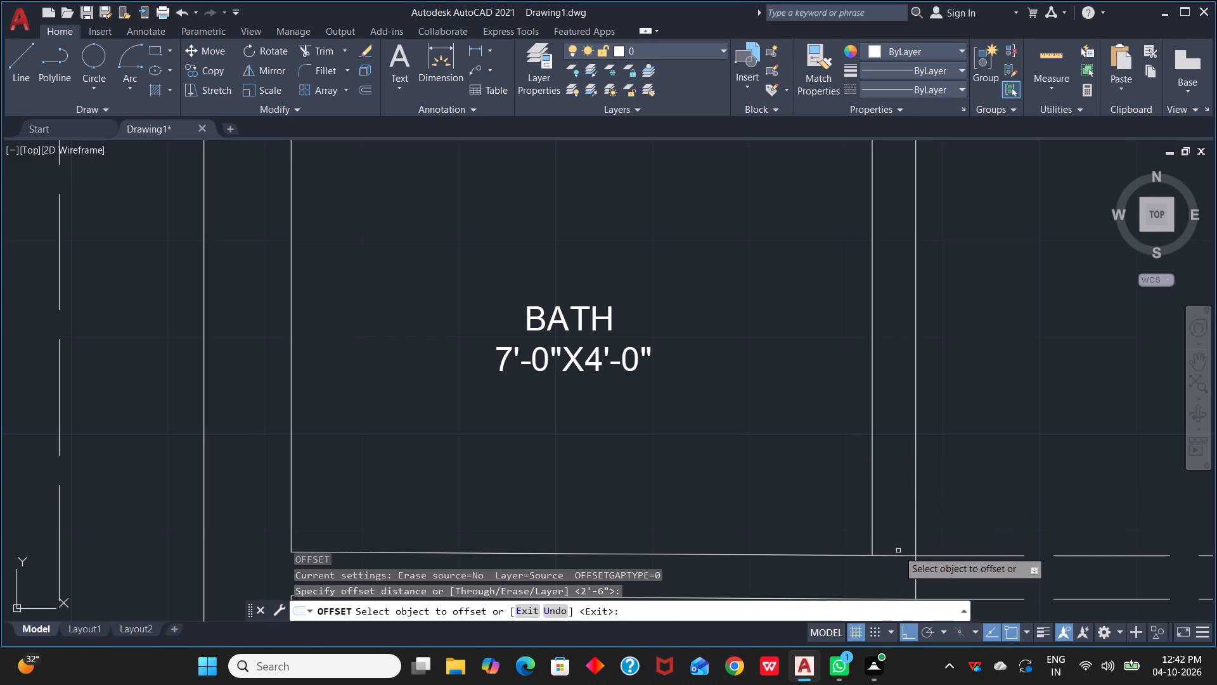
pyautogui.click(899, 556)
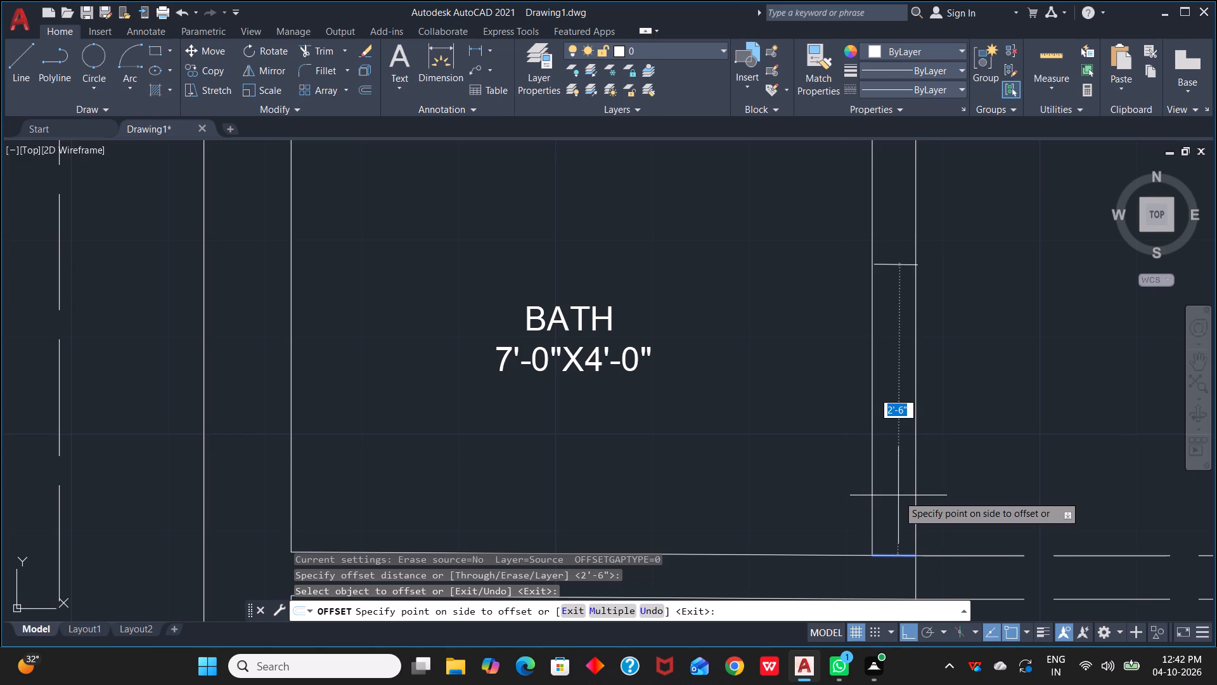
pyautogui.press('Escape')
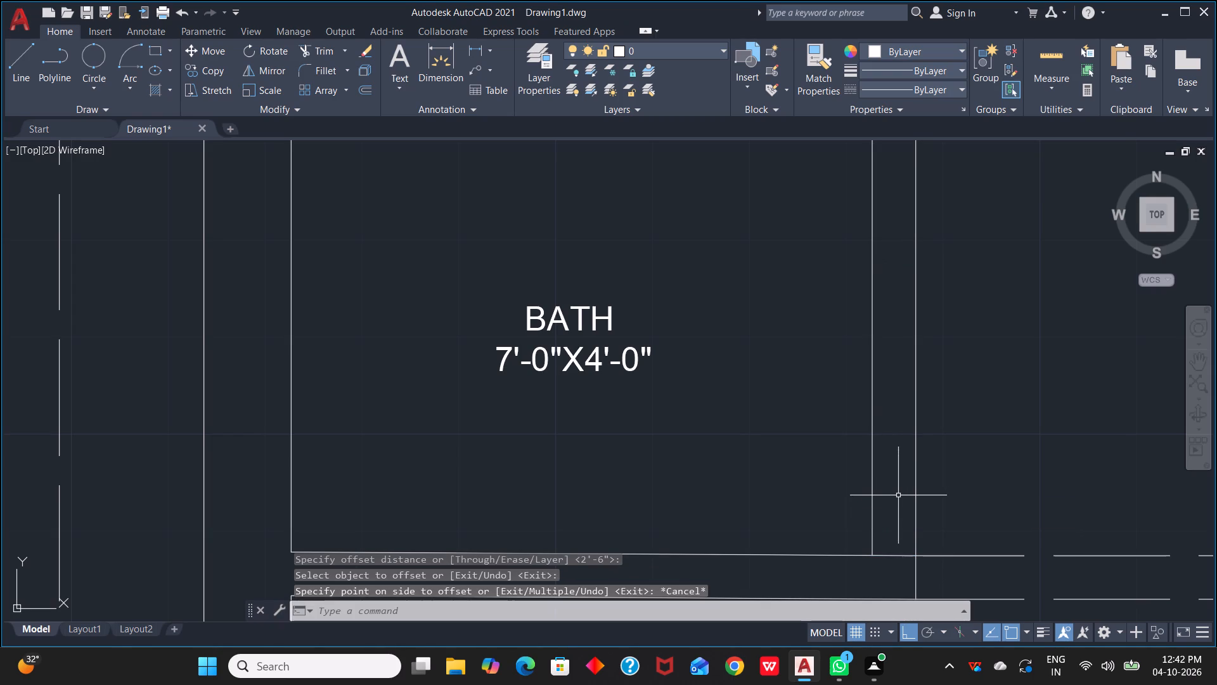
# Delete the short line across the foot of the bath's east wall, level with the bath's south edge.
pyautogui.click(905, 557)
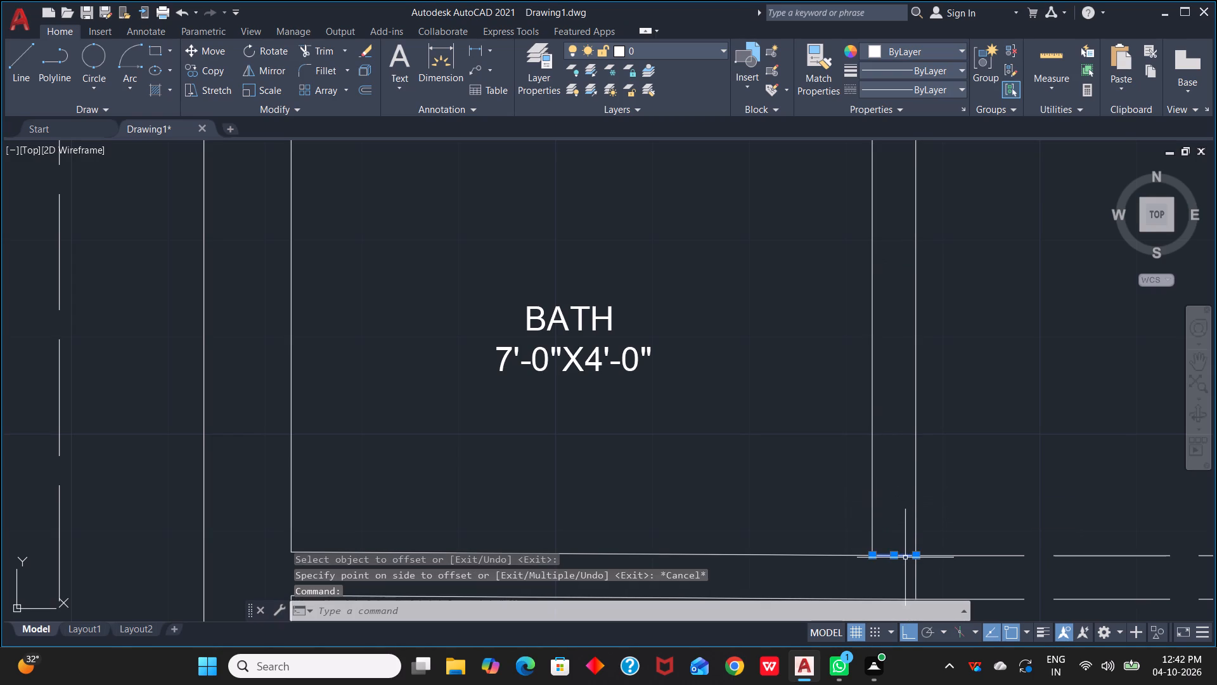
pyautogui.press('Delete')
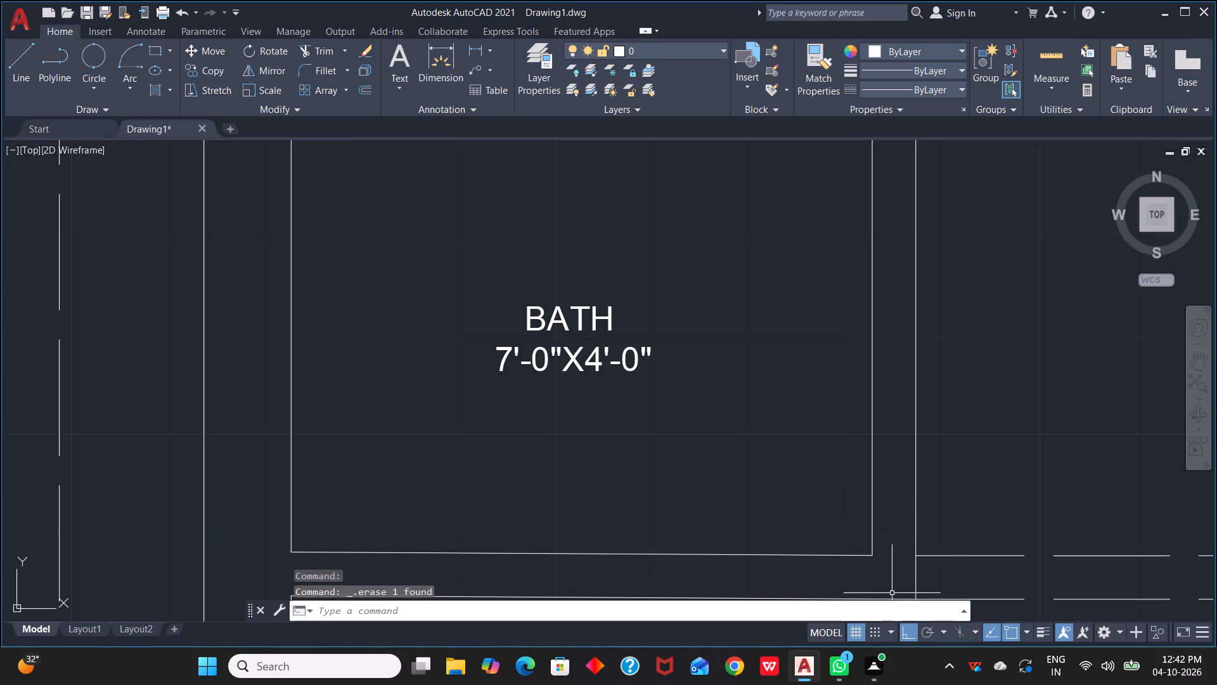
# Draw a horizontal line from the bath's inner southeast corner across the east wall to its outer face.
pyautogui.write('L')
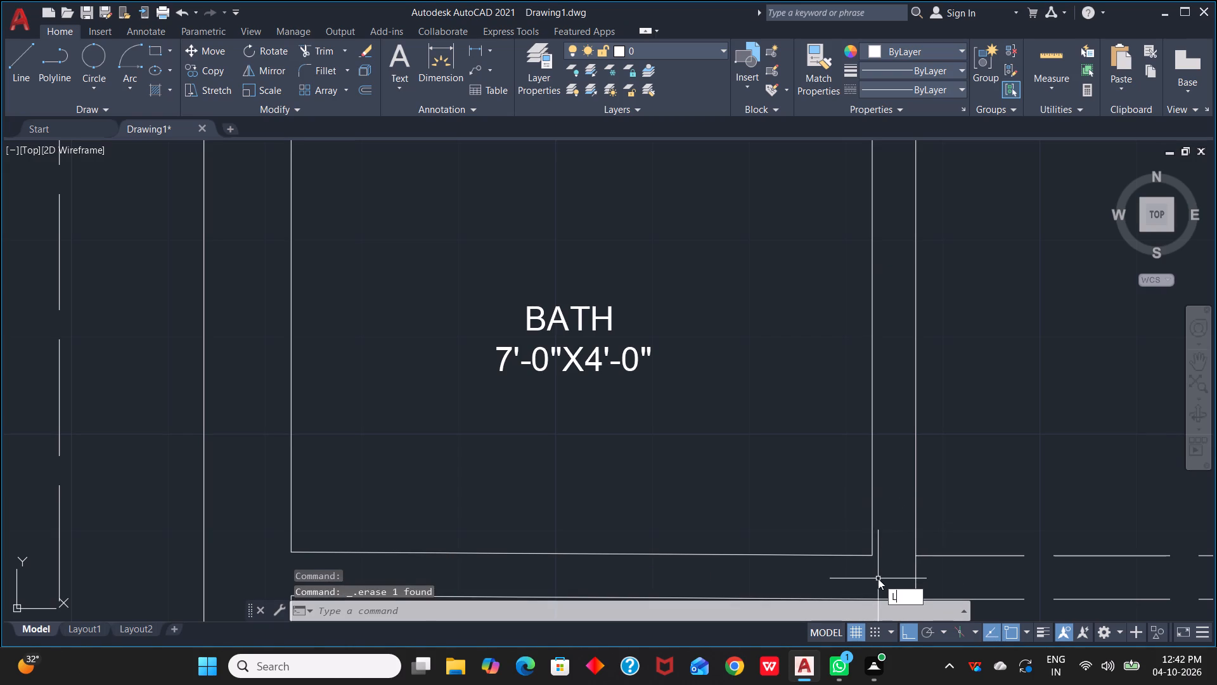
pyautogui.press('space')
pyautogui.scroll(3, 879, 573)
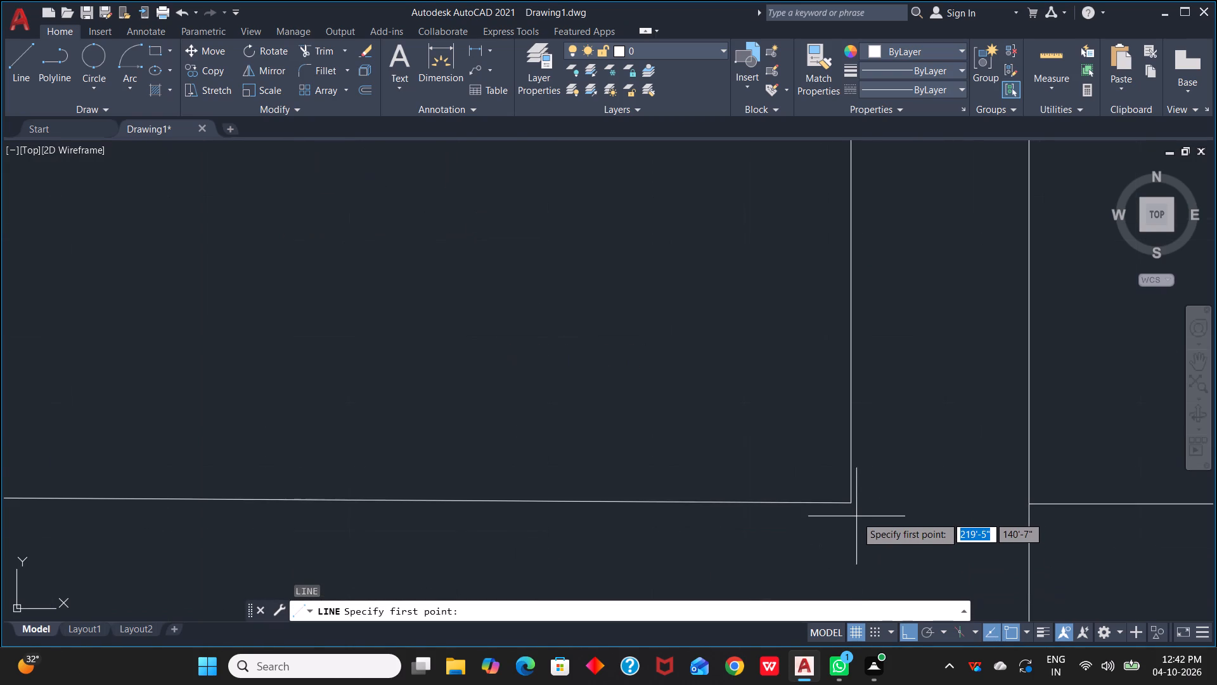
pyautogui.scroll(2, 856, 516)
pyautogui.click(848, 489)
pyautogui.scroll(-2, 1046, 500)
pyautogui.moveTo(1046, 500); pyautogui.dragTo(943, 500, button='middle')
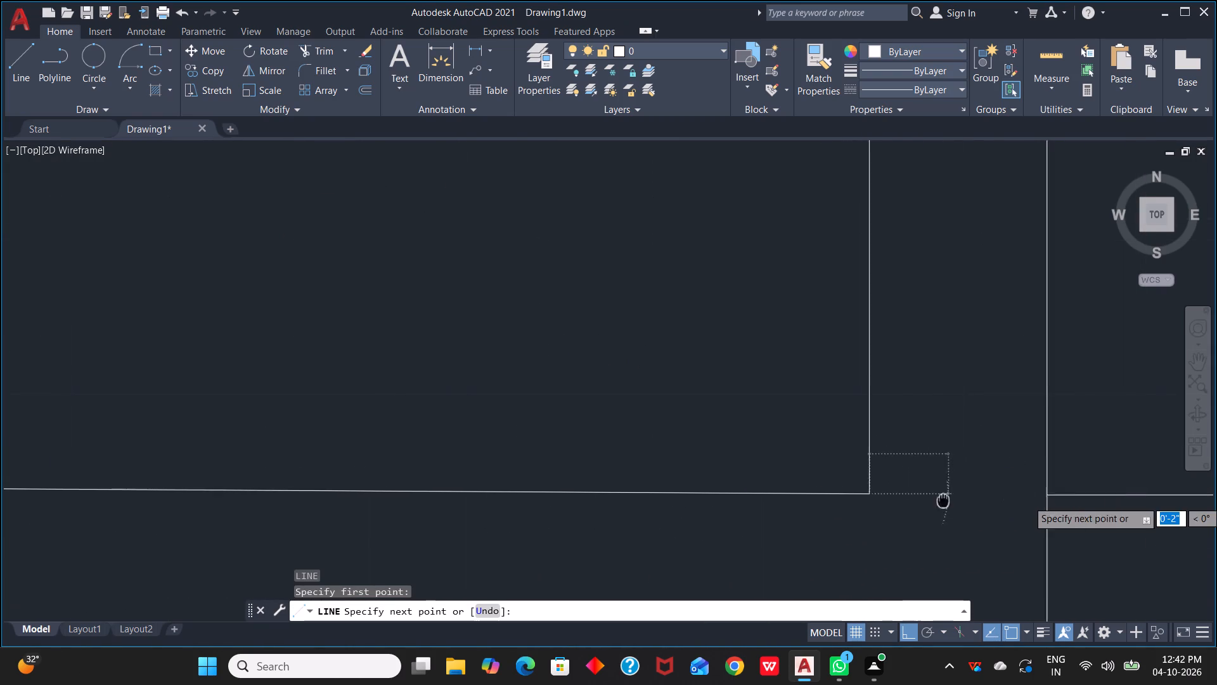
pyautogui.moveTo(943, 500); pyautogui.dragTo(894, 501, button='middle')
pyautogui.scroll(6, 993, 498)
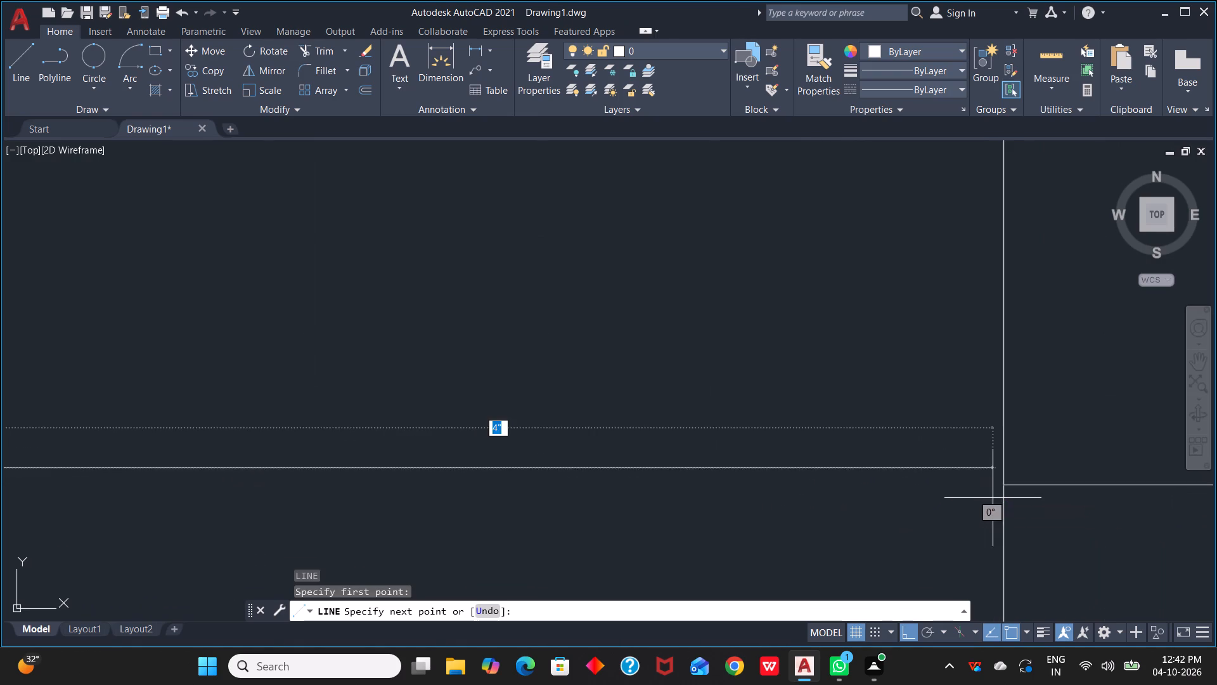
pyautogui.click(1003, 469)
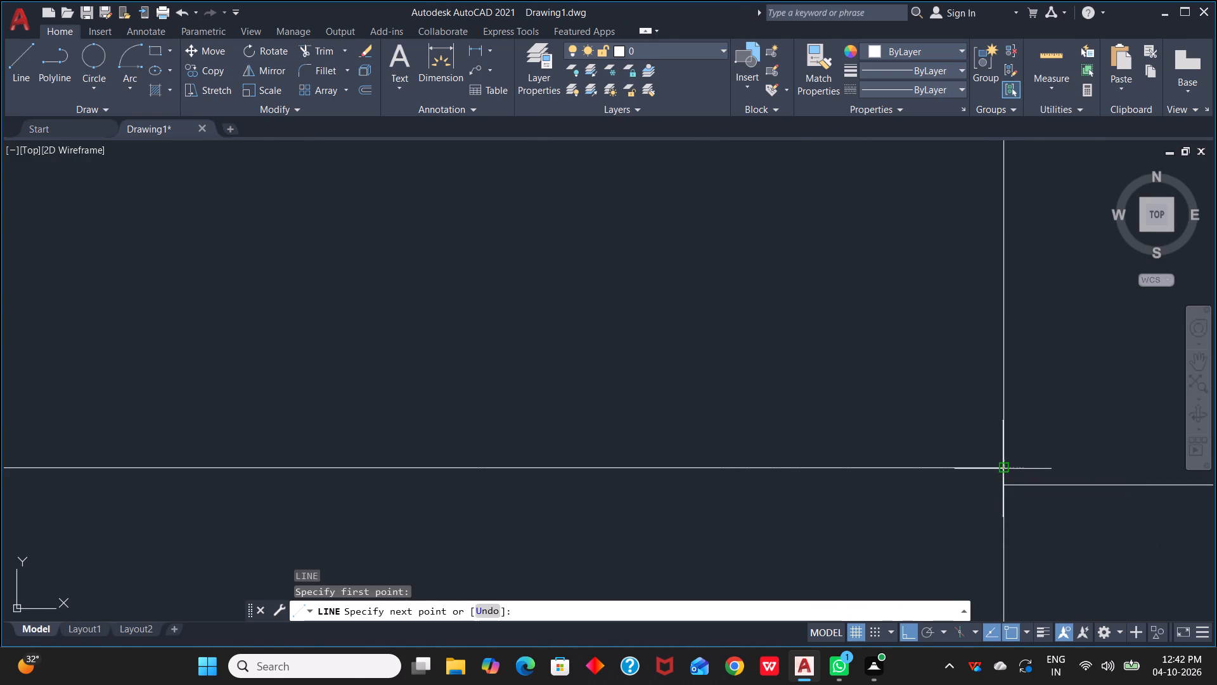
pyautogui.press('Escape')
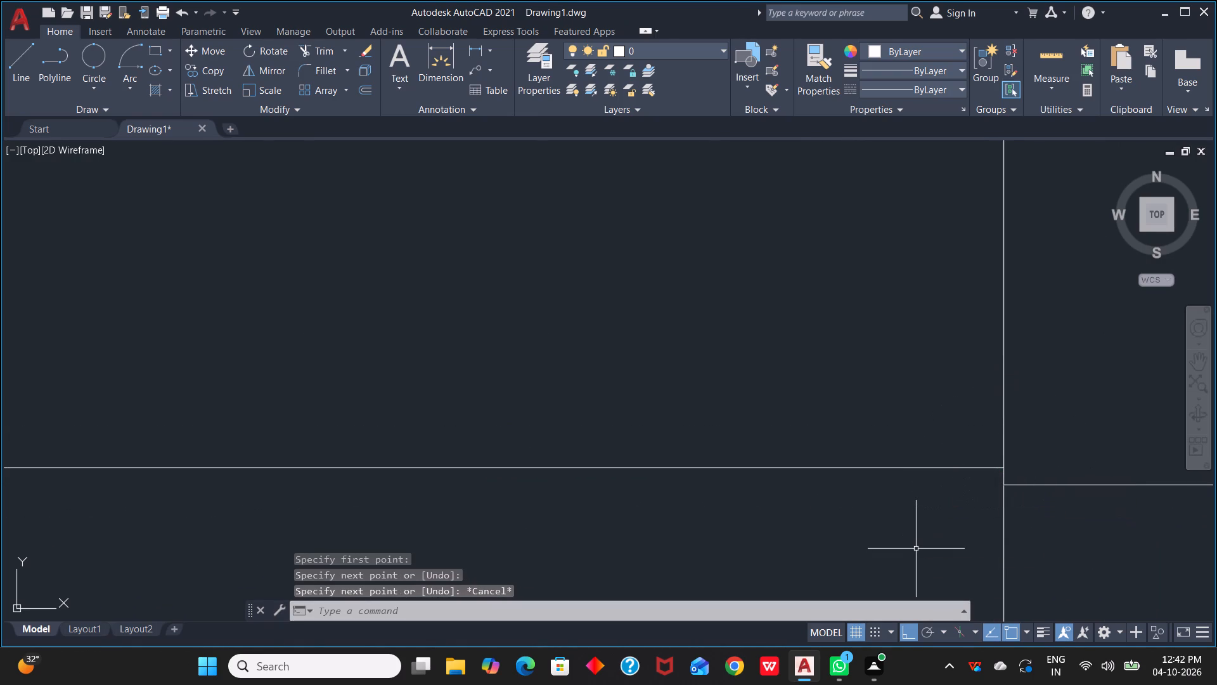
# Offset the new line across the foot of the bath's east wall 2'-6" northward into the wall.
pyautogui.scroll(-5, 917, 549)
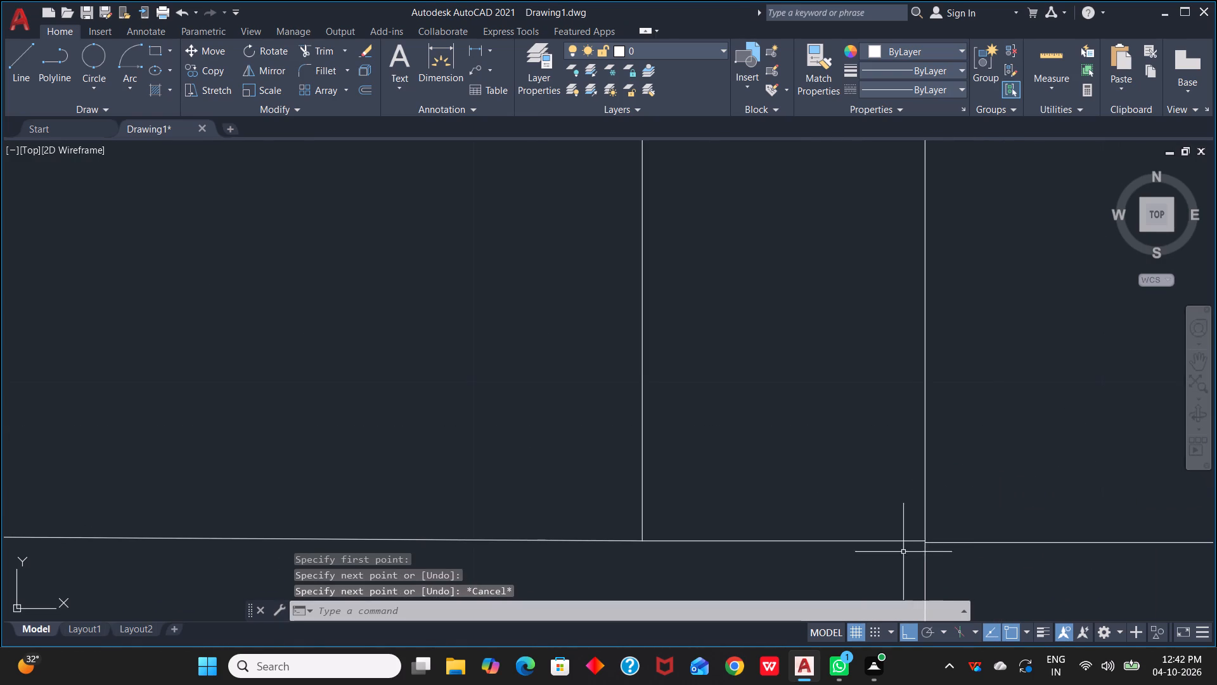
pyautogui.scroll(1, 812, 476)
pyautogui.scroll(-2, 812, 476)
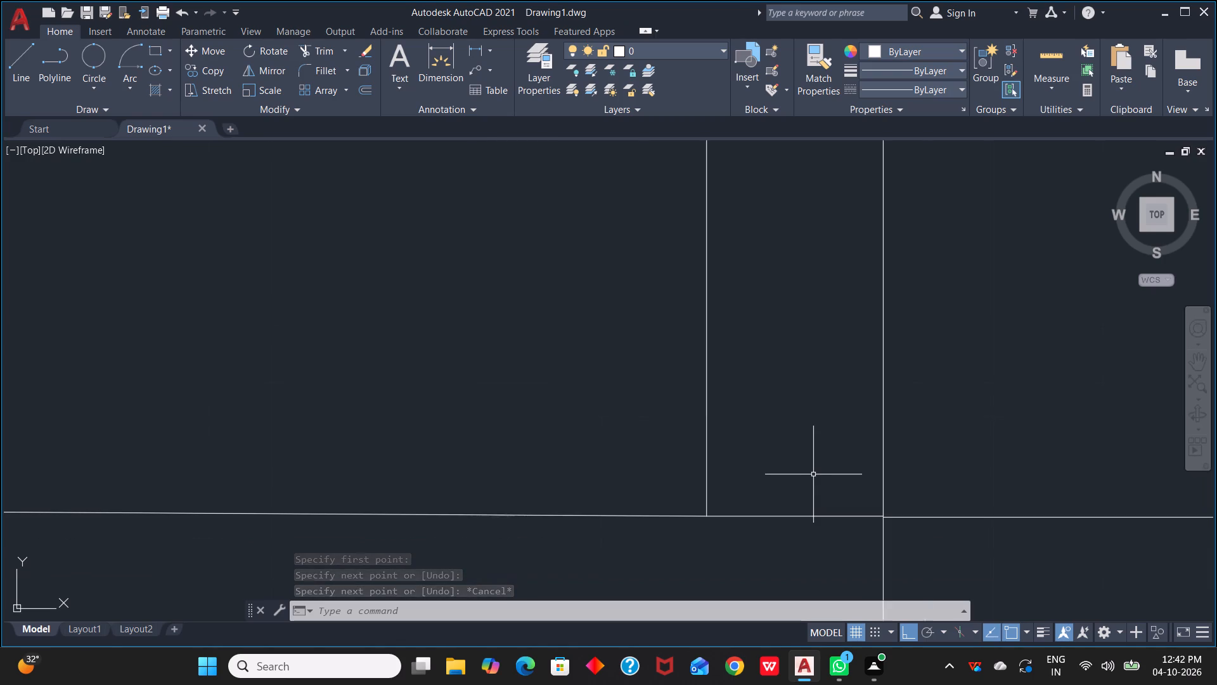
pyautogui.write('O')
pyautogui.press('space')
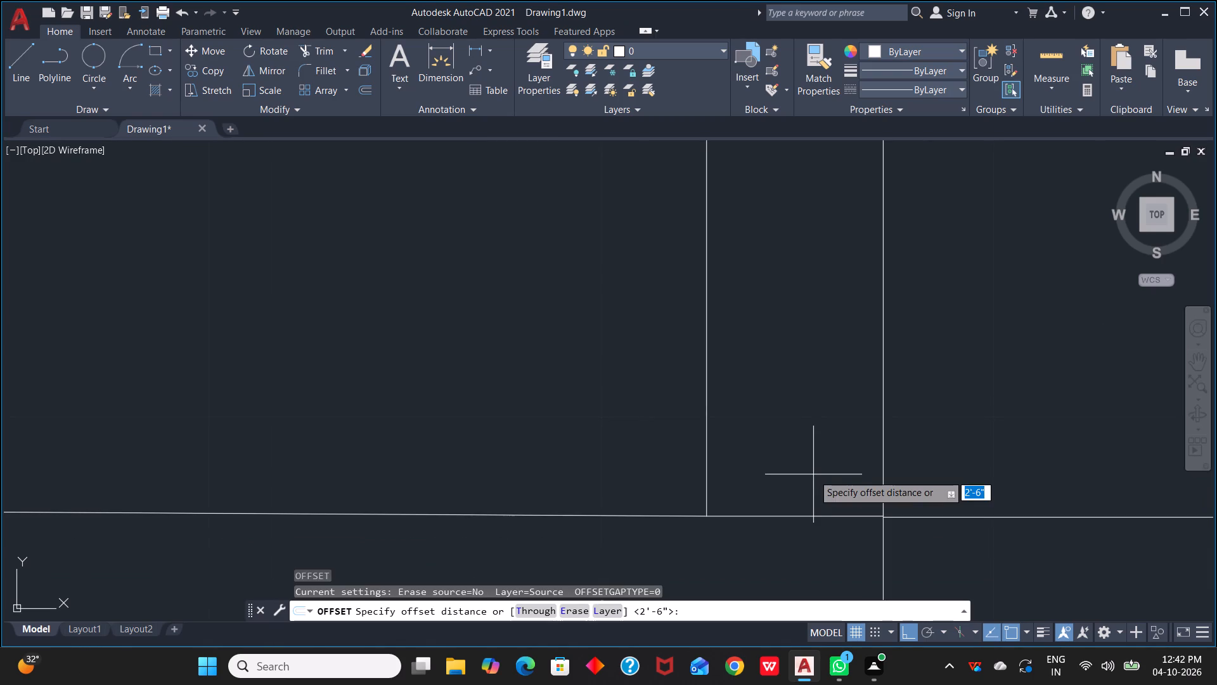
pyautogui.press('space')
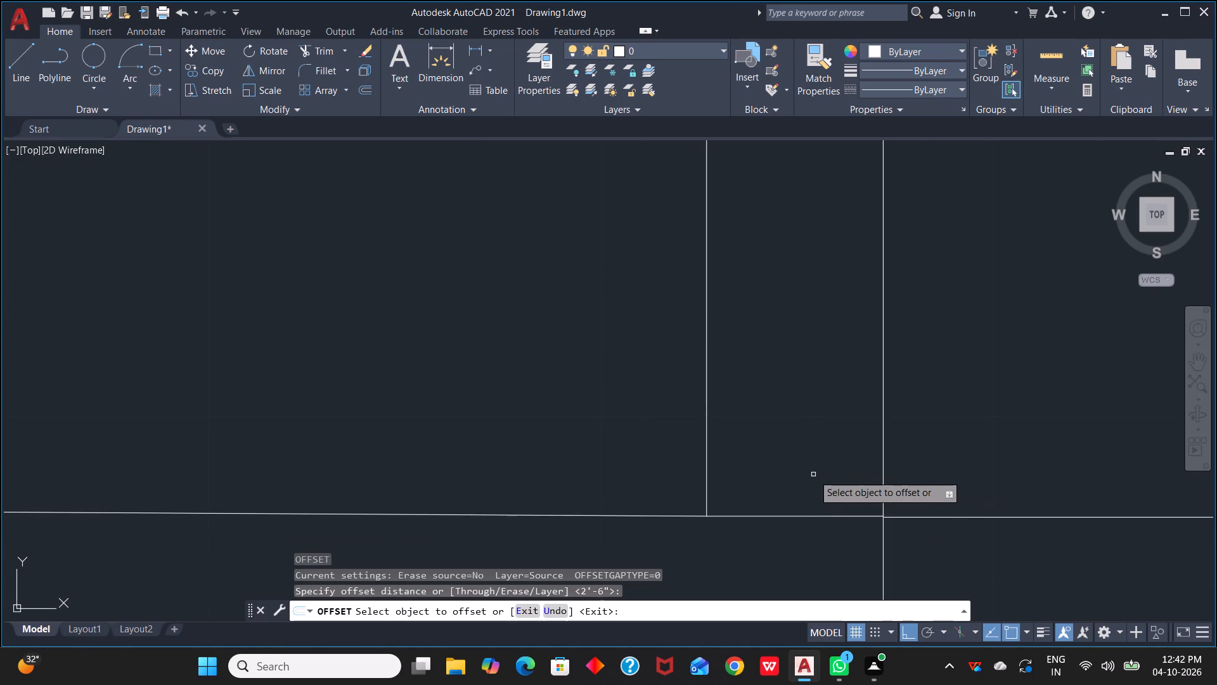
pyautogui.click(809, 514)
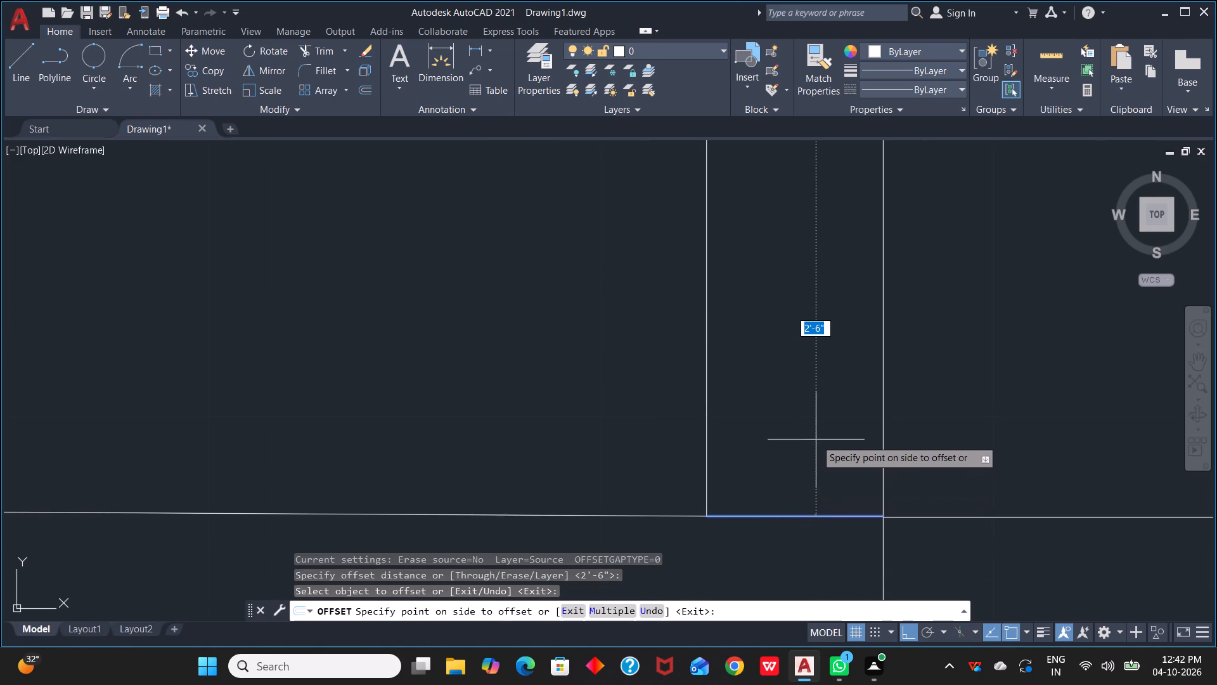
pyautogui.click(816, 440)
pyautogui.scroll(-2, 816, 440)
pyautogui.moveTo(818, 438); pyautogui.dragTo(856, 620, button='middle')
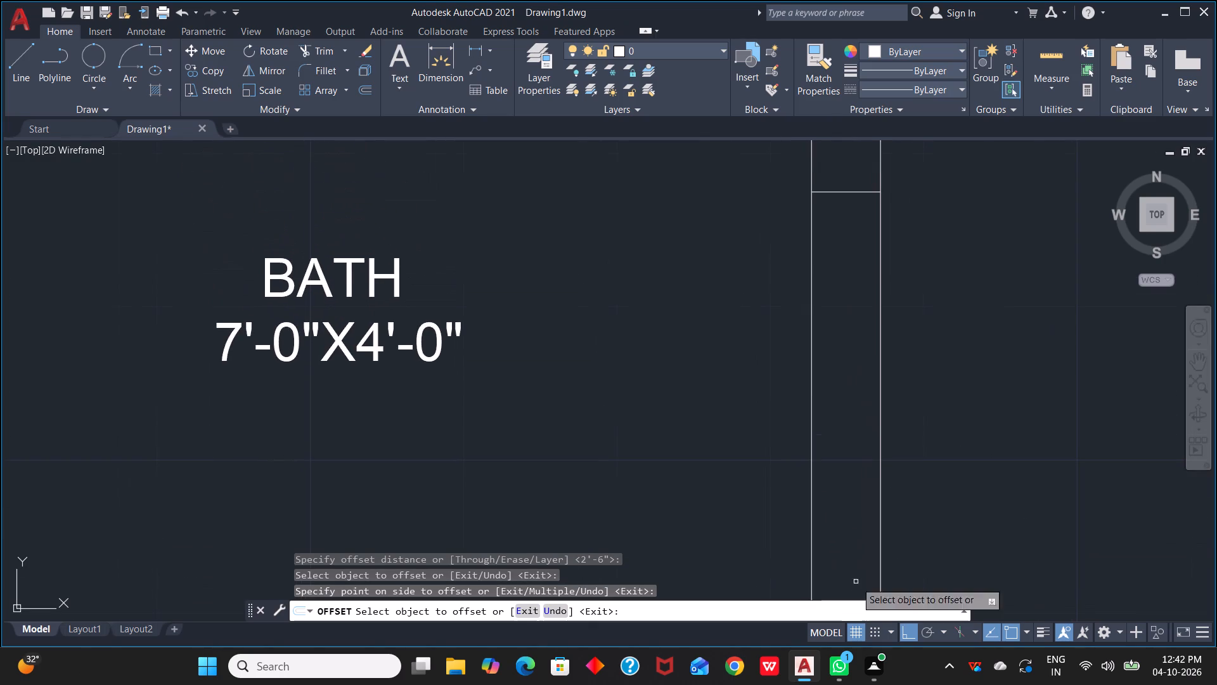
pyautogui.scroll(1, 850, 250)
pyautogui.scroll(-1, 850, 250)
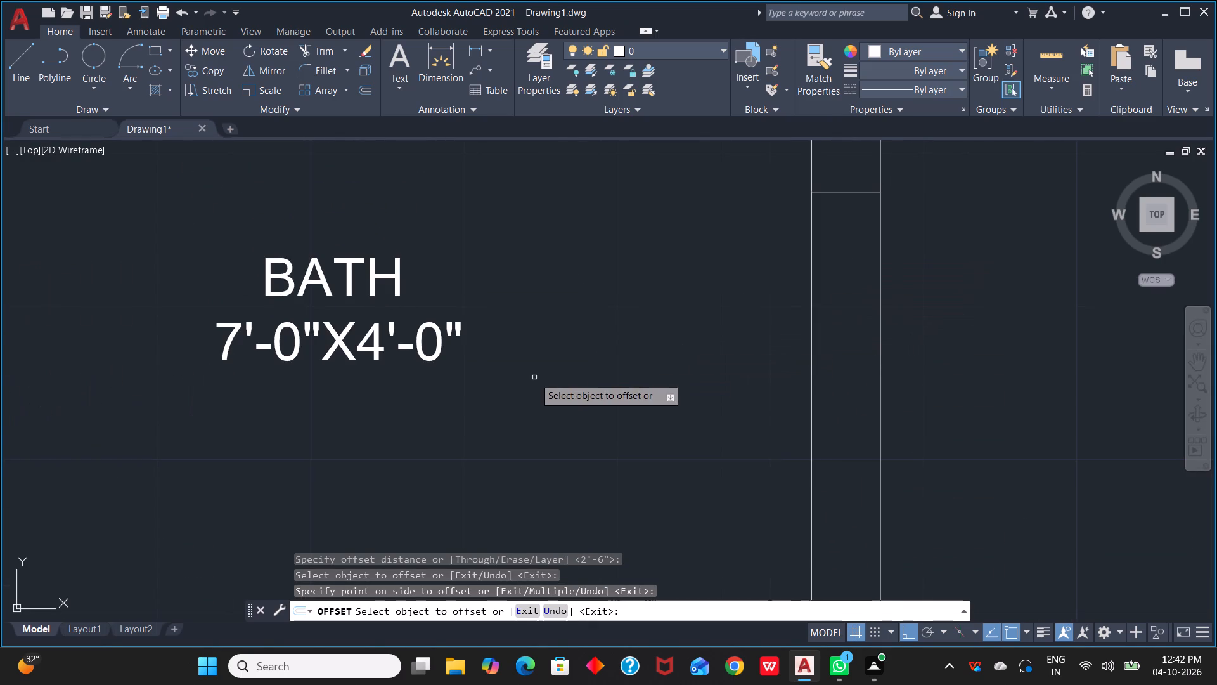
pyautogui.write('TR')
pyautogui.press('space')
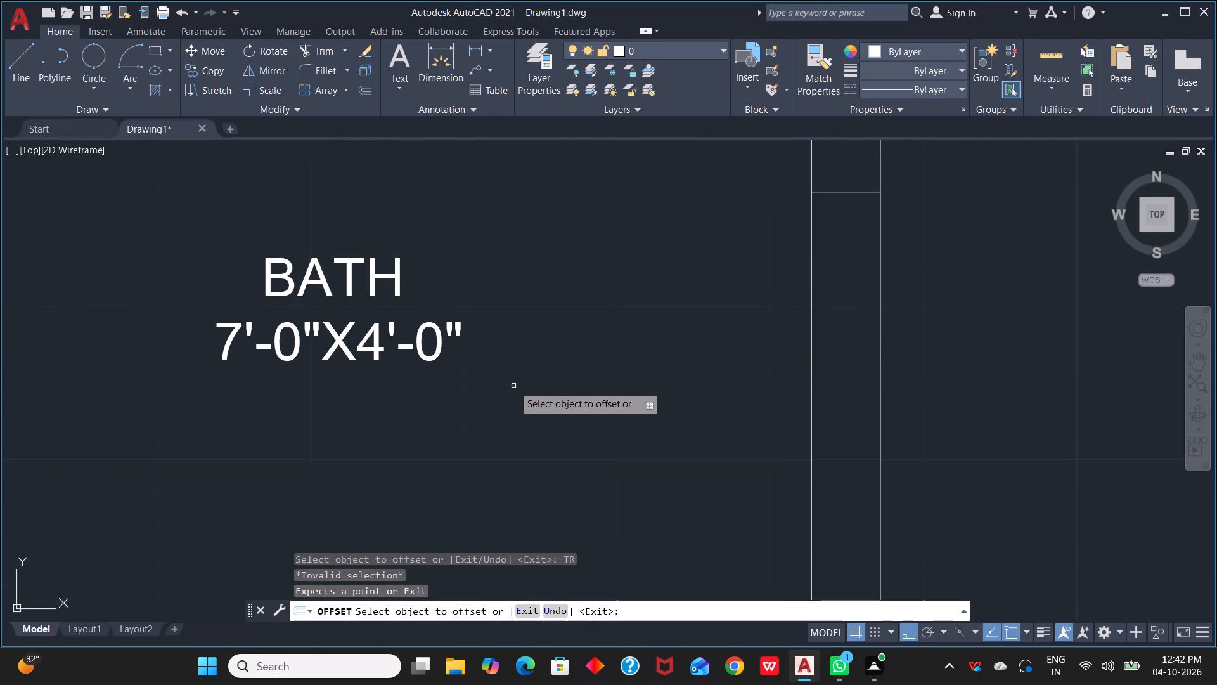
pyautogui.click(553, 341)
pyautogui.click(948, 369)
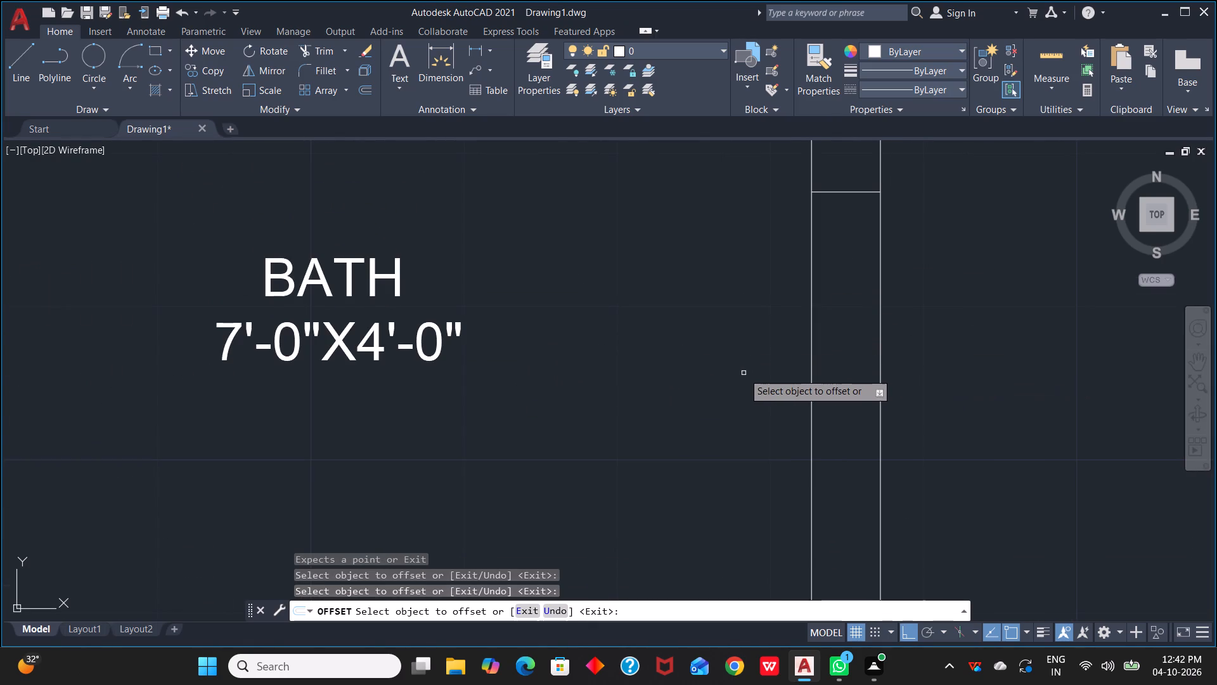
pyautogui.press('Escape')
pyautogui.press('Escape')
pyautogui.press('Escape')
# Trim both faces of the bath's east wall south of the offset jamb line to open the doorway.
pyautogui.write('TR')
pyautogui.press('space')
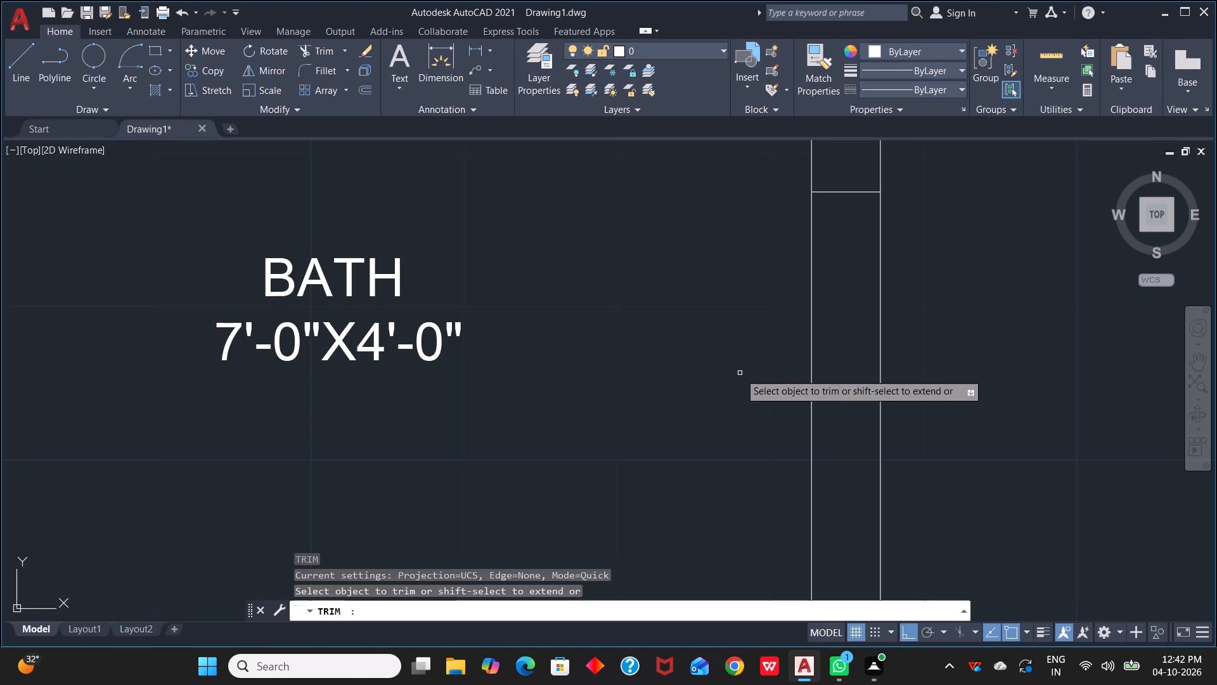
pyautogui.click(748, 303)
pyautogui.click(929, 348)
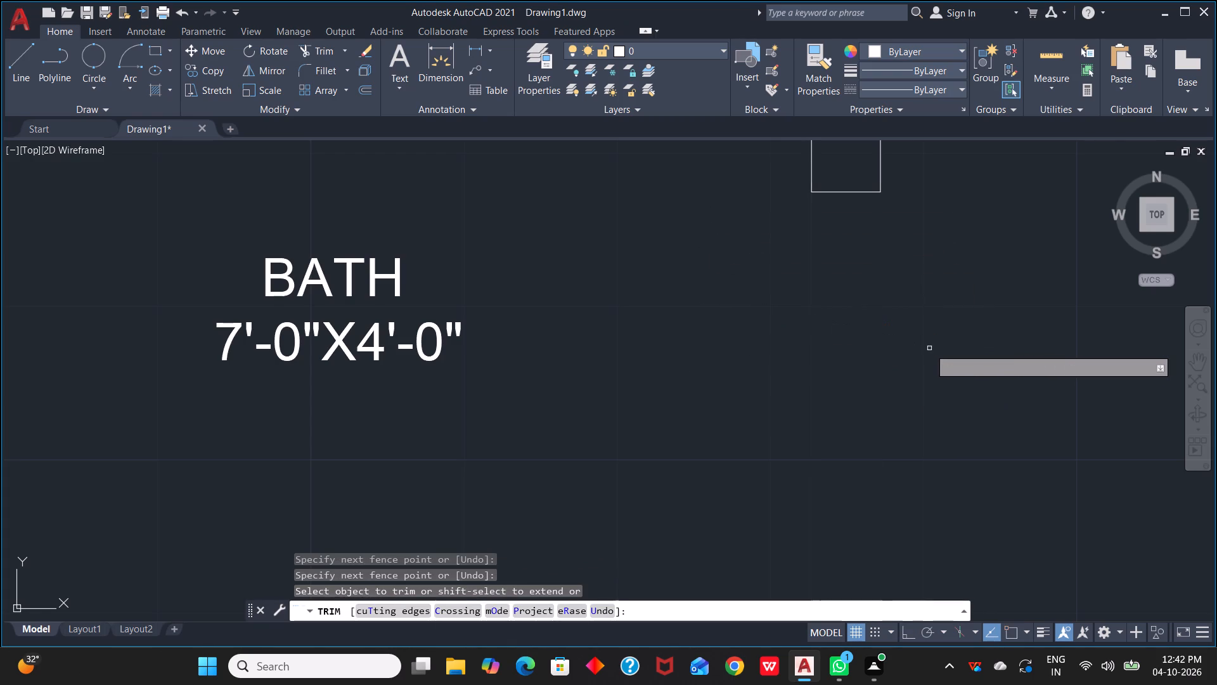
# Trim away the short line across the foot of the door opening, along the bath's south wall.
pyautogui.scroll(-3, 929, 348)
pyautogui.moveTo(951, 358); pyautogui.dragTo(924, 339, button='middle')
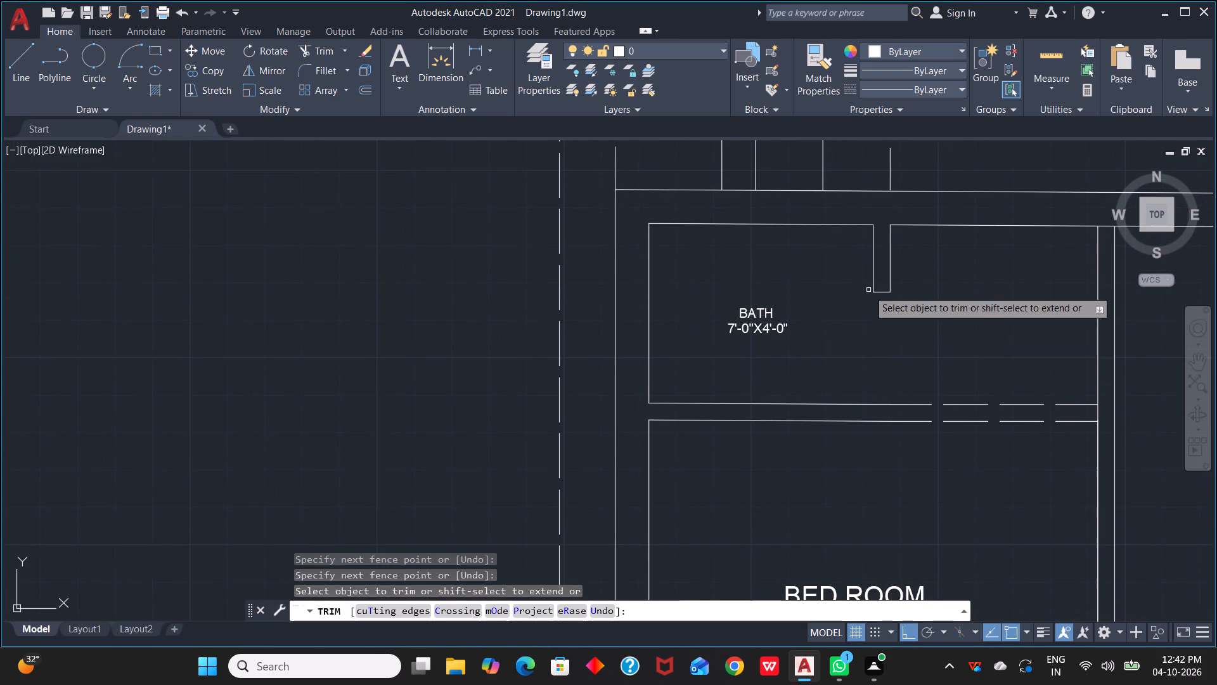
pyautogui.scroll(-1, 936, 337)
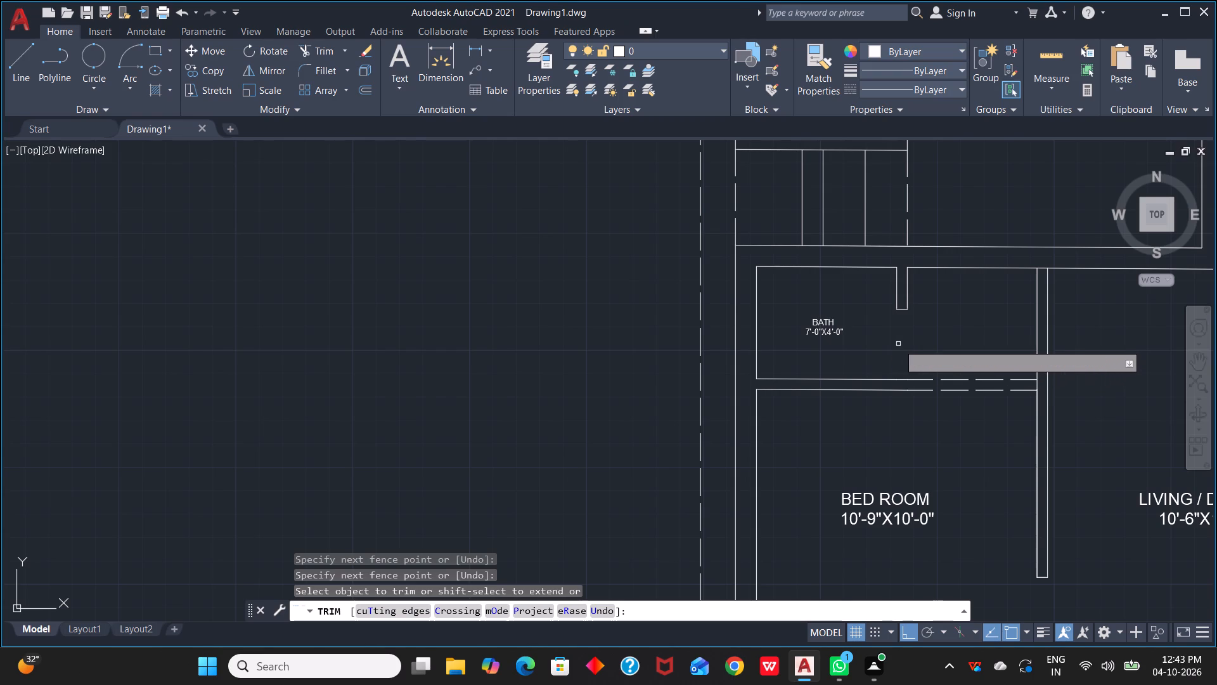
pyautogui.scroll(1, 905, 337)
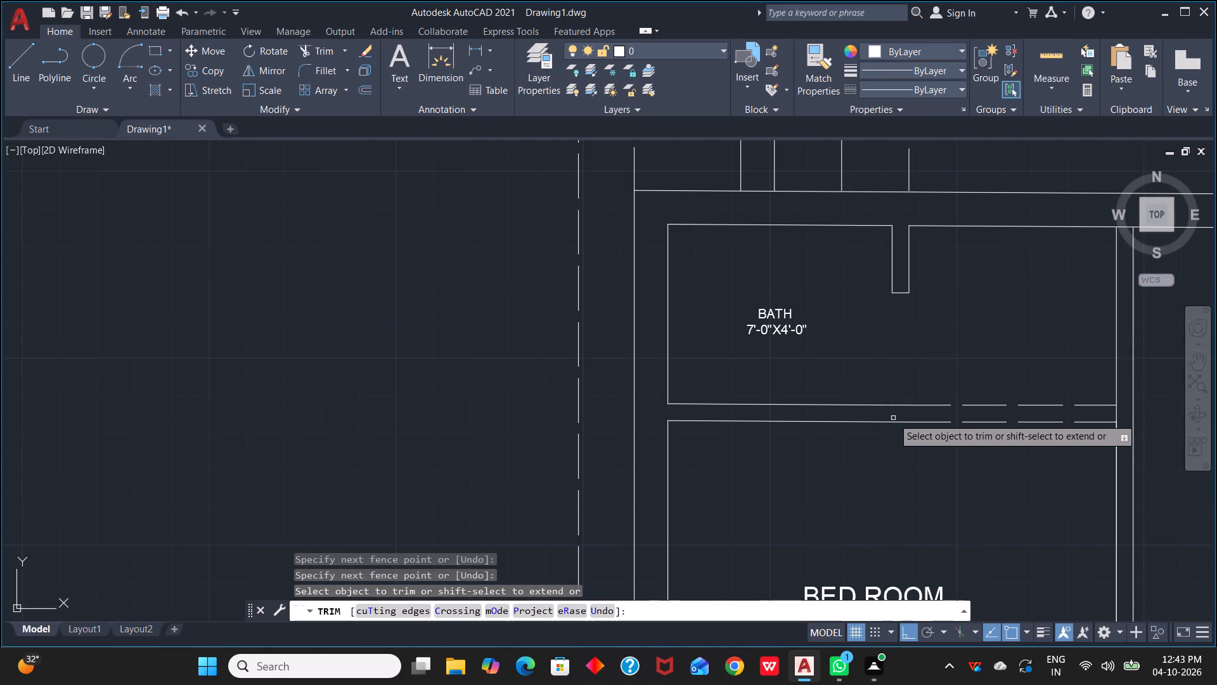
pyautogui.scroll(3, 894, 416)
pyautogui.click(924, 376)
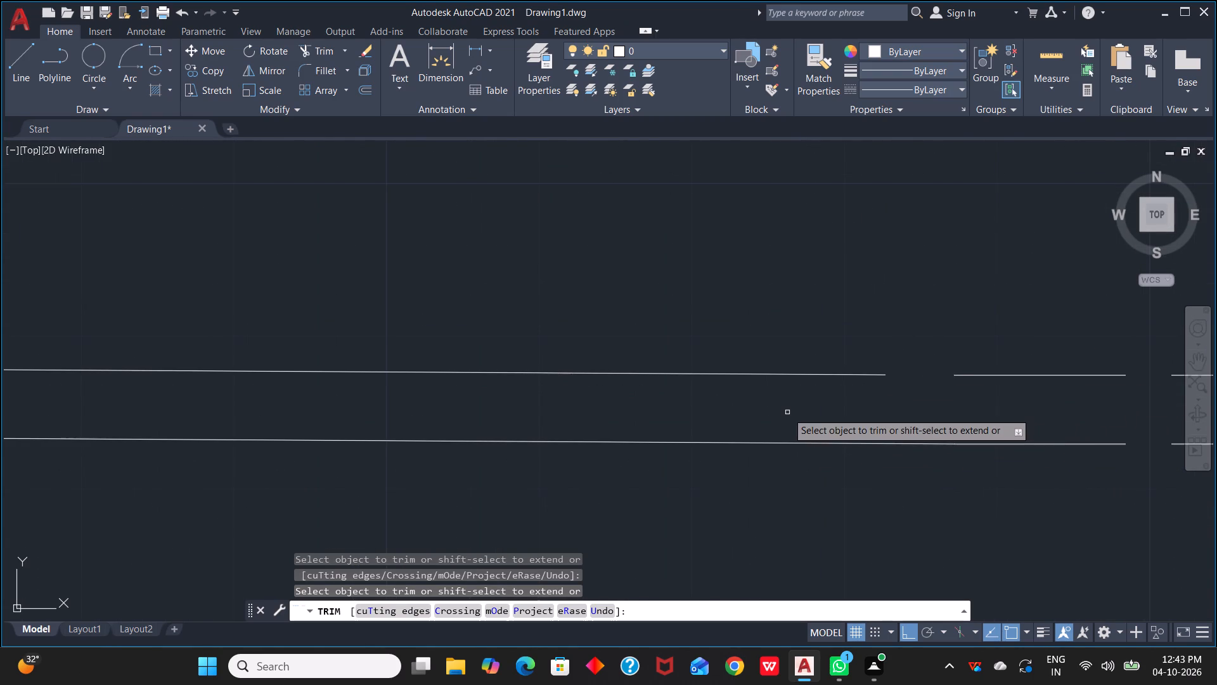
# Extend the upper line of the bath's south wall eastward to meet the start of the dashed line.
pyautogui.write('EX')
pyautogui.press('space')
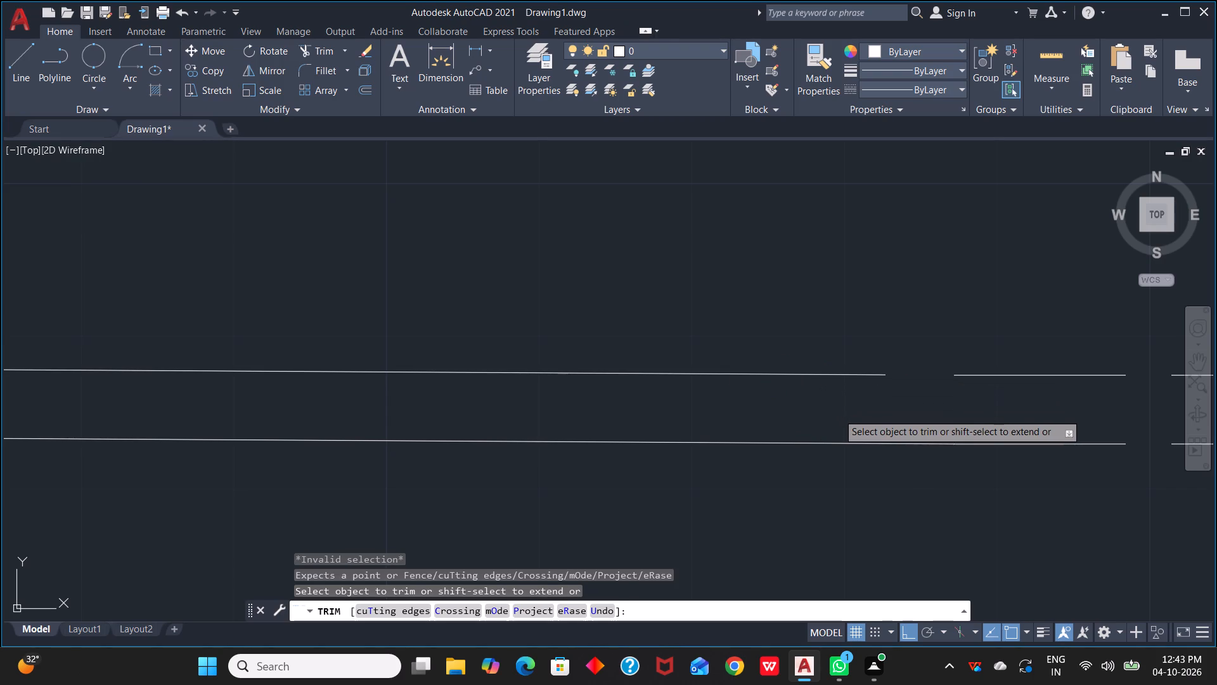
pyautogui.press('Escape')
pyautogui.press('Escape')
pyautogui.write('EX')
pyautogui.press('space')
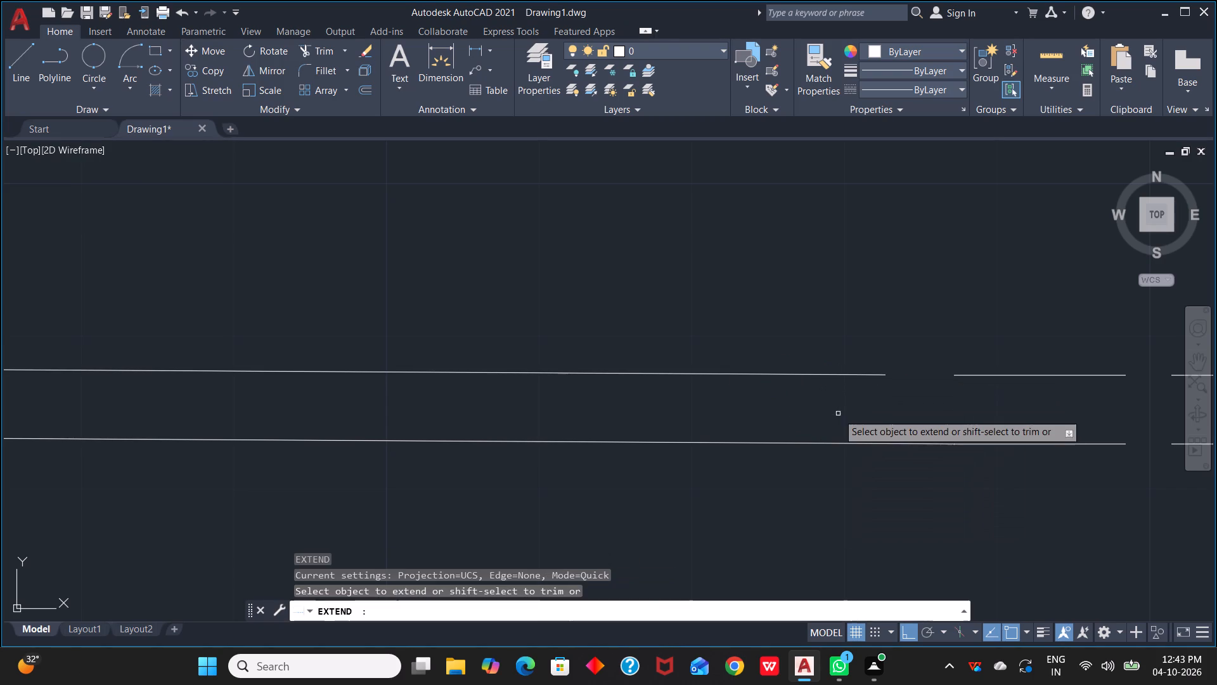
pyautogui.click(857, 374)
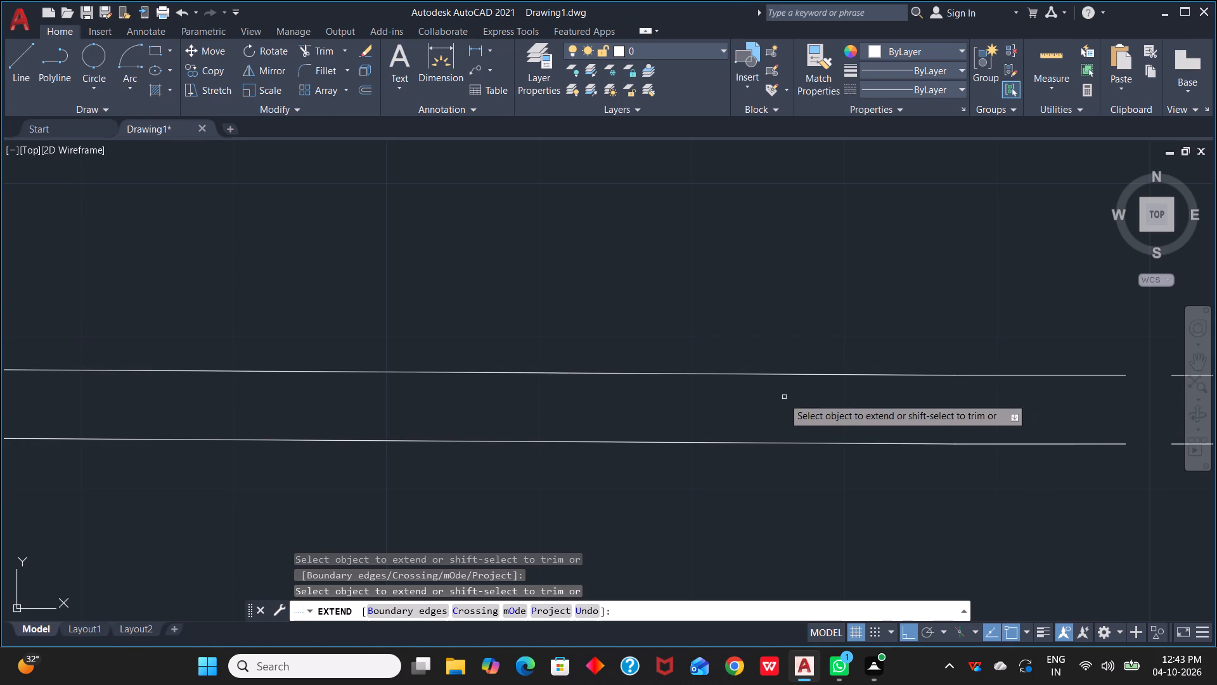
pyautogui.click(787, 372)
pyautogui.click(784, 375)
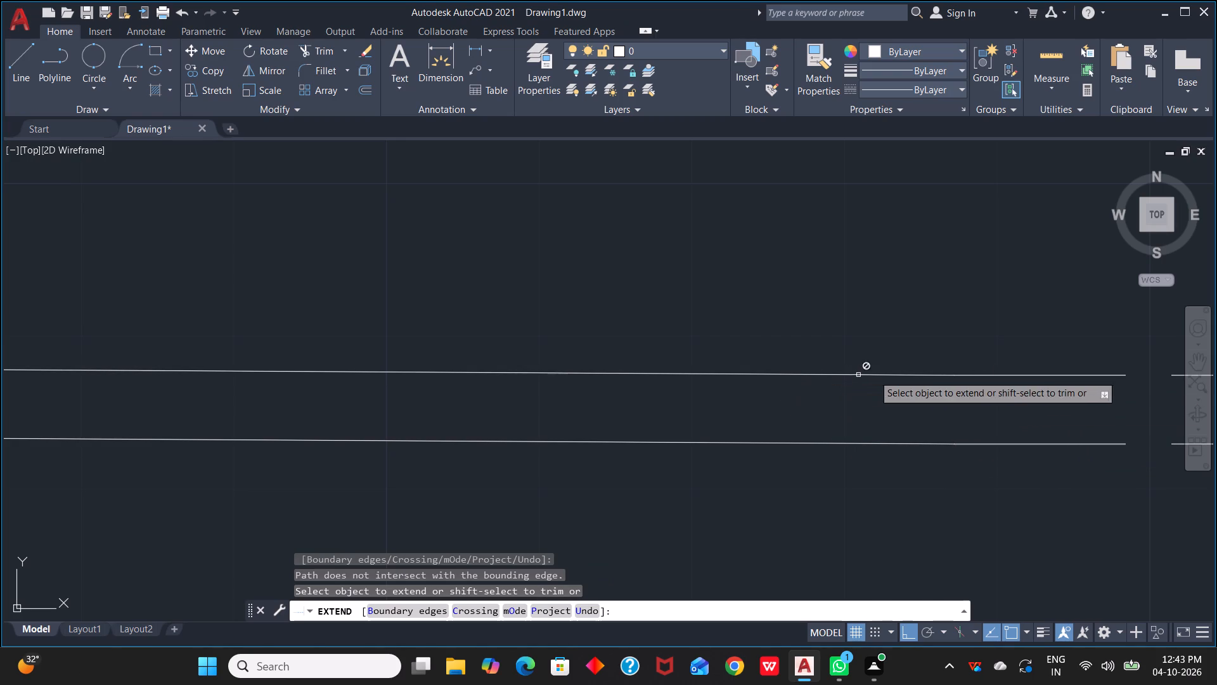
pyautogui.click(897, 375)
pyautogui.press('Escape')
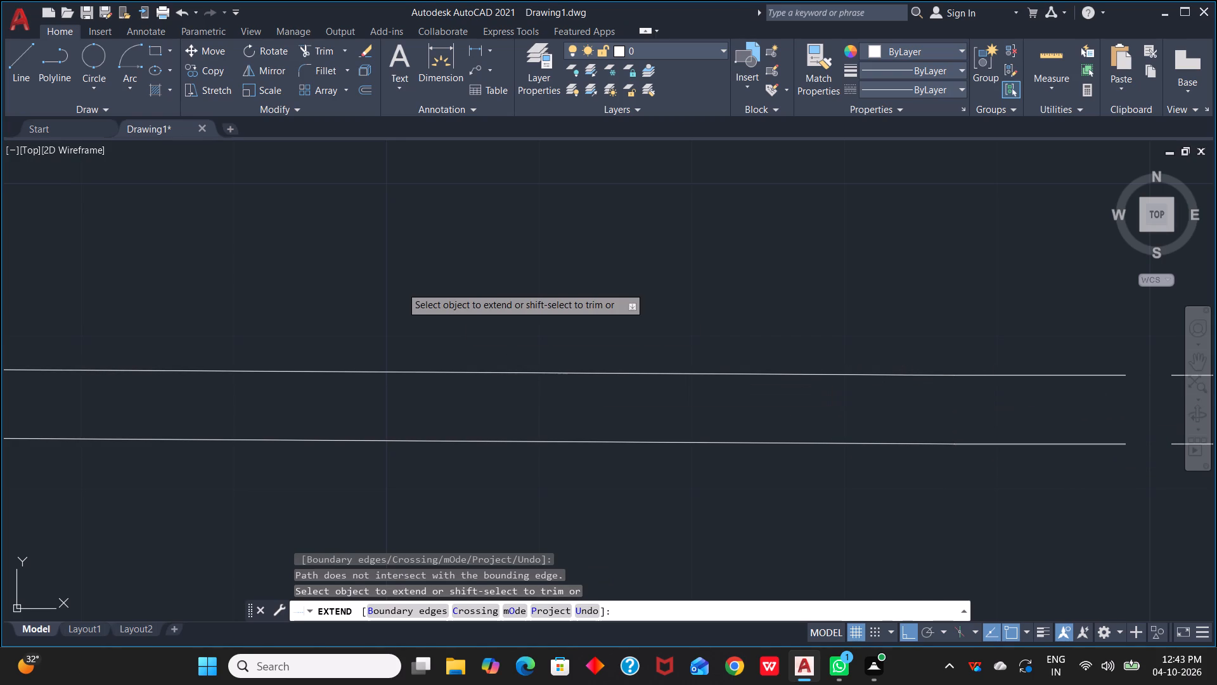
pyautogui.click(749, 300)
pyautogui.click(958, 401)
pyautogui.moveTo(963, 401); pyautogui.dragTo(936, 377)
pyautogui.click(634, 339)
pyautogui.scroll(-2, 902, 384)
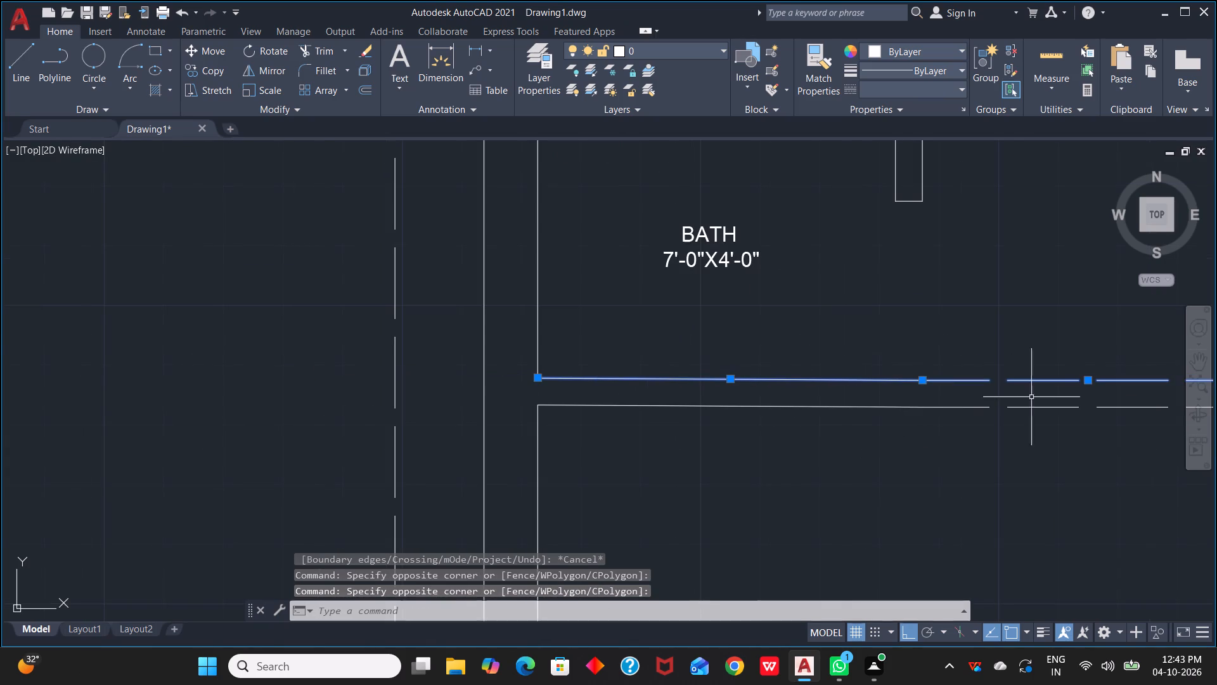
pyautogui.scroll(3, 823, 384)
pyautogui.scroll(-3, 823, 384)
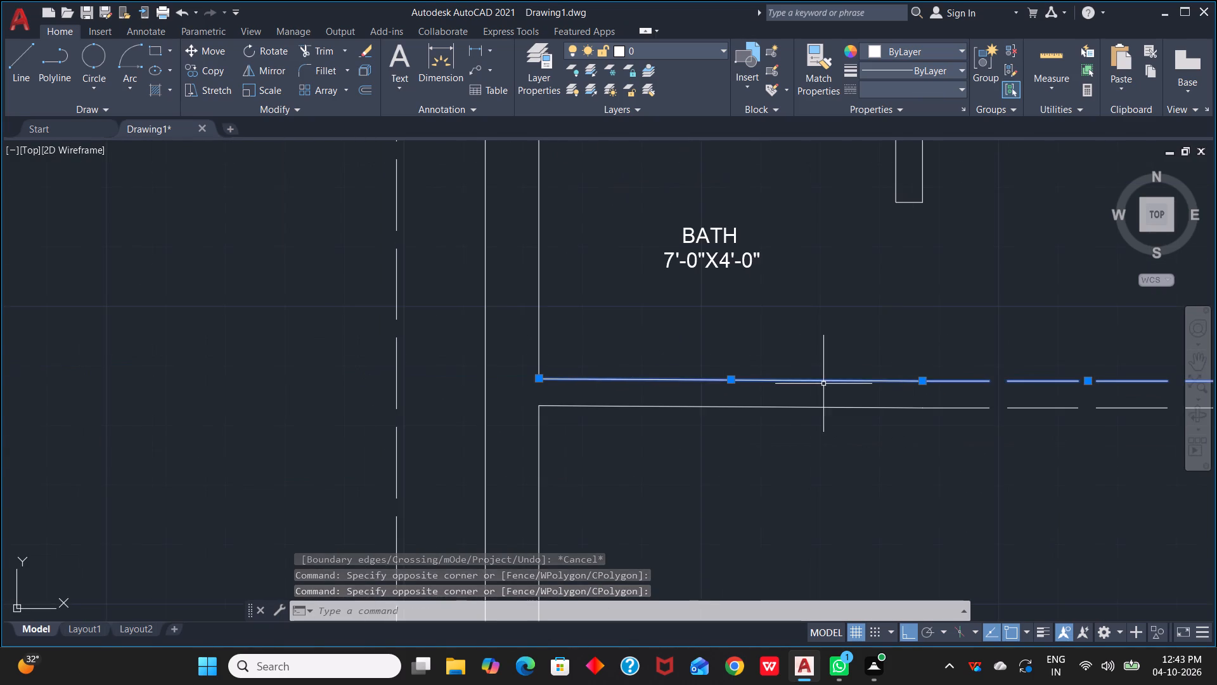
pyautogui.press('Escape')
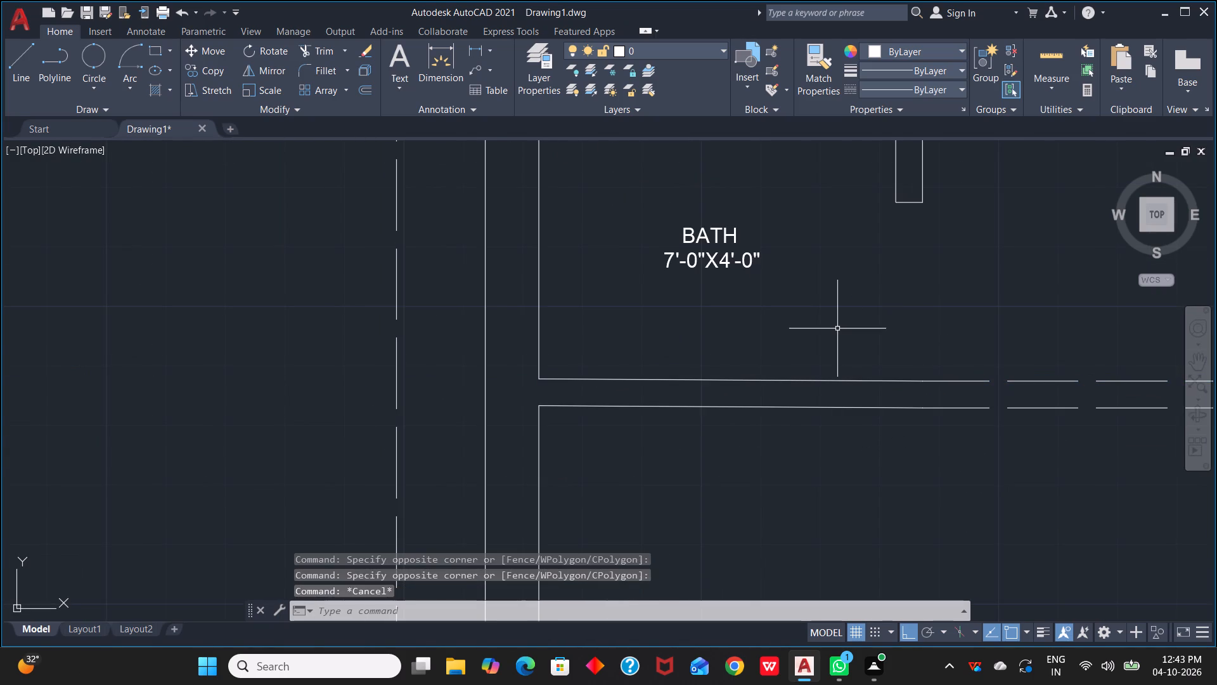
# Draw a line about 5" long across the west end of the wall between the 16'-6"X10'-9" bedroom and the 10'-0"X6'-0" bath.
pyautogui.scroll(-4, 837, 329)
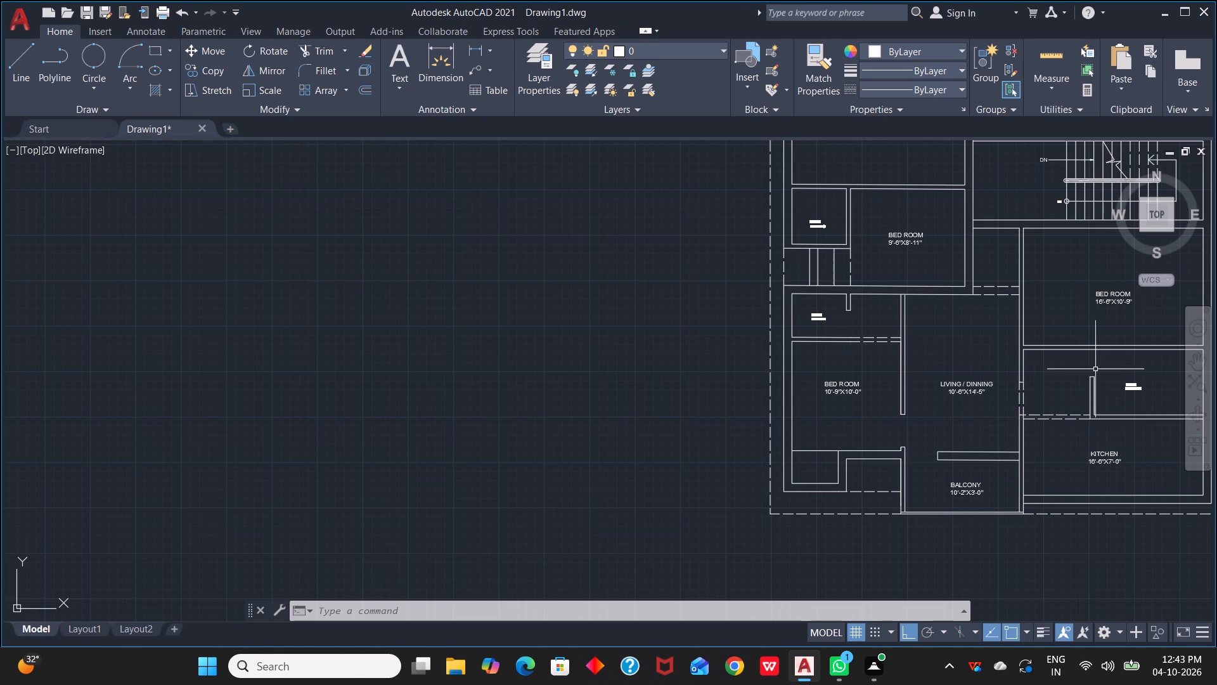
pyautogui.scroll(-1, 1090, 371)
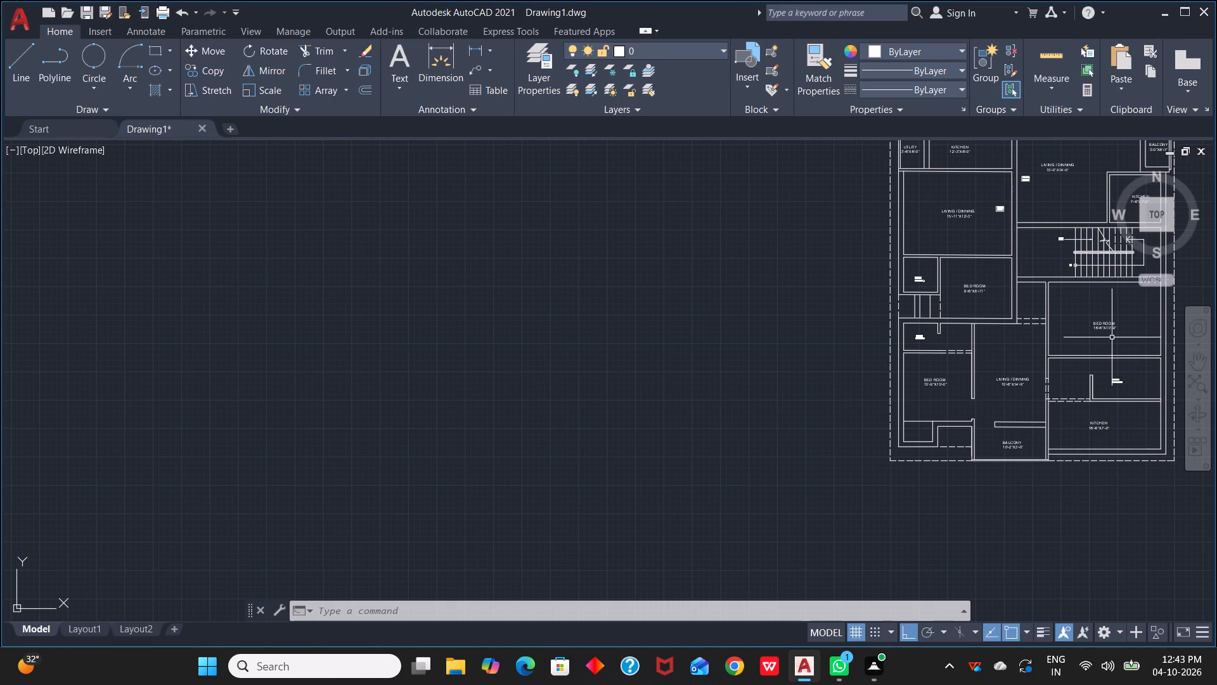
pyautogui.scroll(3, 1112, 338)
pyautogui.moveTo(863, 426); pyautogui.dragTo(901, 342, button='middle')
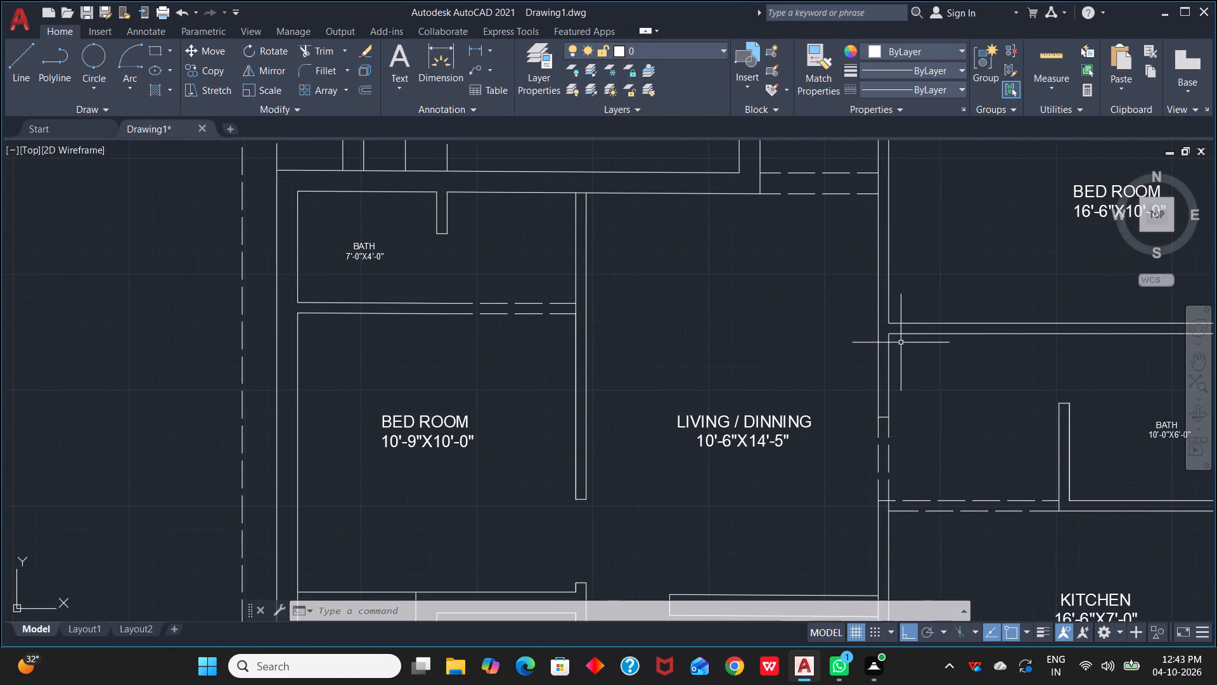
pyautogui.scroll(2, 906, 343)
pyautogui.moveTo(903, 344); pyautogui.dragTo(847, 369, button='middle')
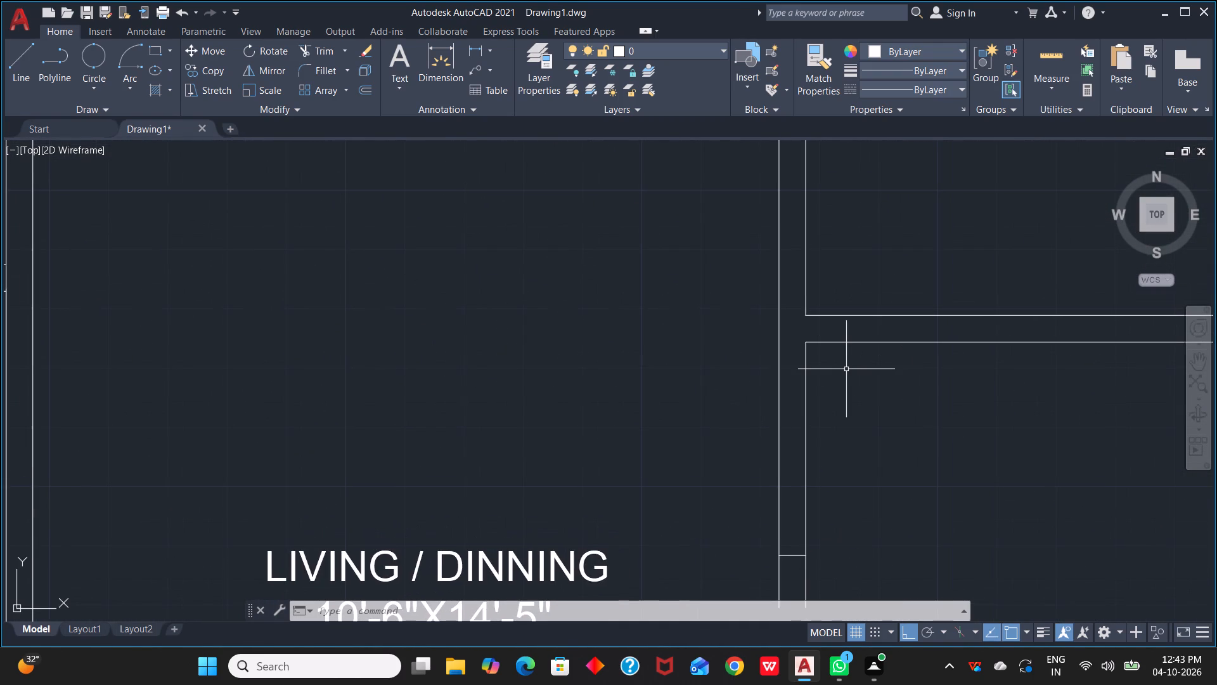
pyautogui.write('L')
pyautogui.press('space')
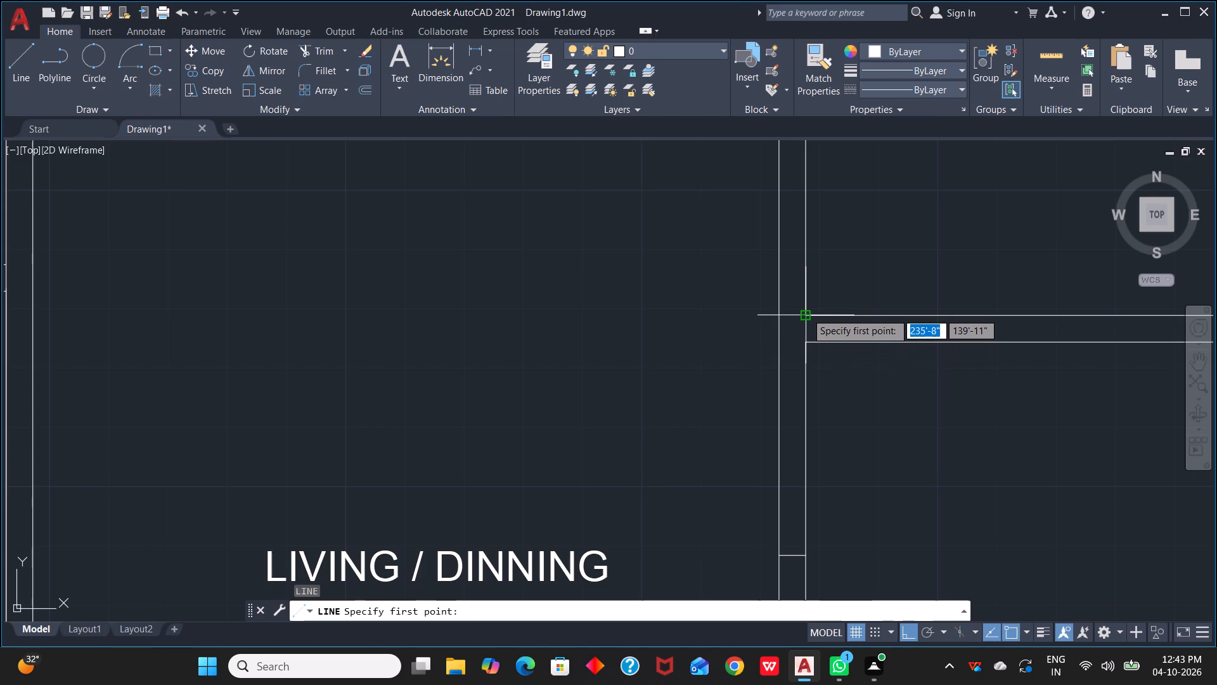
pyautogui.click(806, 313)
pyautogui.scroll(4, 806, 344)
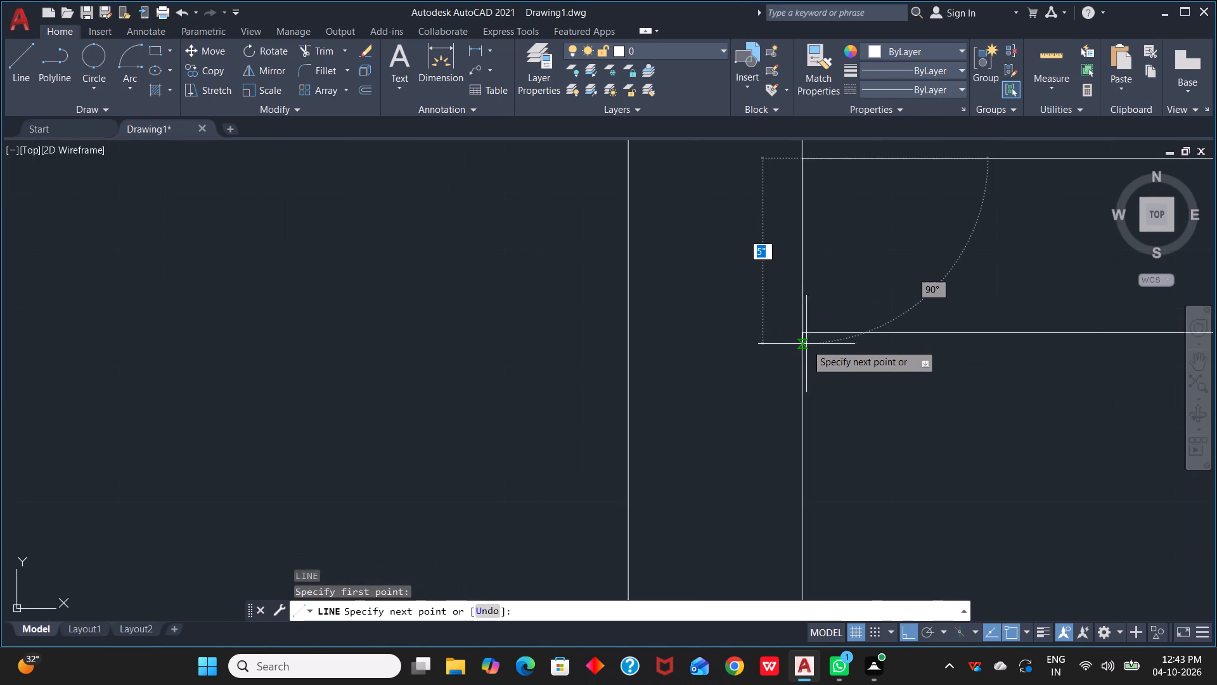
pyautogui.click(806, 336)
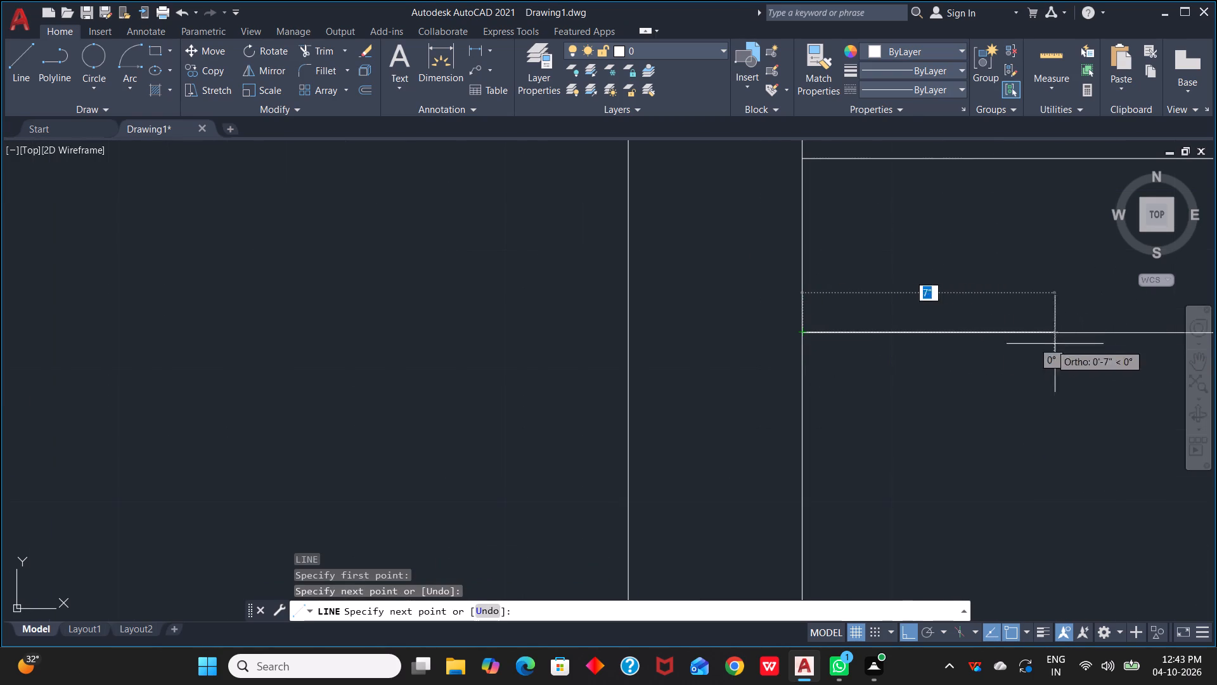
pyautogui.press('Escape')
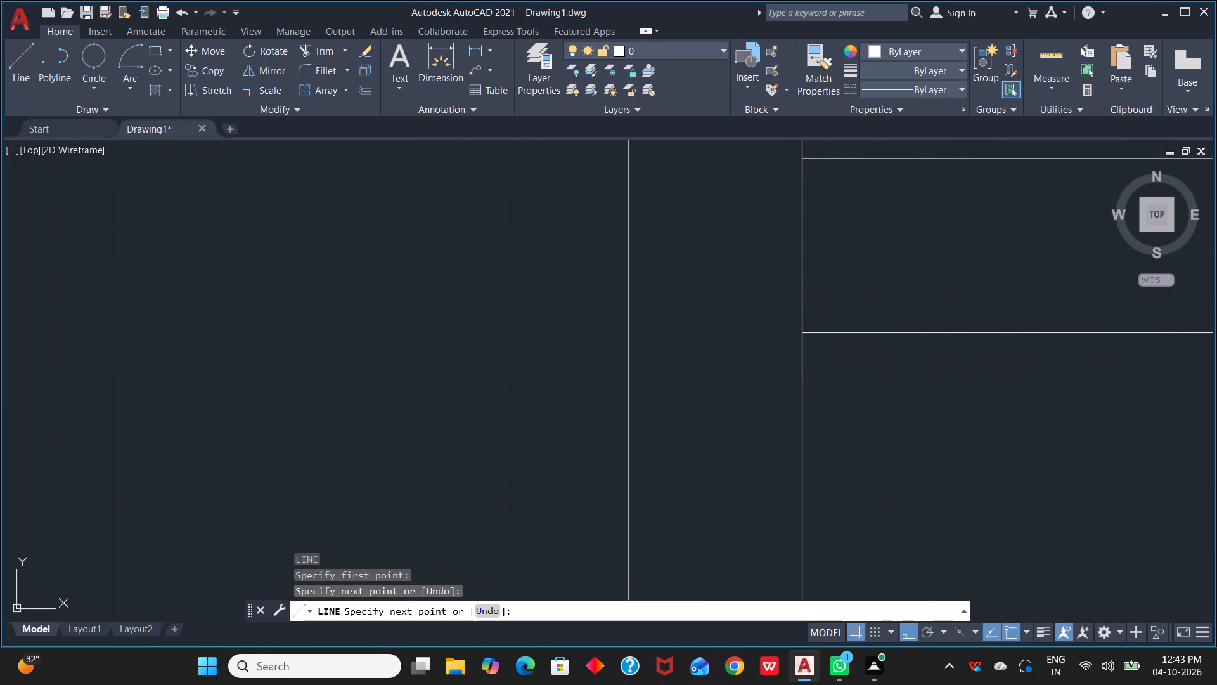
# Offset the new line at the wall's west end 3' eastward into the bedroom's south wall.
pyautogui.write('O')
pyautogui.press('space')
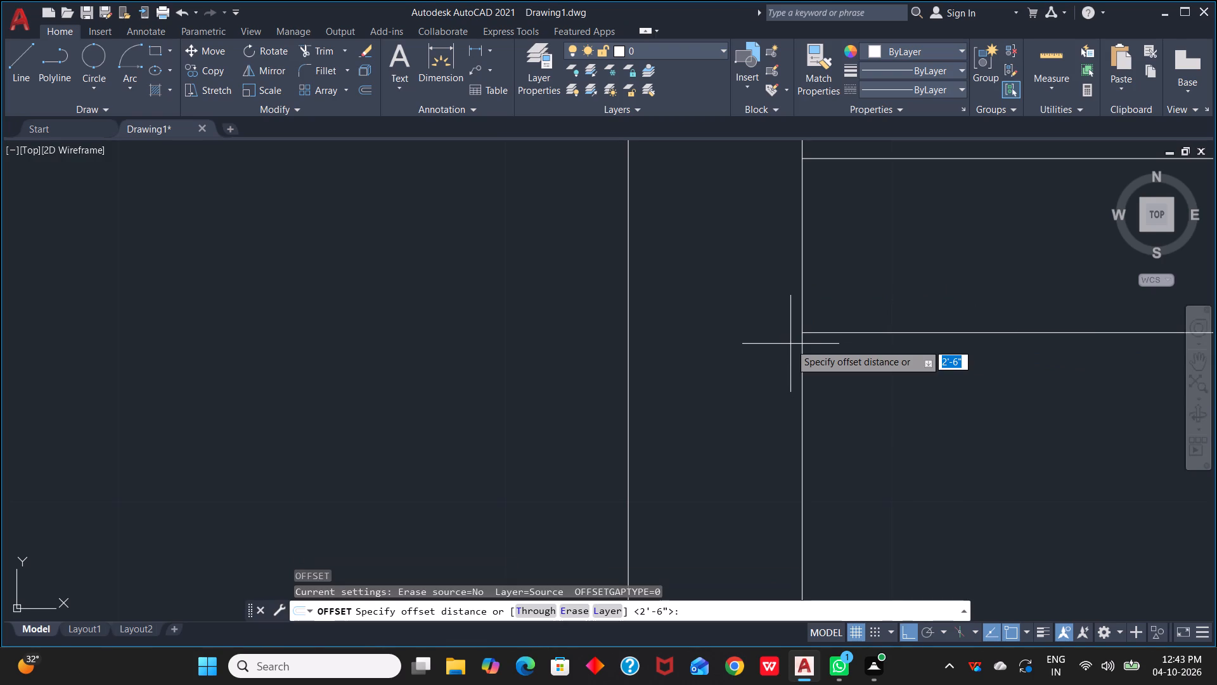
pyautogui.write("3'")
pyautogui.press('Return')
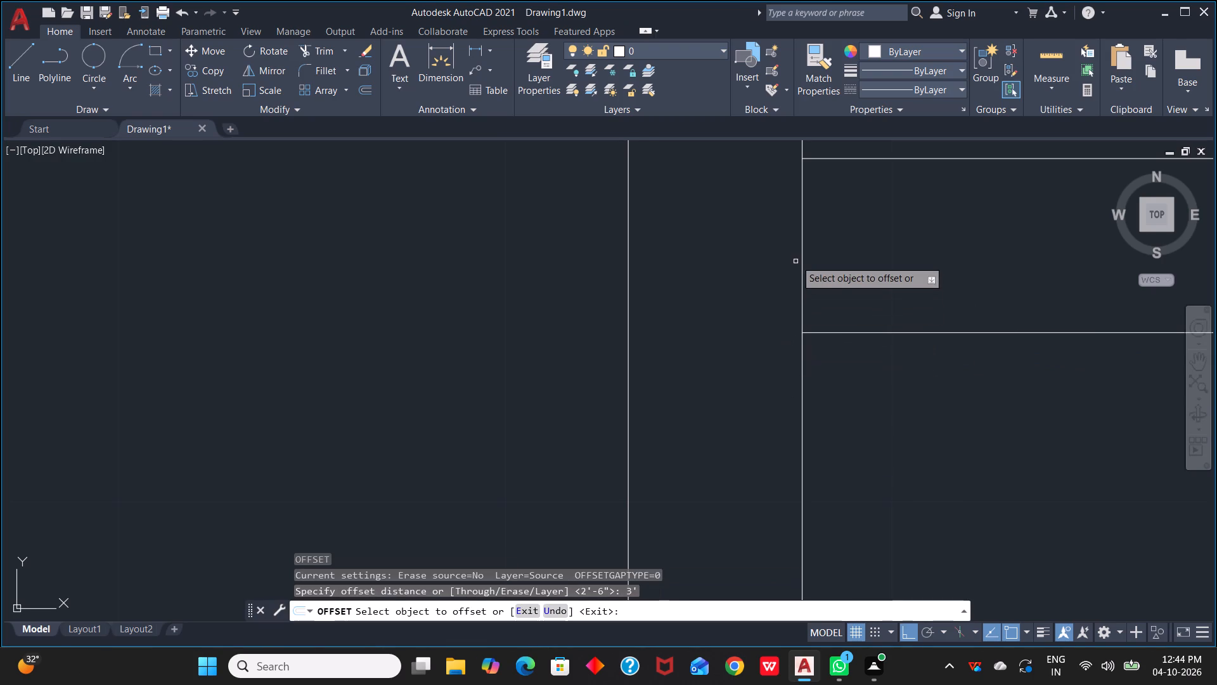
pyautogui.click(802, 255)
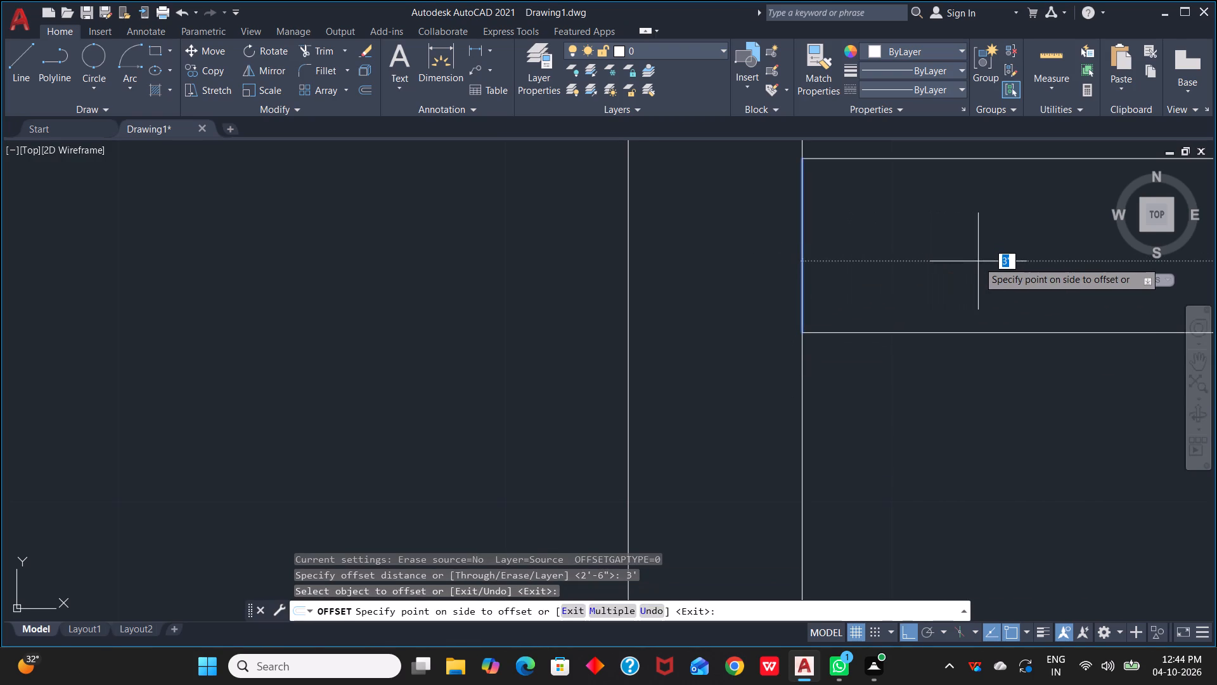
pyautogui.click(978, 261)
pyautogui.scroll(-4, 978, 261)
pyautogui.moveTo(1034, 262); pyautogui.dragTo(850, 300, button='middle')
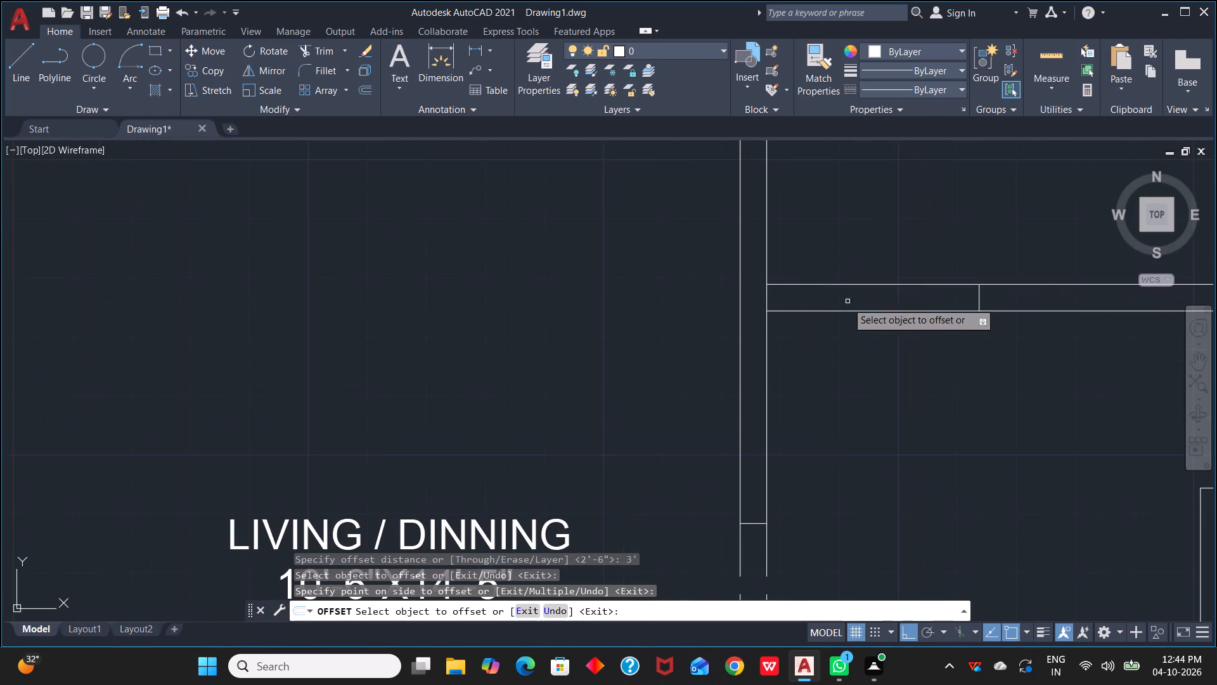
pyautogui.write('TR')
pyautogui.press('space')
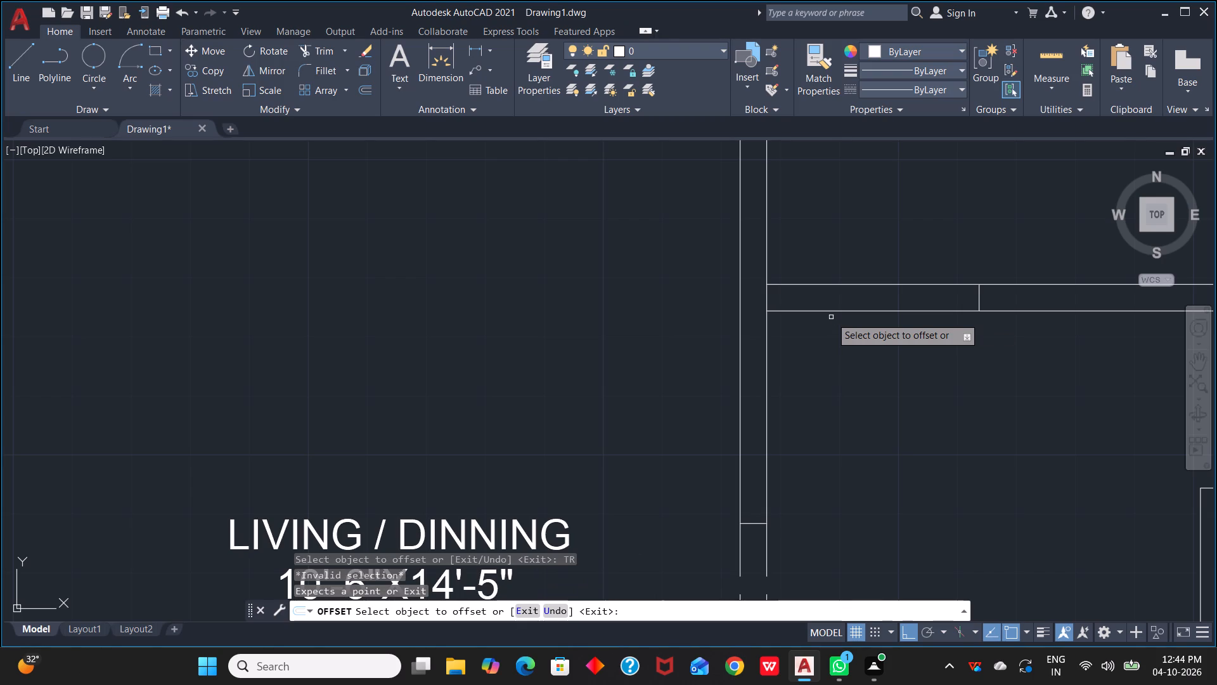
pyautogui.press('Escape')
pyautogui.press('Escape')
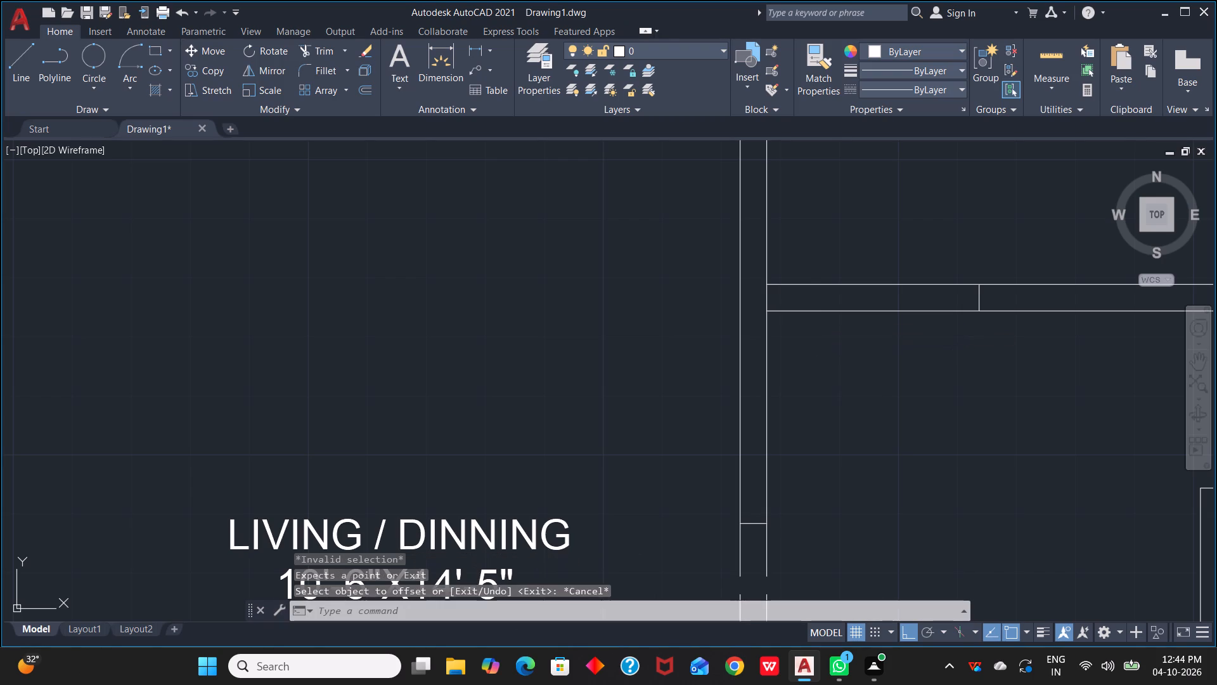
# Trim both faces of the 16'-6"X10'-9" bedroom's south wall west of the offset jamb line to open the doorway.
pyautogui.write('TR')
pyautogui.press('space')
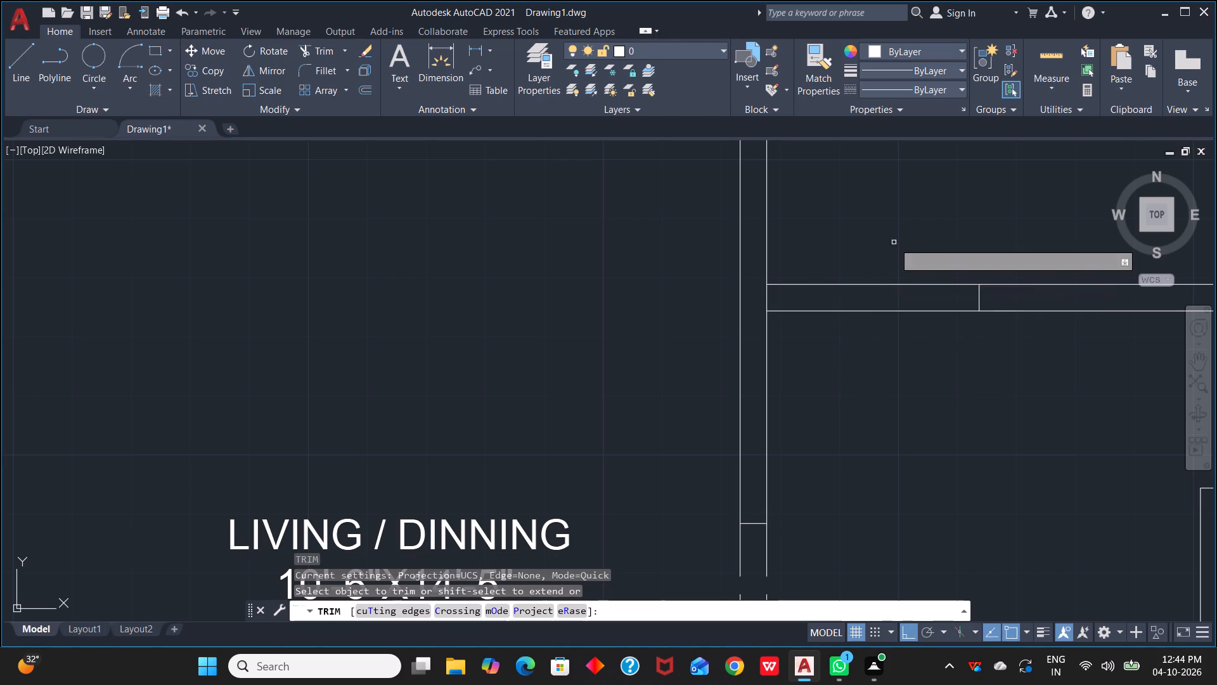
pyautogui.moveTo(894, 242); pyautogui.dragTo(891, 251)
pyautogui.click(874, 342)
pyautogui.scroll(-3, 927, 347)
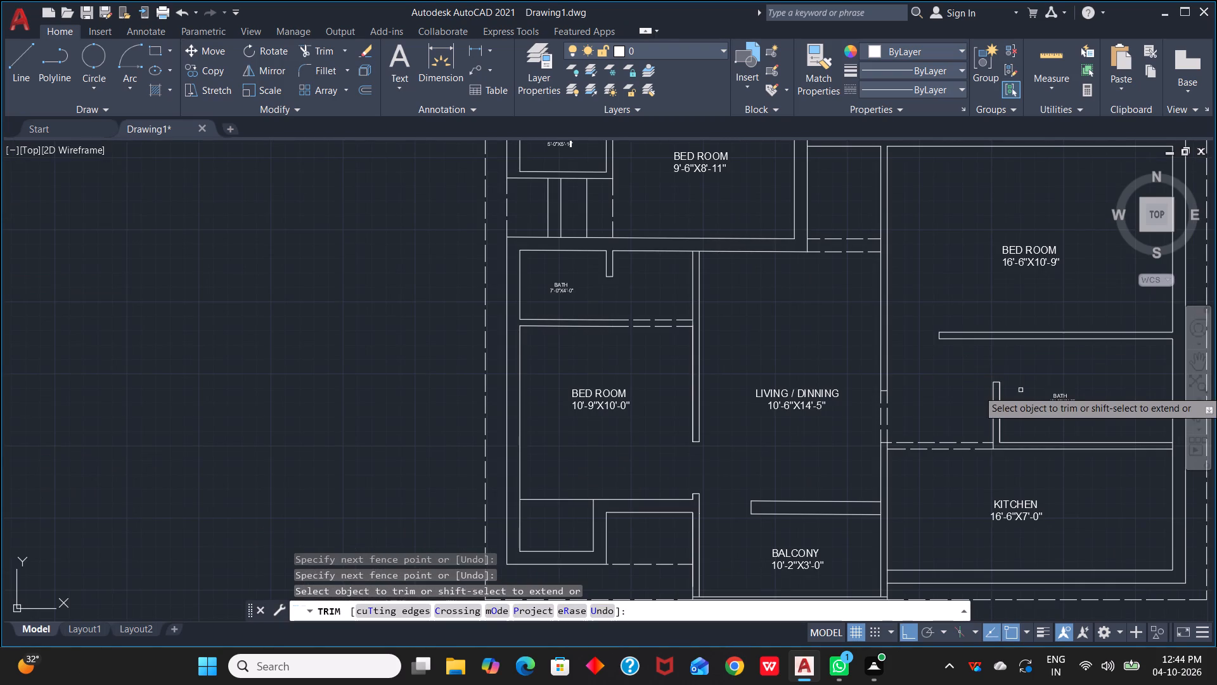
pyautogui.scroll(-1, 941, 381)
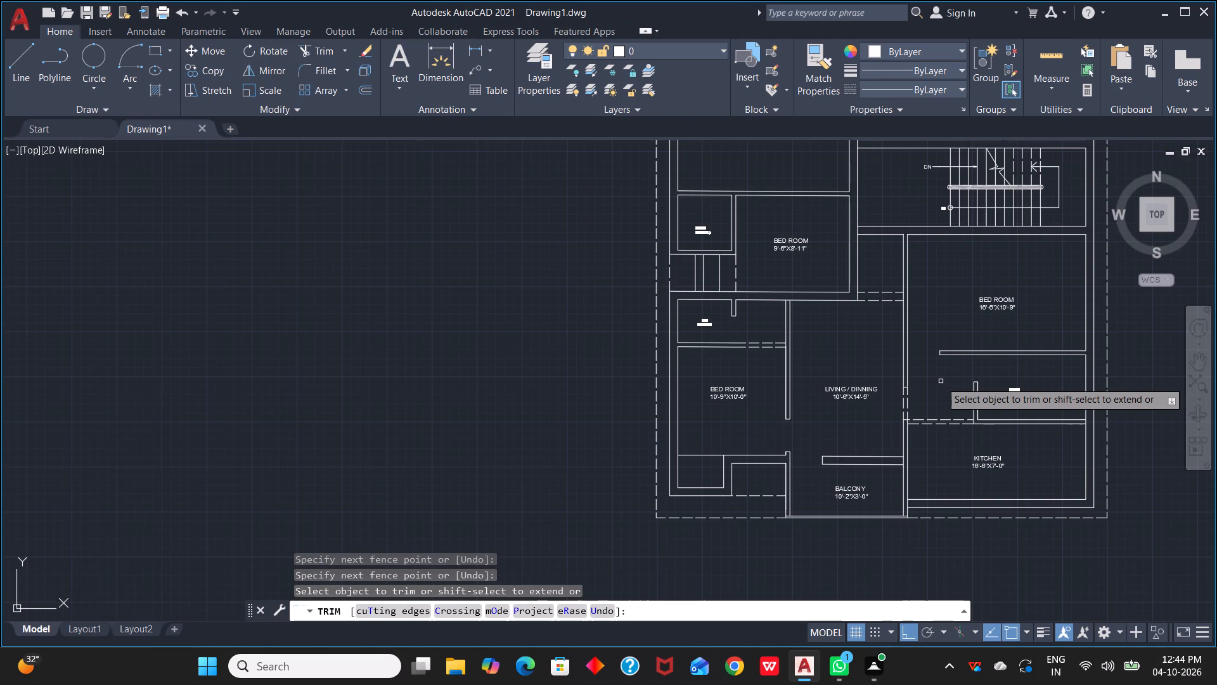